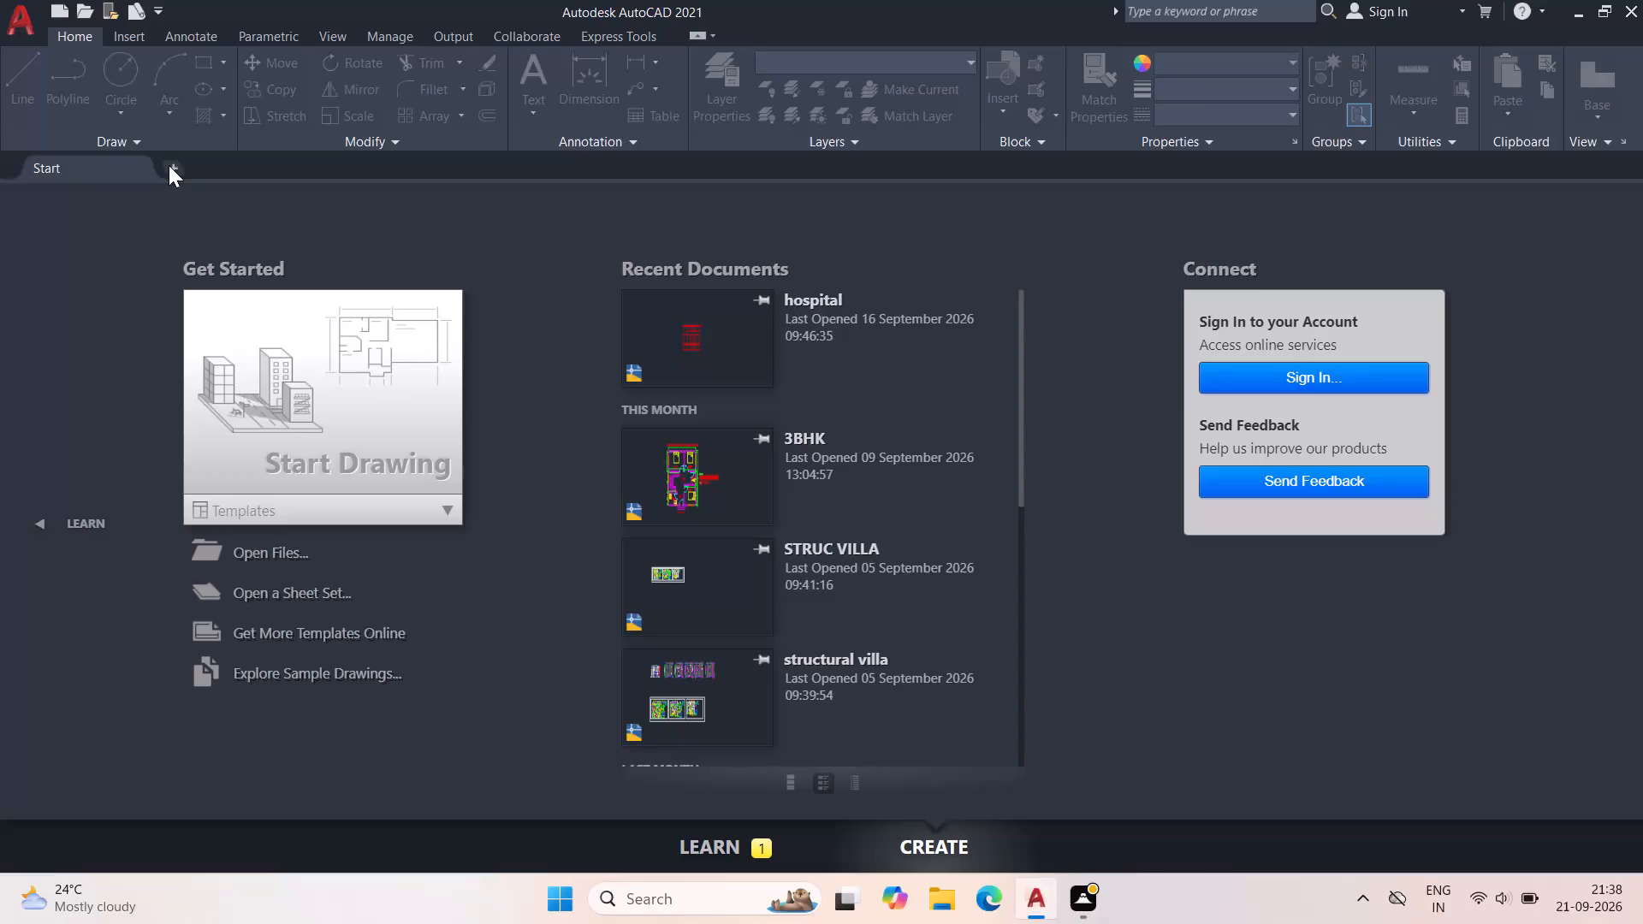
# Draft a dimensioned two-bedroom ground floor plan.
# Create a new blank drawing.
pyautogui.click(169, 166)
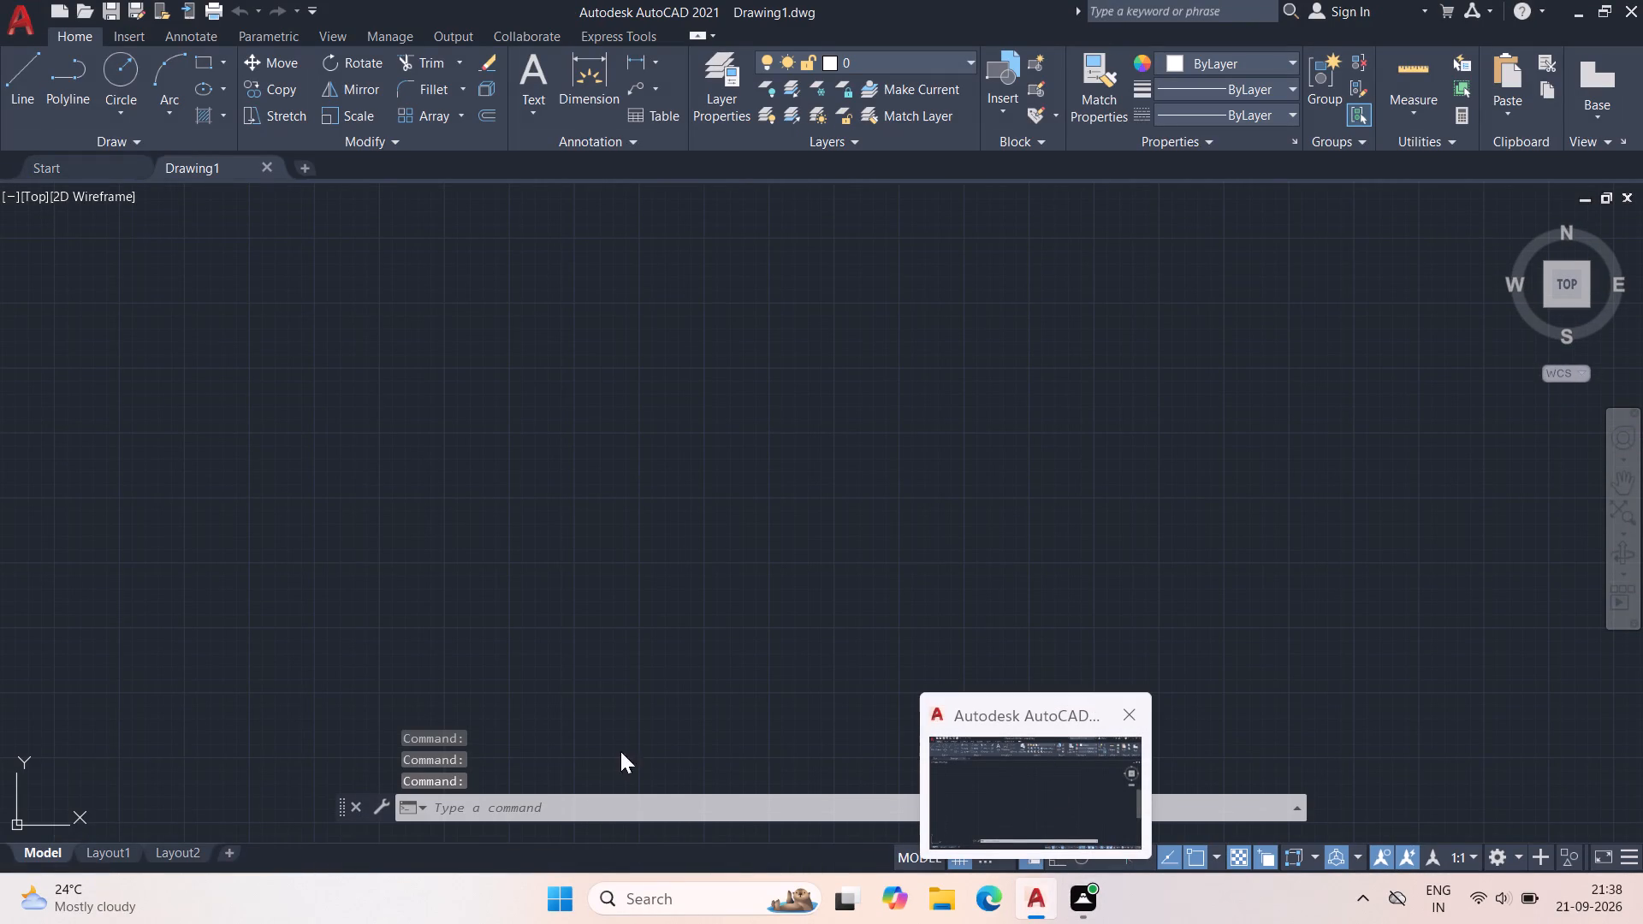
# Turn on command-history logging for the new drawing with LOGFILEON.
pyautogui.click(514, 813)
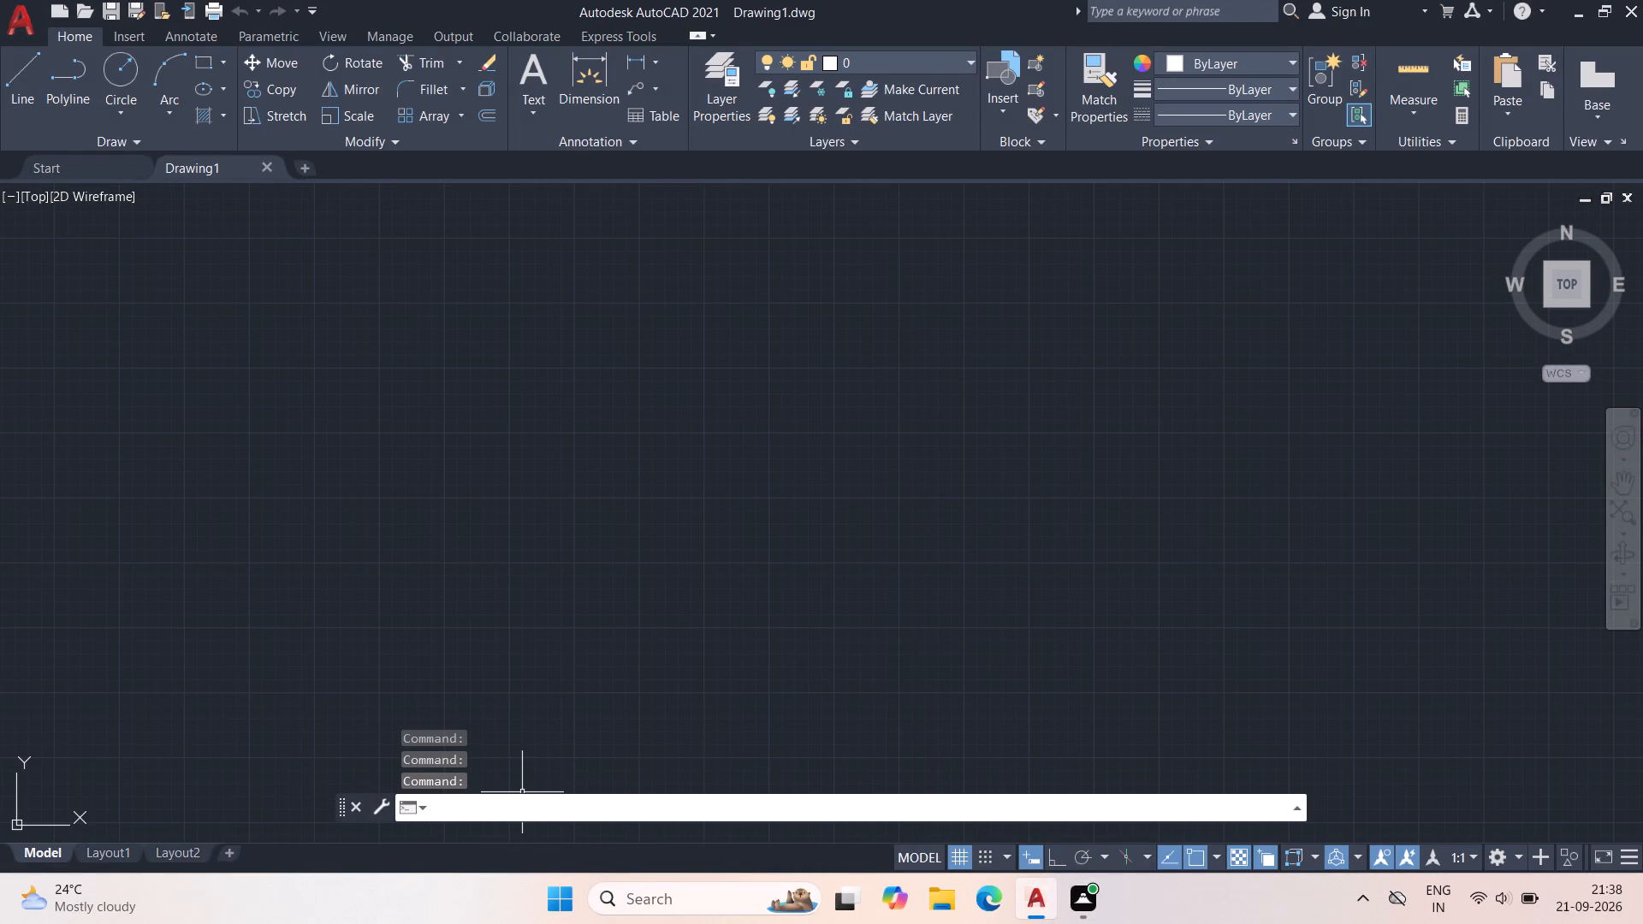
pyautogui.write('lo')
pyautogui.press('g')
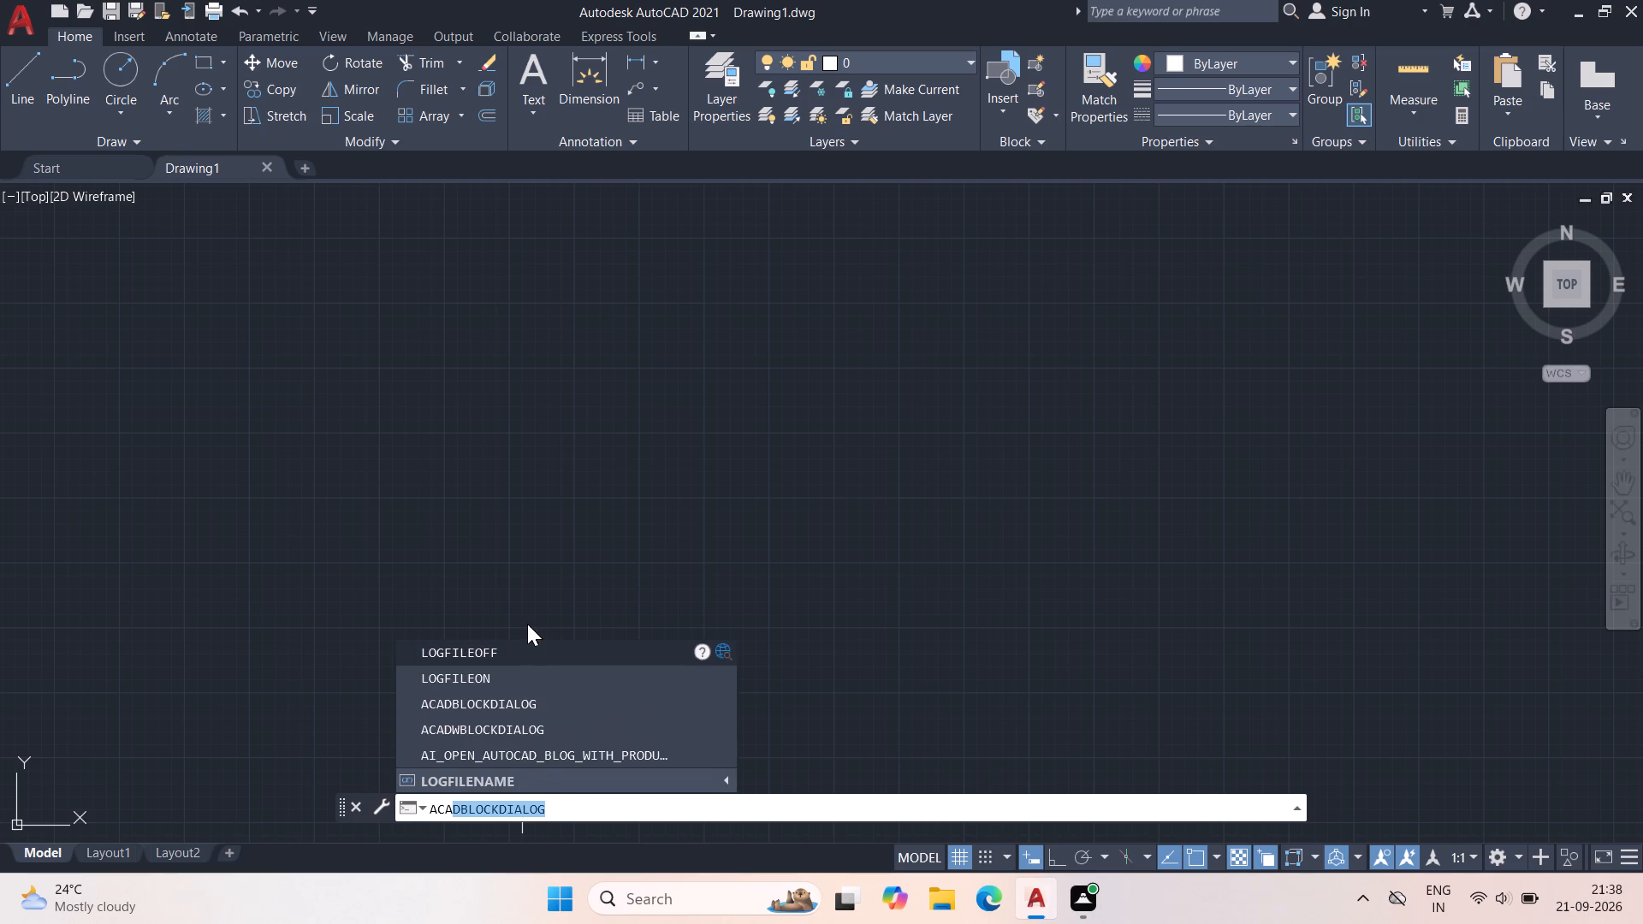
pyautogui.click(527, 685)
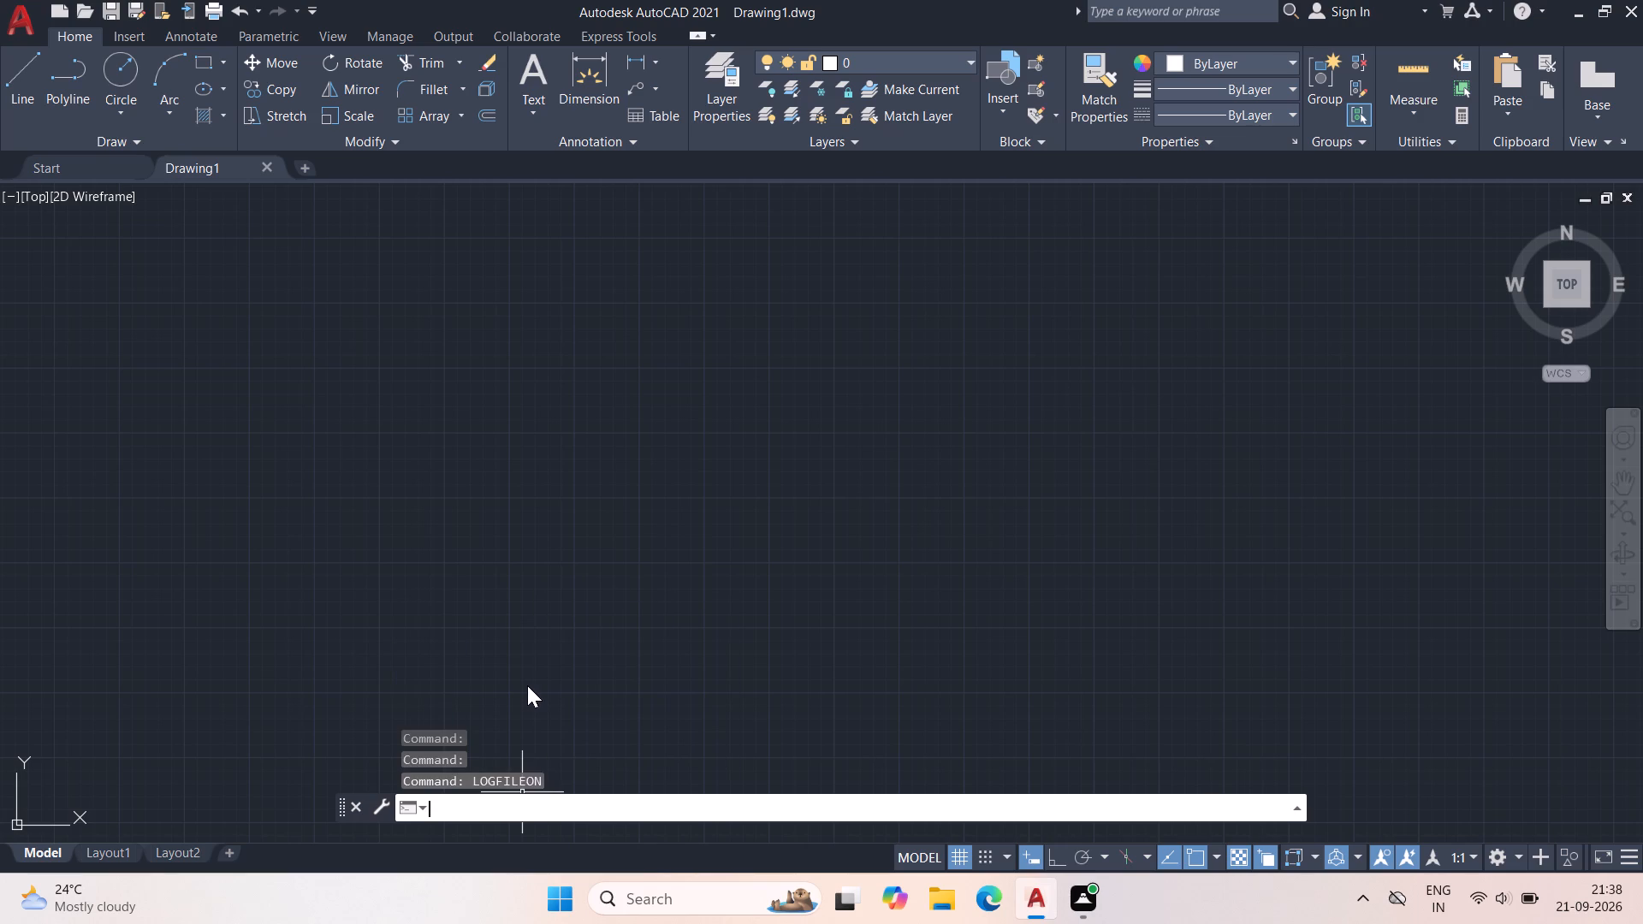
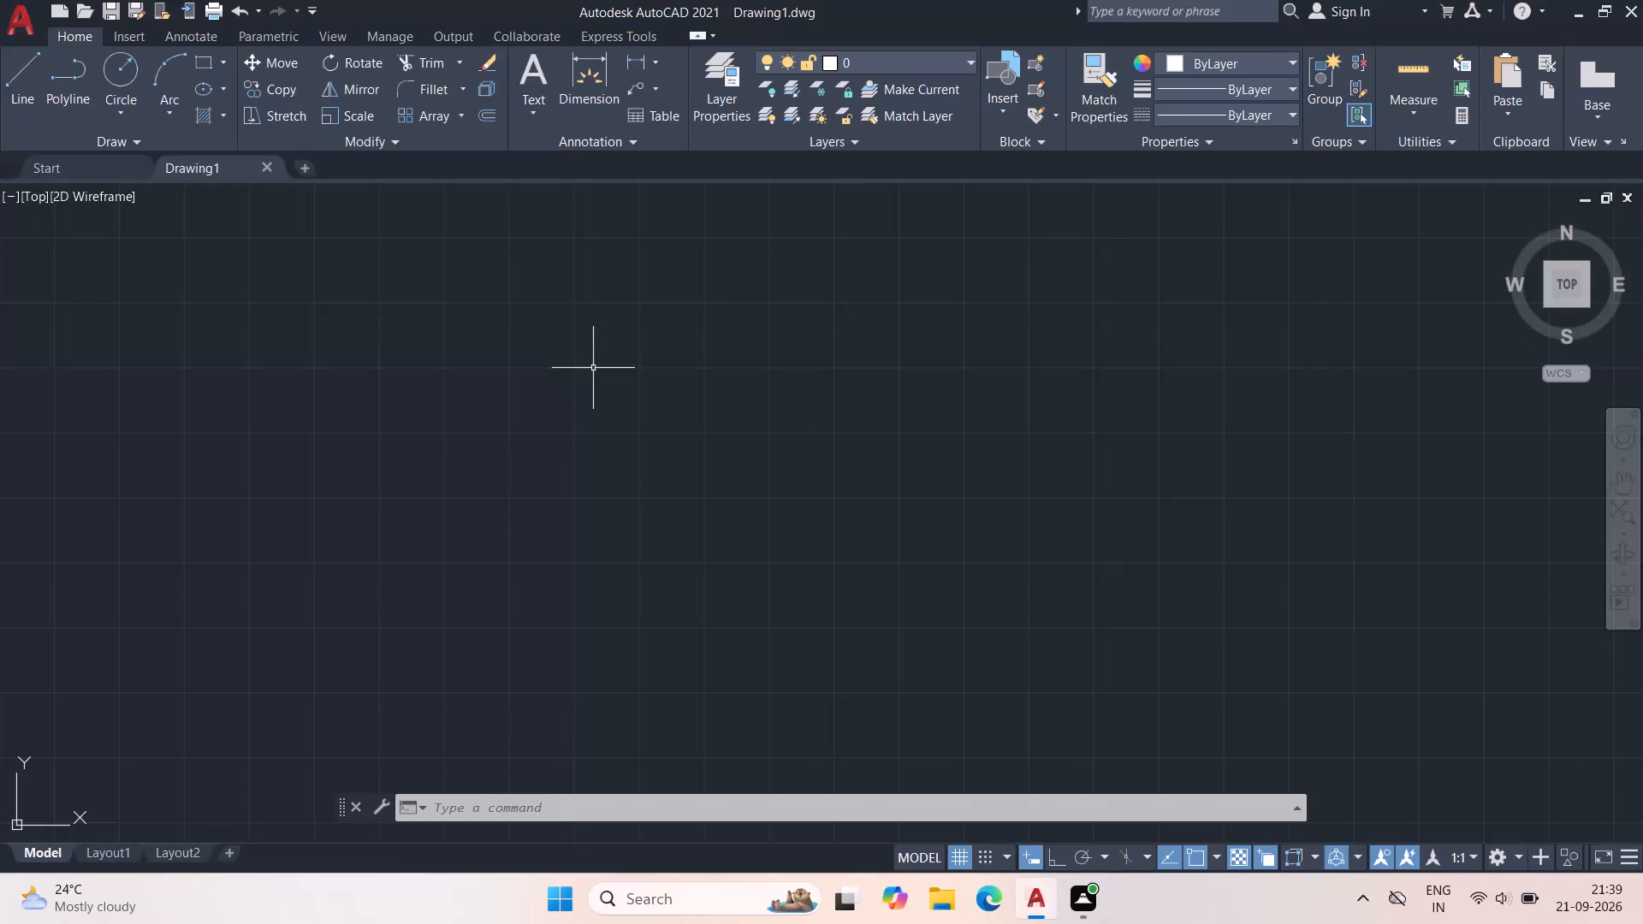
# Open the layer properties manager and add six new layers to the drawing.
pyautogui.click(721, 71)
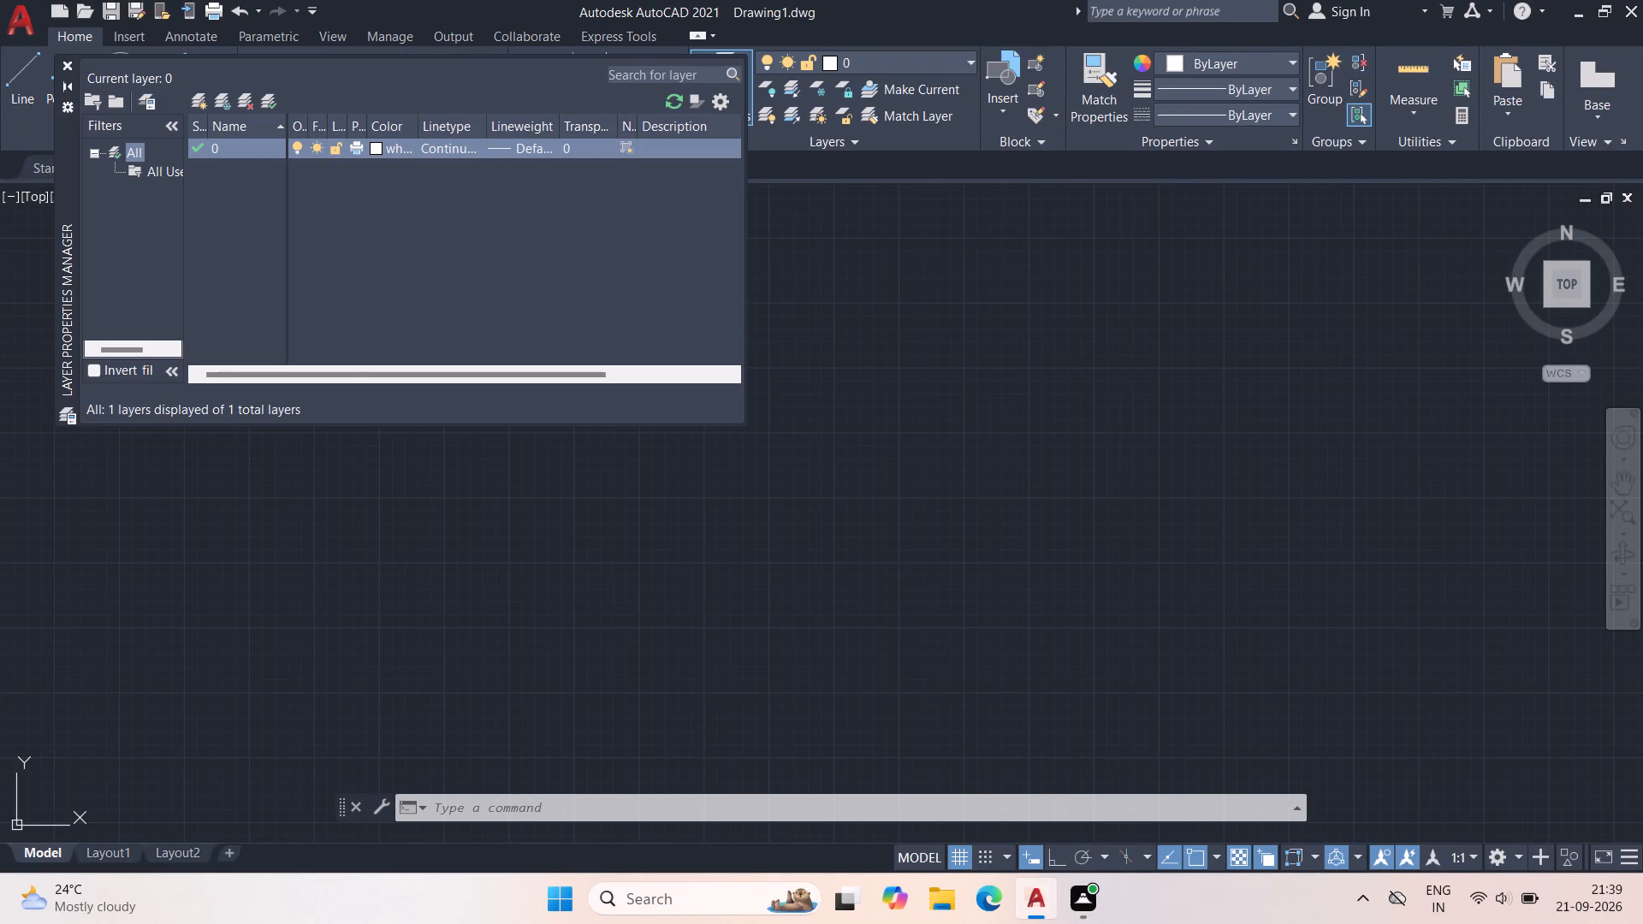
pyautogui.click(202, 98)
pyautogui.tripleClick(202, 100)
pyautogui.click(204, 97)
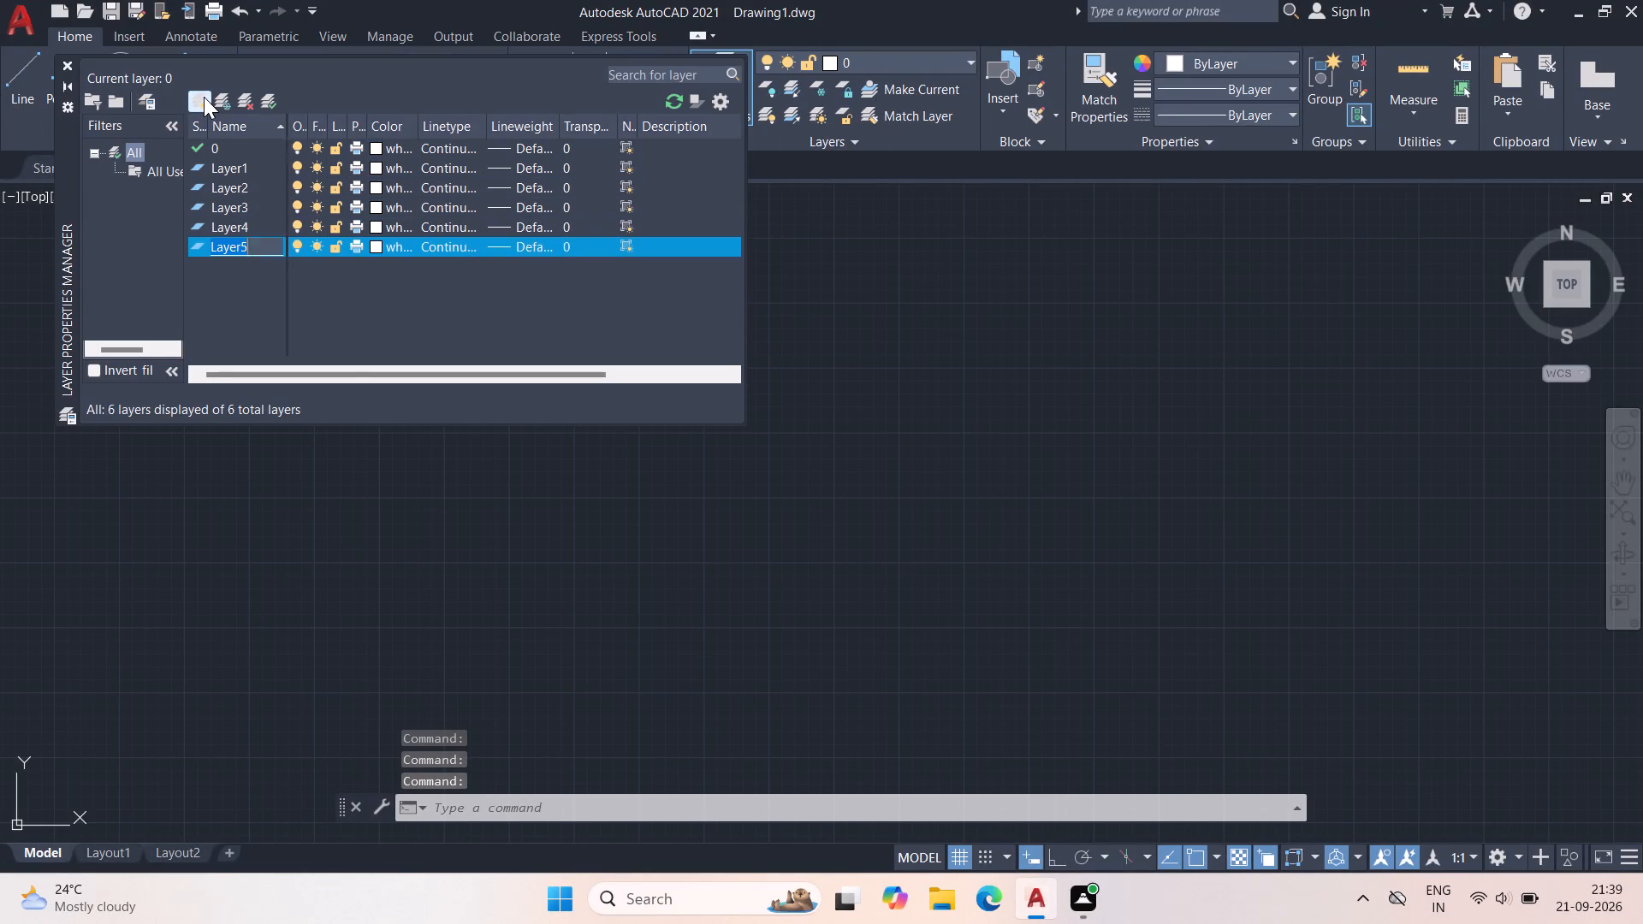
pyautogui.click(204, 97)
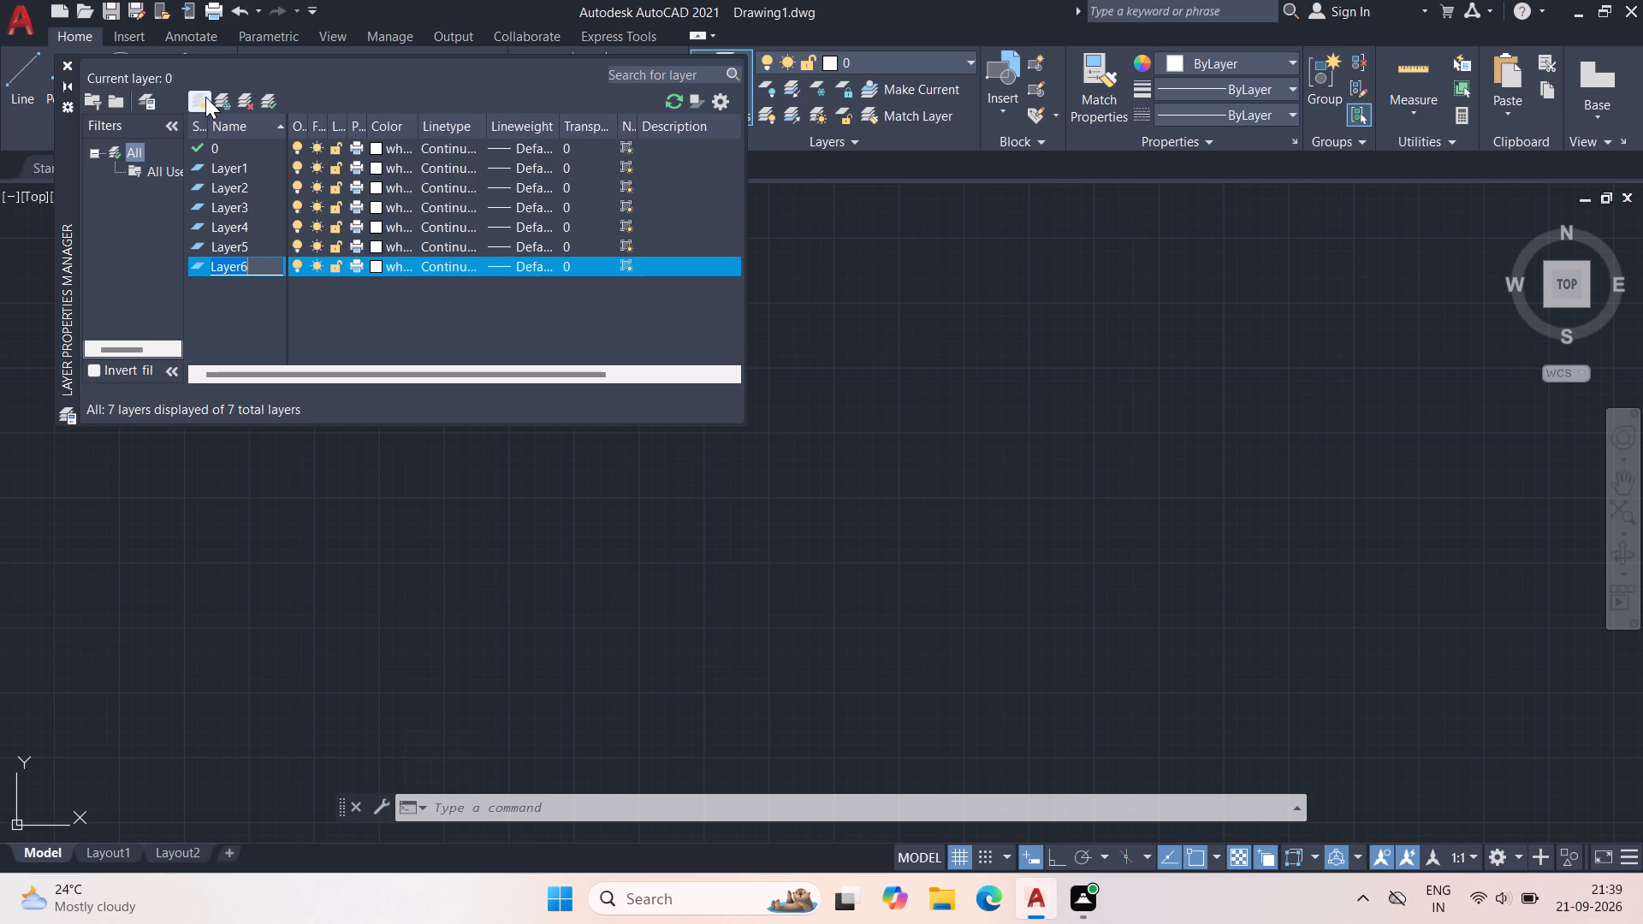
pyautogui.click(210, 91)
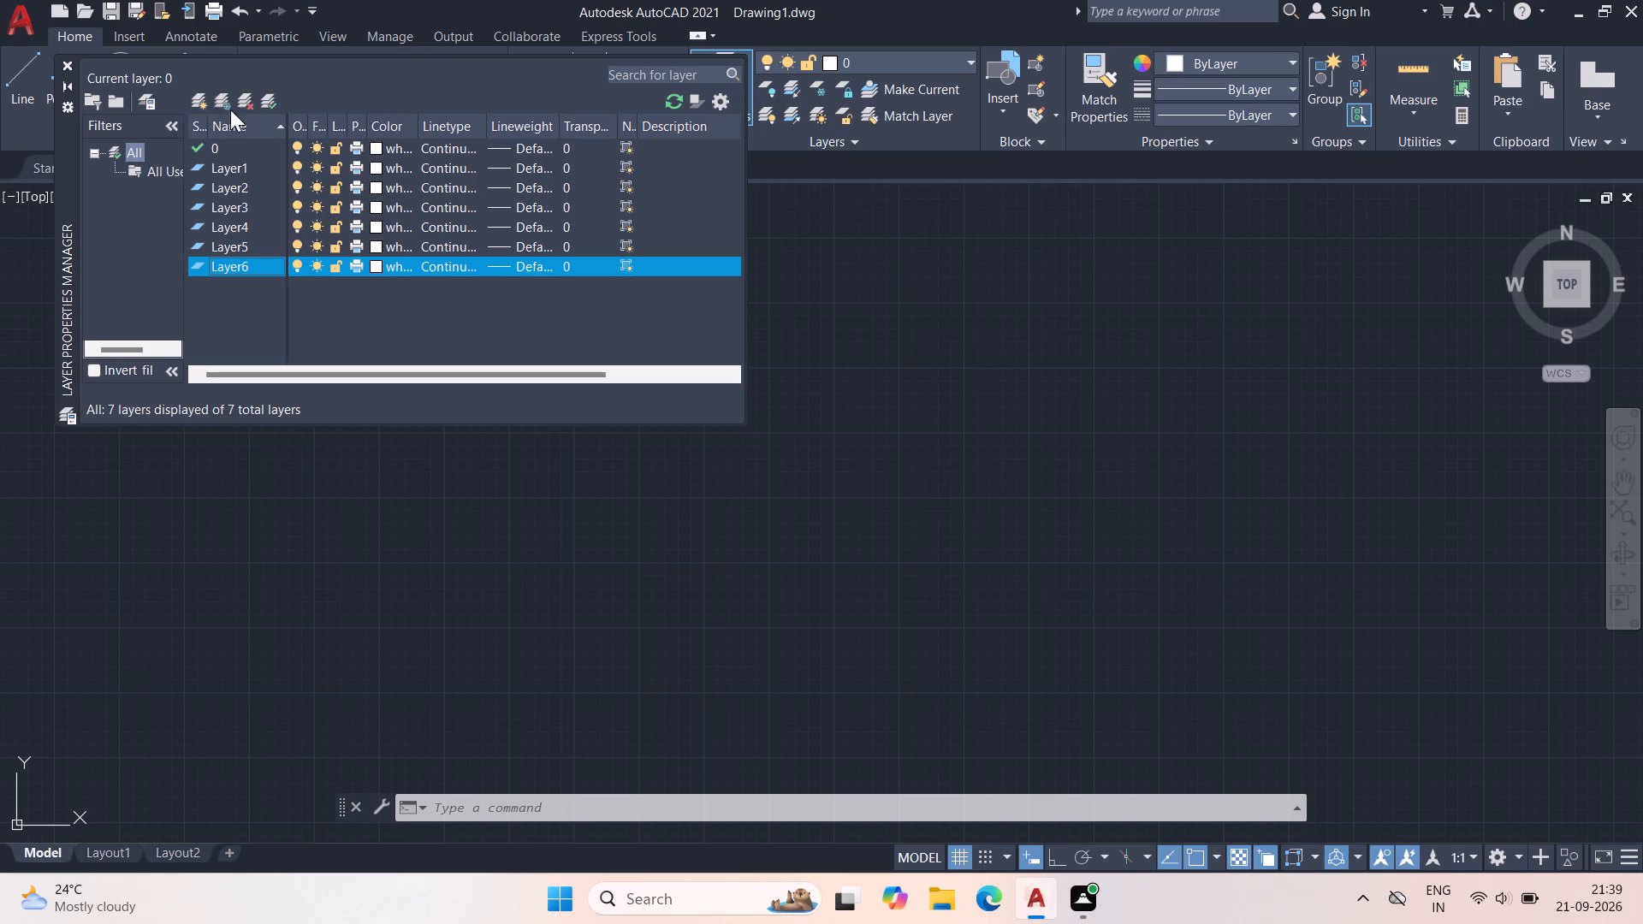
pyautogui.click(261, 258)
pyautogui.click(258, 270)
# Rename Layer1, the first of the new layers, to WALLS.
pyautogui.click(271, 174)
pyautogui.tripleClick(274, 163)
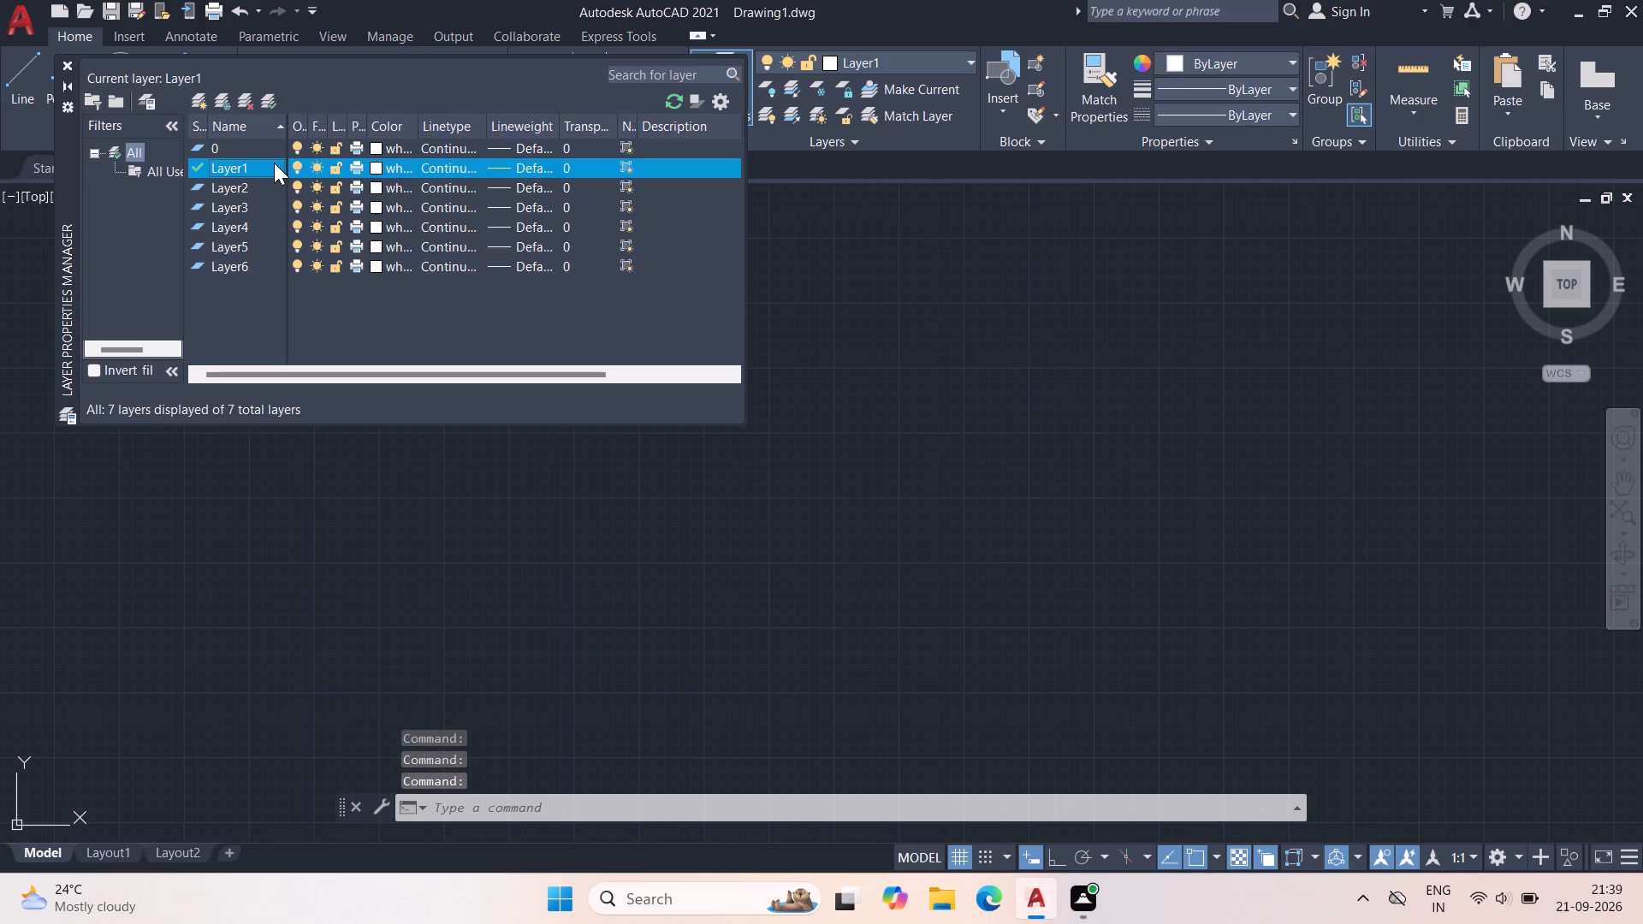
pyautogui.click(270, 163)
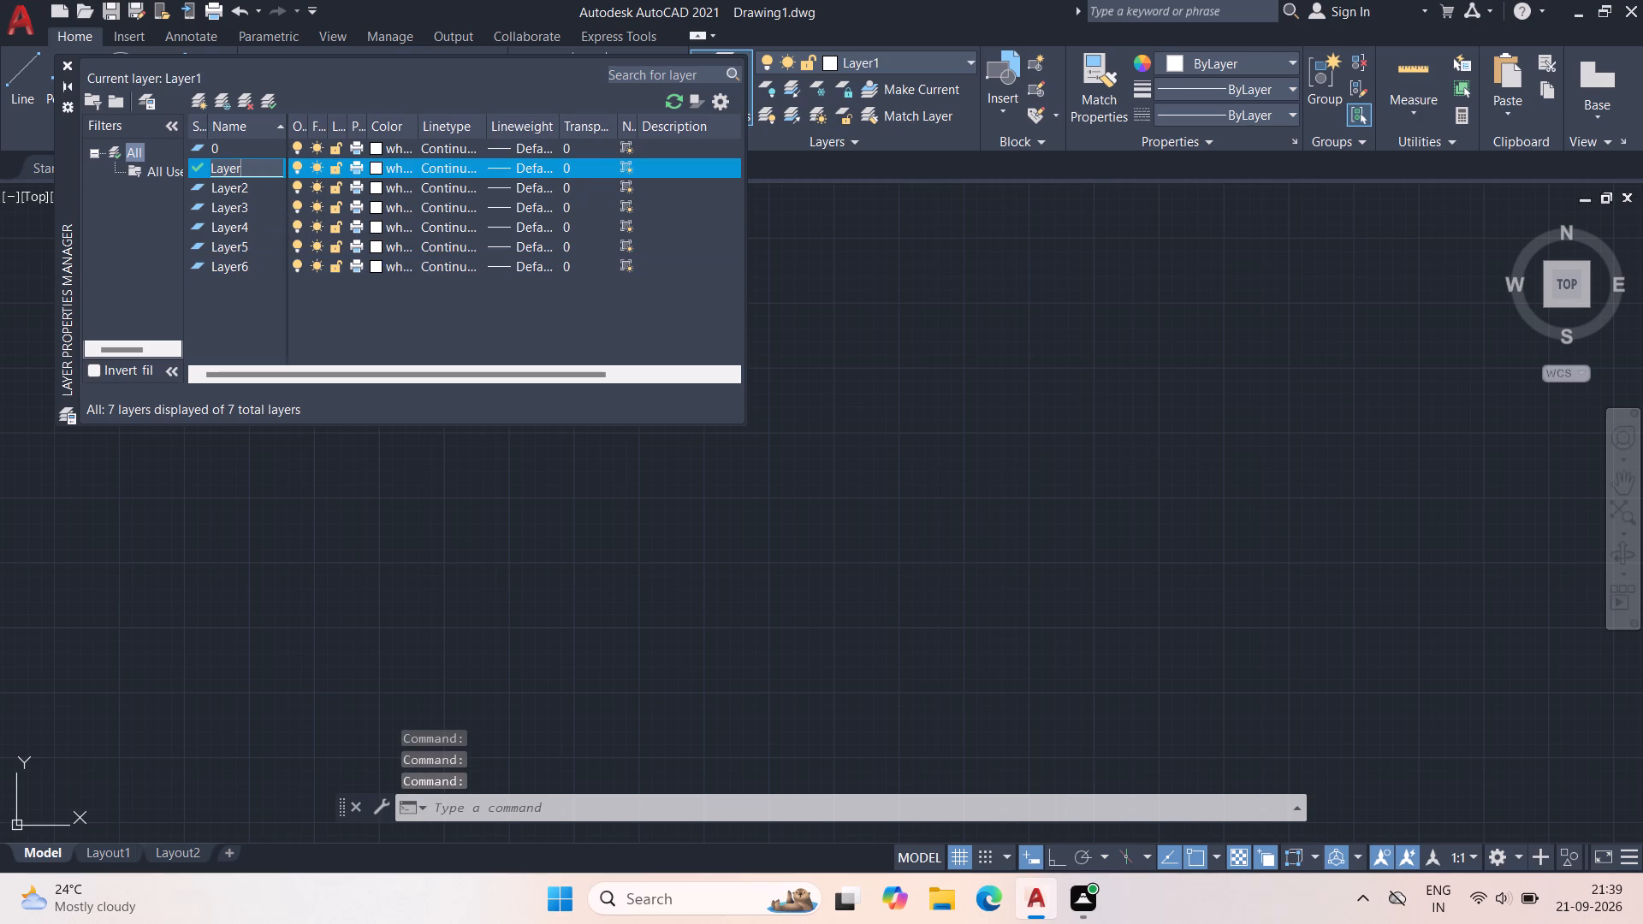
pyautogui.write('WA')
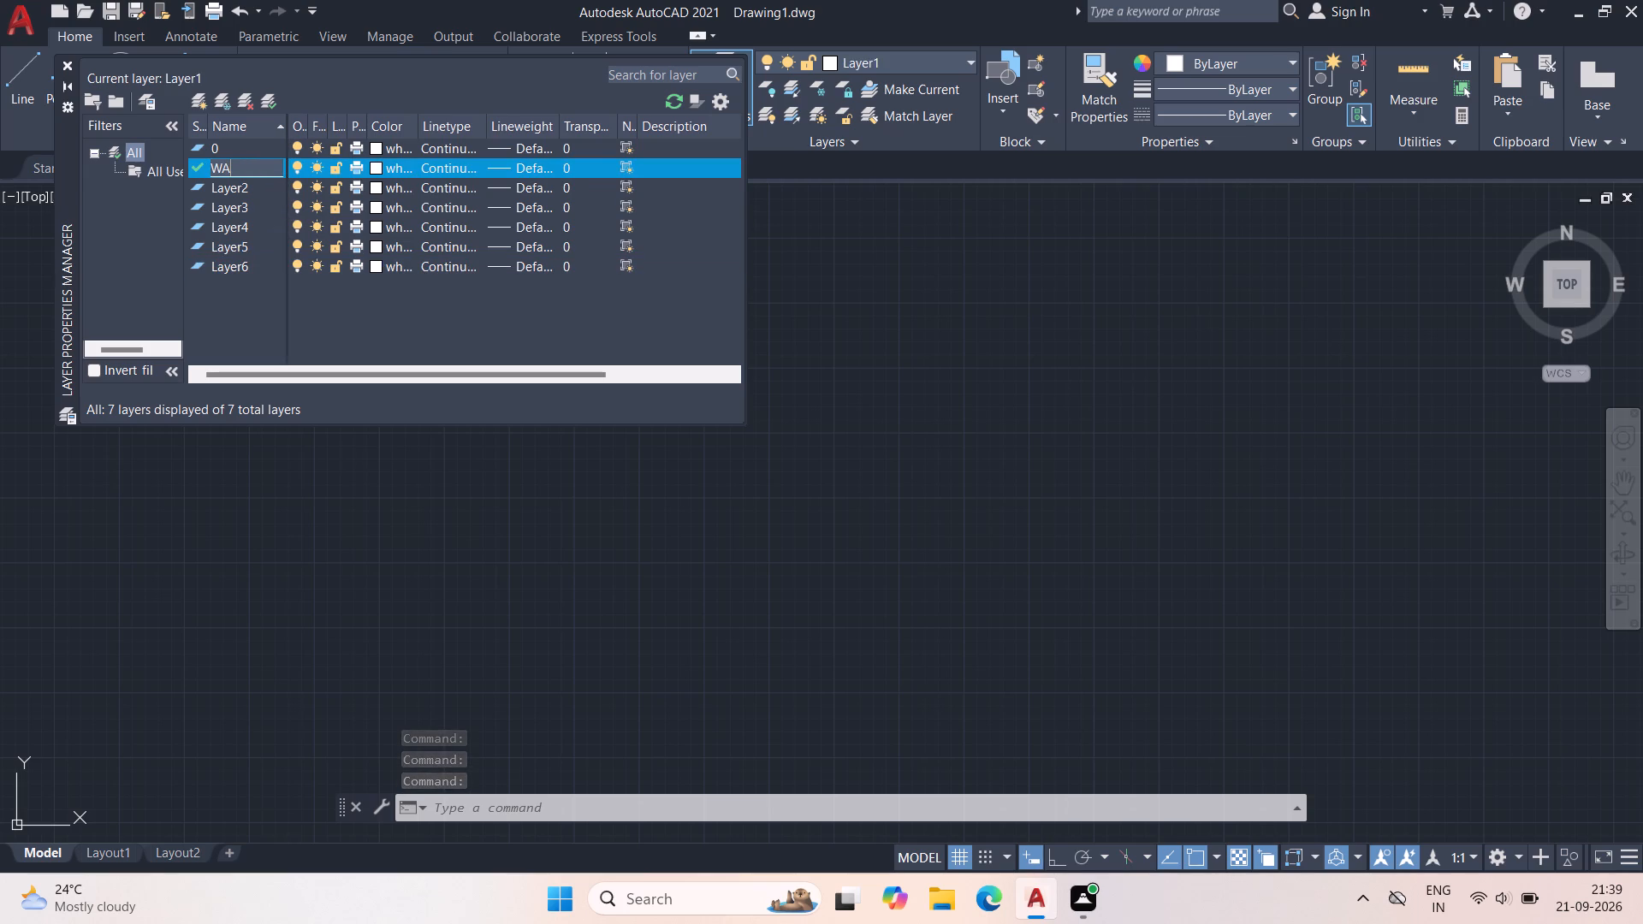
pyautogui.write('LLS')
pyautogui.press('Return')
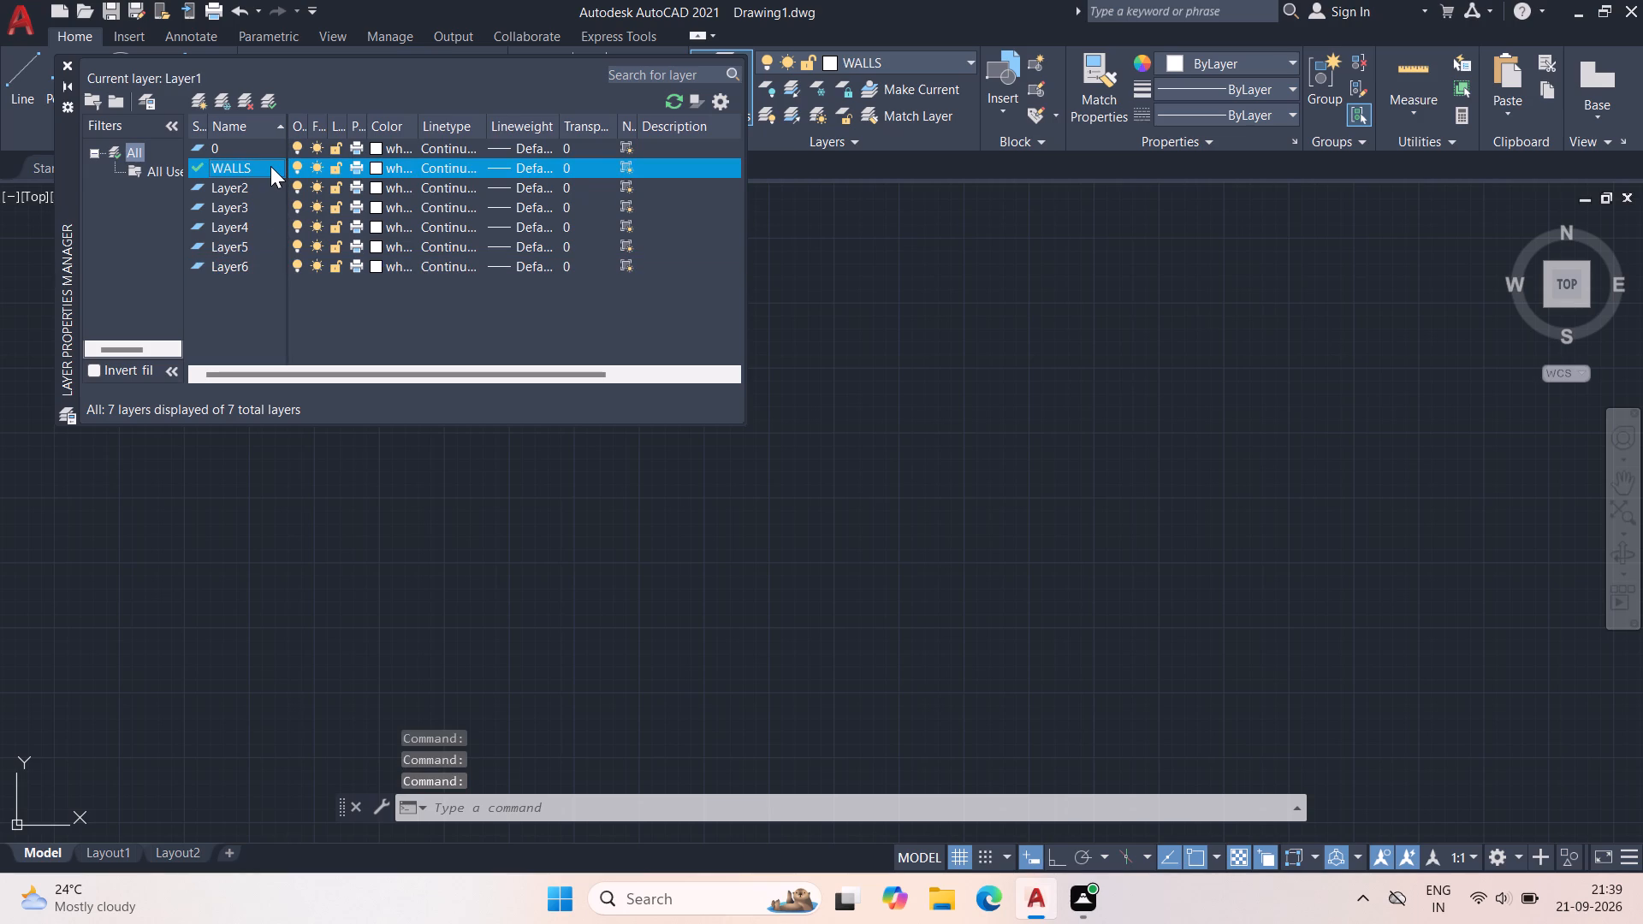
# Rename Layer2, the second of the new layers, to BLOCKS.
pyautogui.click(262, 188)
pyautogui.tripleClick(270, 185)
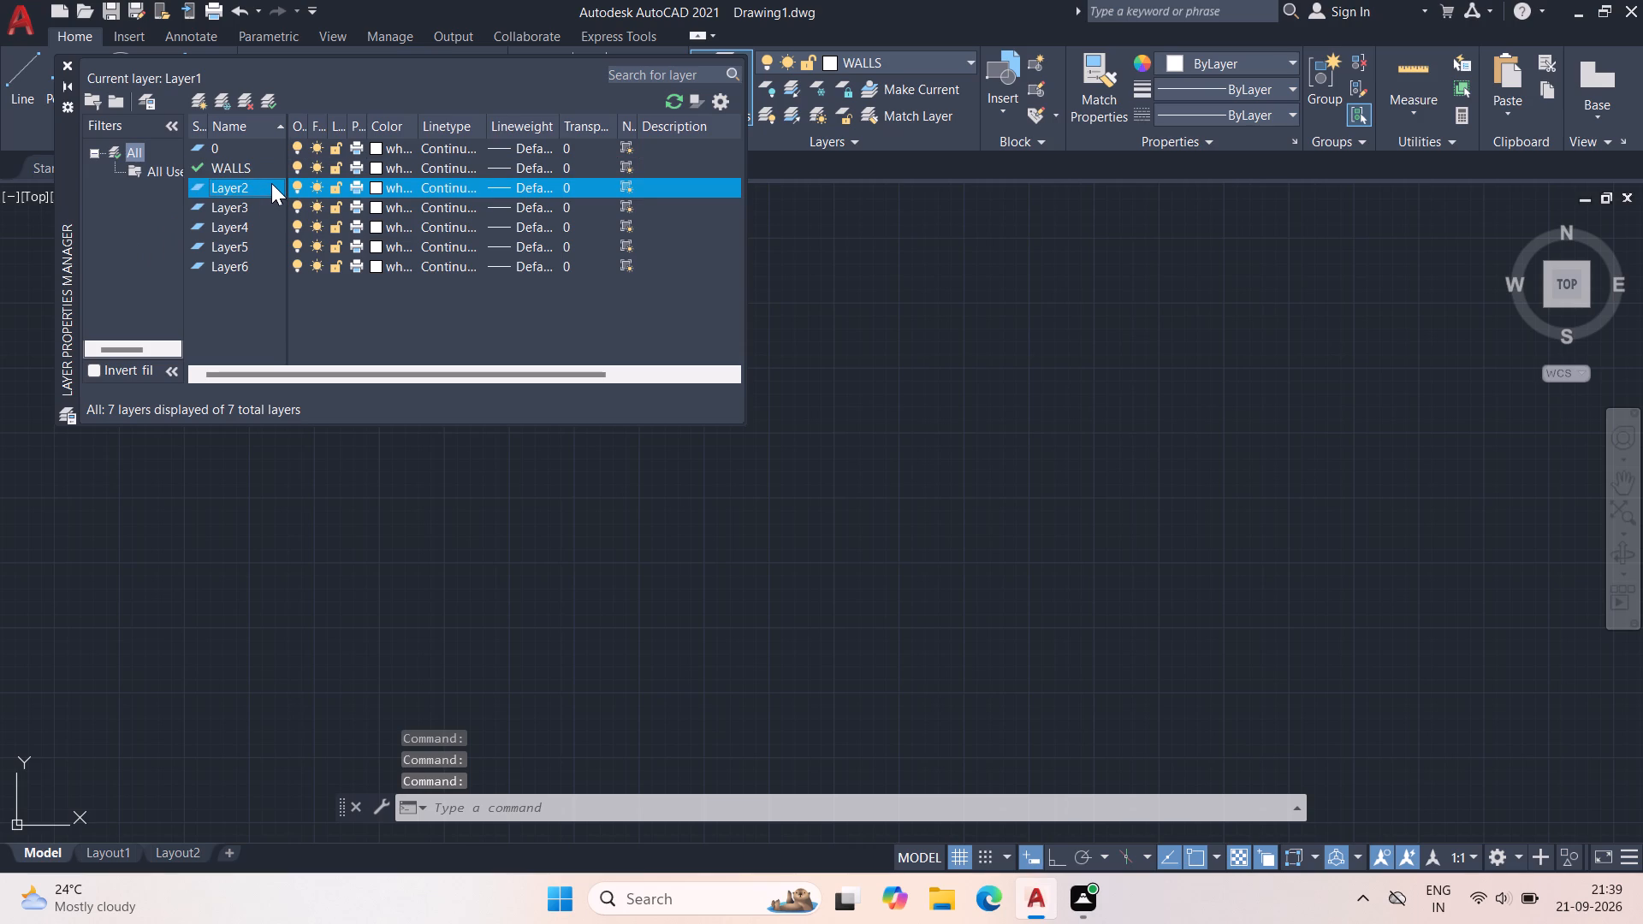
pyautogui.click(270, 183)
pyautogui.click(272, 184)
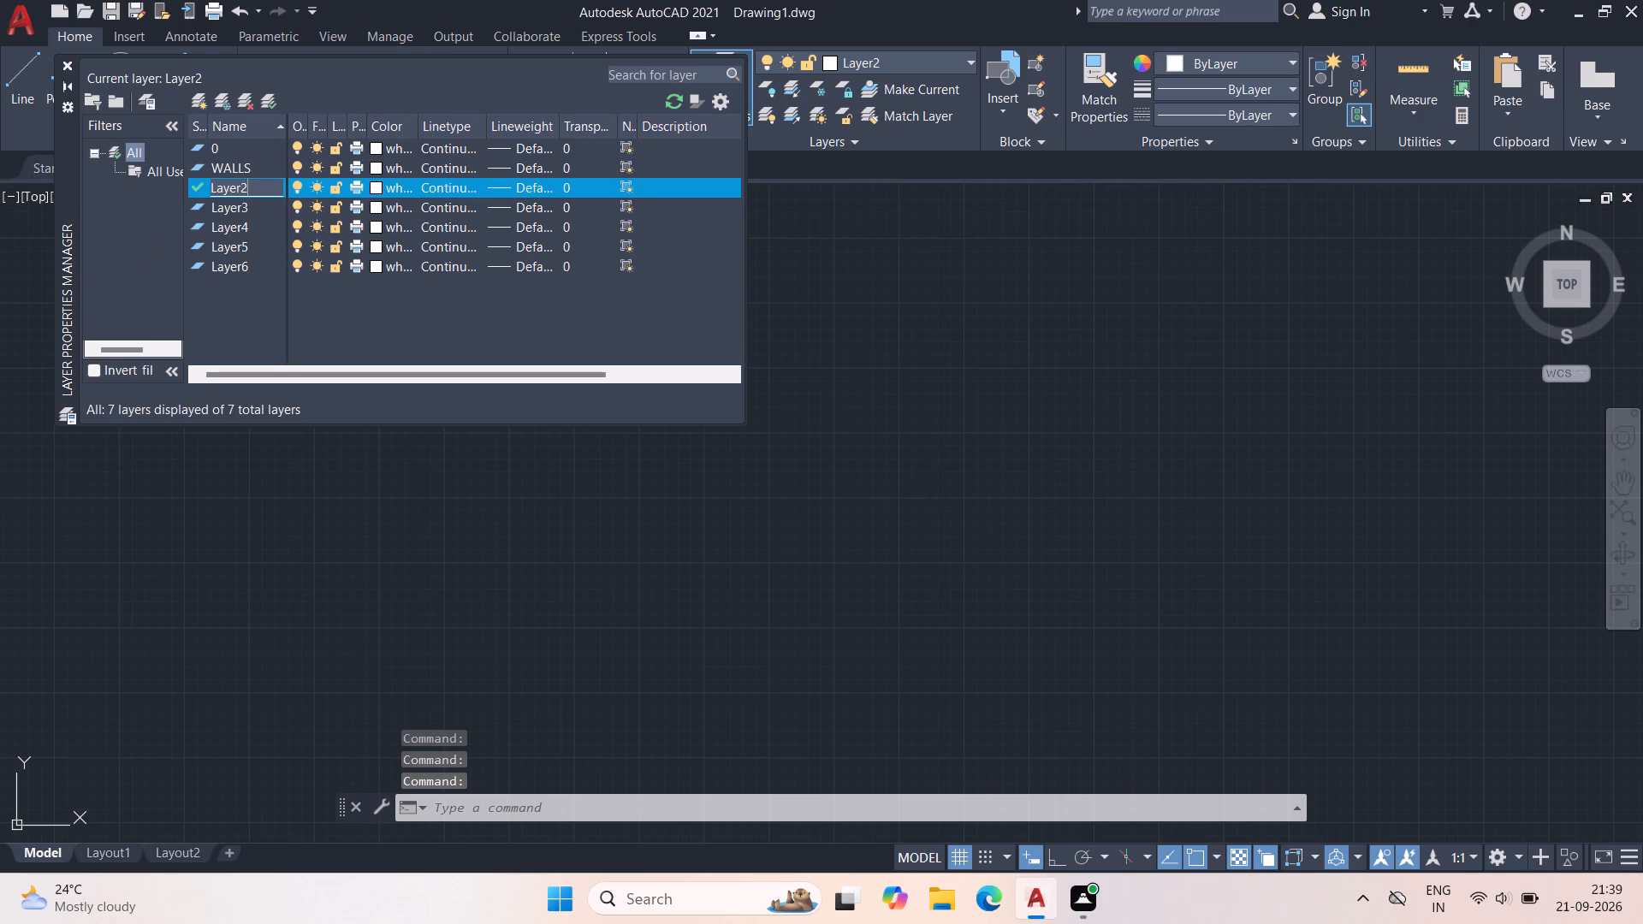
pyautogui.press('BackSpace')
pyautogui.press('BackSpace')
pyautogui.press('BackSpace')
pyautogui.press('BackSpace')
pyautogui.press('BackSpace')
pyautogui.press('BackSpace')
pyautogui.press('BackSpace')
pyautogui.press('BackSpace')
pyautogui.press('BackSpace')
pyautogui.press('BackSpace')
pyautogui.press('BackSpace')
pyautogui.press('BackSpace')
pyautogui.press('BackSpace')
pyautogui.press('BackSpace')
pyautogui.press('BackSpace')
pyautogui.press('BackSpace')
pyautogui.press('BackSpace')
pyautogui.press('BackSpace')
pyautogui.press('BackSpace')
pyautogui.press('BackSpace')
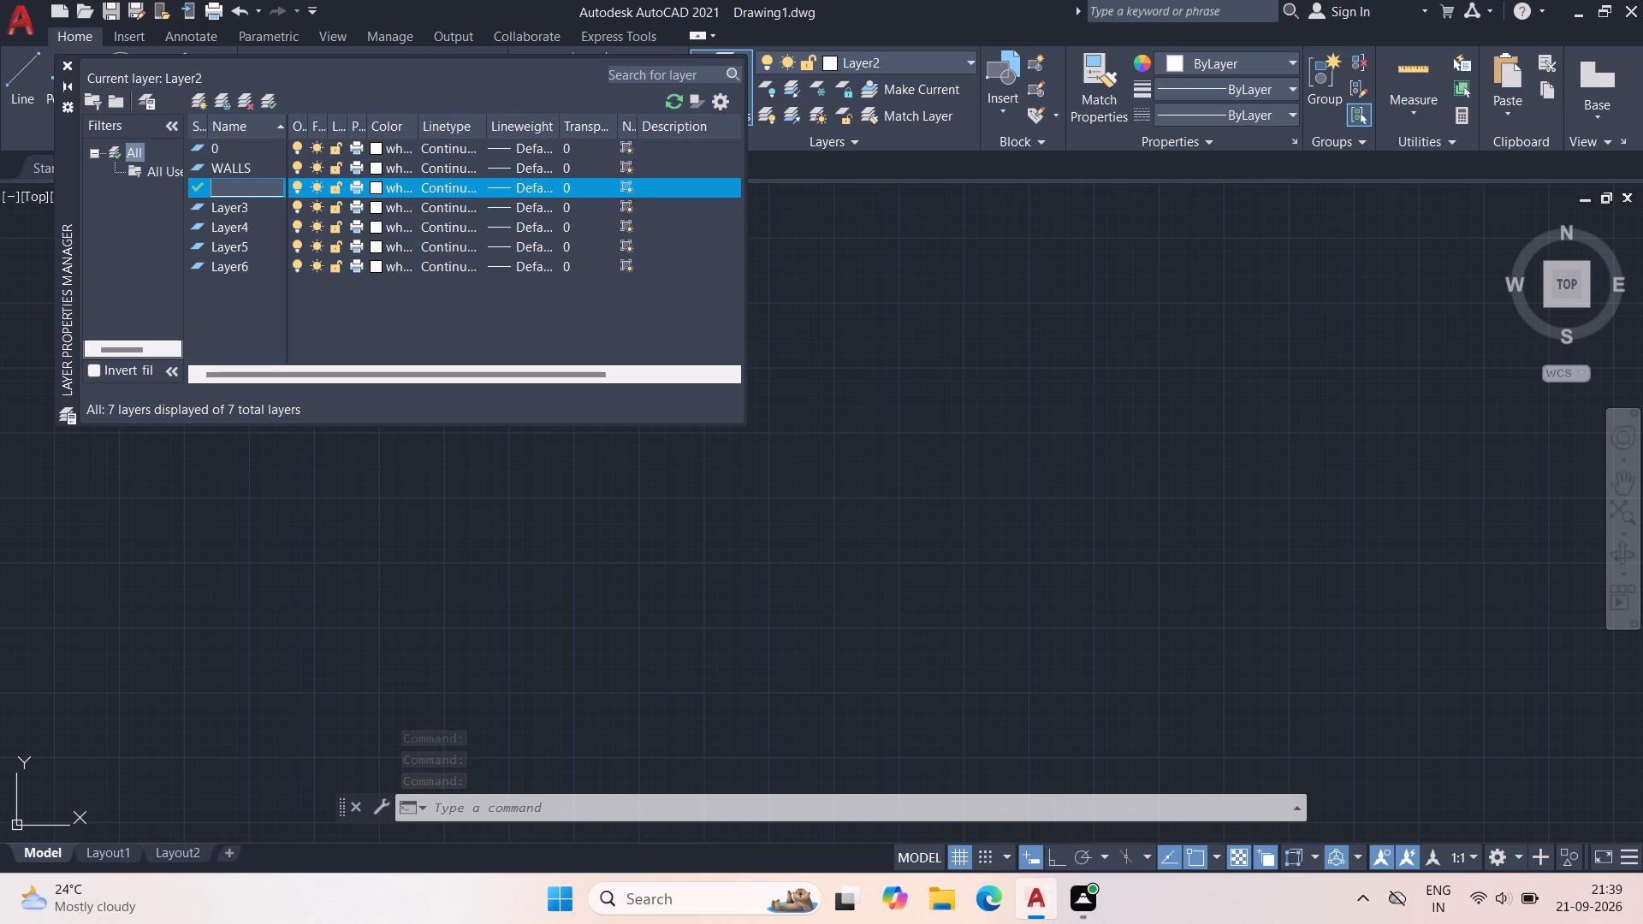
pyautogui.write('BLOCKS')
pyautogui.press('Return')
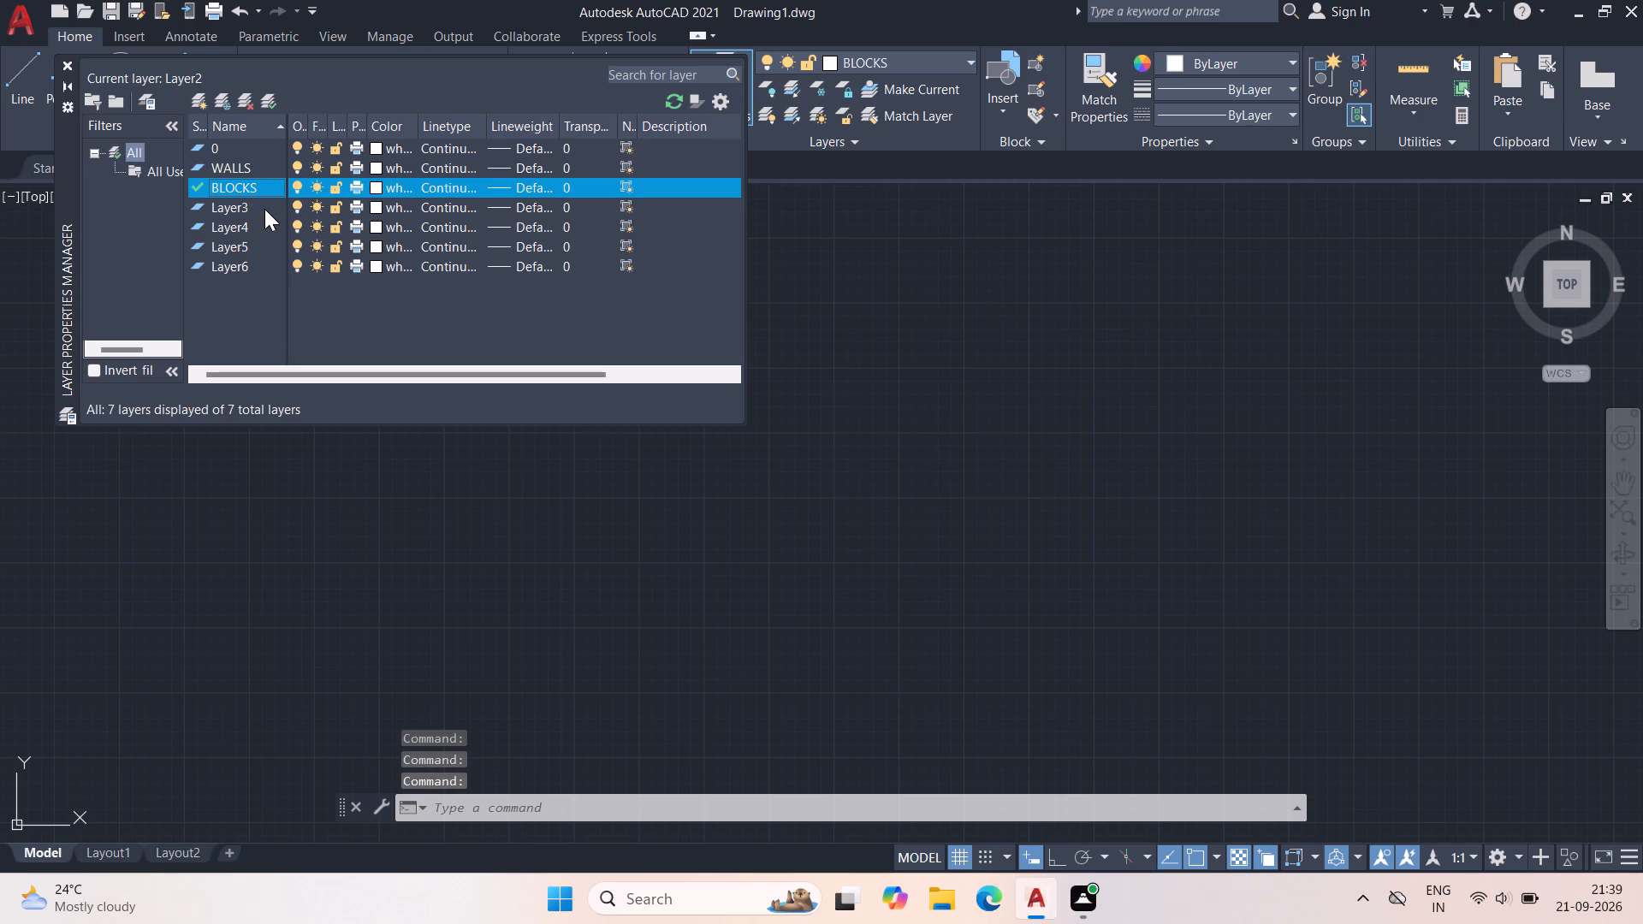
# Rename Layer3, the third of the new layers, to DIM.
pyautogui.click(264, 209)
pyautogui.tripleClick(270, 207)
pyautogui.click(270, 203)
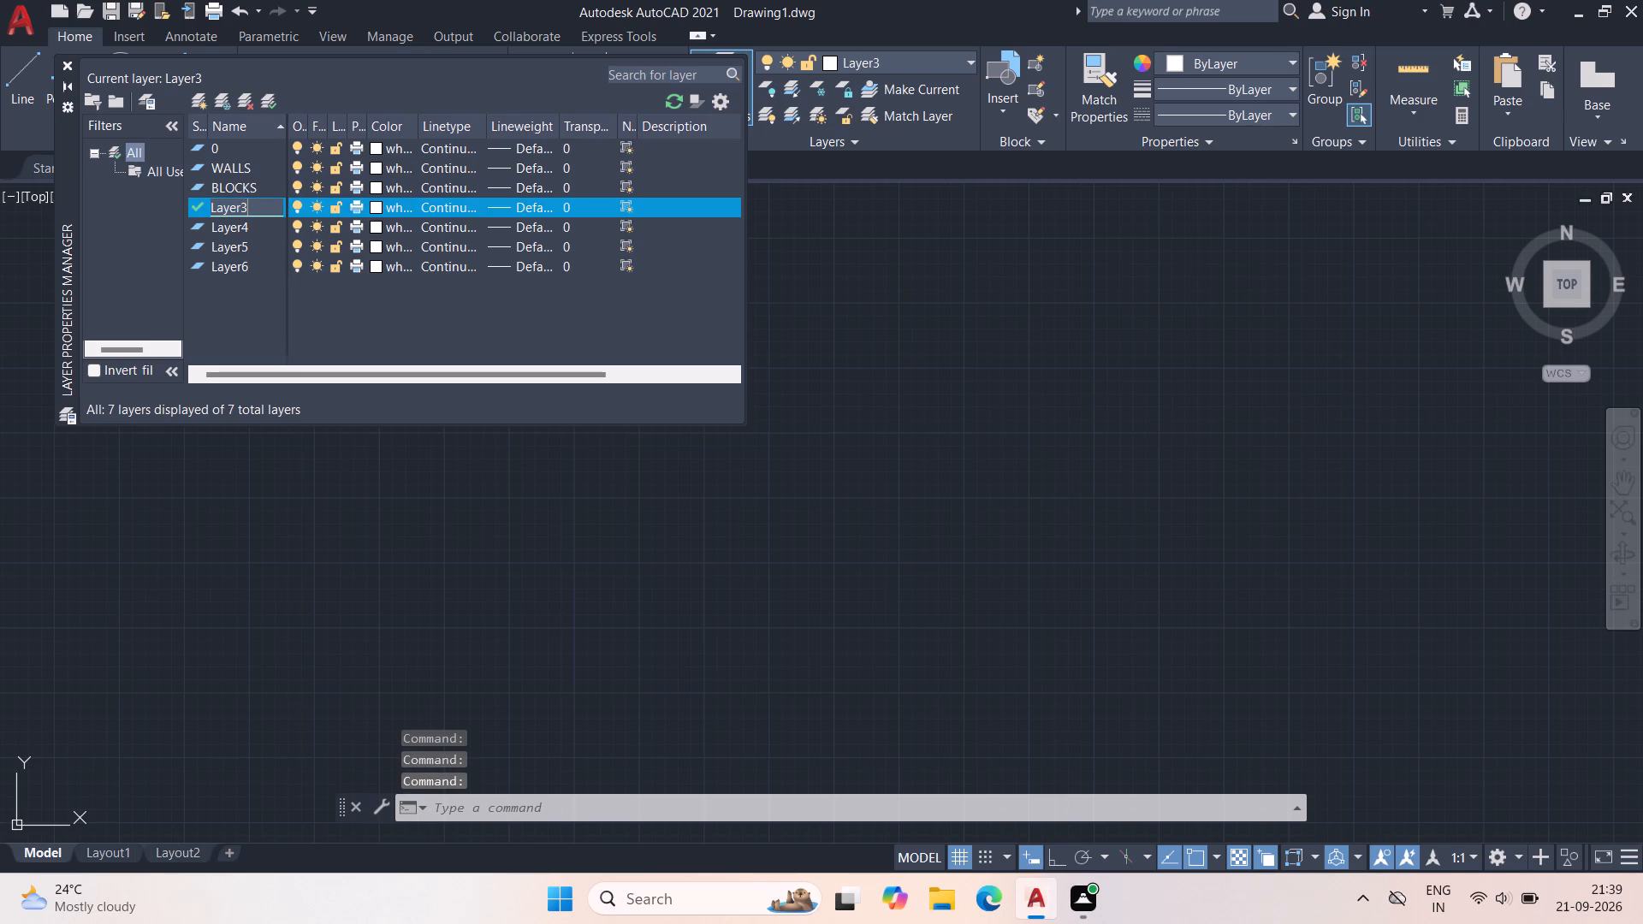
pyautogui.press('BackSpace')
pyautogui.press('BackSpace')
pyautogui.press('BackSpace')
pyautogui.press('BackSpace')
pyautogui.press('BackSpace')
pyautogui.press('BackSpace')
pyautogui.press('BackSpace')
pyautogui.press('BackSpace')
pyautogui.press('BackSpace')
pyautogui.press('BackSpace')
pyautogui.press('BackSpace')
pyautogui.press('BackSpace')
pyautogui.press('BackSpace')
pyautogui.press('BackSpace')
pyautogui.press('BackSpace')
pyautogui.press('BackSpace')
pyautogui.write('DIM')
pyautogui.press('Return')
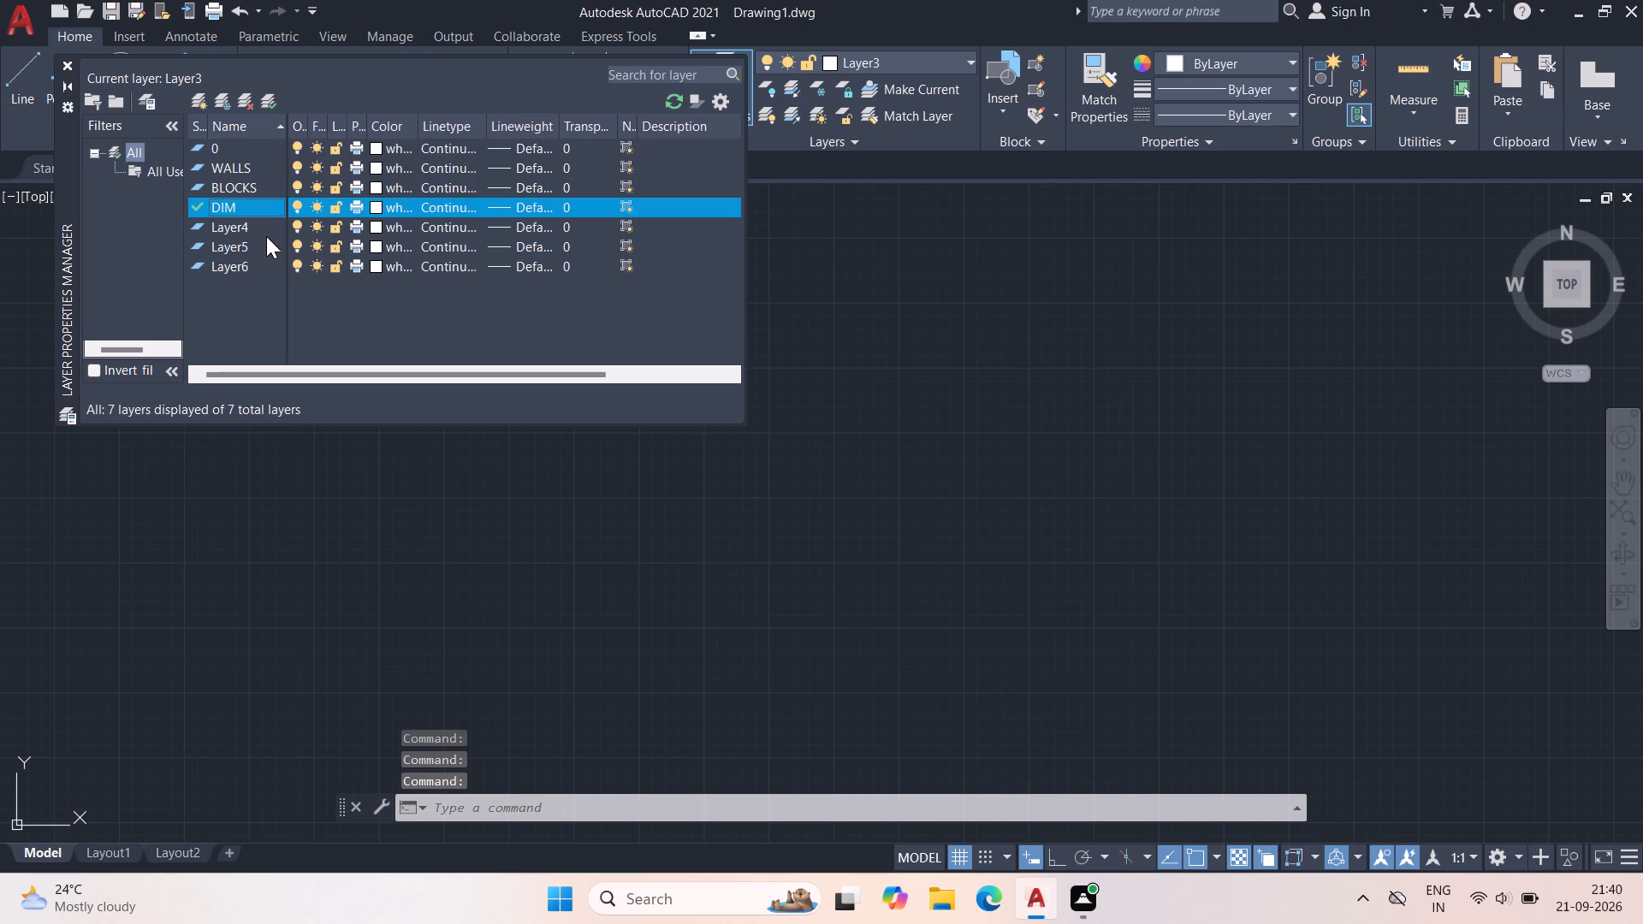
# Rename Layer4, the fourth of the new layers, to TEXT.
pyautogui.click(265, 231)
pyautogui.doubleClick(264, 228)
pyautogui.click(266, 222)
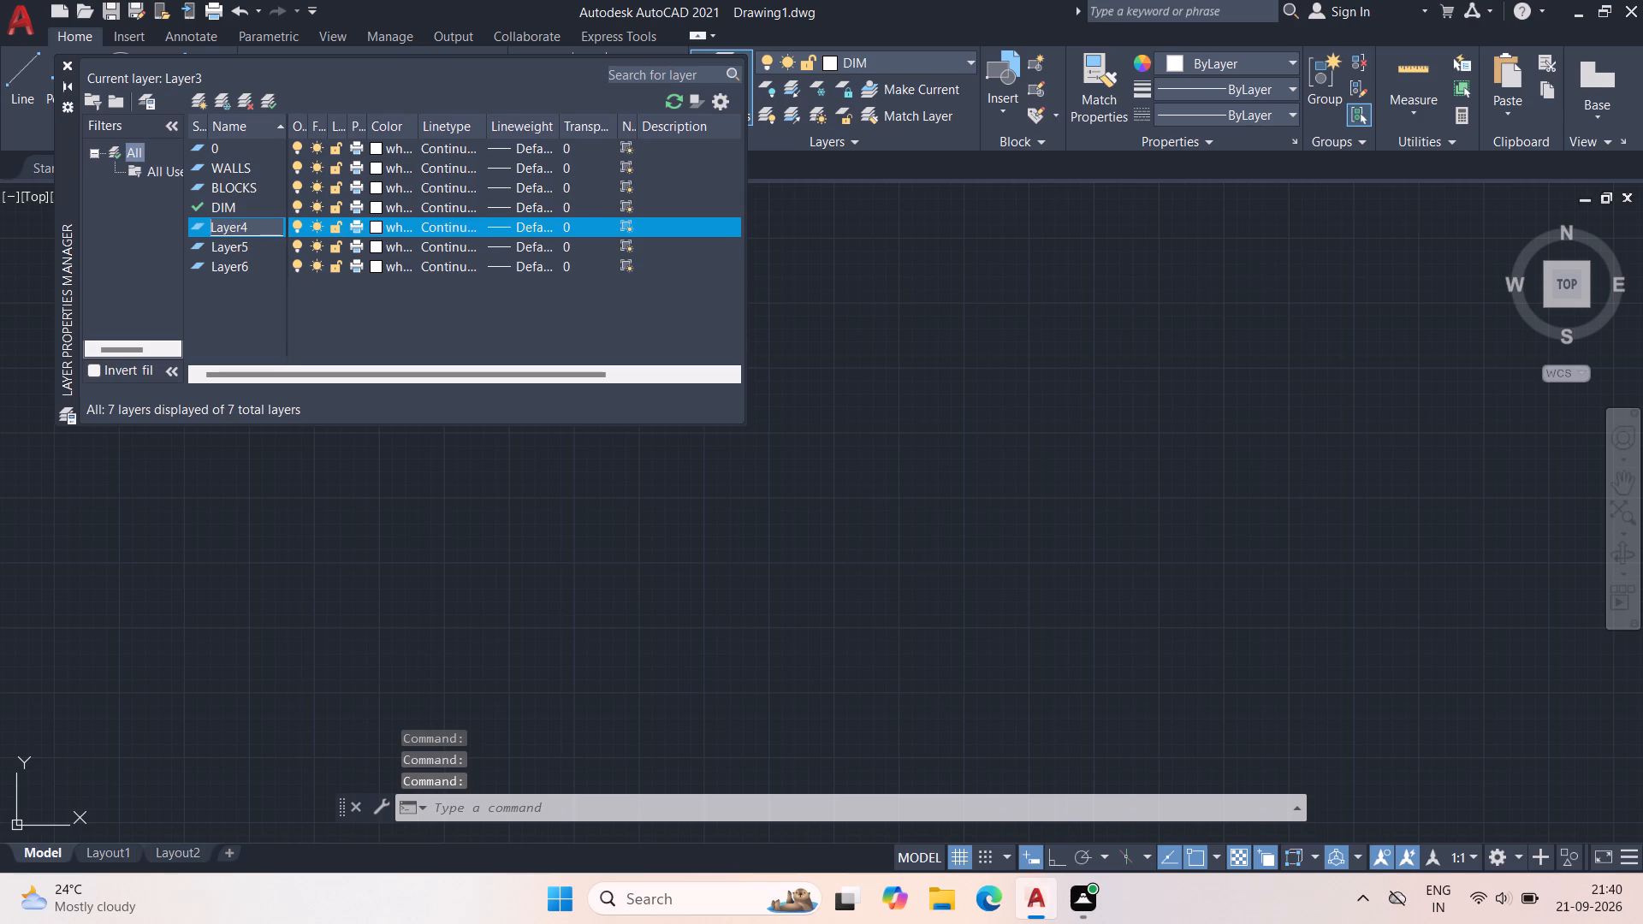
pyautogui.click(270, 219)
pyautogui.press('BackSpace')
pyautogui.press('BackSpace')
pyautogui.press('BackSpace')
pyautogui.press('BackSpace')
pyautogui.press('BackSpace')
pyautogui.press('BackSpace')
pyautogui.press('BackSpace')
pyautogui.press('BackSpace')
pyautogui.press('BackSpace')
pyautogui.press('BackSpace')
pyautogui.press('BackSpace')
pyautogui.press('BackSpace')
pyautogui.press('BackSpace')
pyautogui.press('BackSpace')
pyautogui.press('BackSpace')
pyautogui.press('BackSpace')
pyautogui.press('BackSpace')
pyautogui.press('BackSpace')
pyautogui.press('BackSpace')
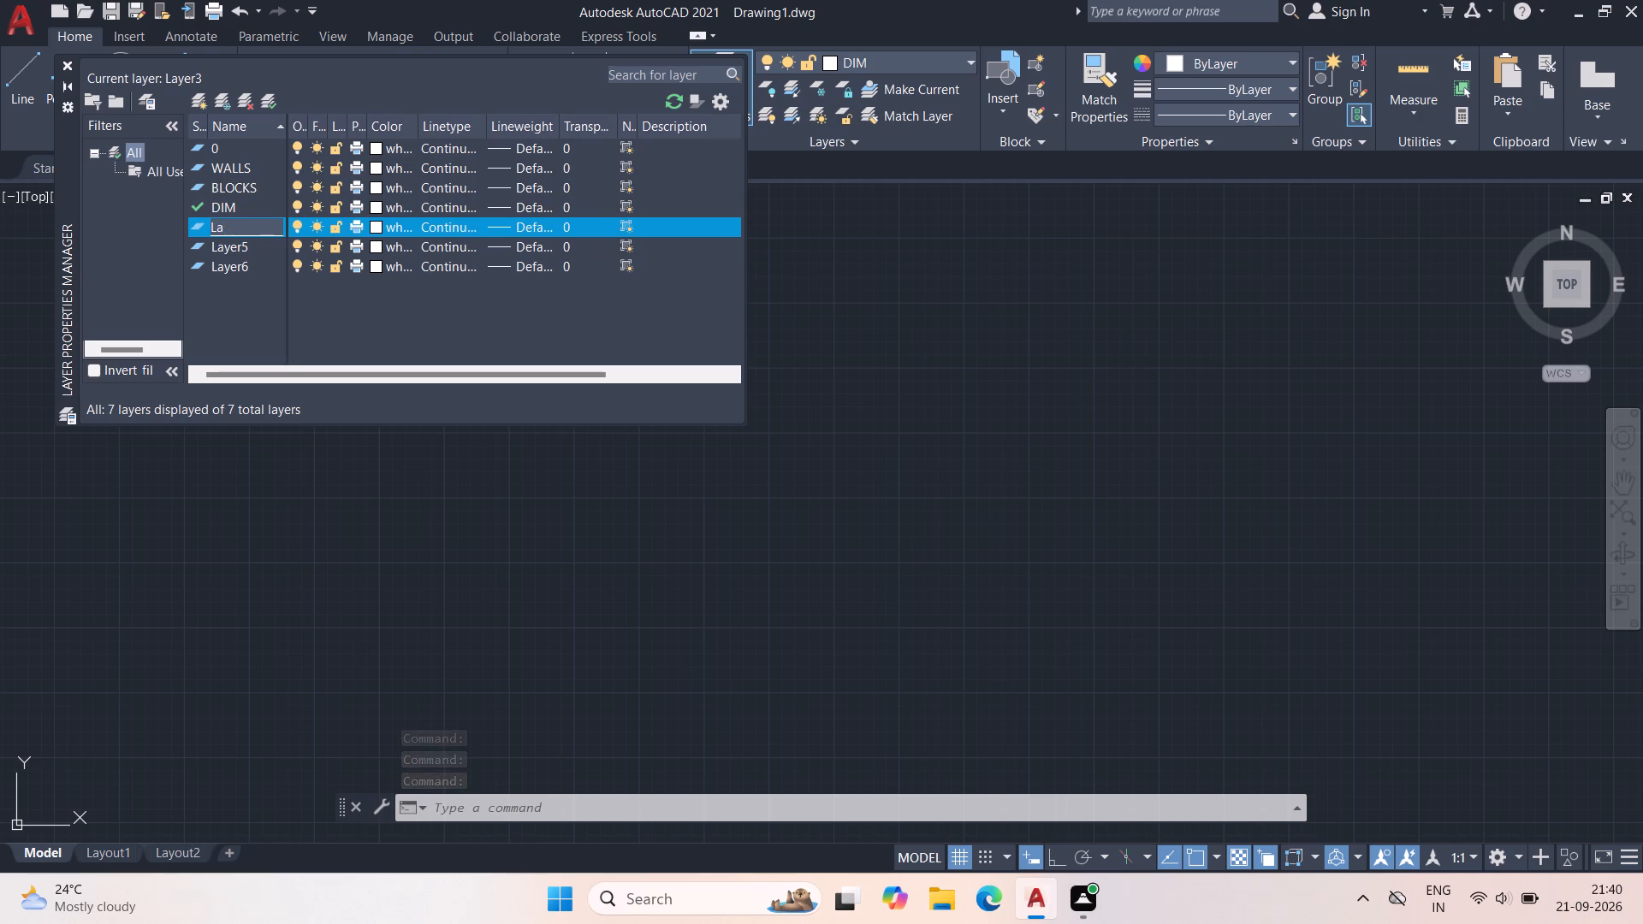
pyautogui.press('t')
pyautogui.write('EXT')
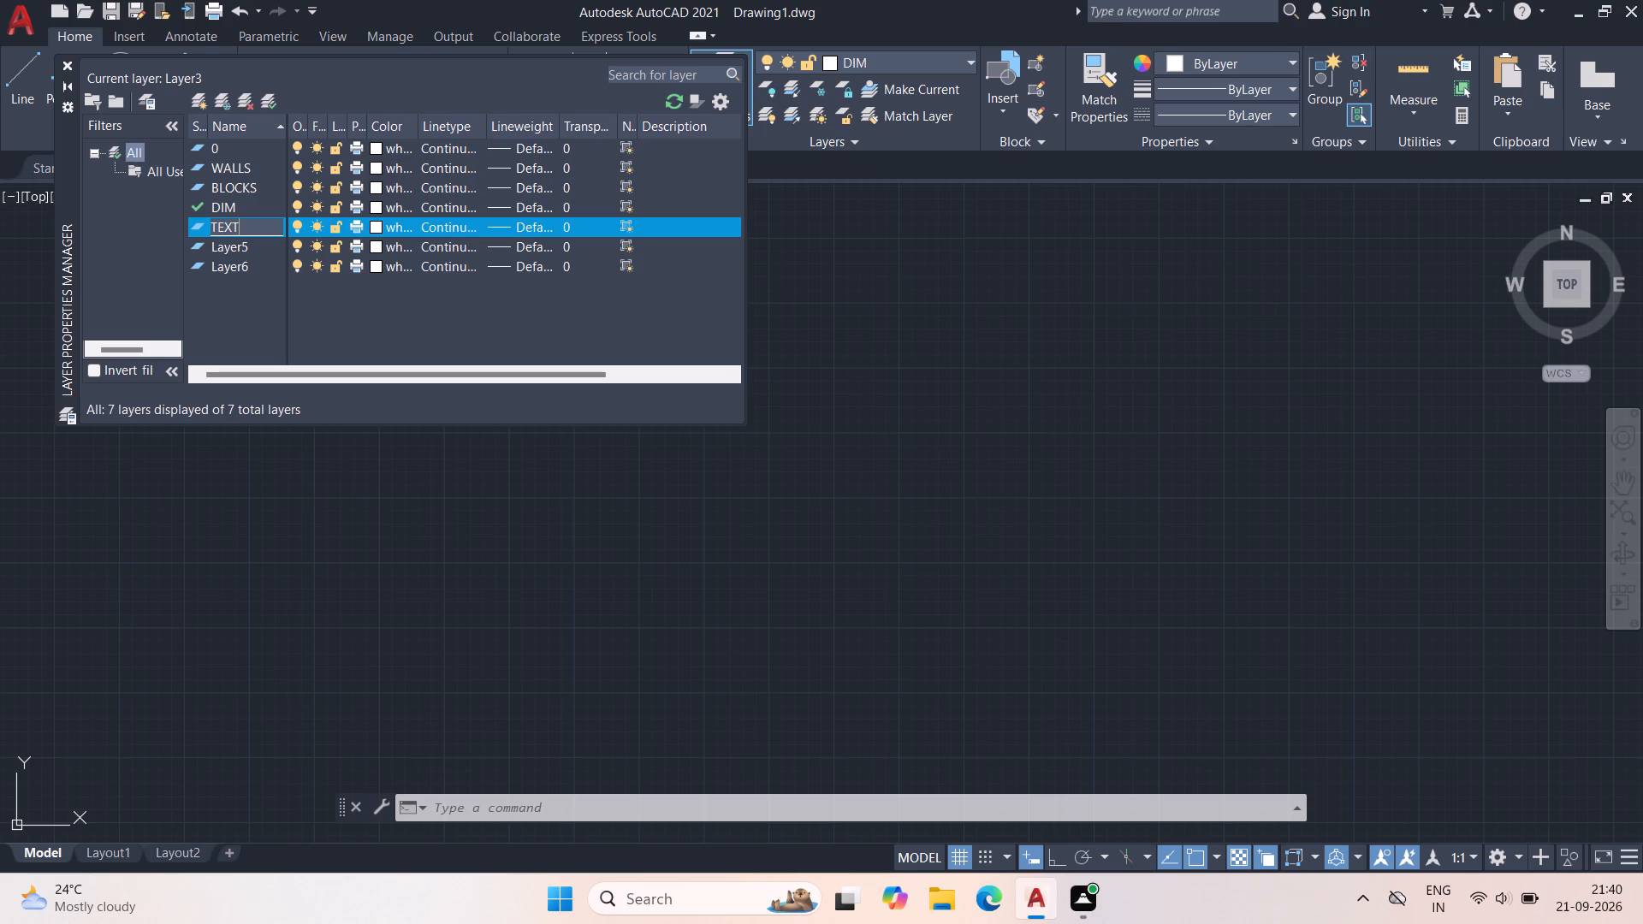
pyautogui.press('Return')
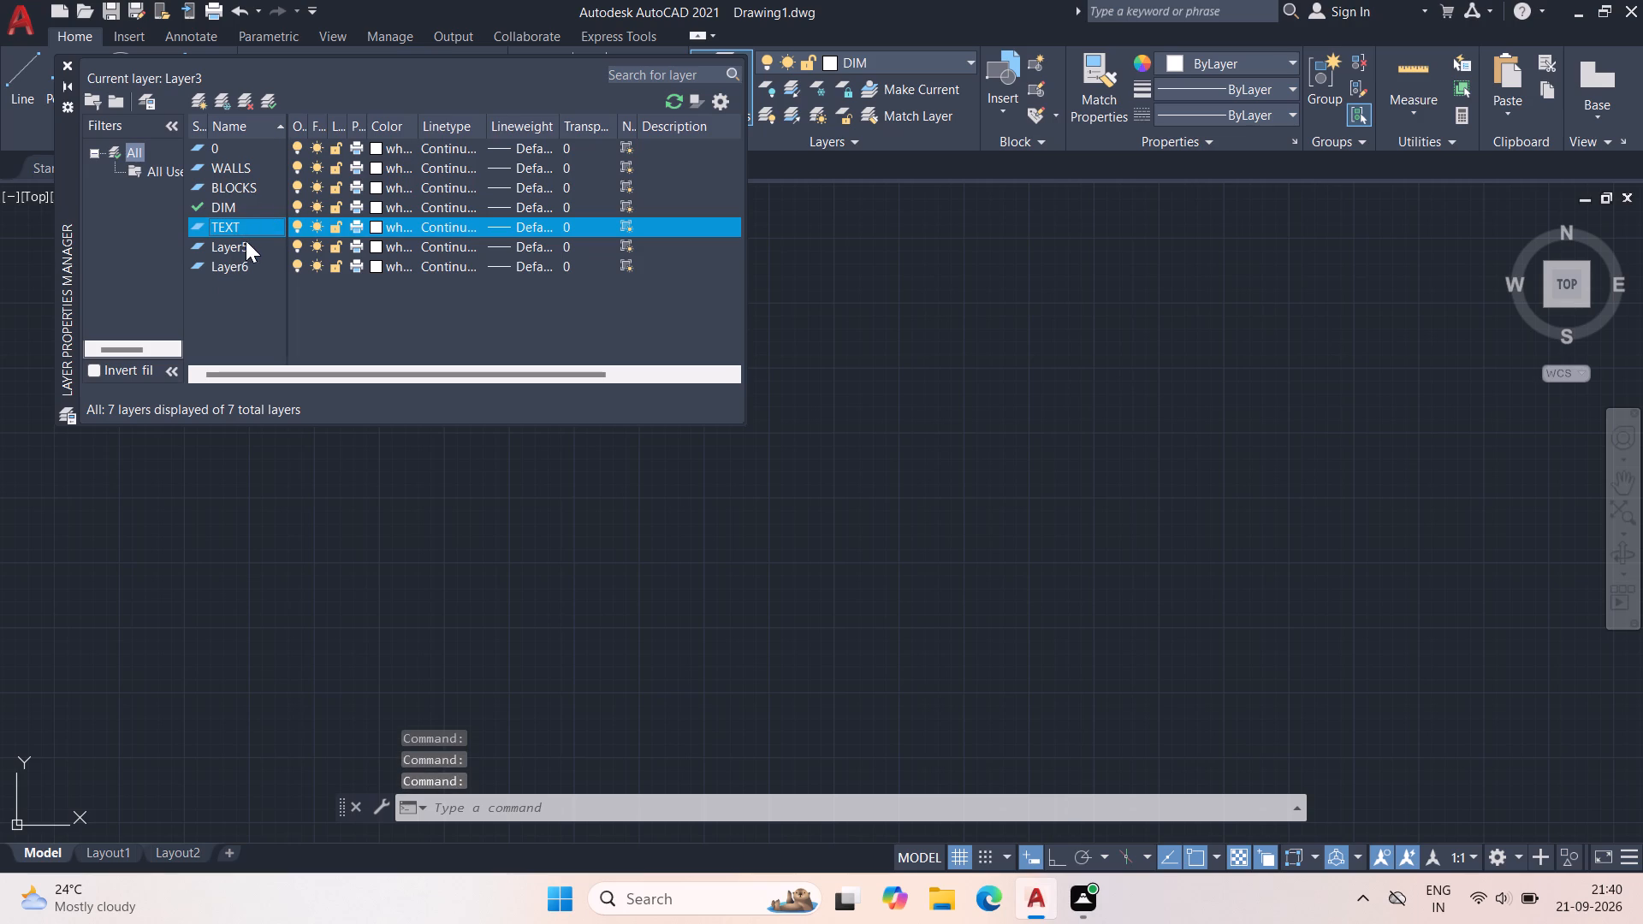
# Rename Layer5, the fifth of the new layers, to HATCH.
pyautogui.click(246, 240)
pyautogui.tripleClick(253, 245)
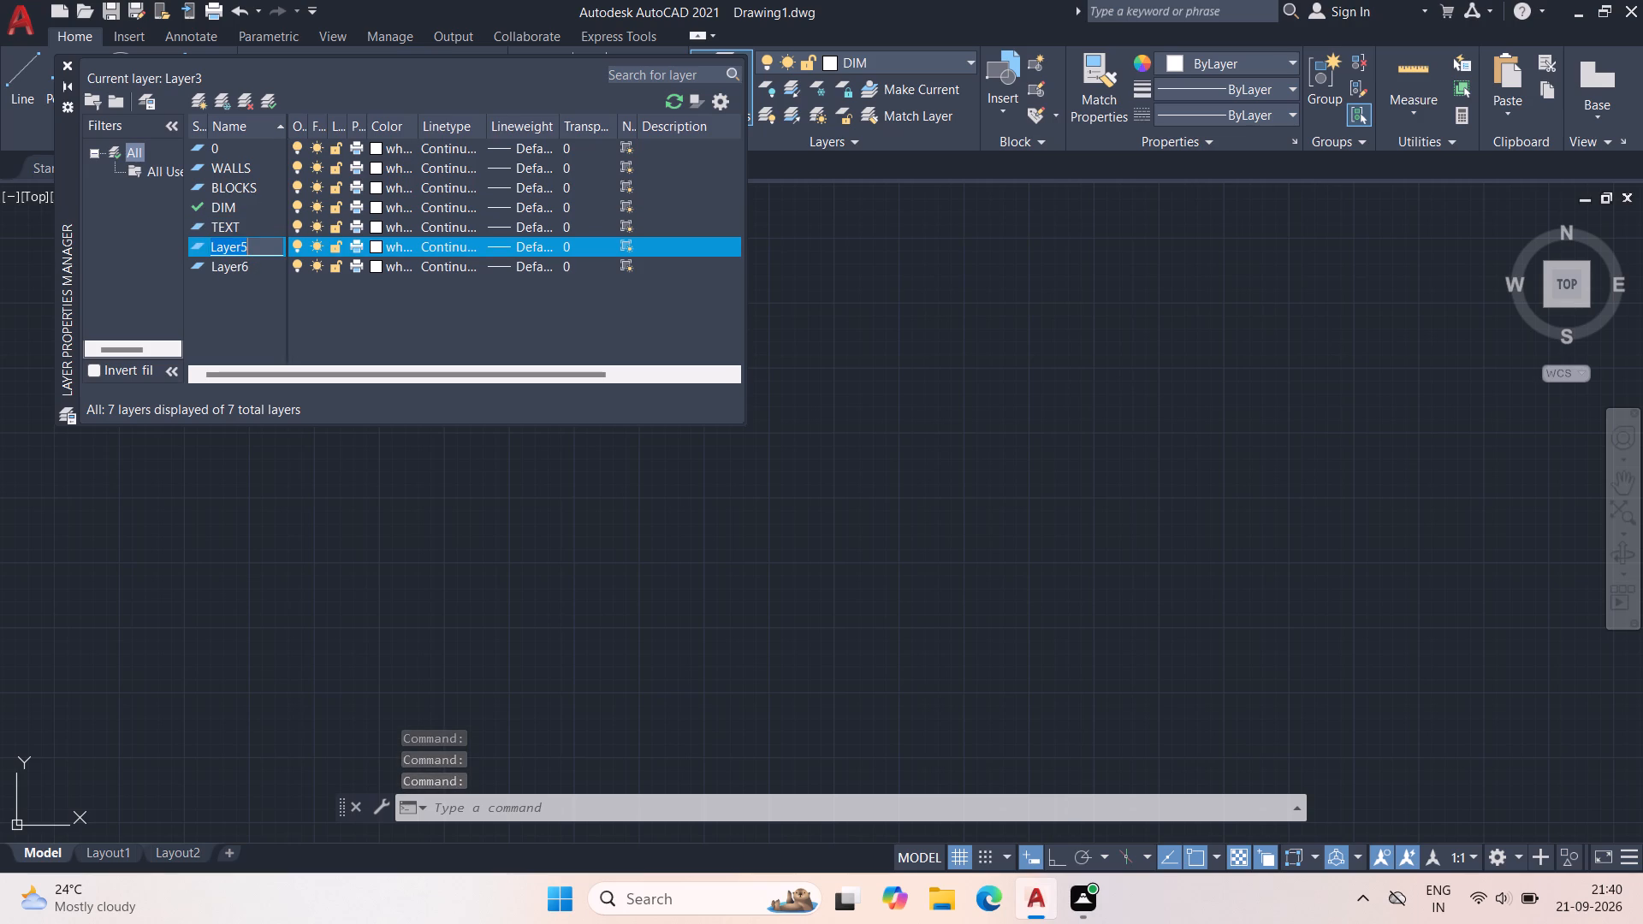
pyautogui.press('BackSpace')
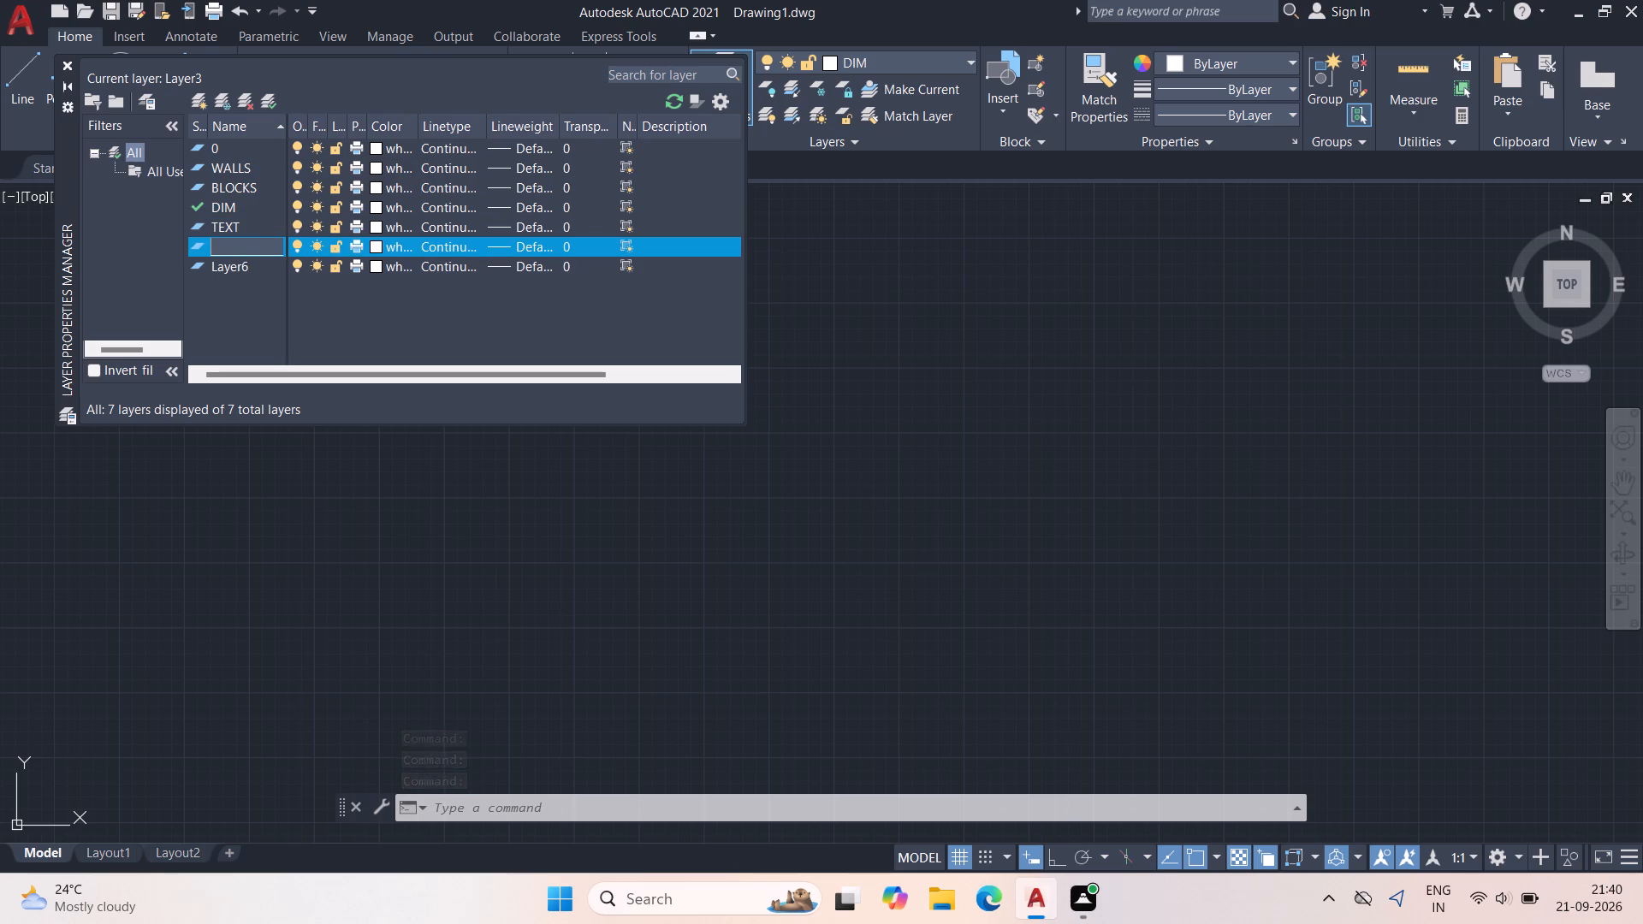
pyautogui.write('HATCH')
# Rename Layer6, the last of the new layers, to DOORS.
pyautogui.doubleClick(282, 269)
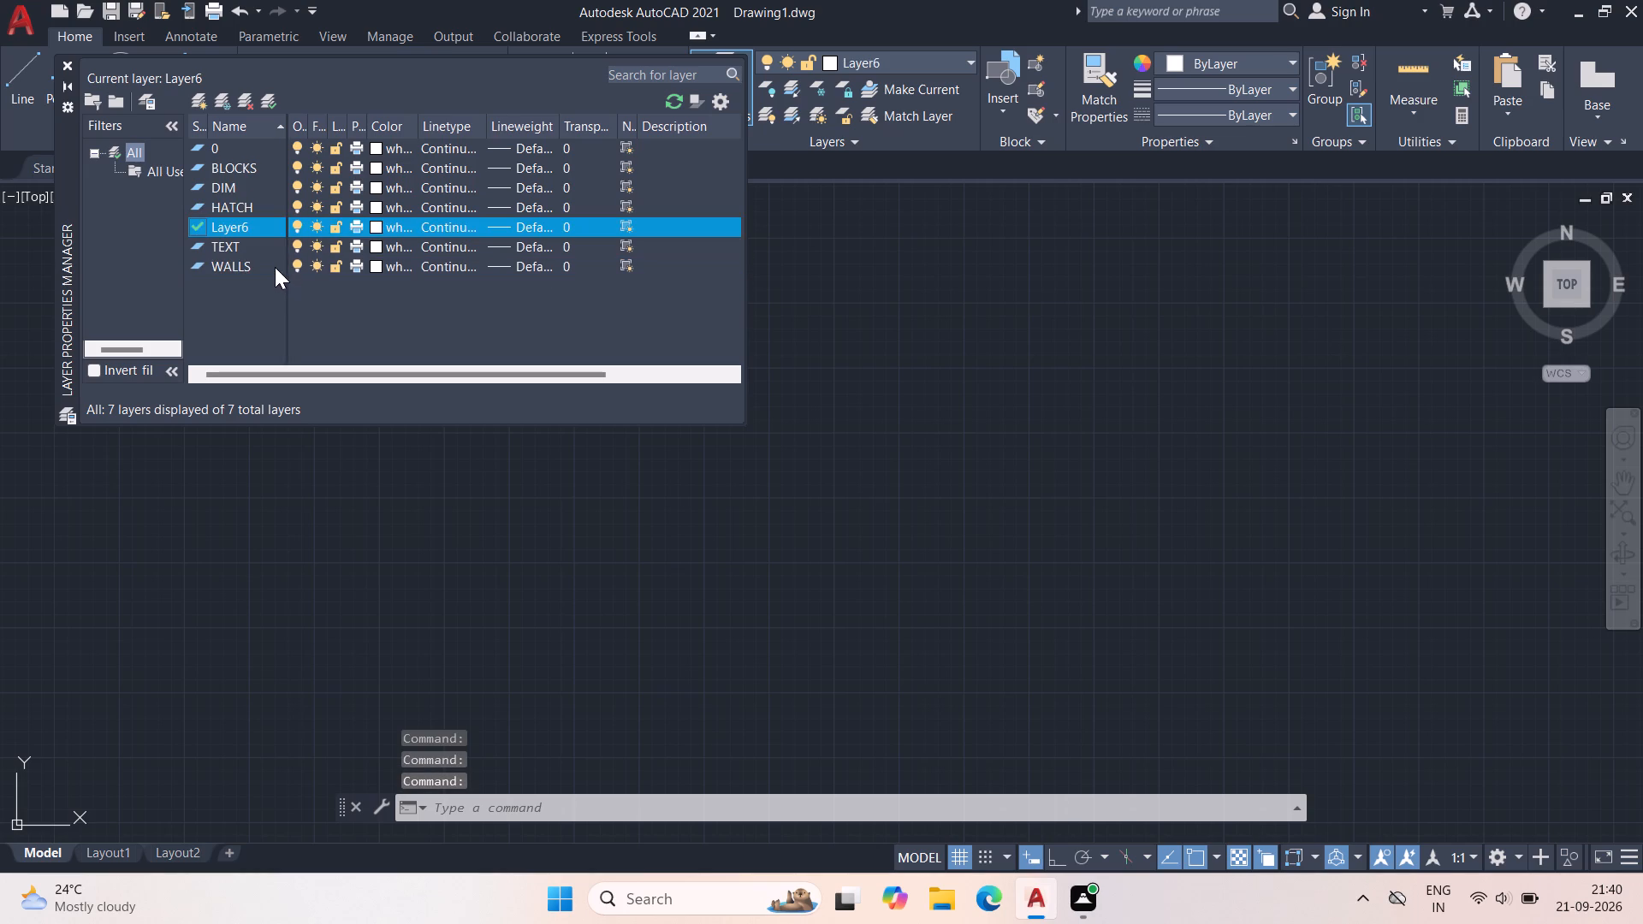
pyautogui.click(272, 267)
pyautogui.click(268, 222)
pyautogui.click(268, 222)
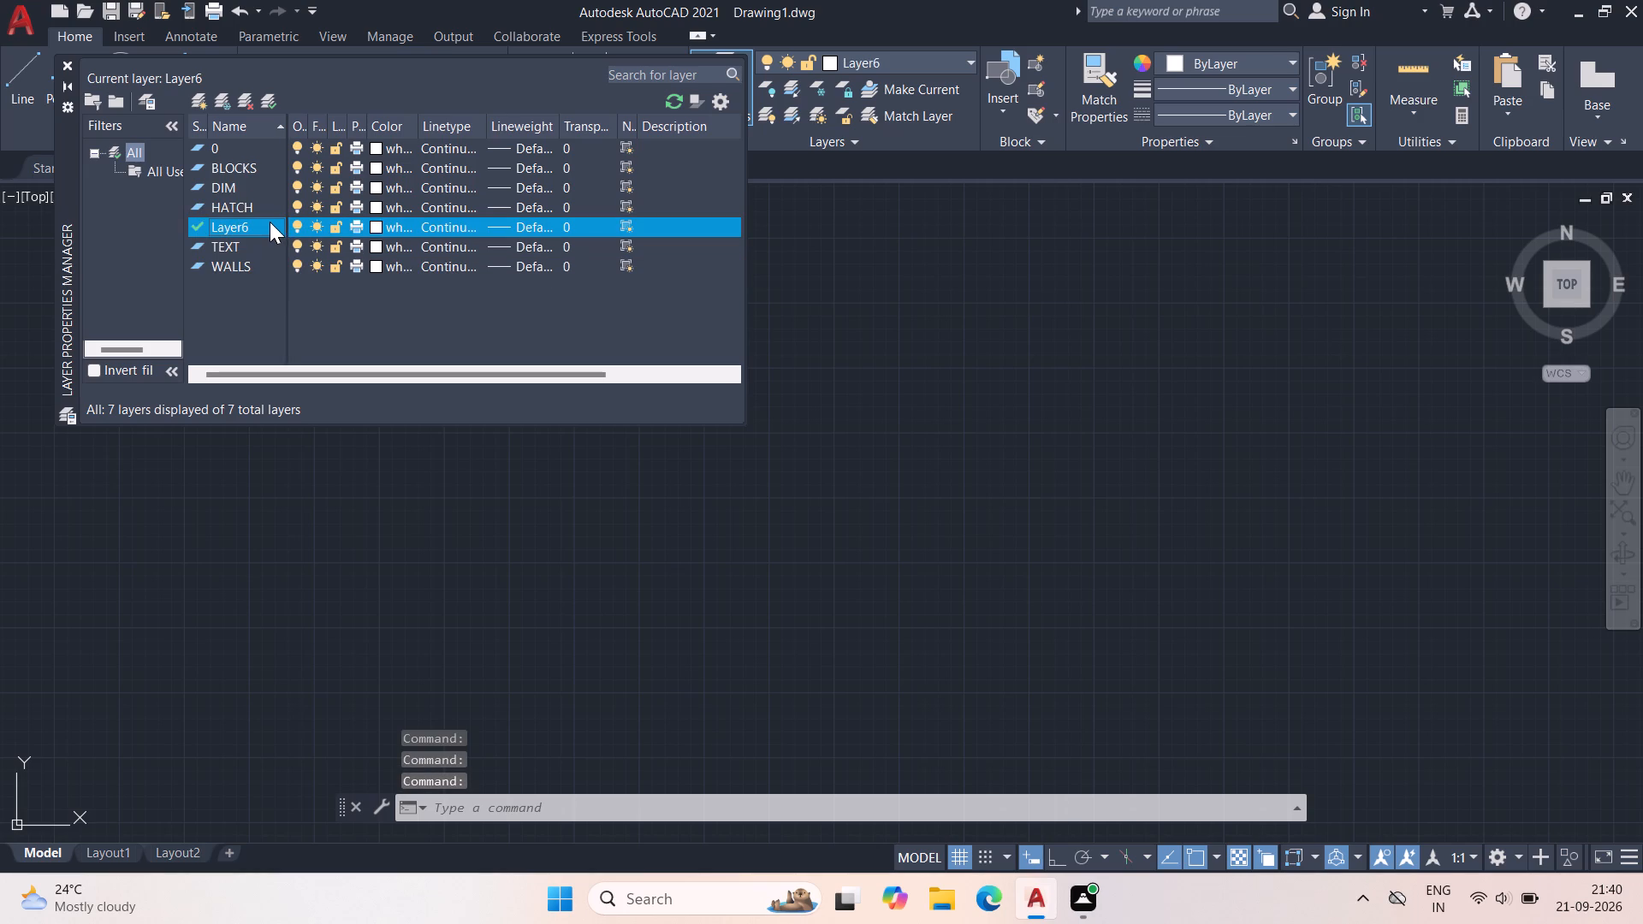
pyautogui.click(272, 223)
pyautogui.doubleClick(273, 223)
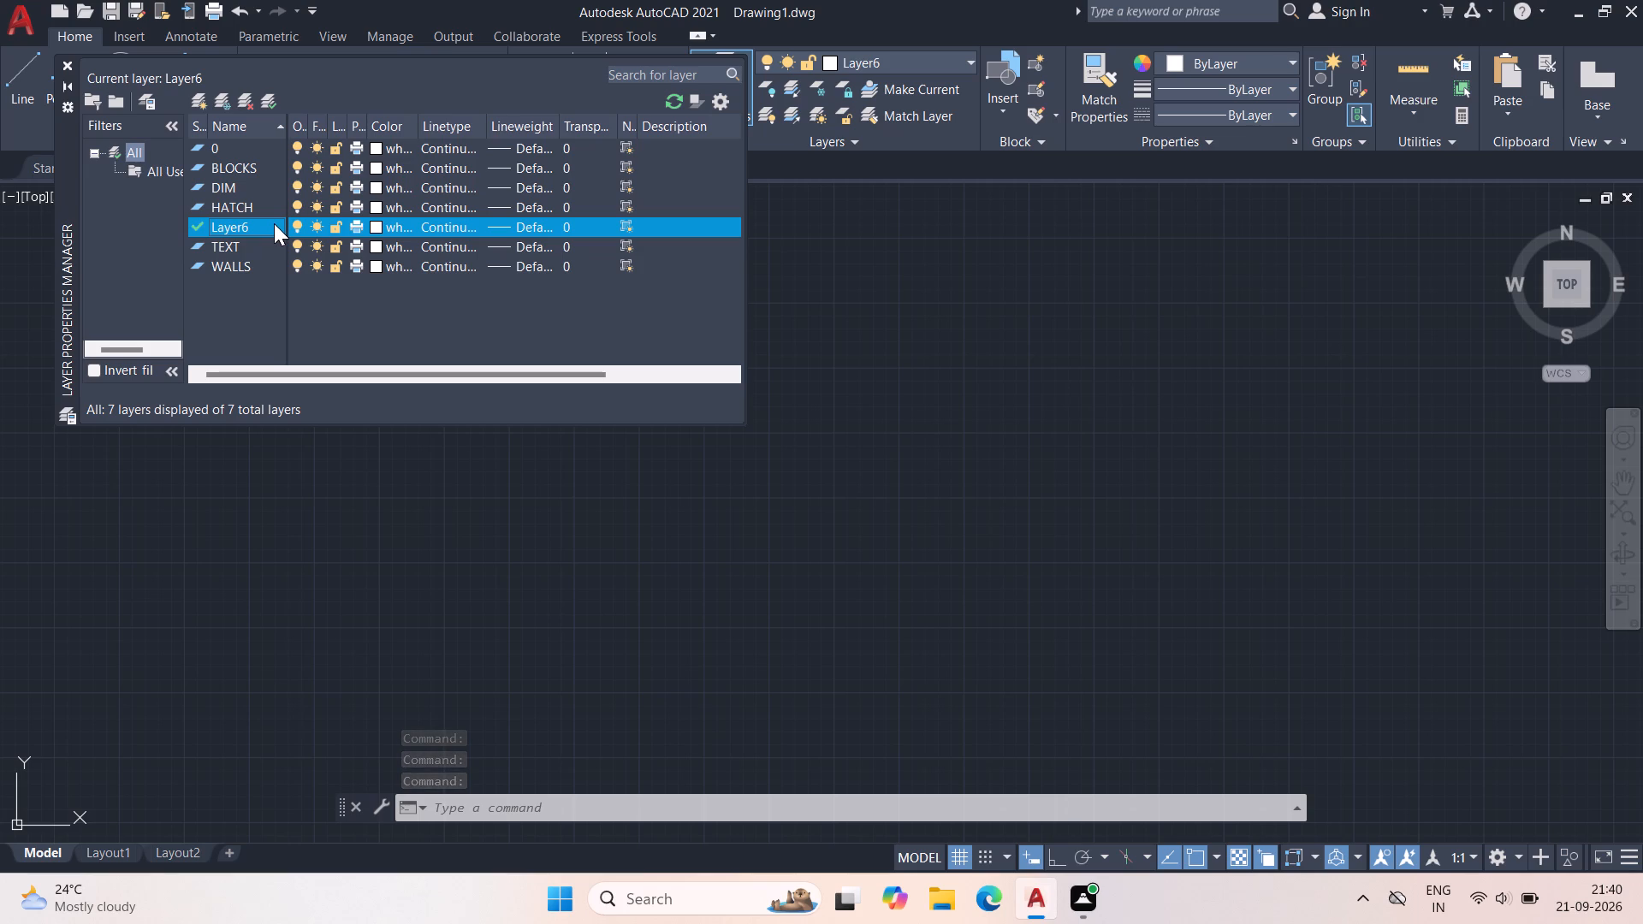
pyautogui.doubleClick(274, 223)
pyautogui.click(274, 223)
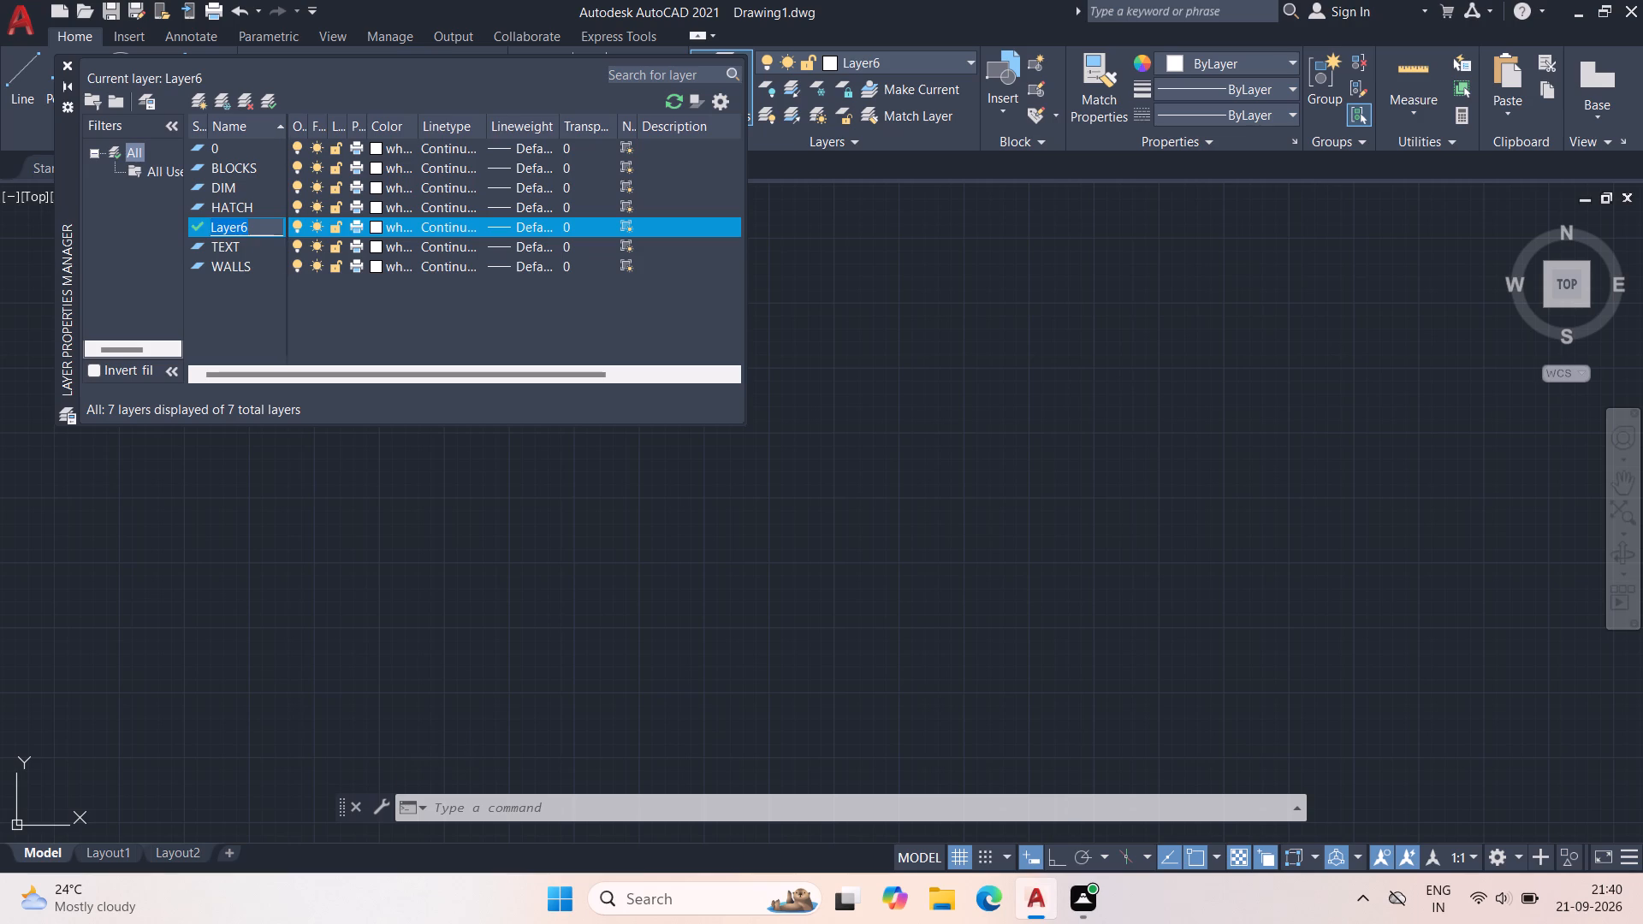
pyautogui.press('BackSpace')
pyautogui.write('DOORS')
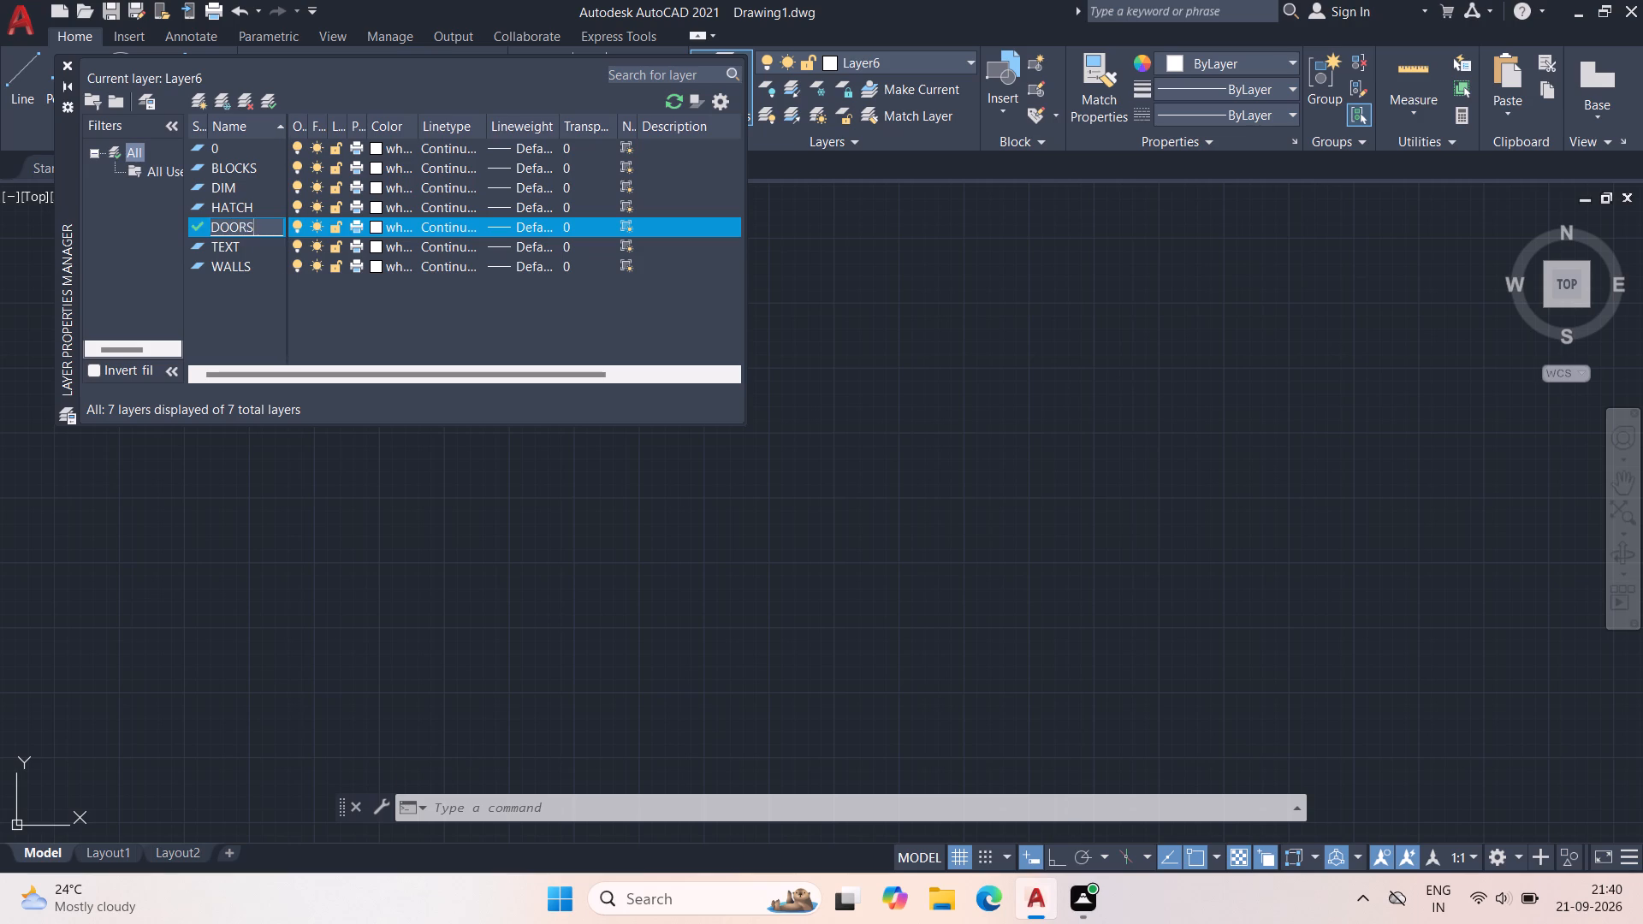
pyautogui.press('Return')
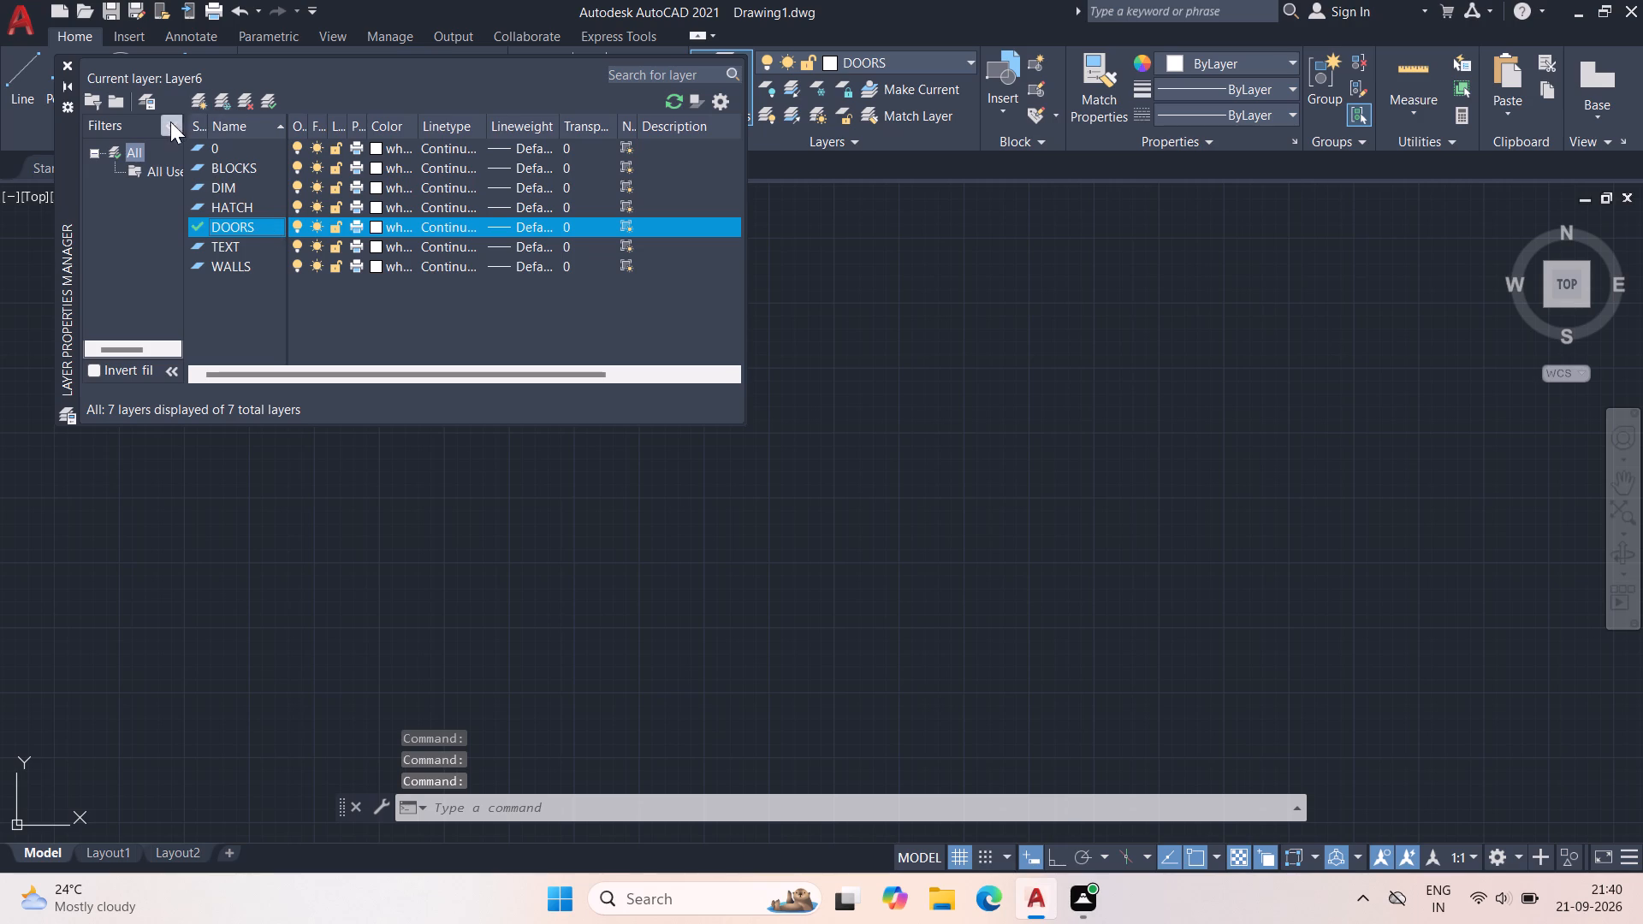
# Add another layer to the drawing and name it WINDOWS.
pyautogui.click(196, 104)
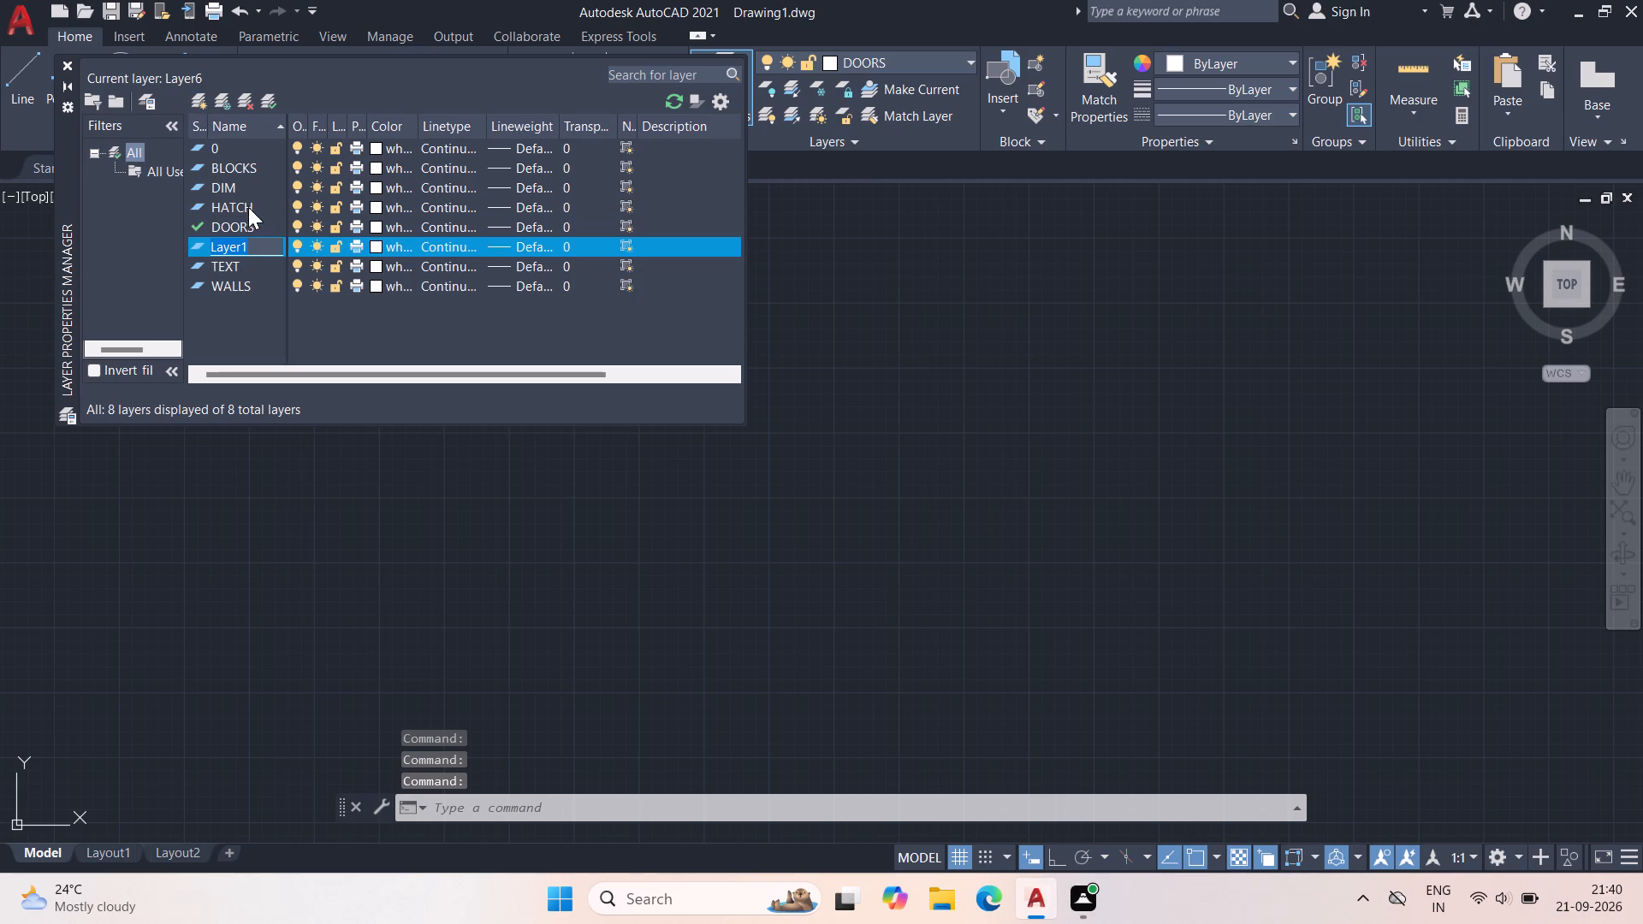
pyautogui.press('BackSpace')
pyautogui.write('WINDO')
pyautogui.write('WS')
pyautogui.press('Return')
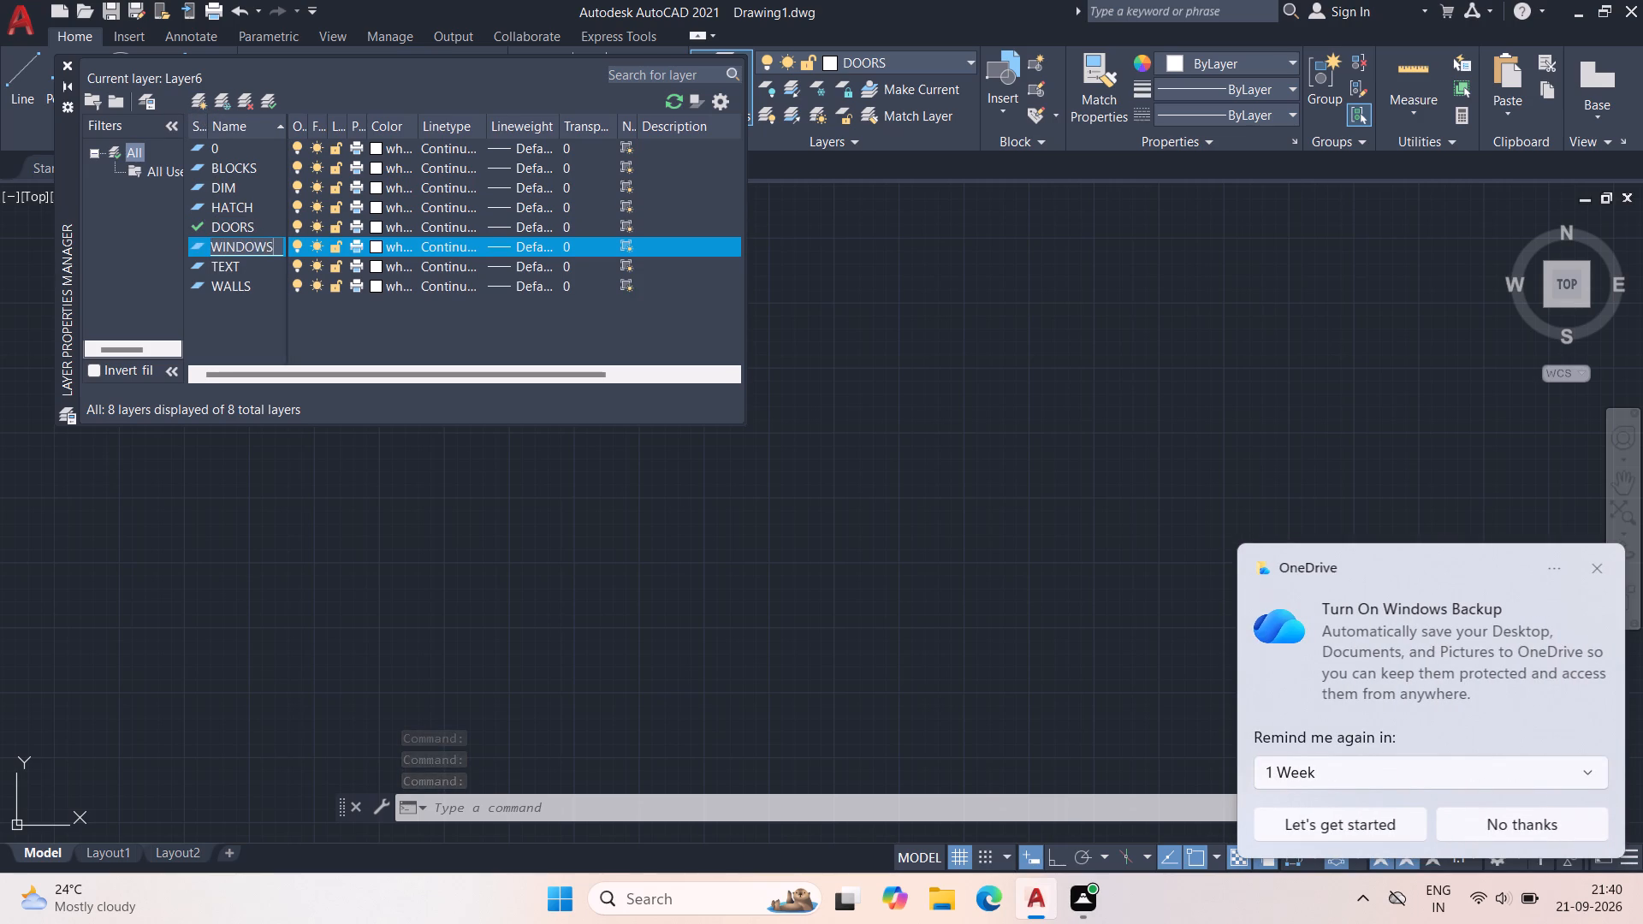
# Add one more layer to the drawing and name it VENTILATORS.
pyautogui.click(199, 105)
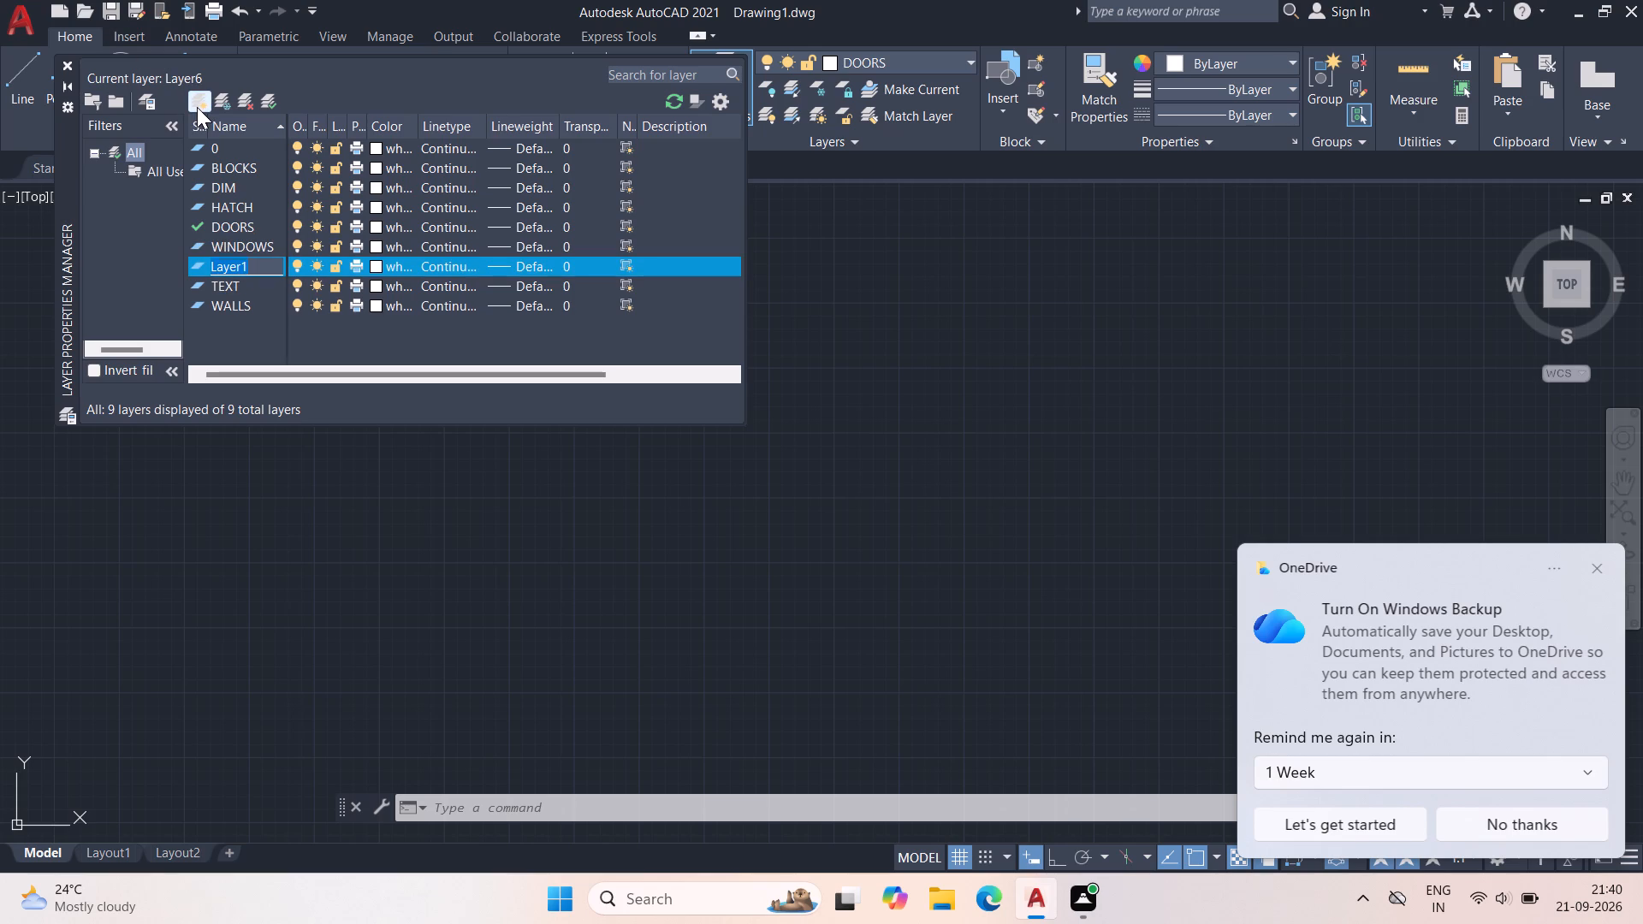
pyautogui.press('BackSpace')
pyautogui.write('VENT')
pyautogui.press('i')
pyautogui.write('LATORS')
pyautogui.press('Return')
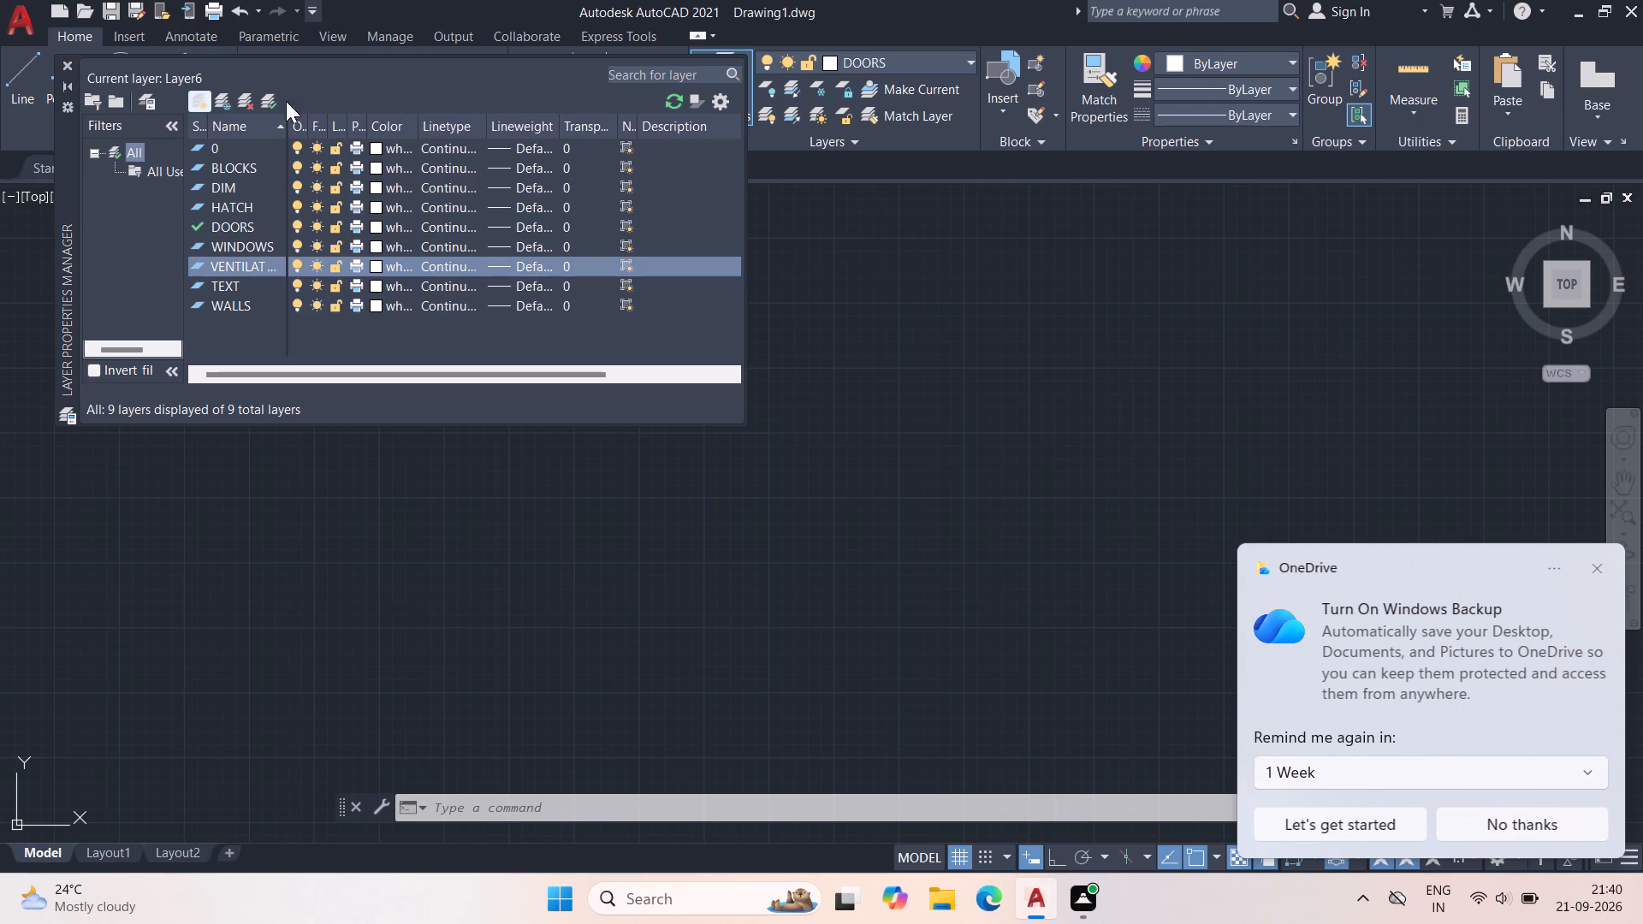
# Make the WALLS layer the current layer.
pyautogui.doubleClick(240, 306)
pyautogui.doubleClick(240, 309)
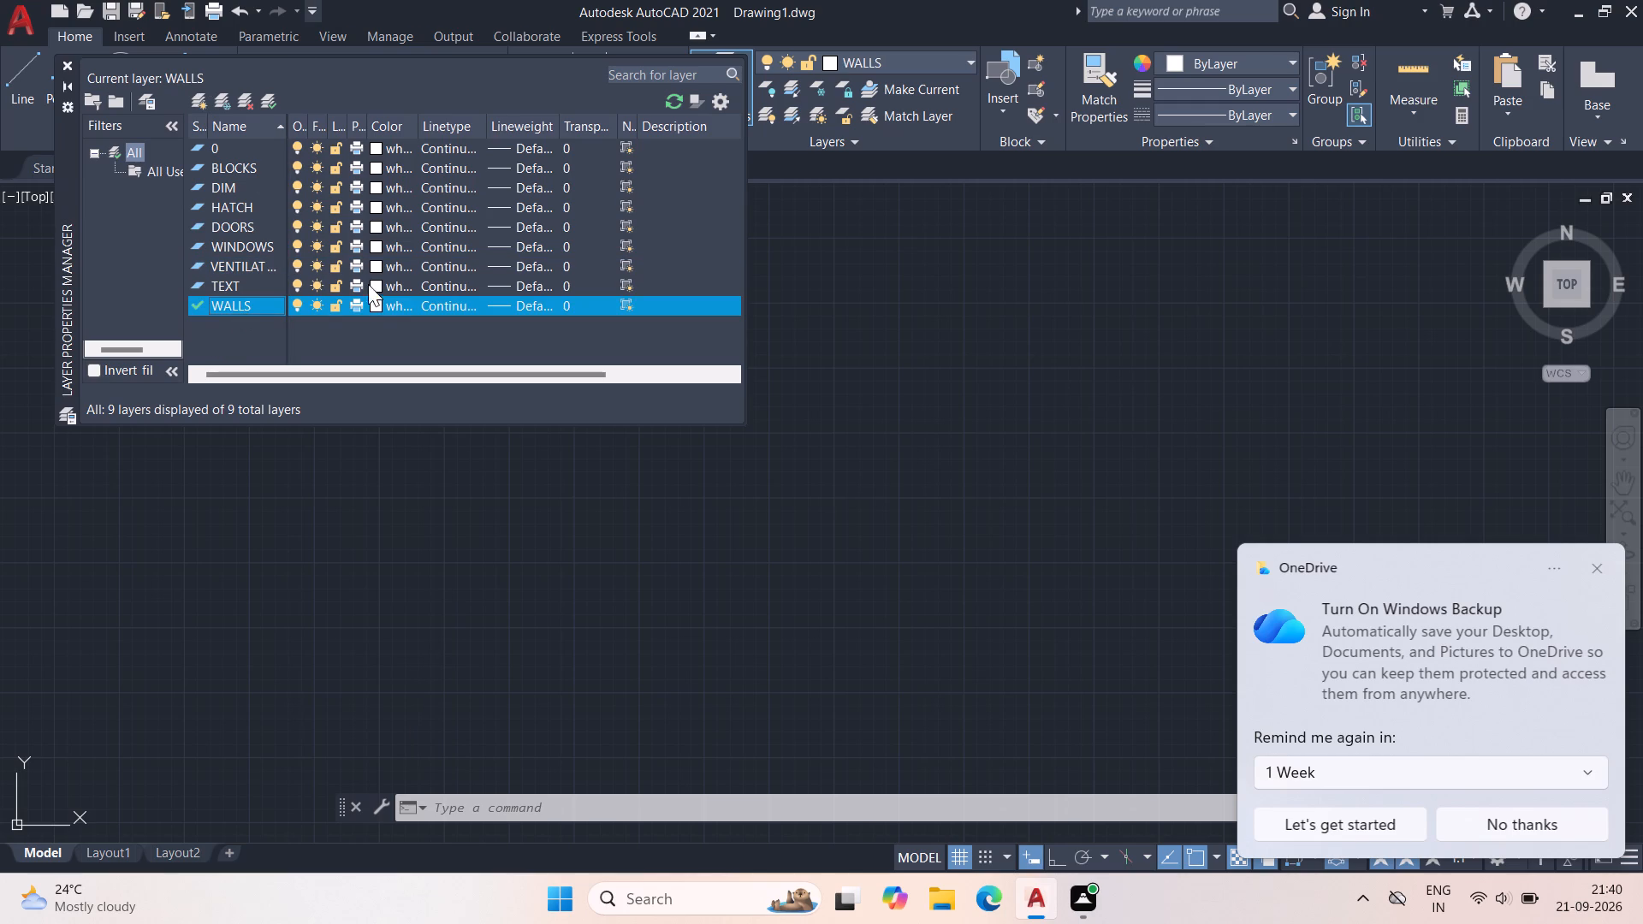
# Set the WALLS layer's colour to magenta and close the layer properties manager.
pyautogui.click(377, 298)
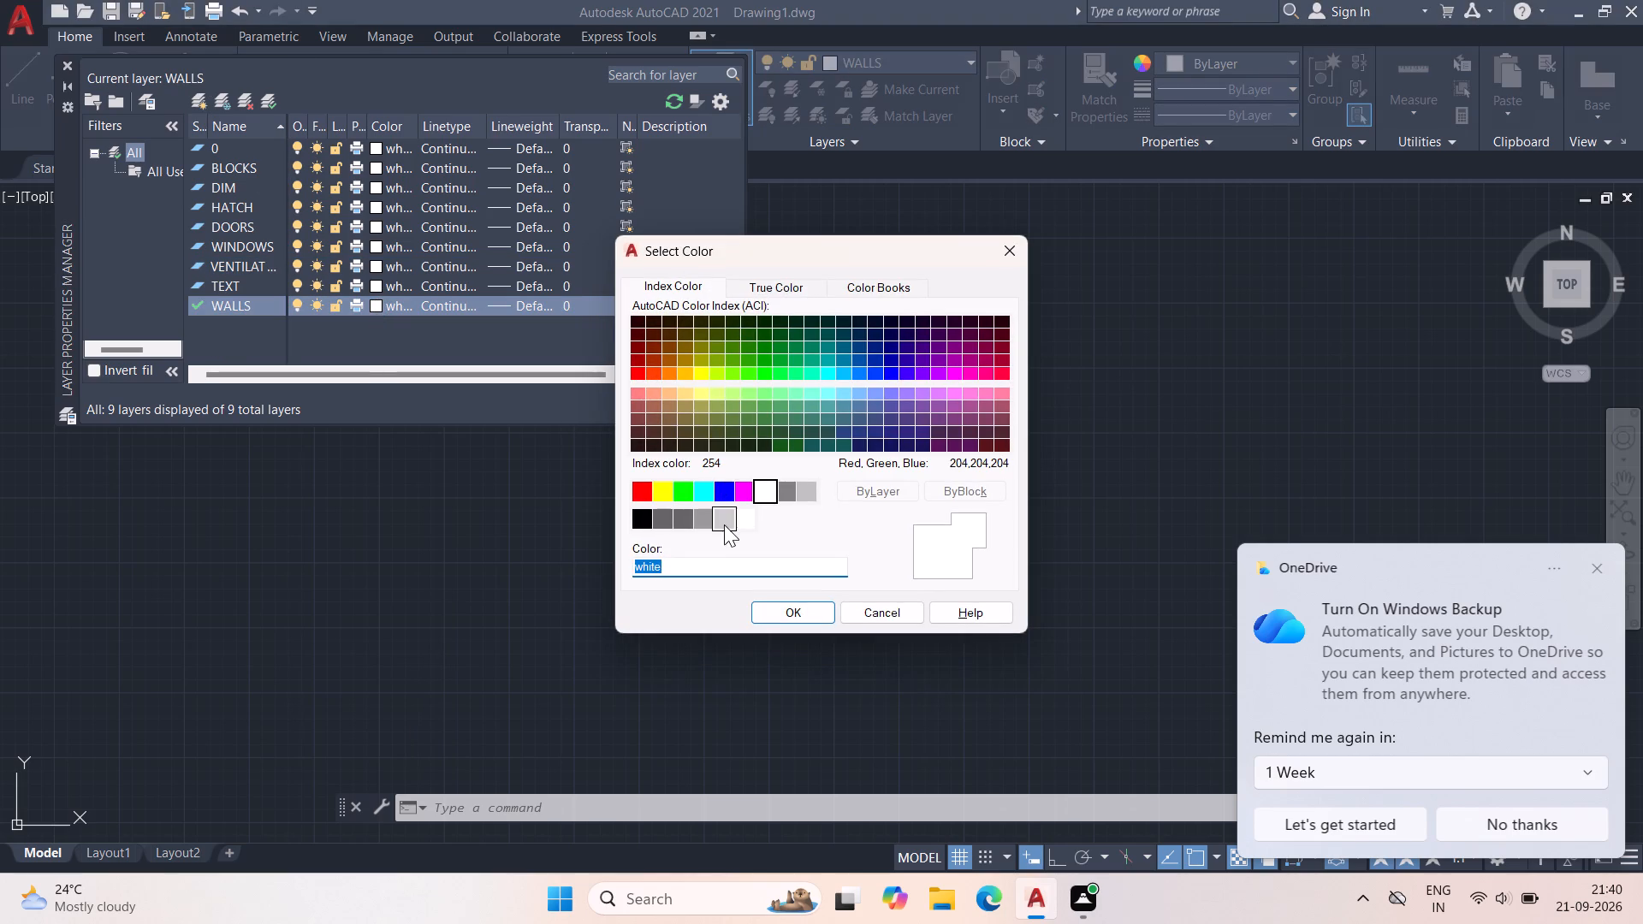
pyautogui.click(745, 487)
pyautogui.click(793, 606)
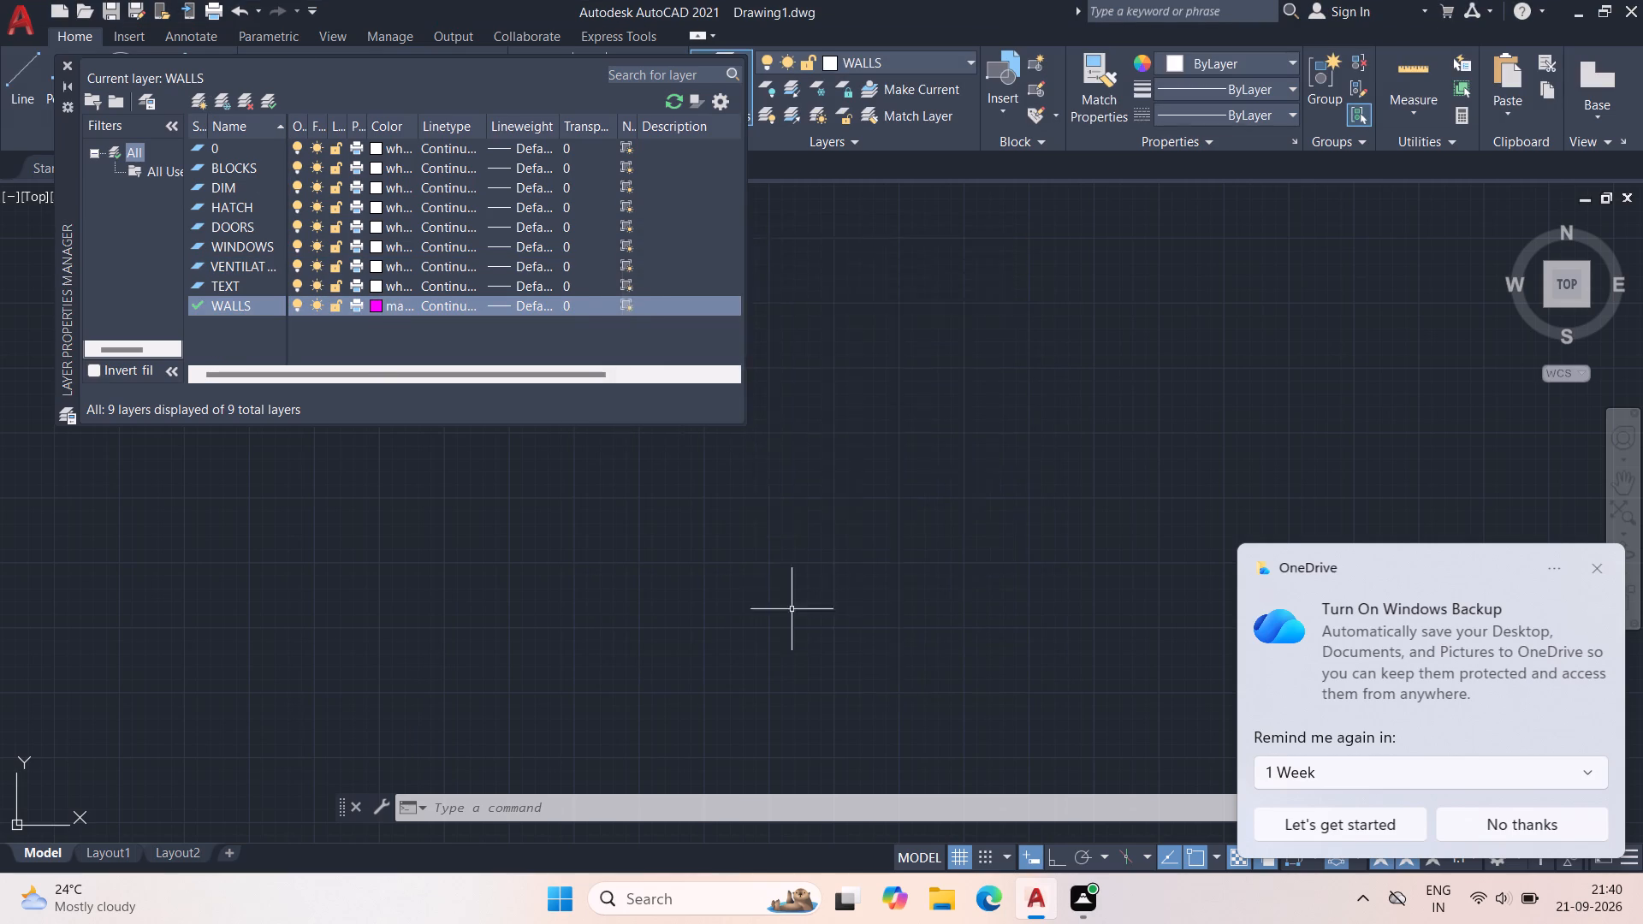
pyautogui.click(65, 63)
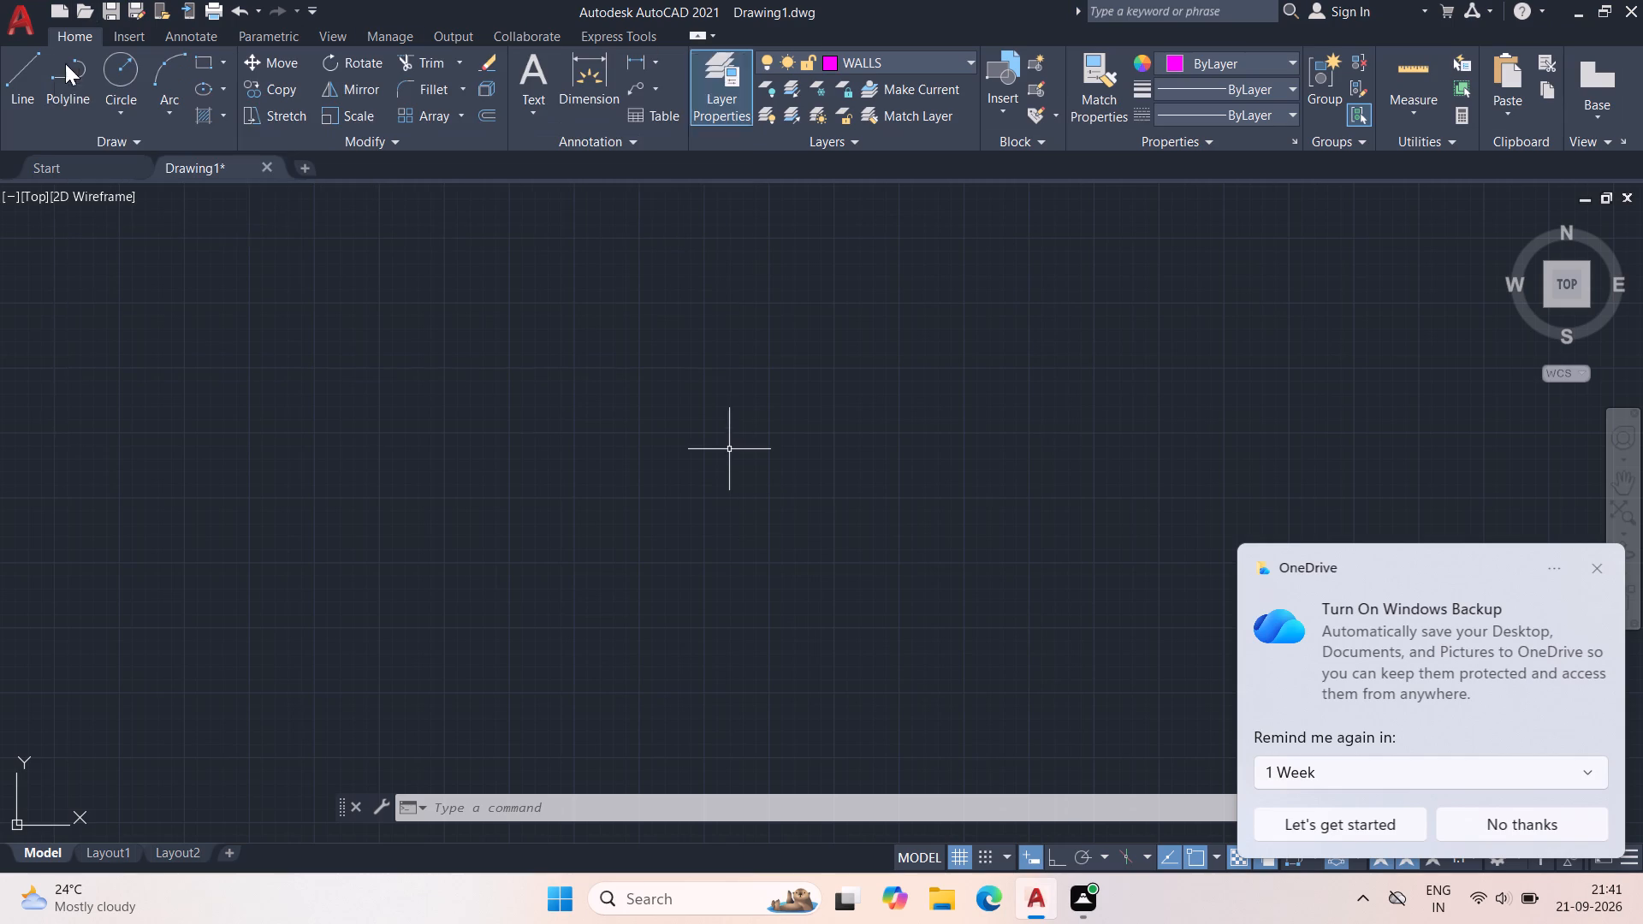
# Dismiss the OneDrive backup notification.
pyautogui.click(1595, 561)
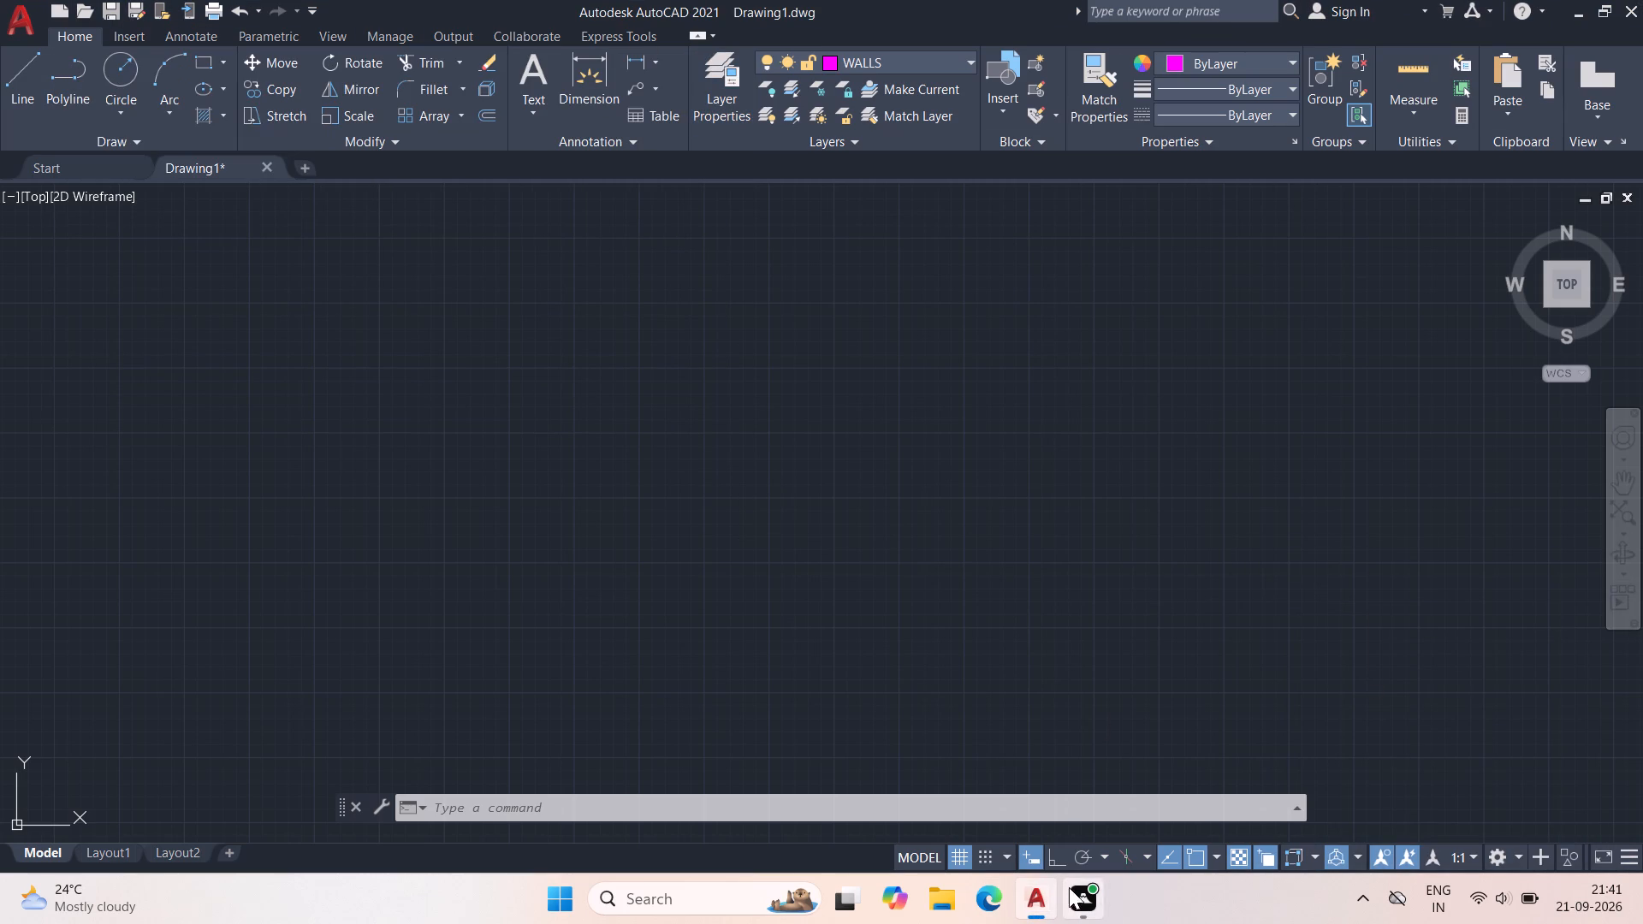
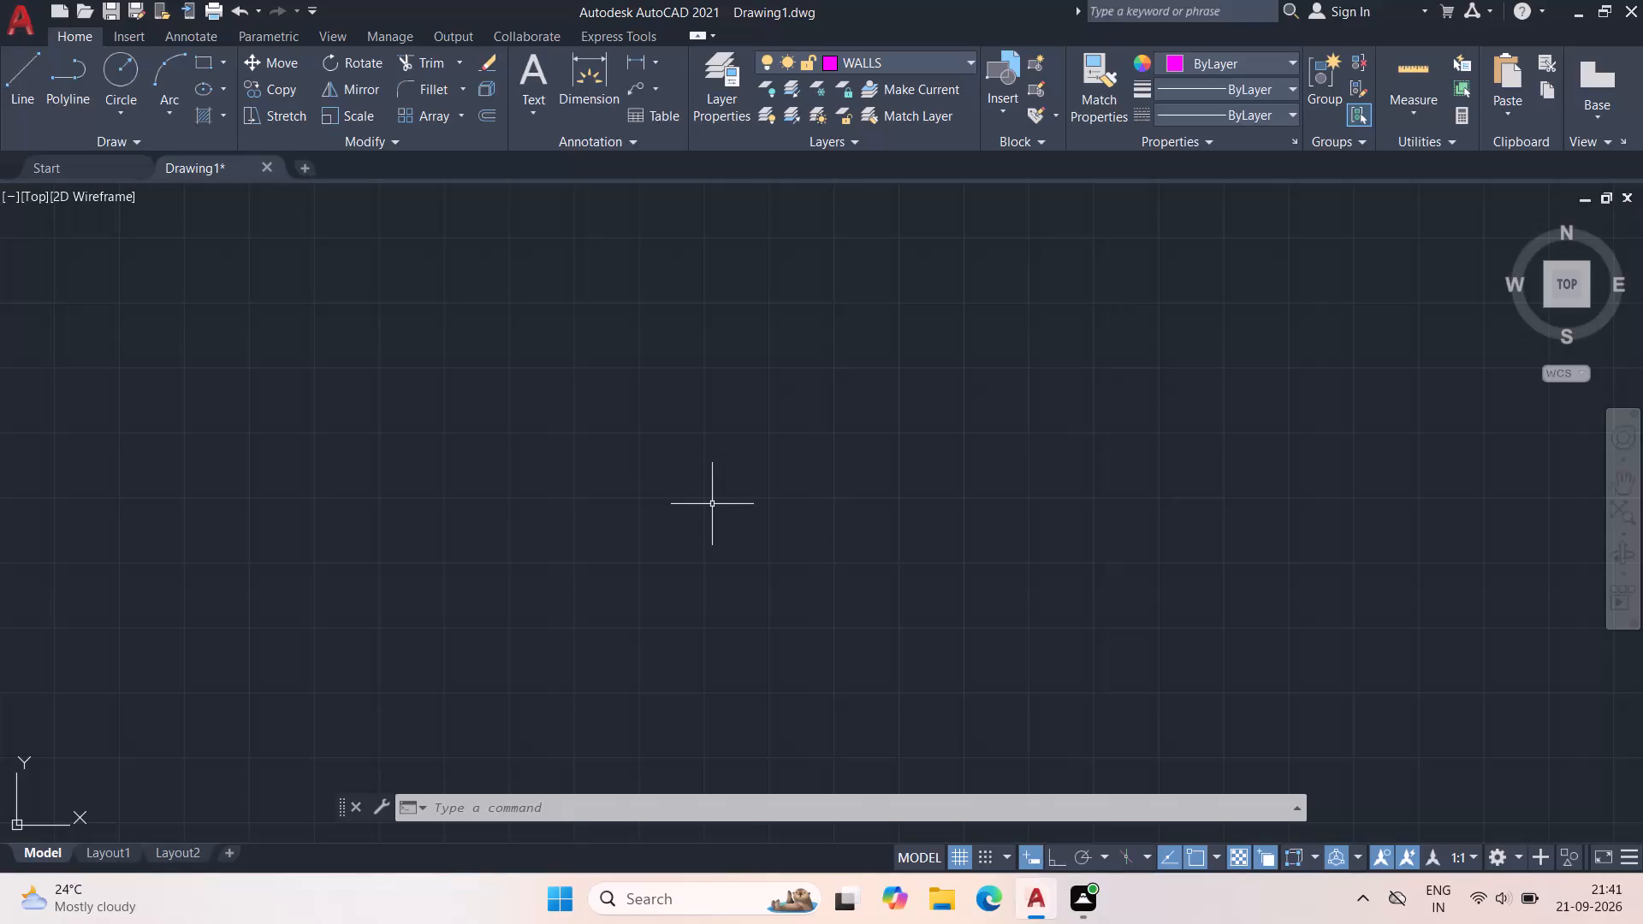
# Turn on Ortho mode during a trial line, and abandon the line.
pyautogui.write('L')
pyautogui.press('space')
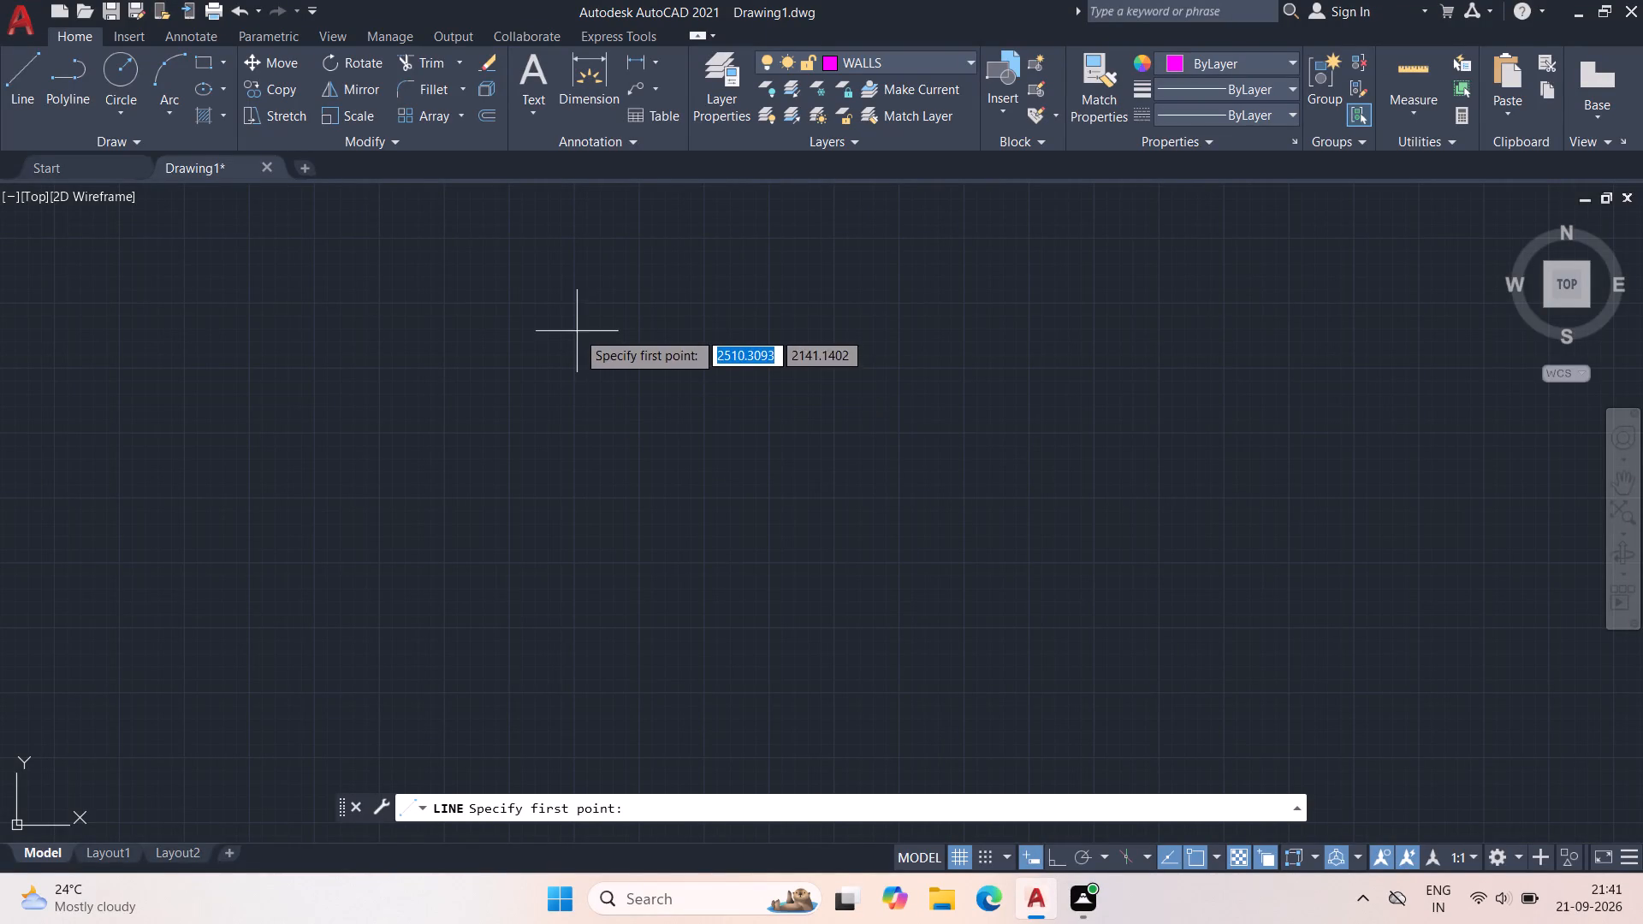
pyautogui.click(577, 329)
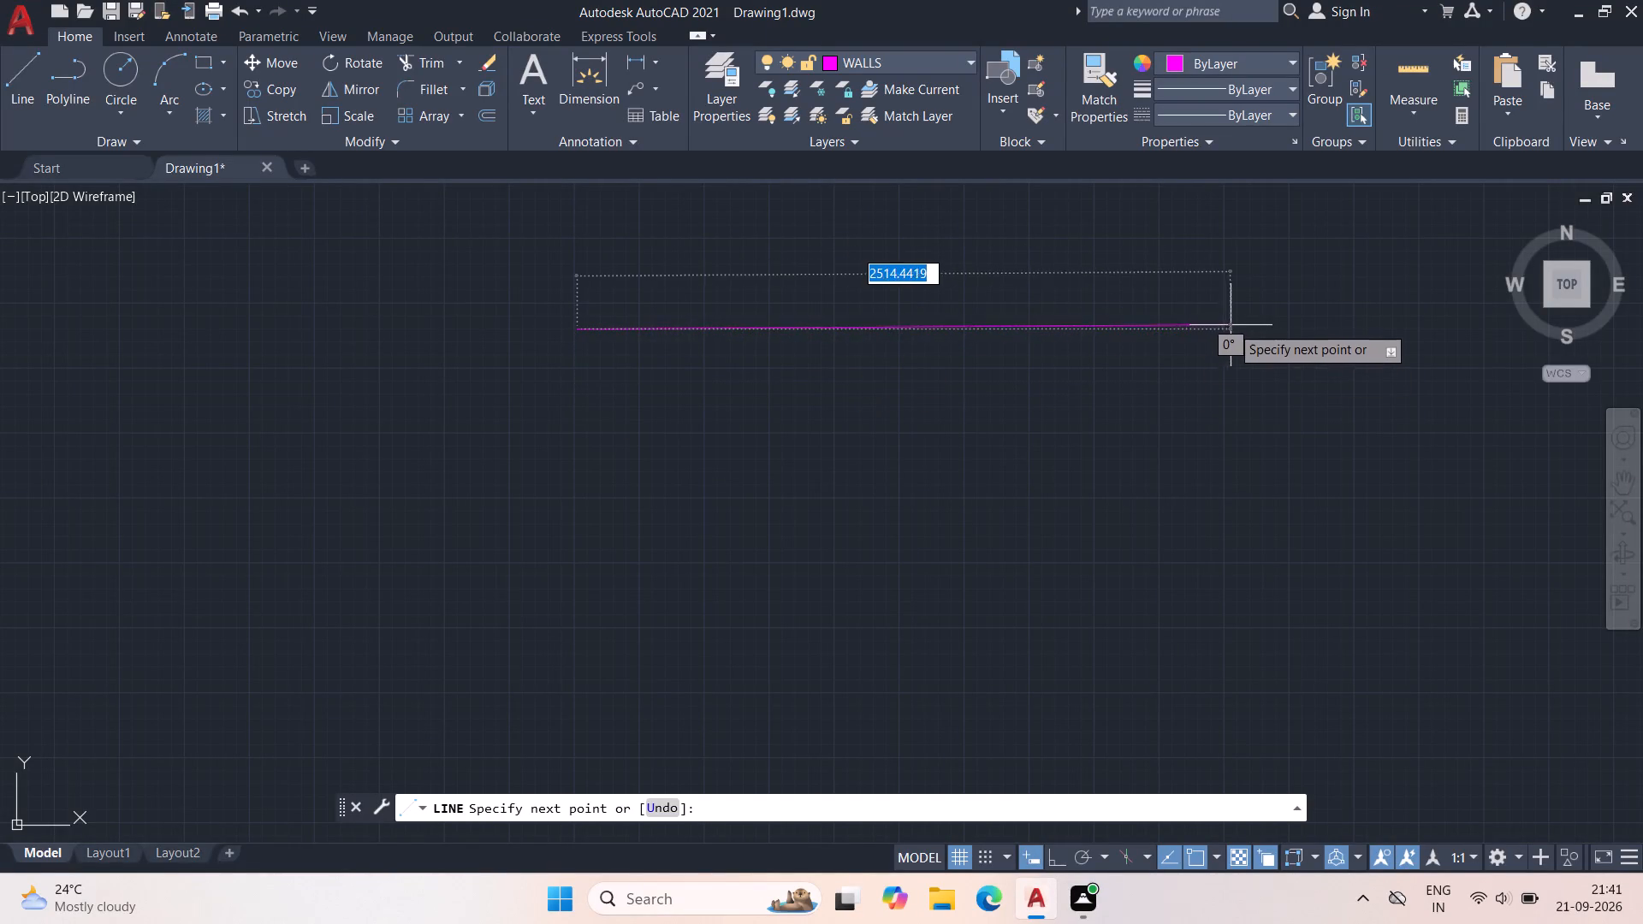
pyautogui.click(1057, 866)
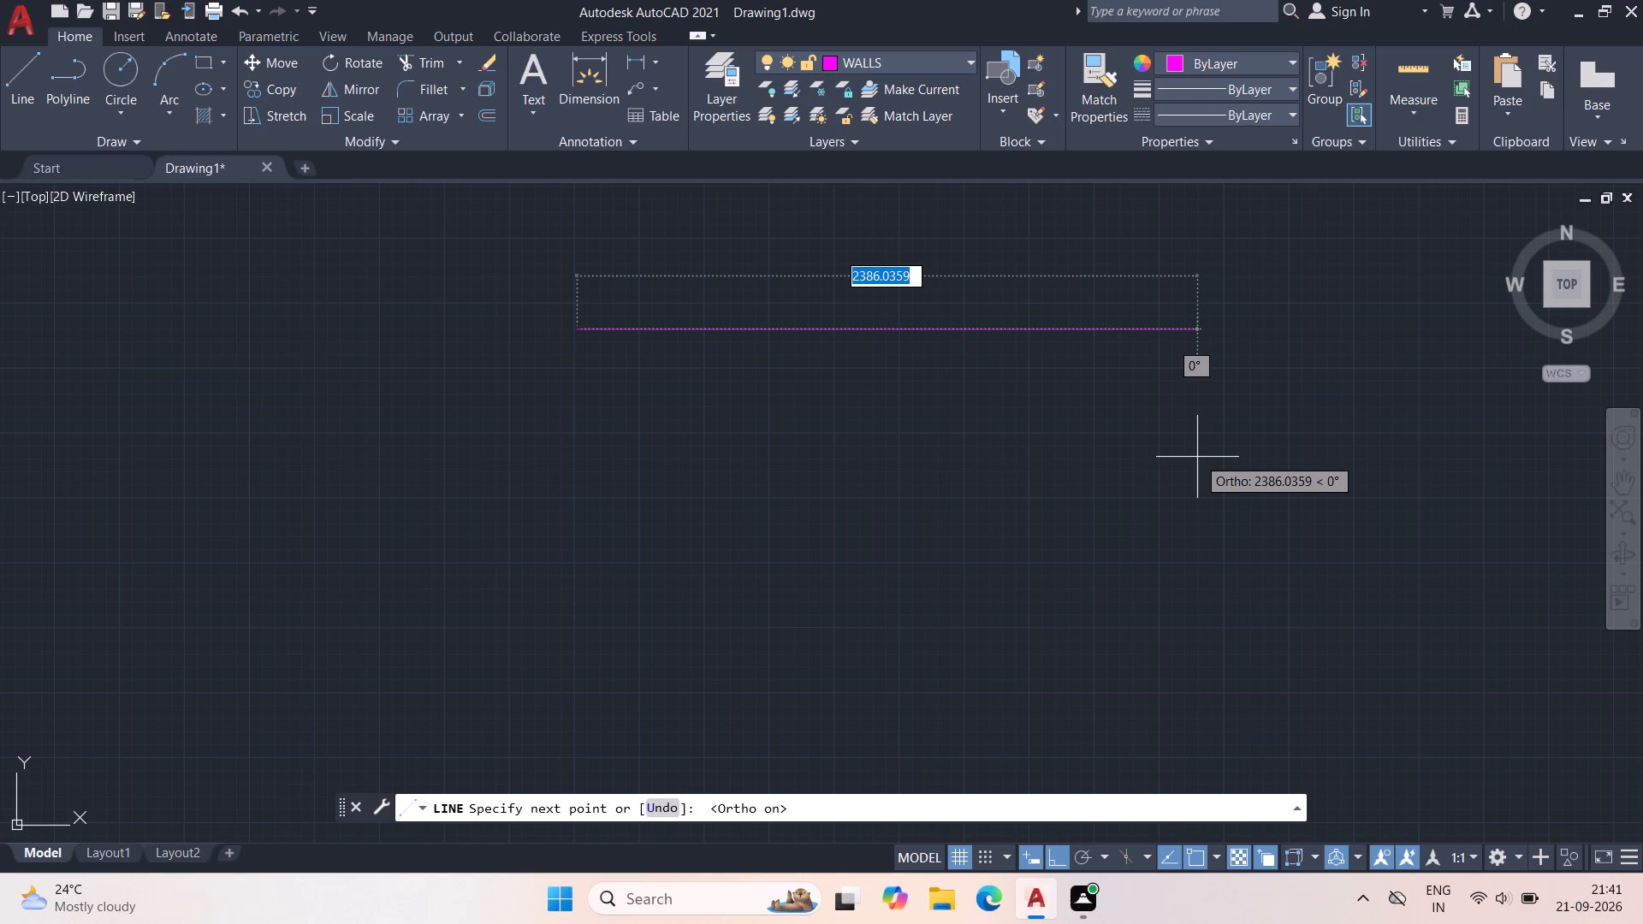
pyautogui.press('Escape')
# Configure the drawing units to Architectural length with 0'-0 1/4" precision and an insertion scale in inches.
pyautogui.write('UN')
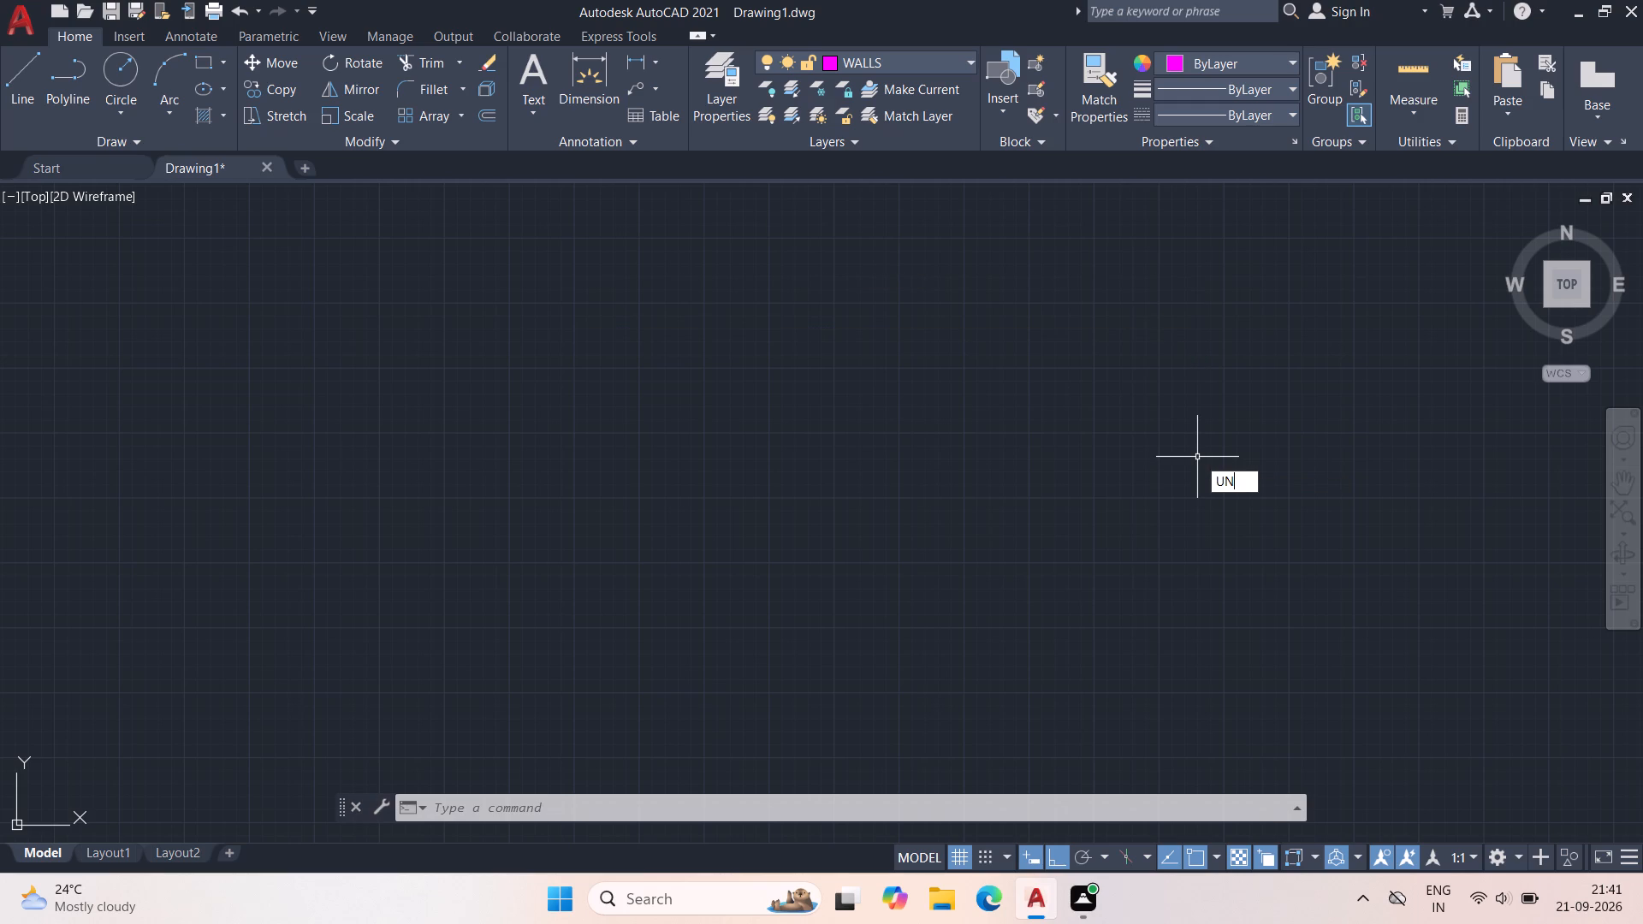
pyautogui.press('space')
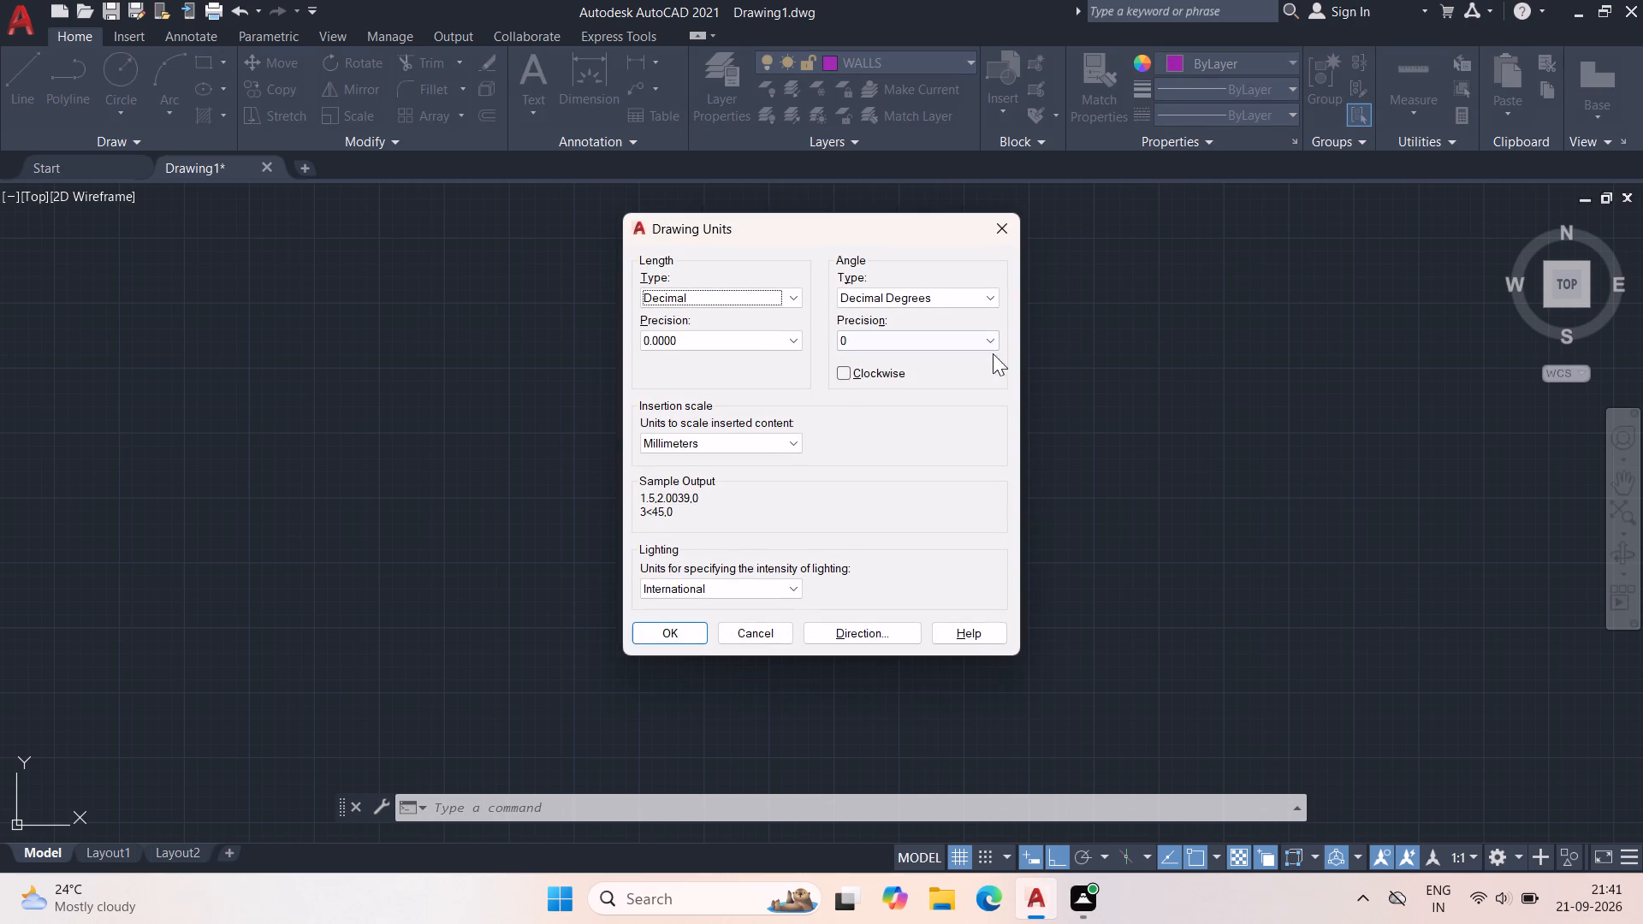
pyautogui.click(786, 297)
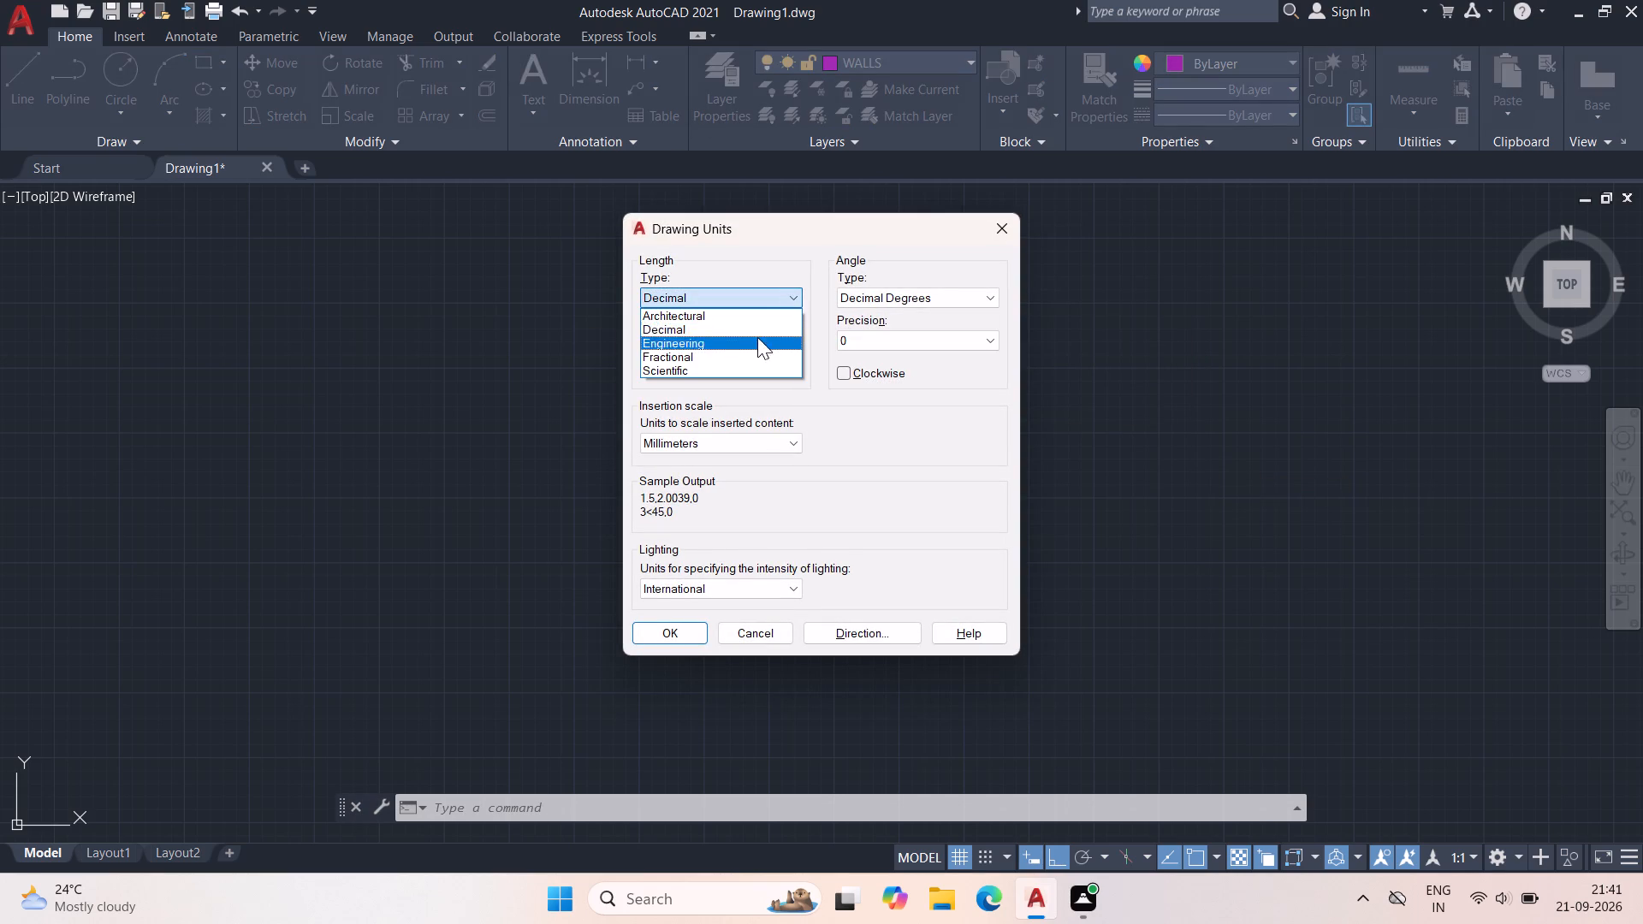
pyautogui.click(763, 321)
pyautogui.click(772, 337)
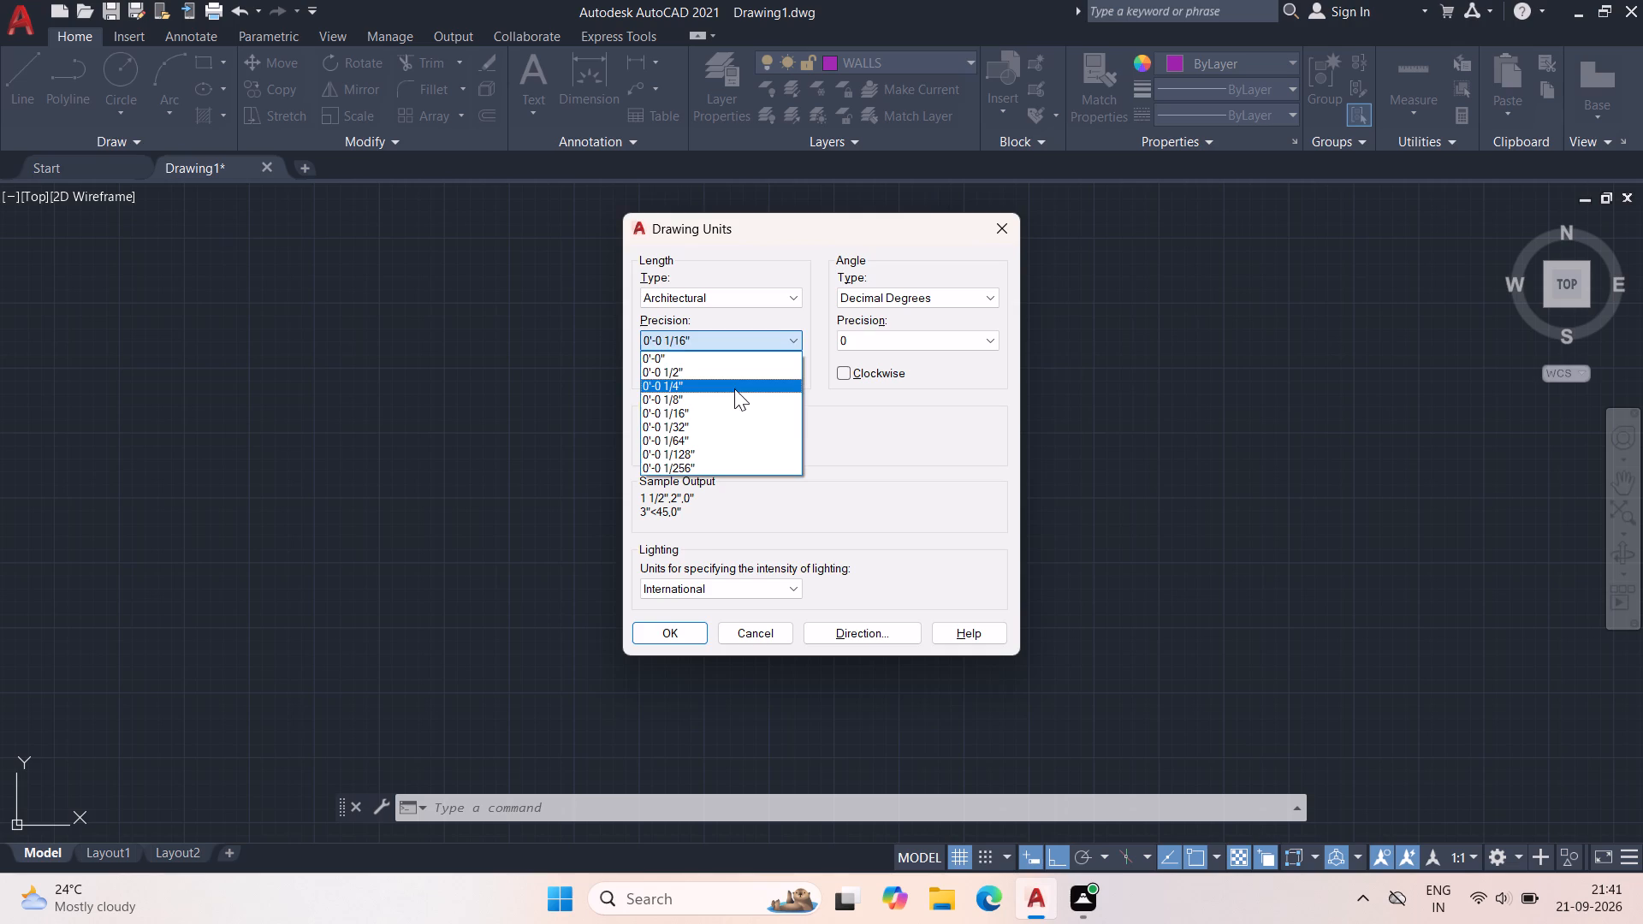
pyautogui.click(734, 388)
pyautogui.click(736, 447)
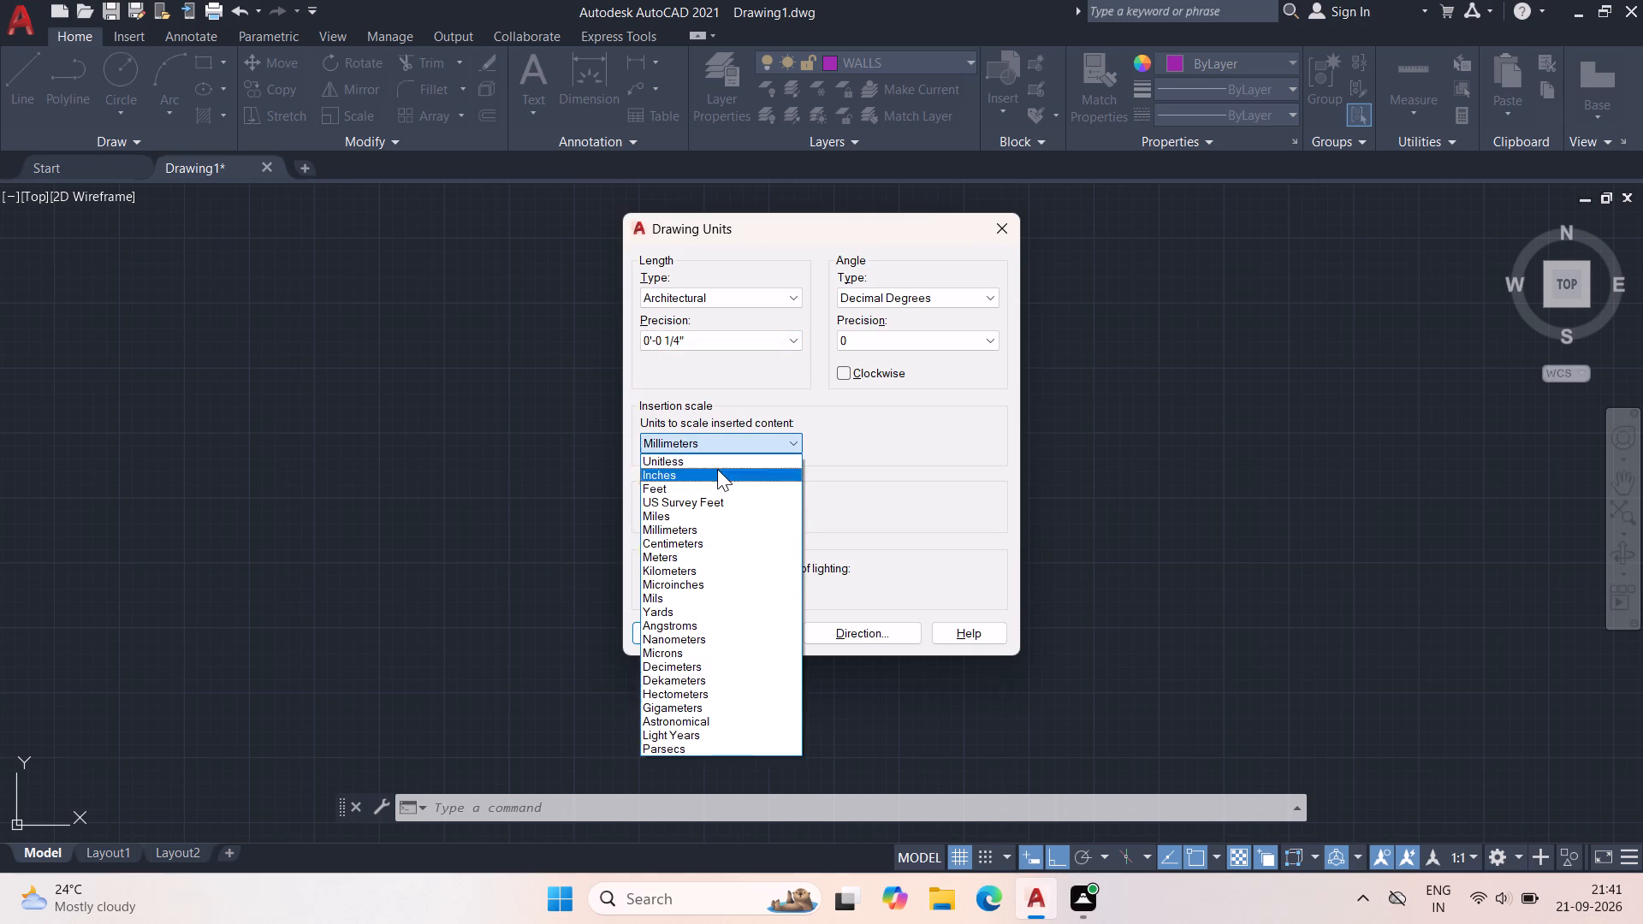
pyautogui.click(721, 466)
pyautogui.click(984, 287)
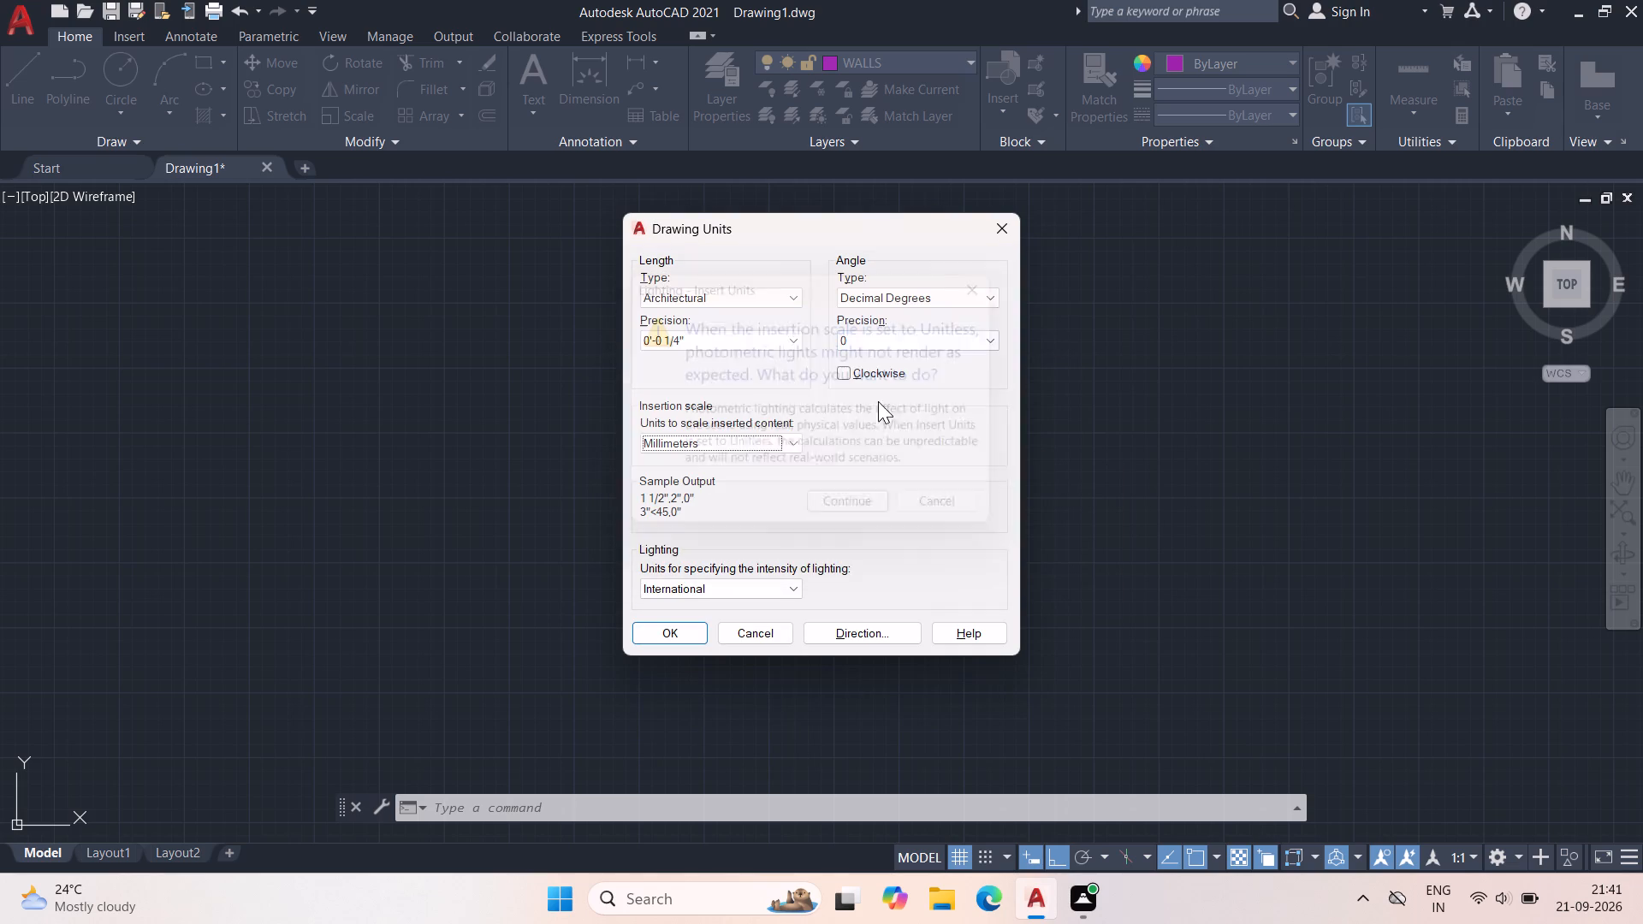
pyautogui.click(763, 441)
pyautogui.click(746, 474)
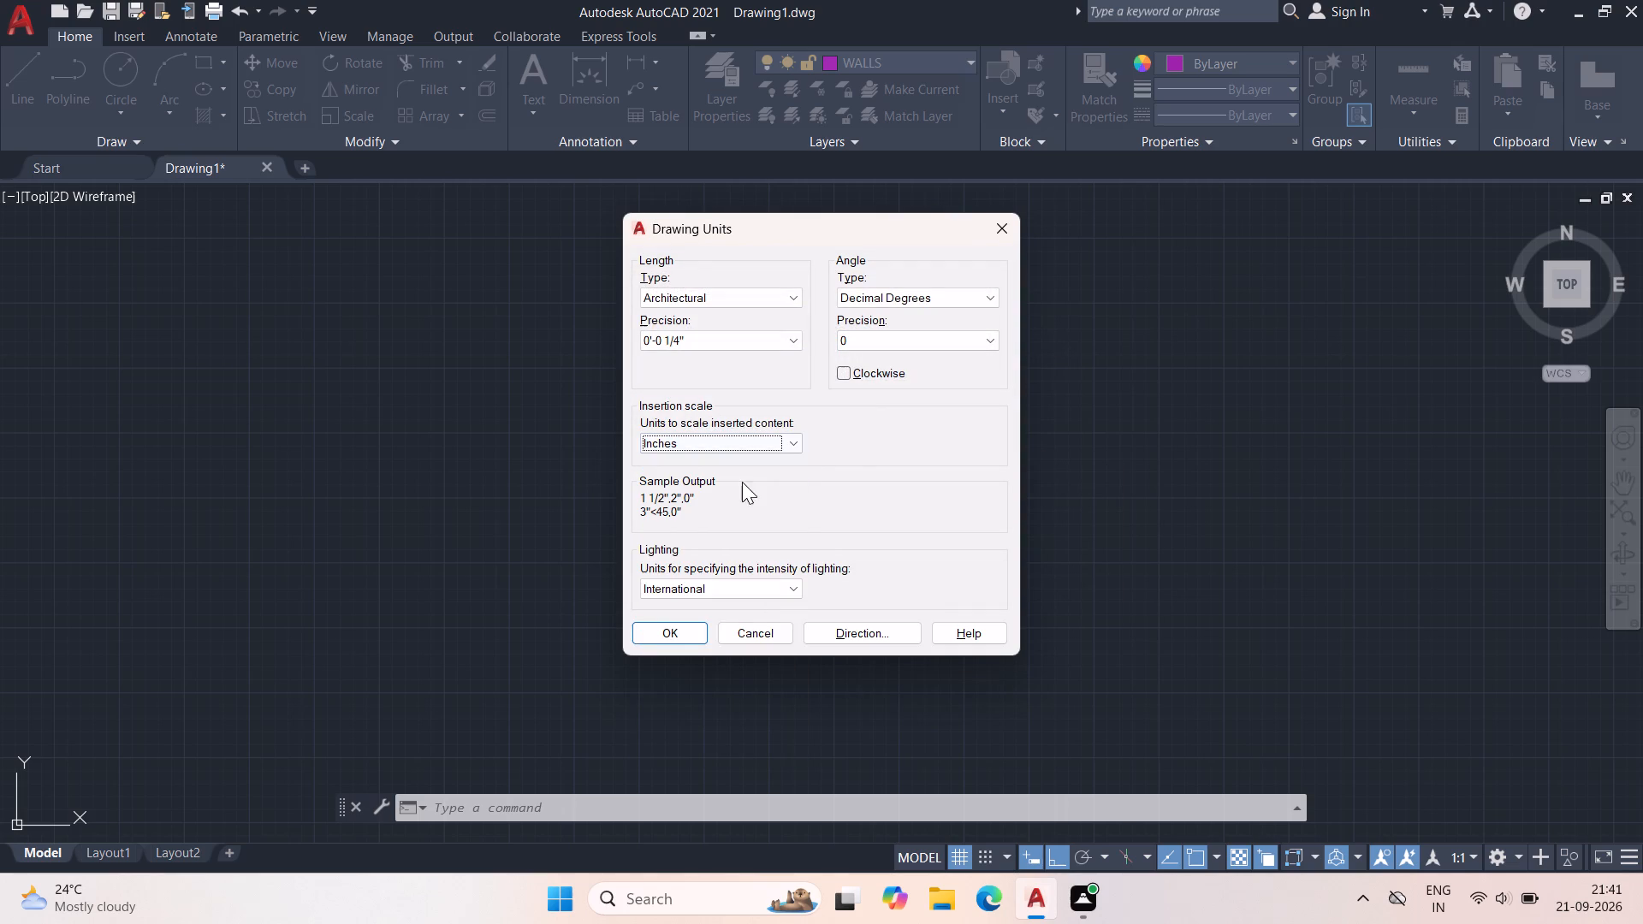
pyautogui.click(678, 637)
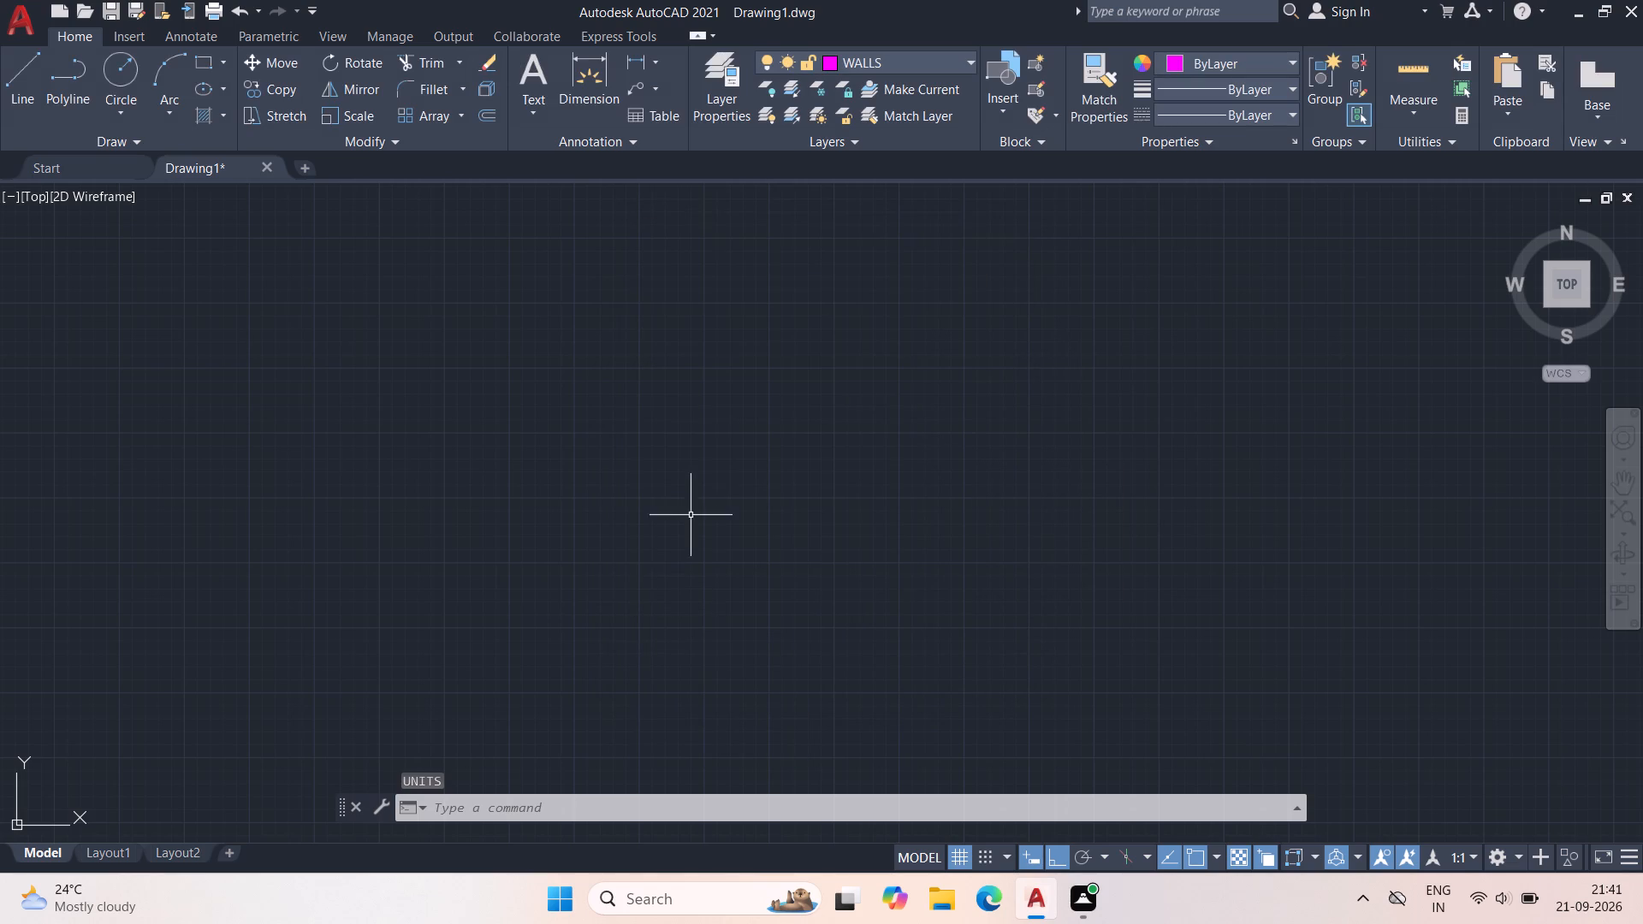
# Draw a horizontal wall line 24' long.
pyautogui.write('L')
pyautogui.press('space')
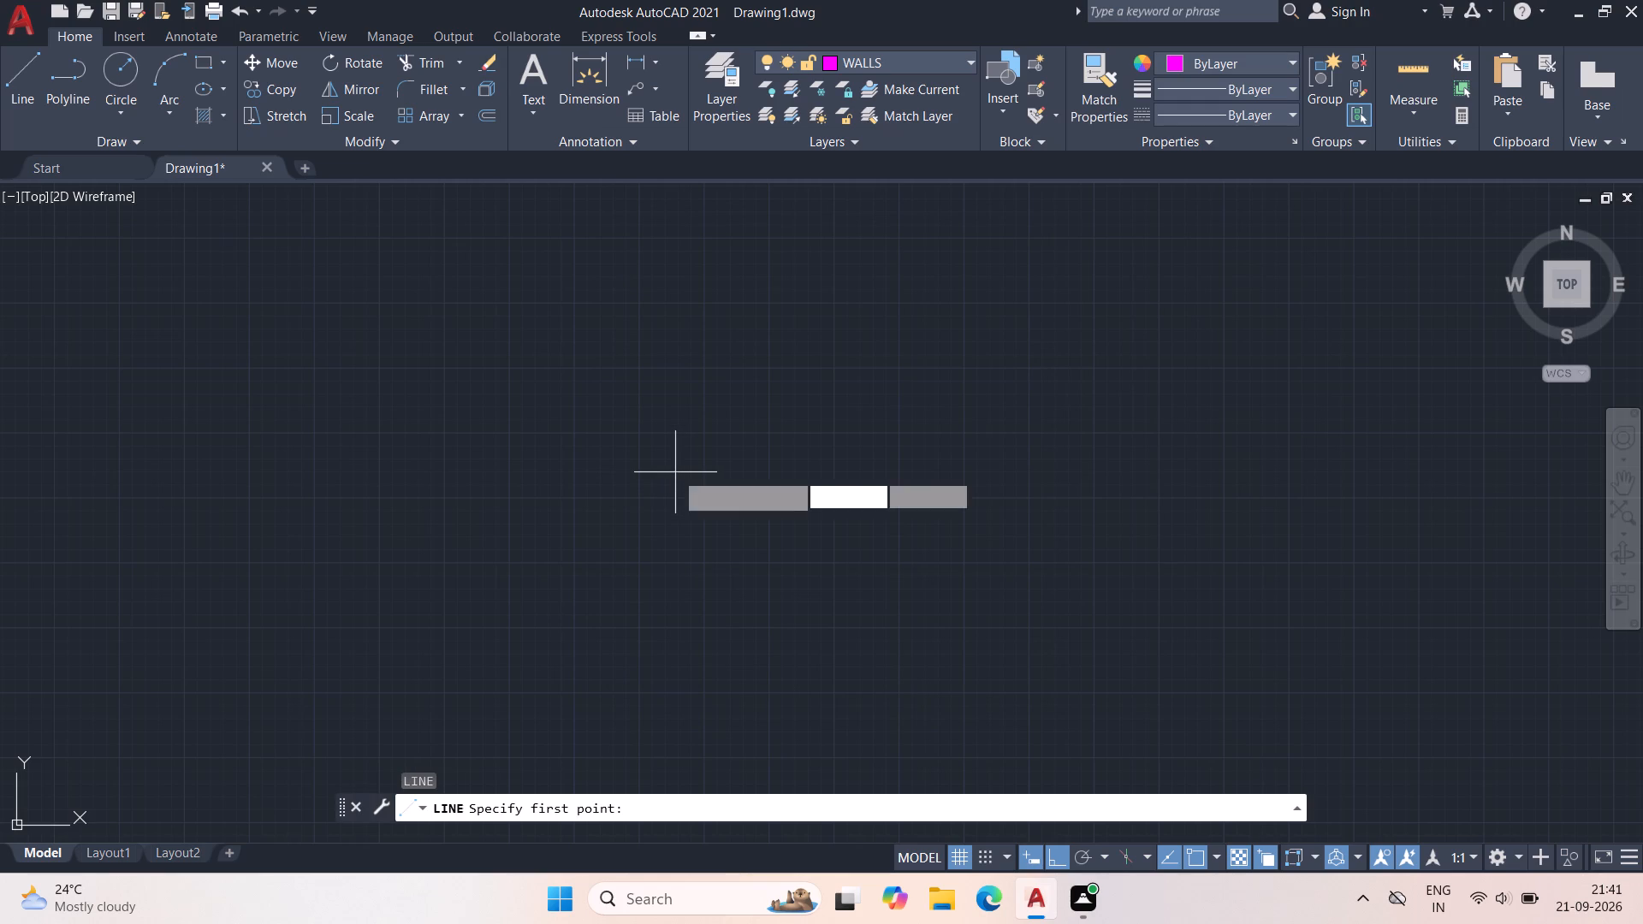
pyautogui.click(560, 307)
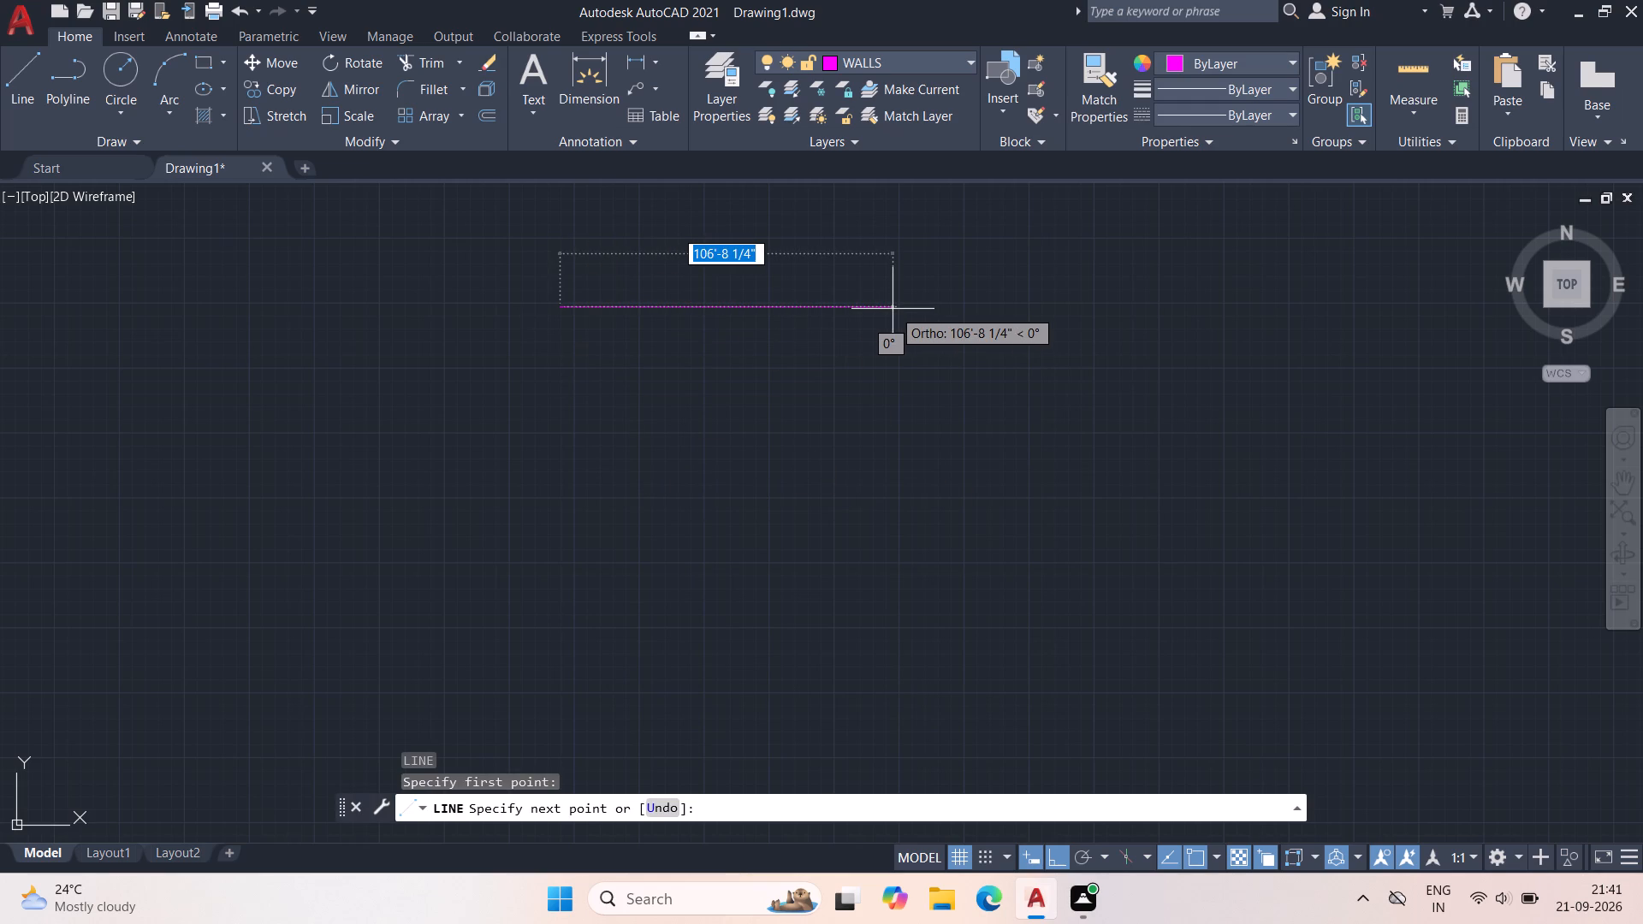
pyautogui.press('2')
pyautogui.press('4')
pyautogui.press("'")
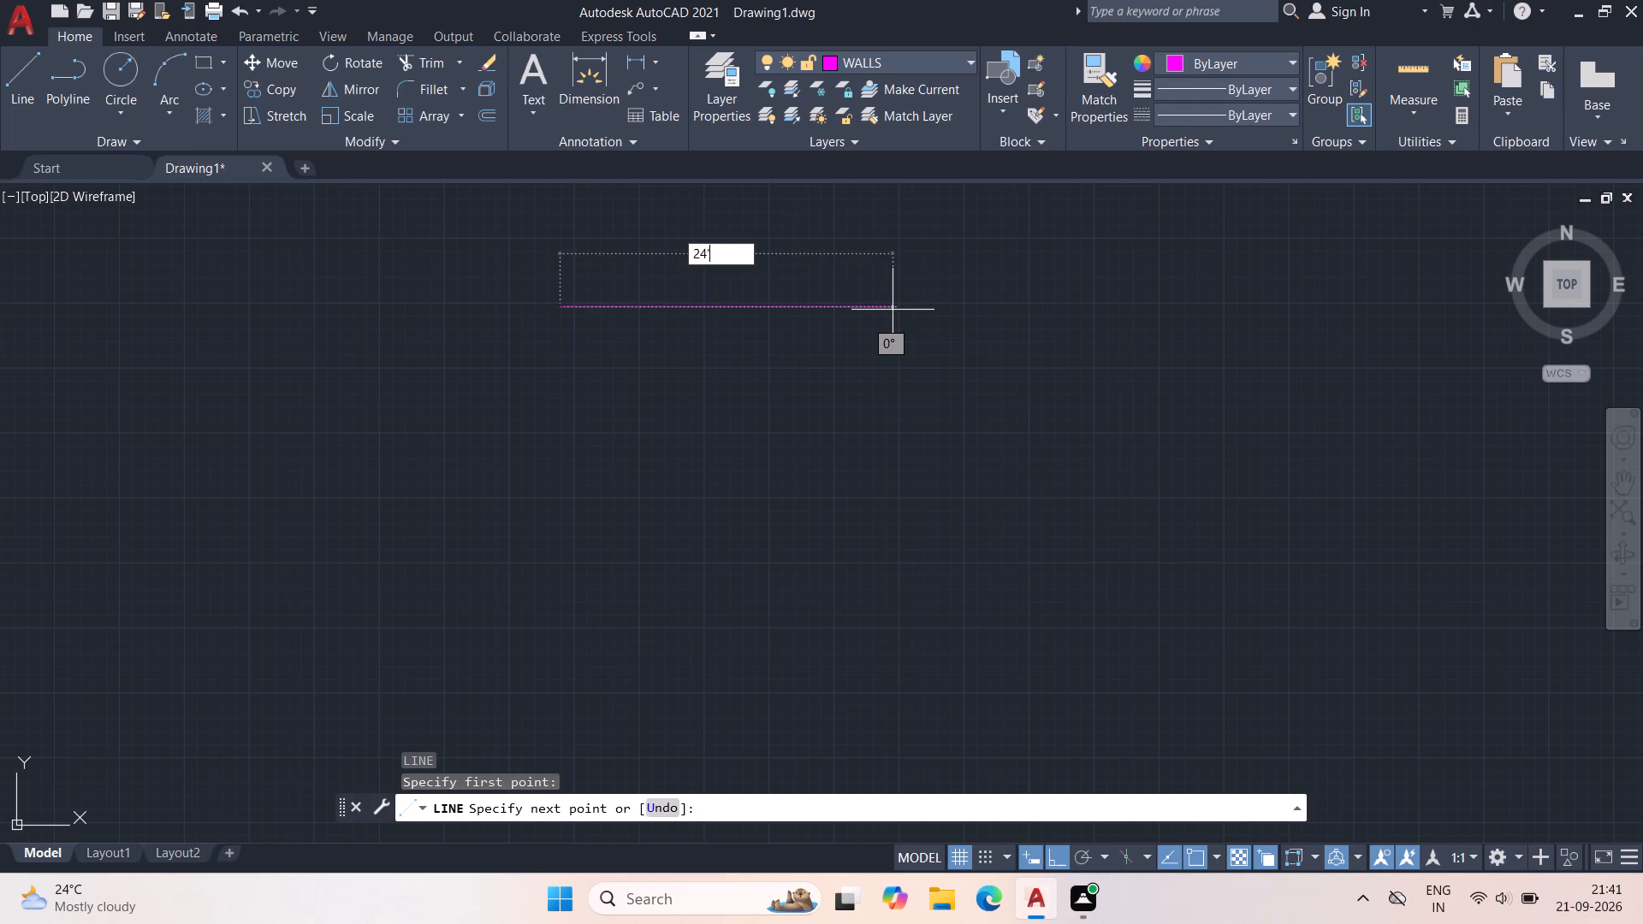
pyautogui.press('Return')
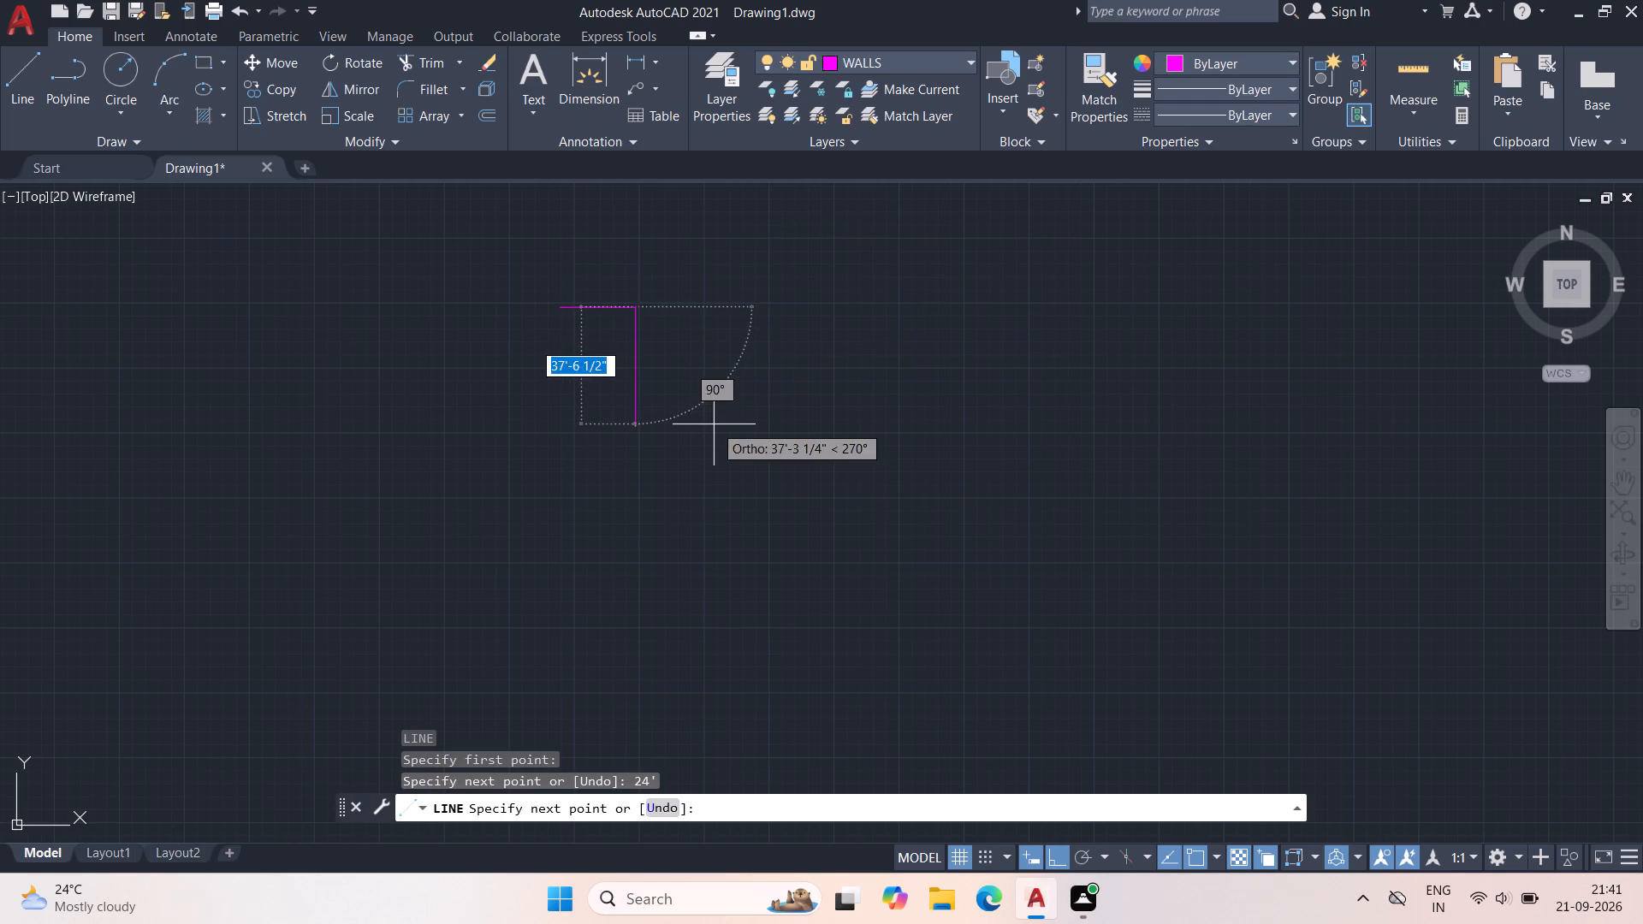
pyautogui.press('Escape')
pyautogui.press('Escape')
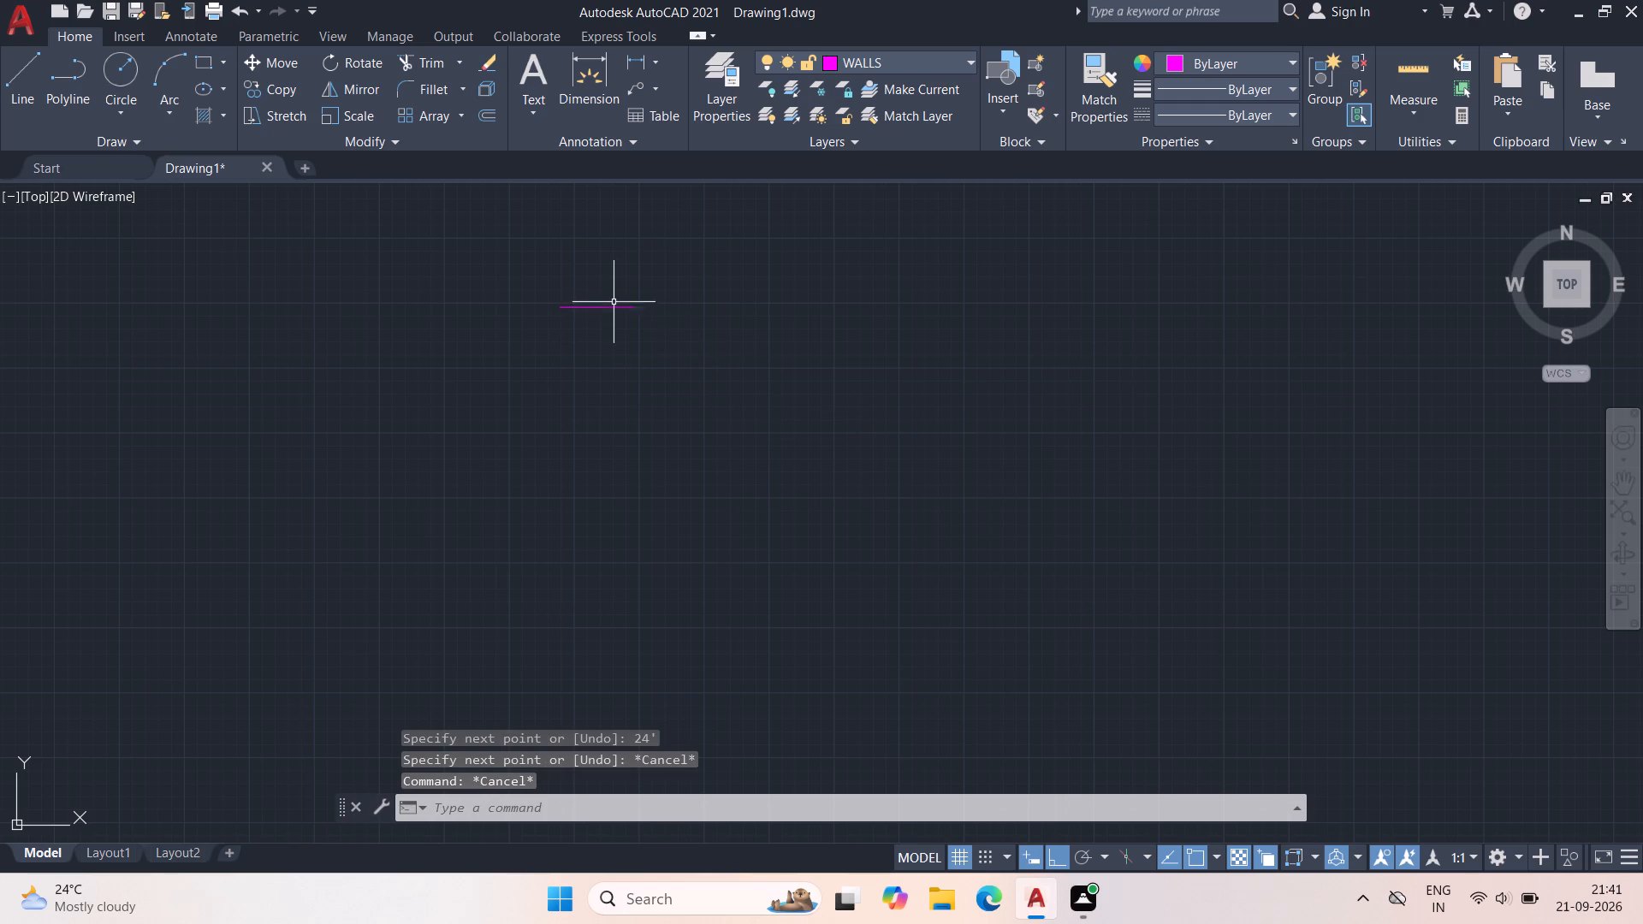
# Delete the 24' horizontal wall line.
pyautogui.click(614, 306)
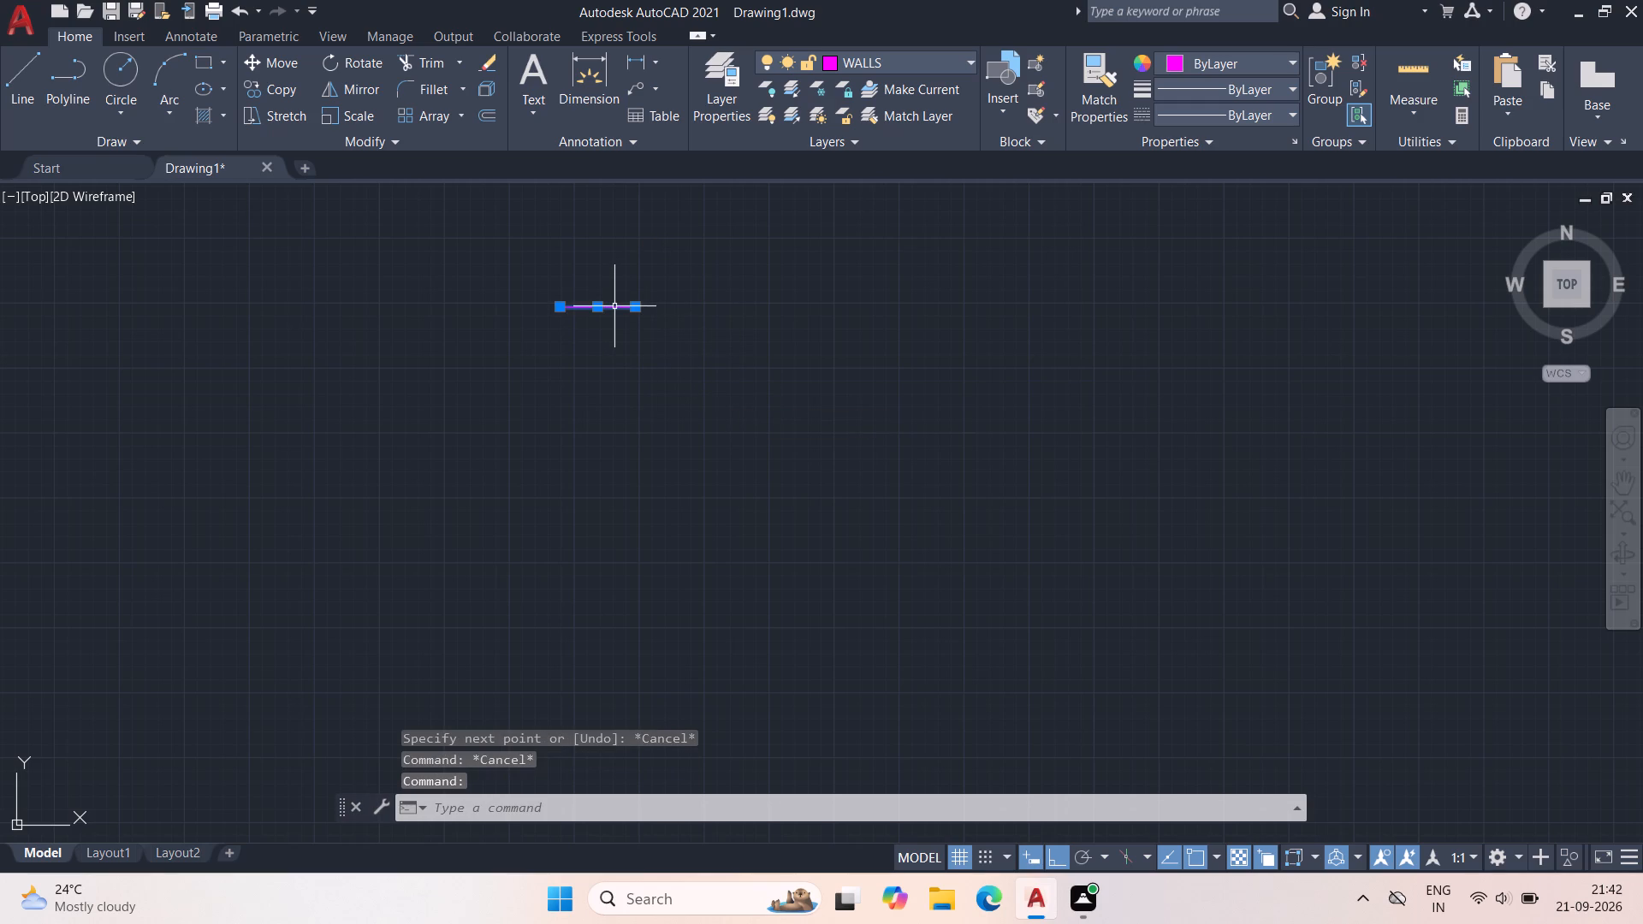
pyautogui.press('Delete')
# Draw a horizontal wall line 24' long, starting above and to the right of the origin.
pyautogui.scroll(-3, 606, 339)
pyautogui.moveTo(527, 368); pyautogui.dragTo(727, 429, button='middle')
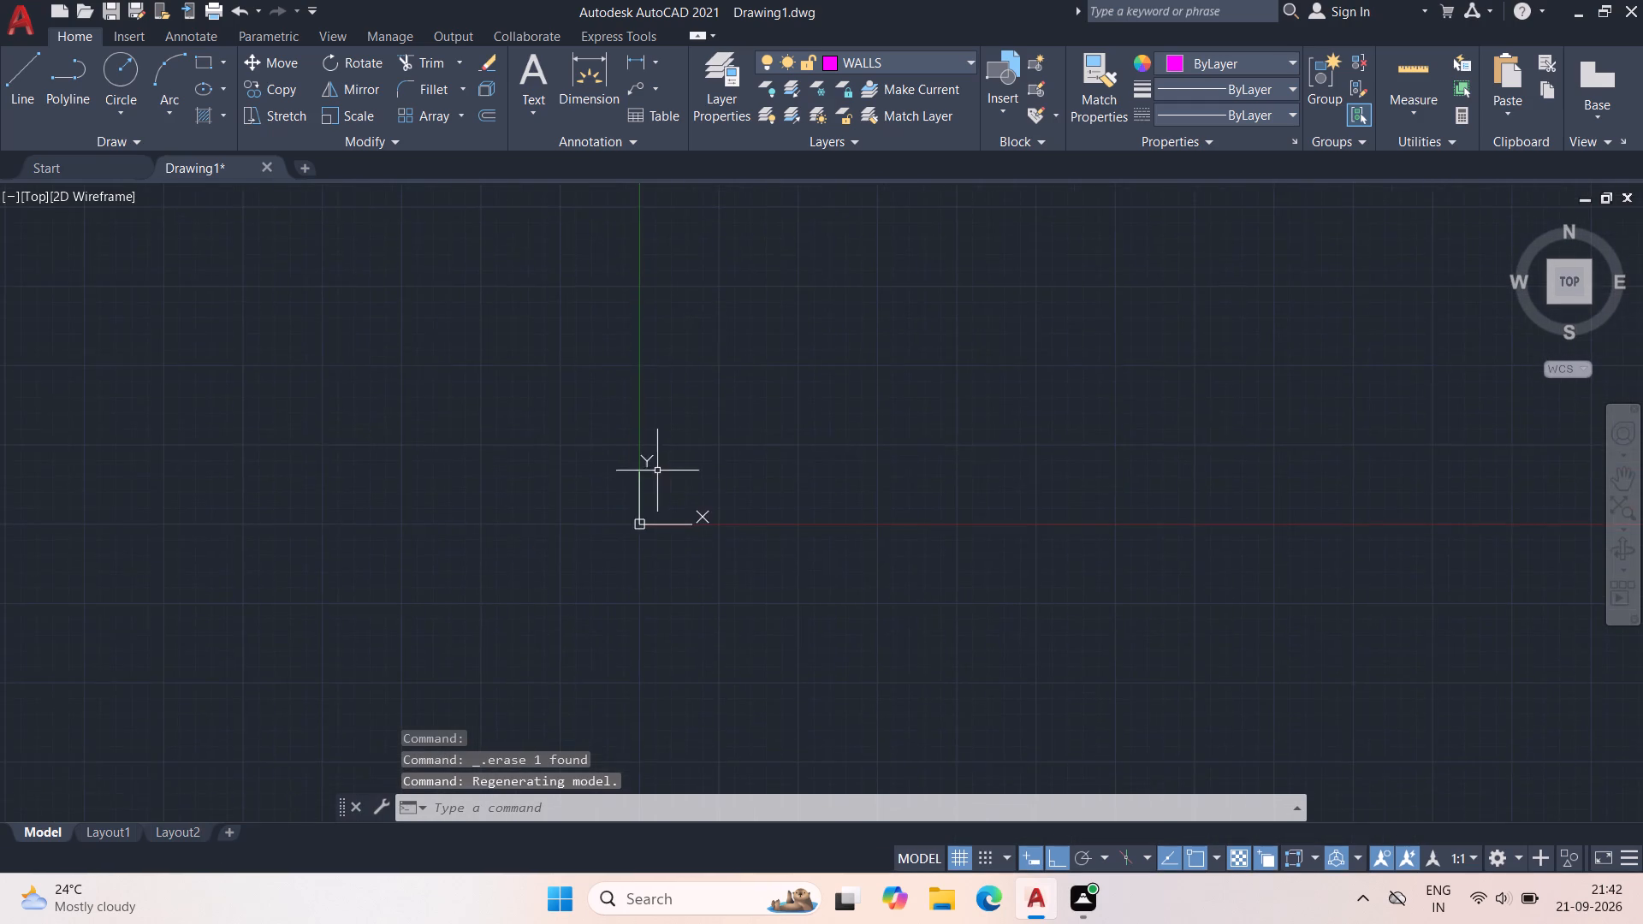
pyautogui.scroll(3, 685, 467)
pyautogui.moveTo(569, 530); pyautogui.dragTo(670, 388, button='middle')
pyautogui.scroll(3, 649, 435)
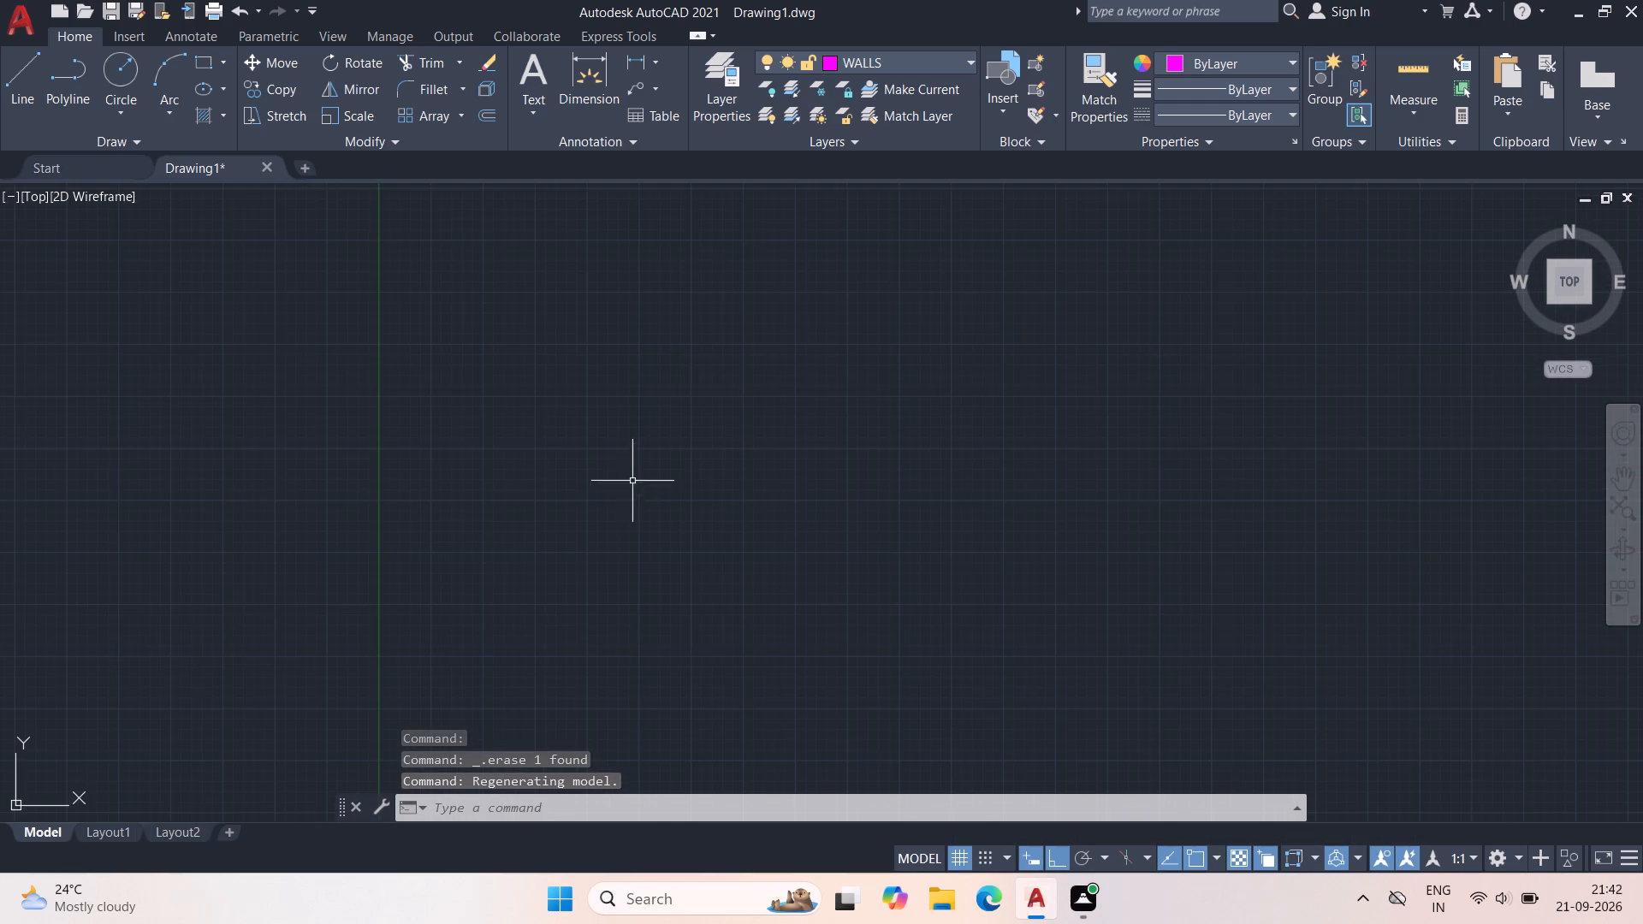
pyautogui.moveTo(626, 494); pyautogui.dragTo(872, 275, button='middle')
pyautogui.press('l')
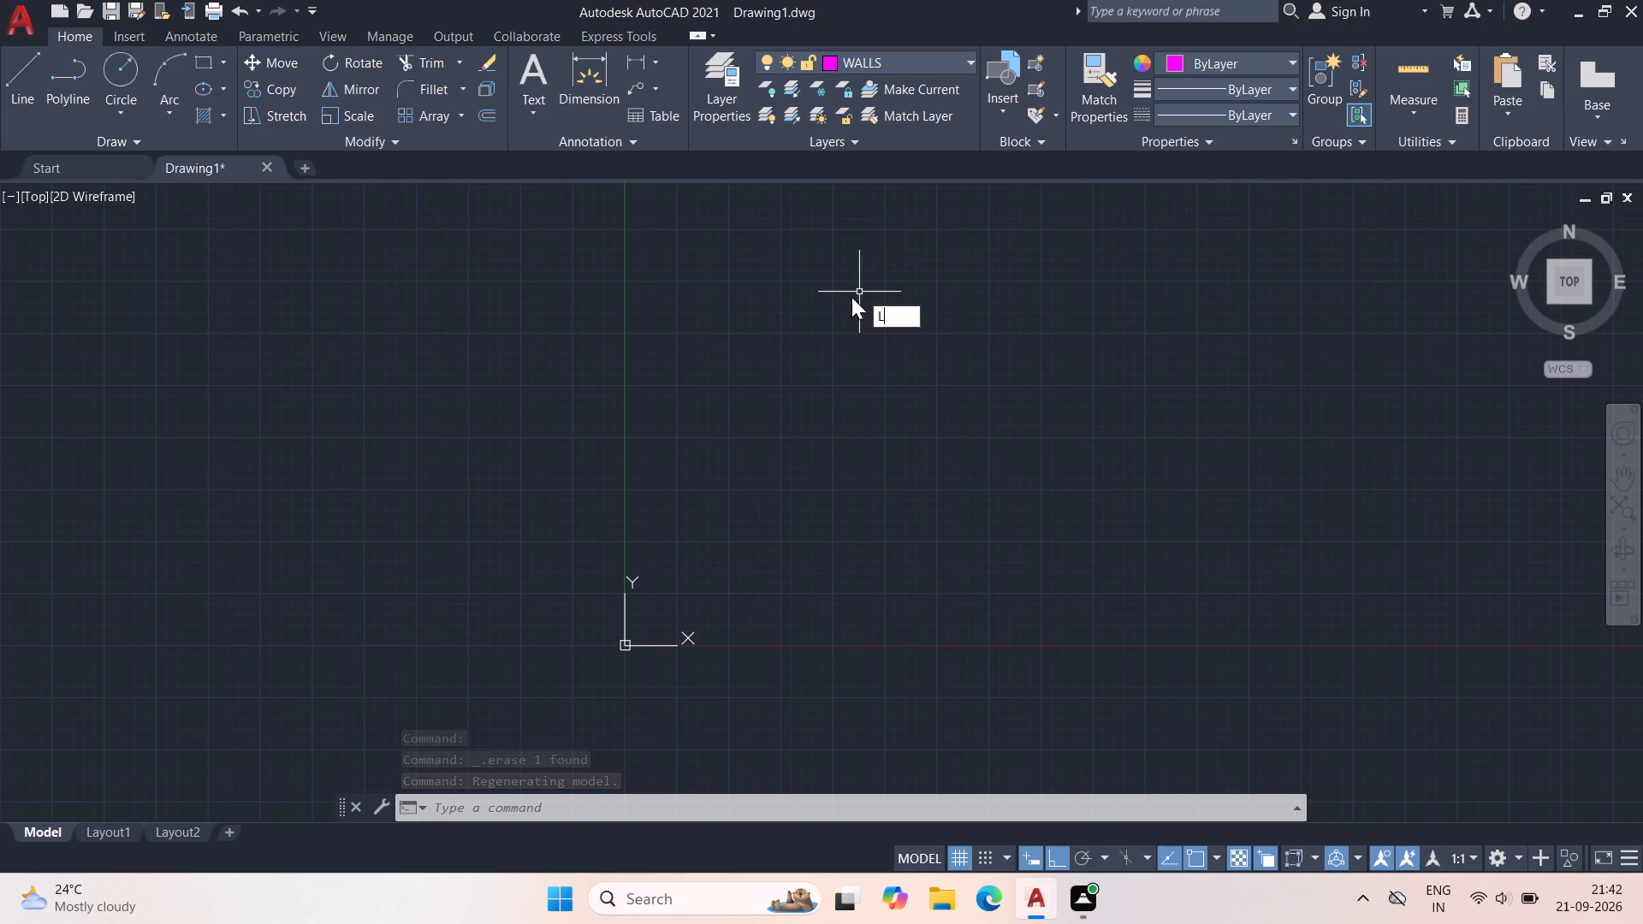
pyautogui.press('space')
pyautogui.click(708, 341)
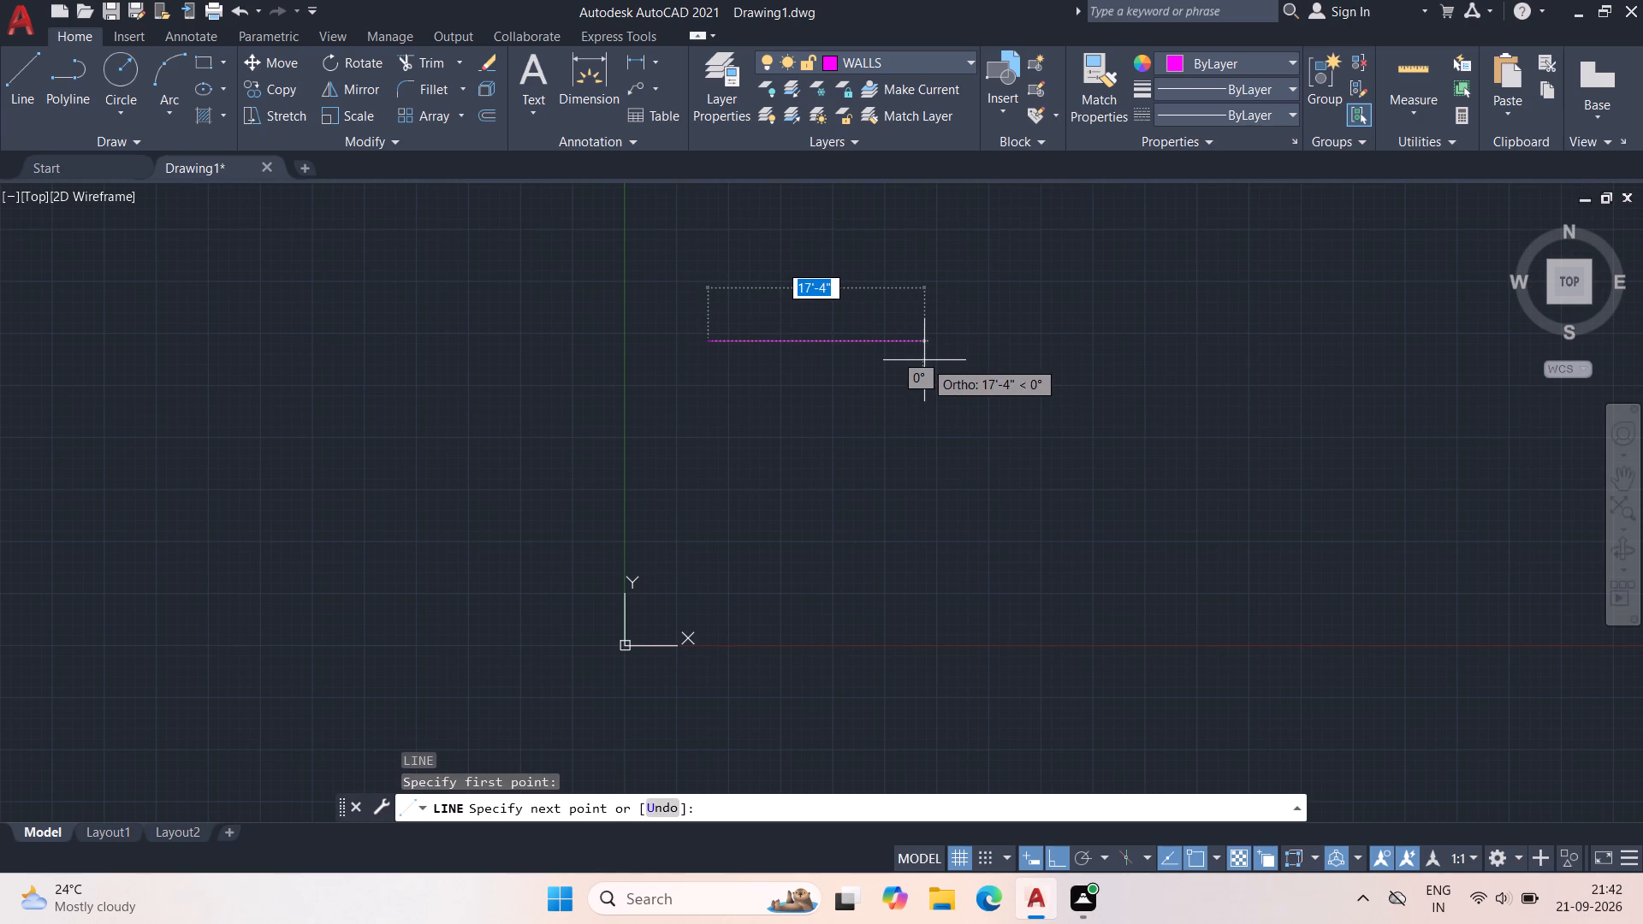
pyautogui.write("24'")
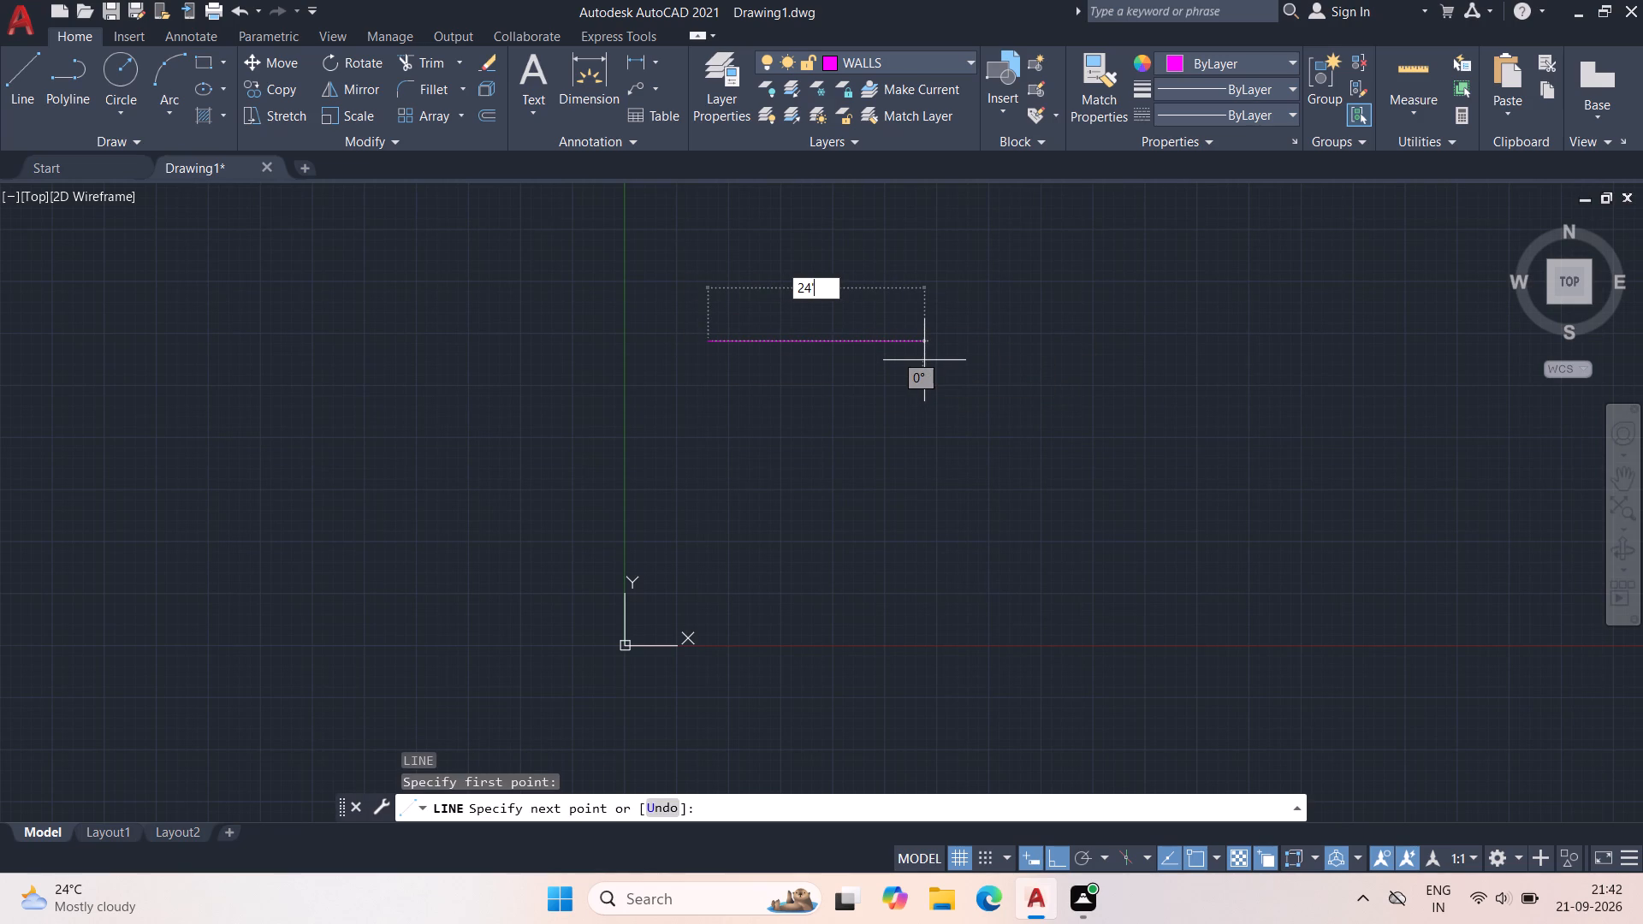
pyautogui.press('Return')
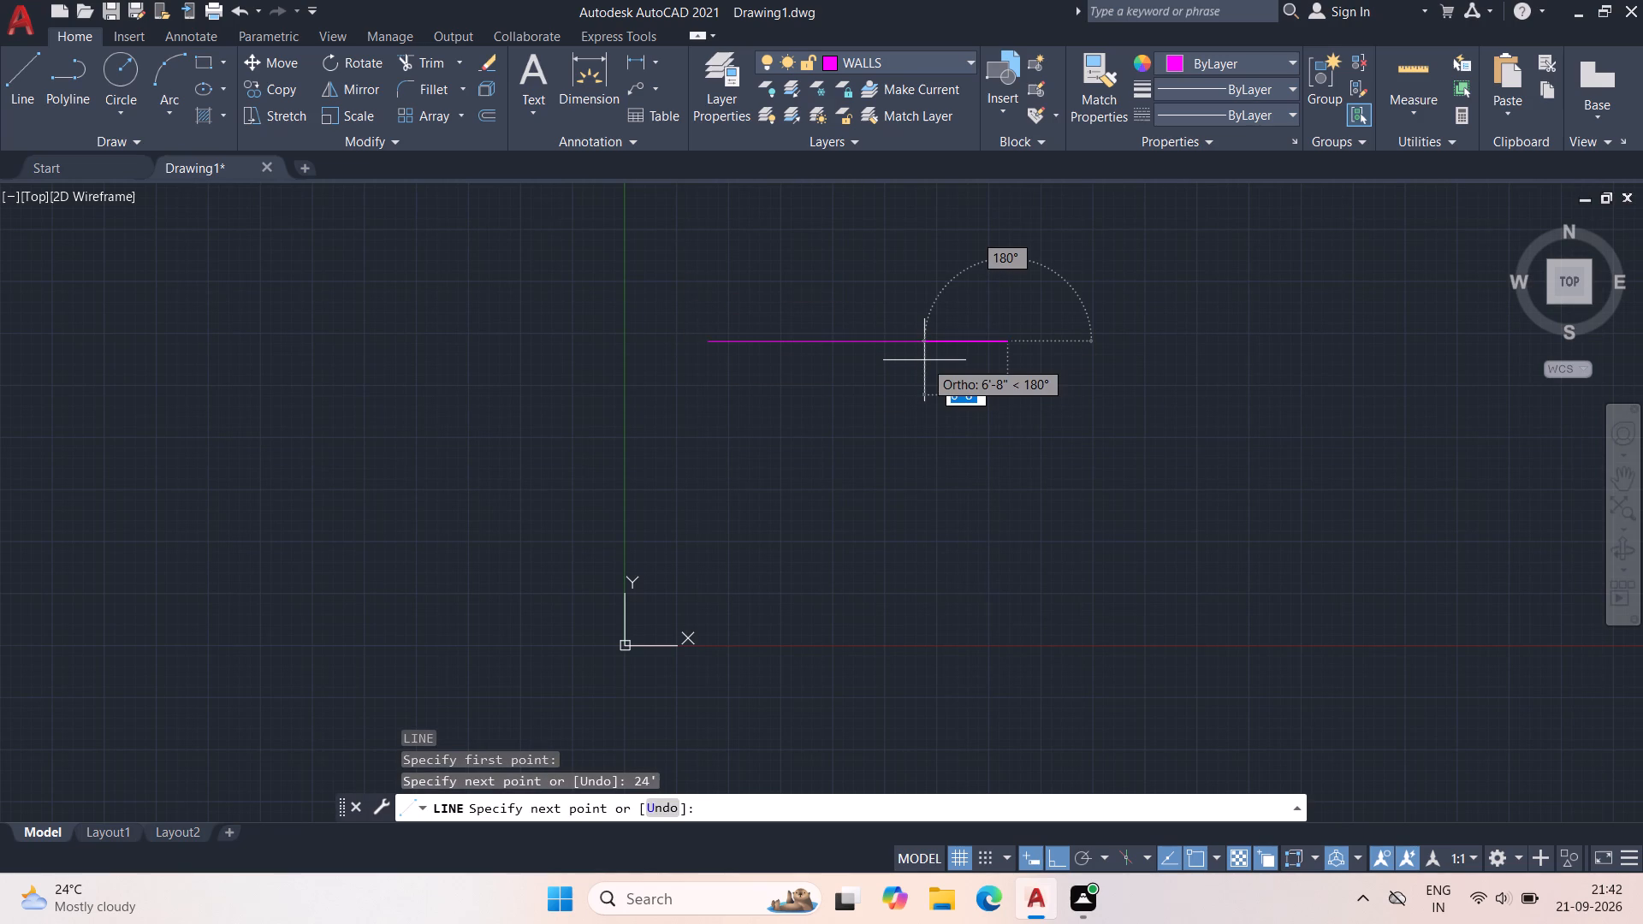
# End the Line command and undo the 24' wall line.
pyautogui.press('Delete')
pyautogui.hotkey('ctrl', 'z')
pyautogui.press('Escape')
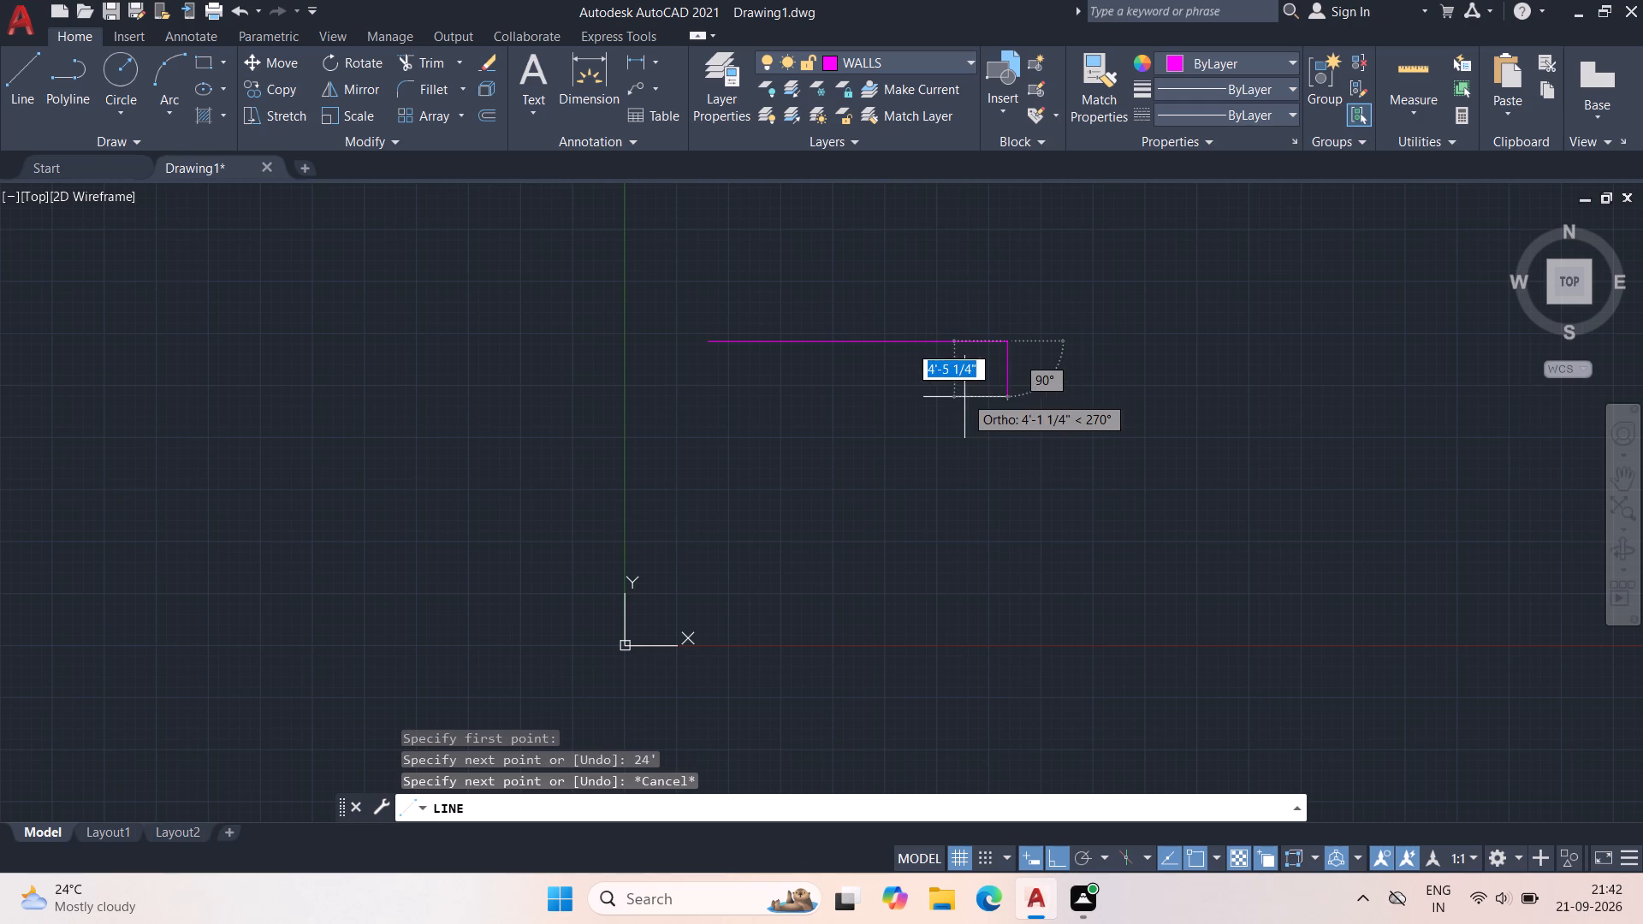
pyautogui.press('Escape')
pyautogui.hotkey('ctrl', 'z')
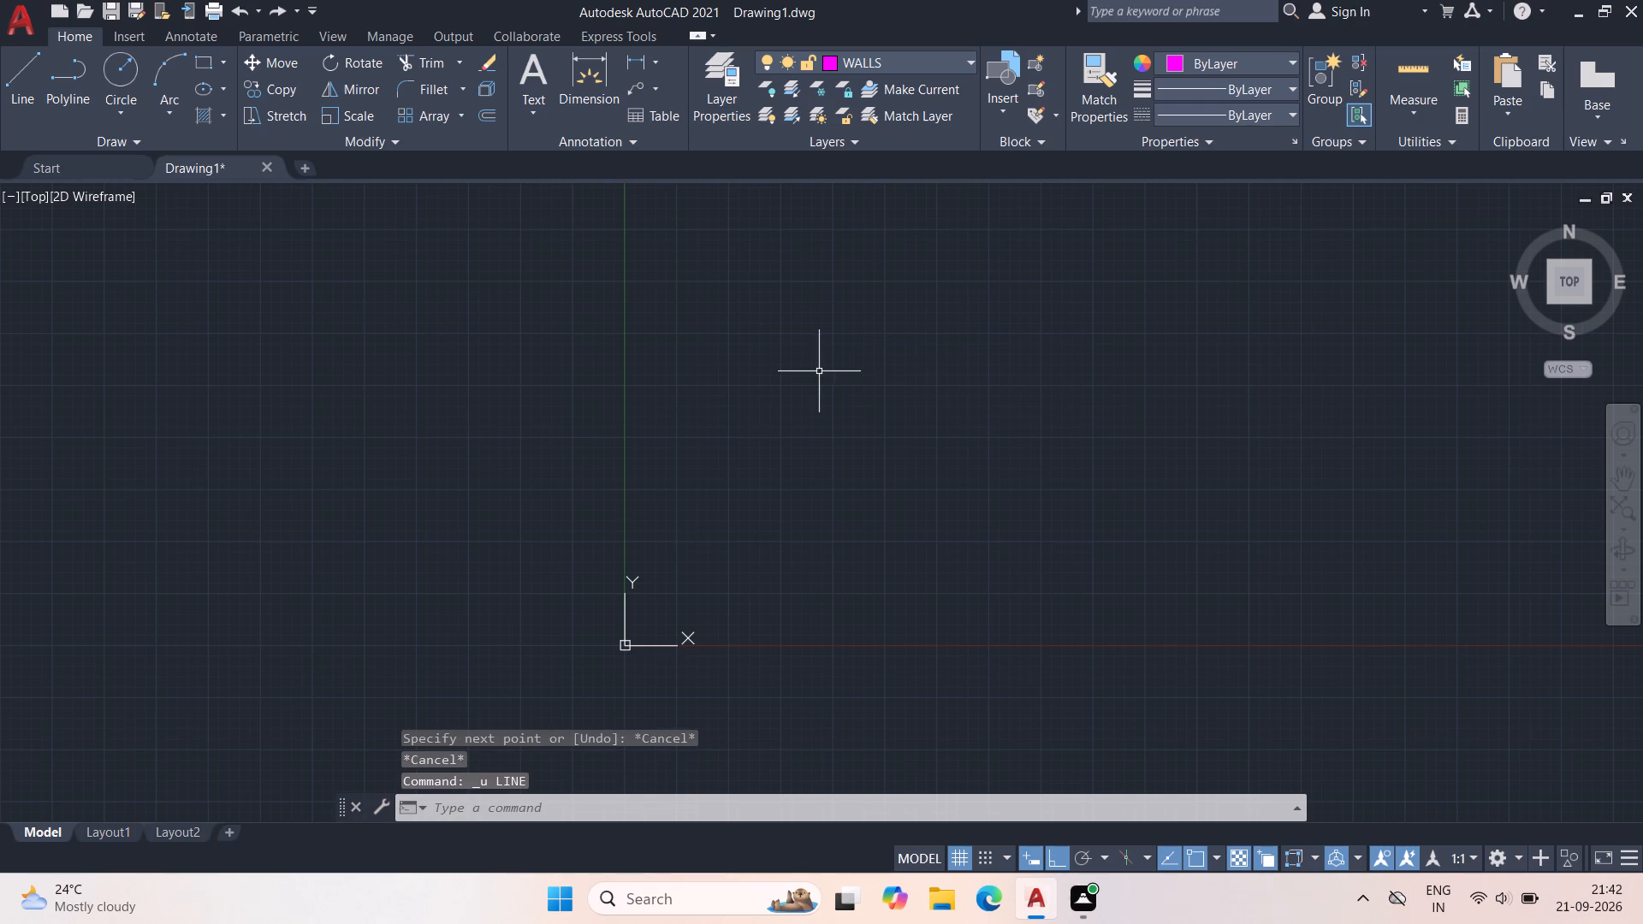
# Draw the plan's upper wall line 27' to the right from above the origin, continuing 37' straight down as the right wall.
pyautogui.press('l')
pyautogui.press('space')
pyautogui.click(689, 367)
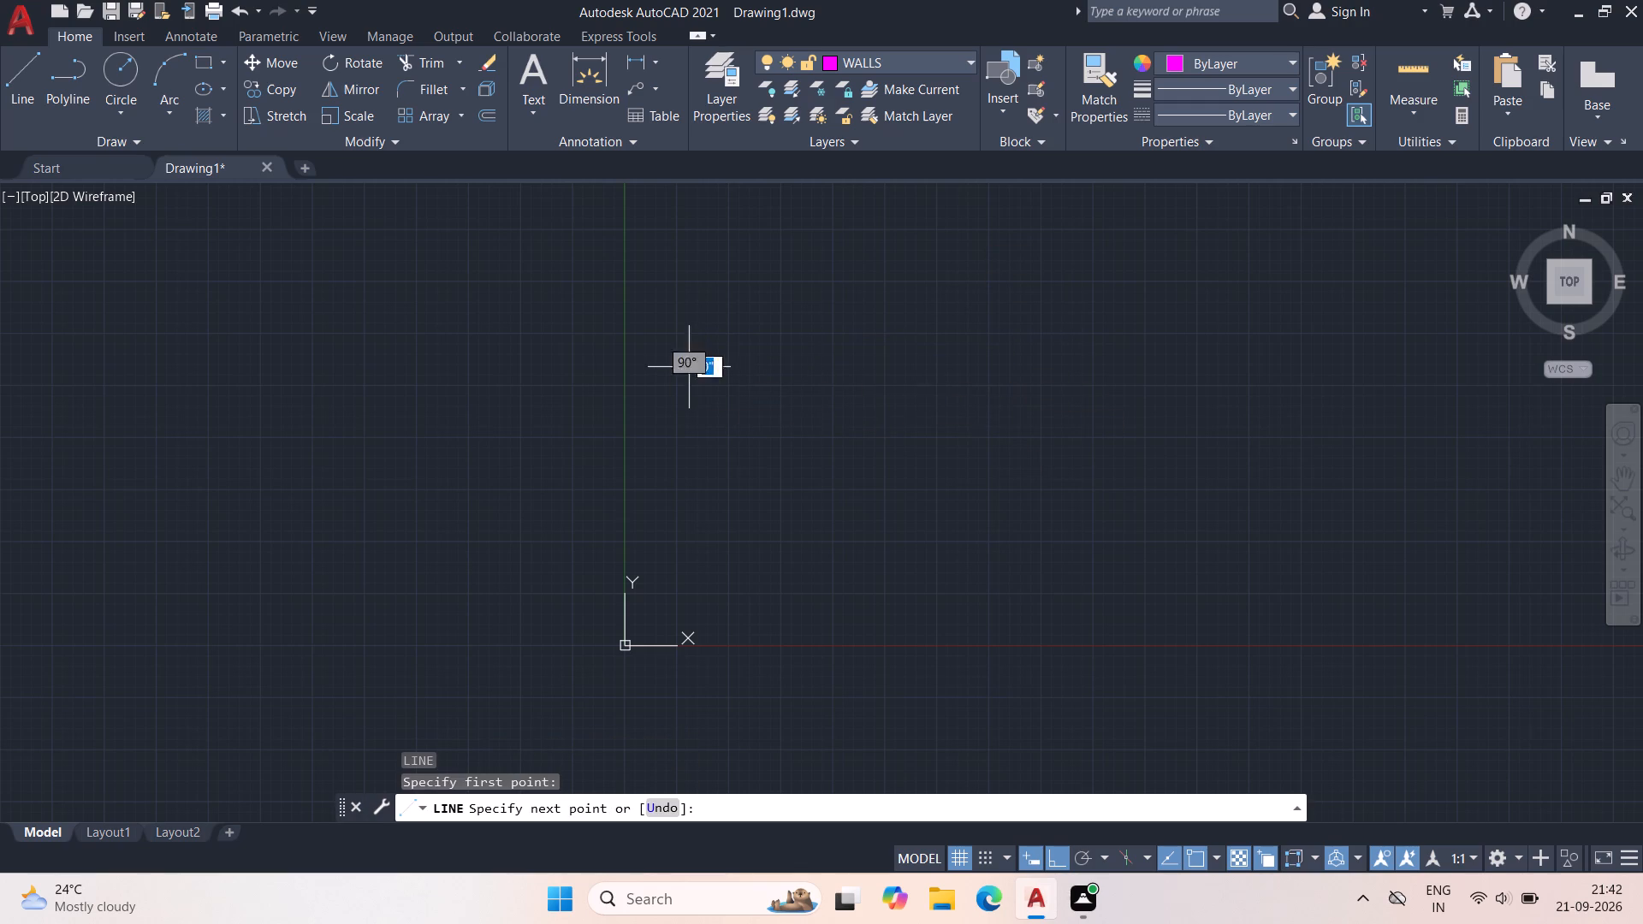
pyautogui.write("27'")
pyautogui.press('Return')
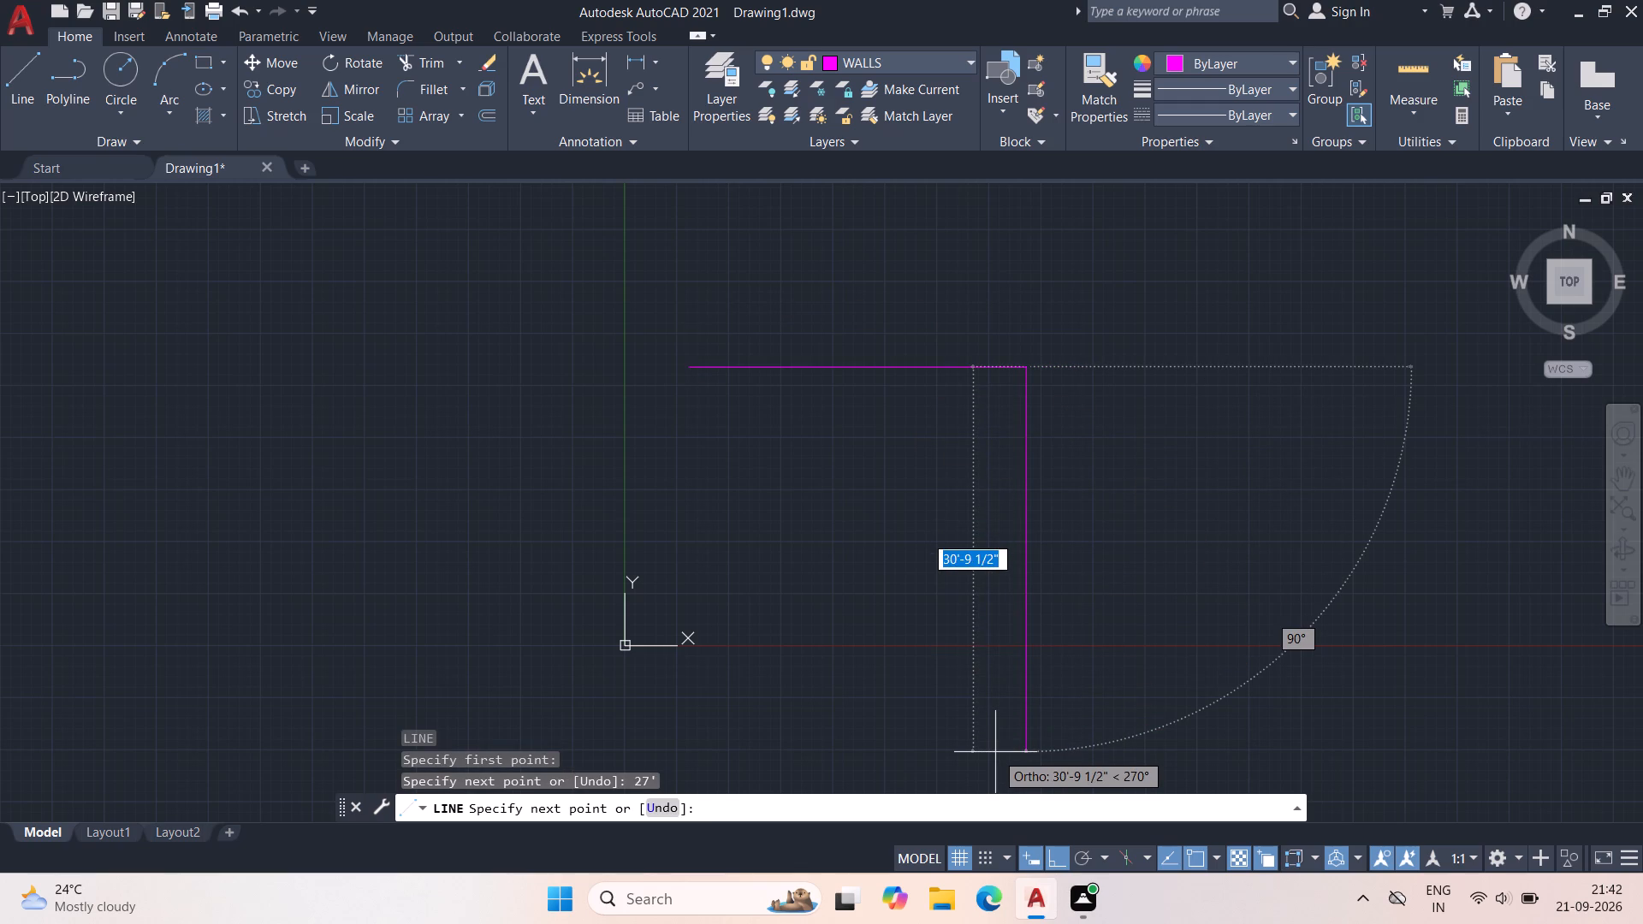
pyautogui.press('3')
pyautogui.press('7')
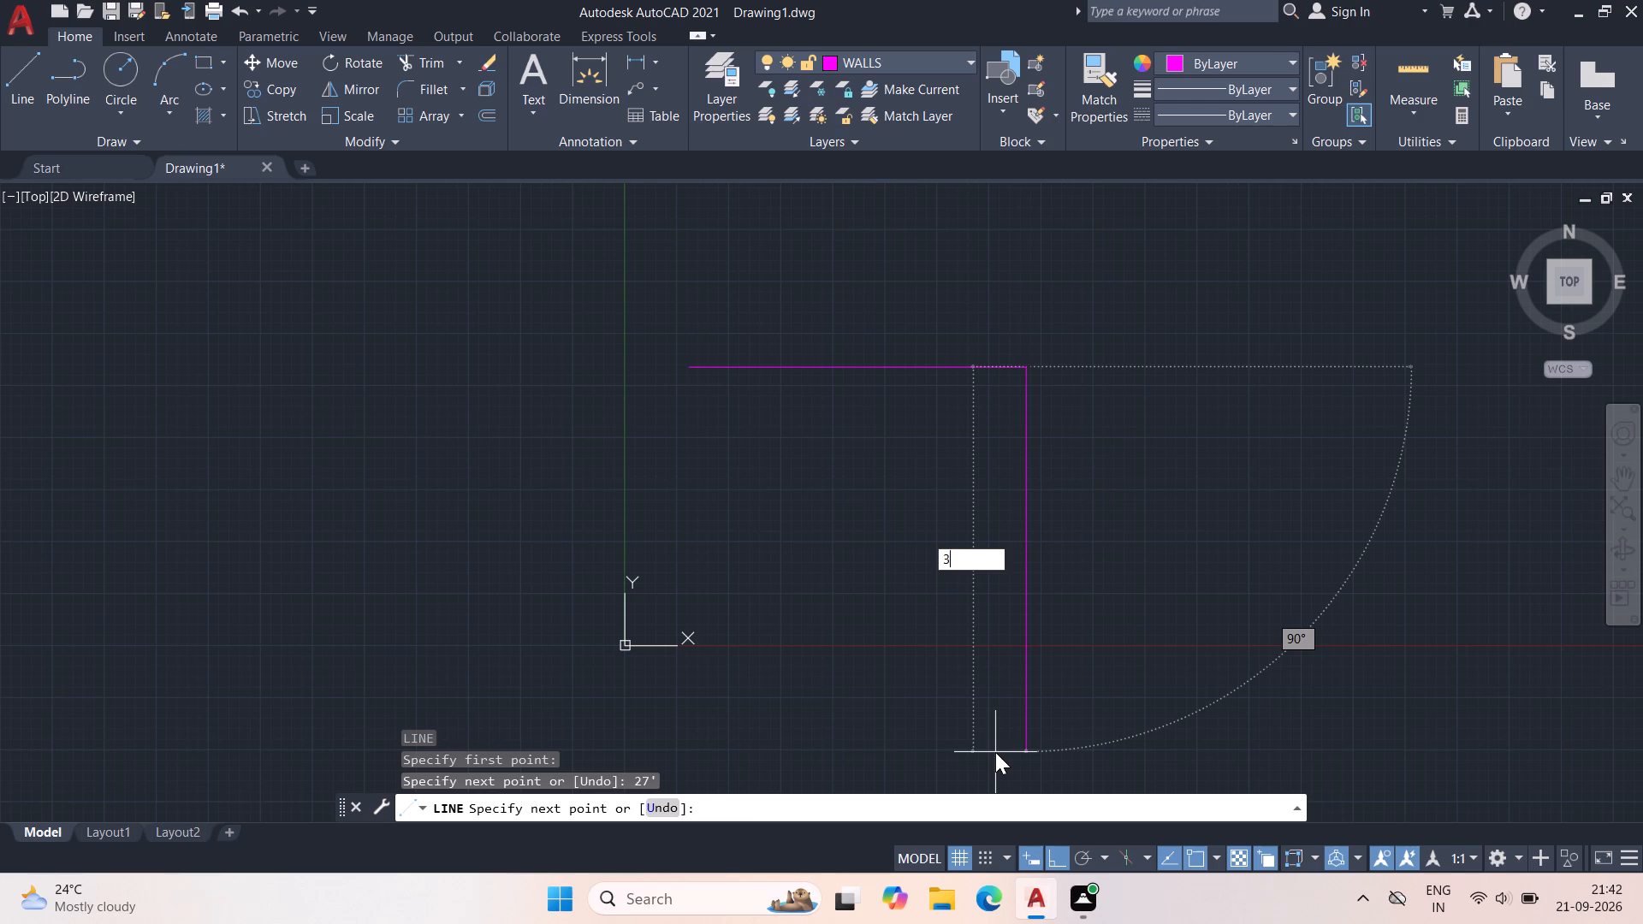
pyautogui.press("'")
pyautogui.press('Return')
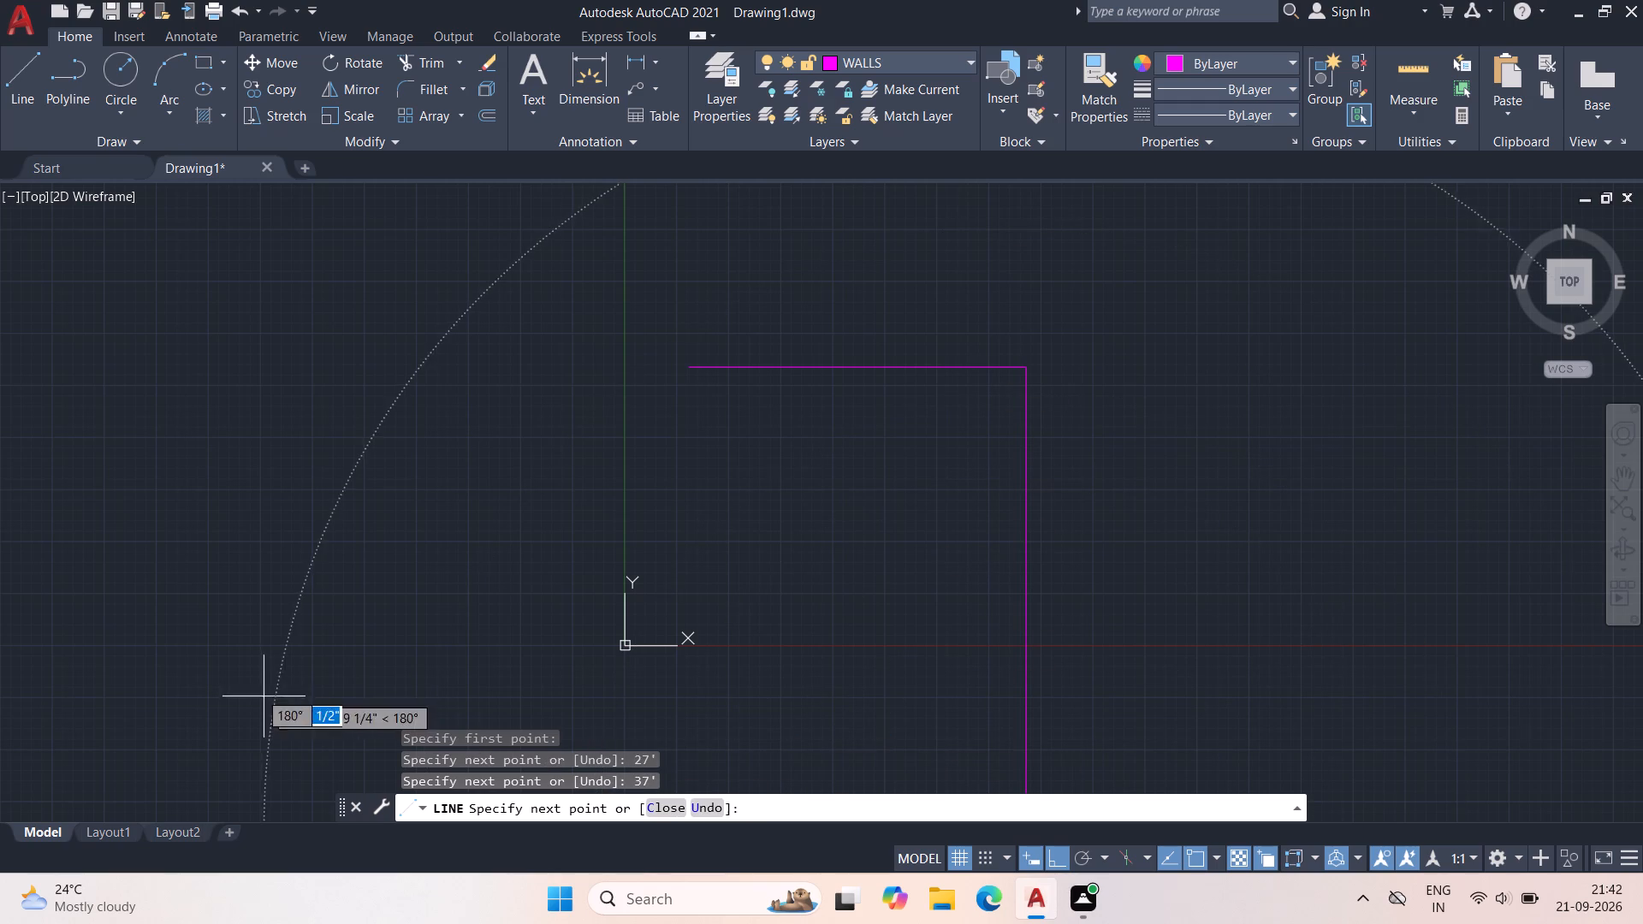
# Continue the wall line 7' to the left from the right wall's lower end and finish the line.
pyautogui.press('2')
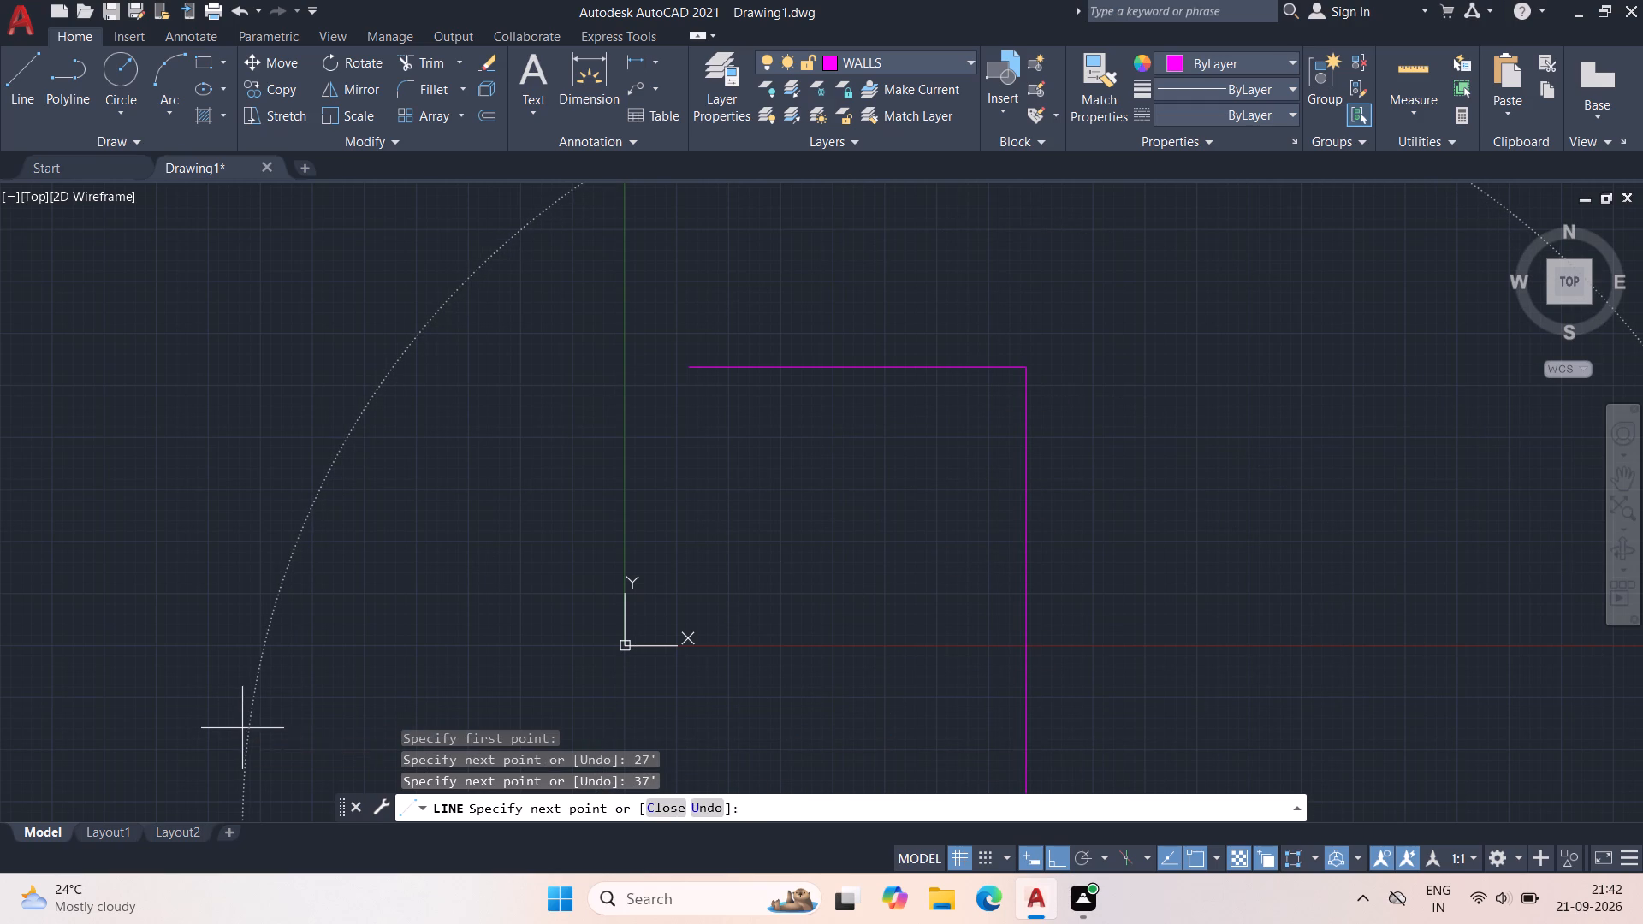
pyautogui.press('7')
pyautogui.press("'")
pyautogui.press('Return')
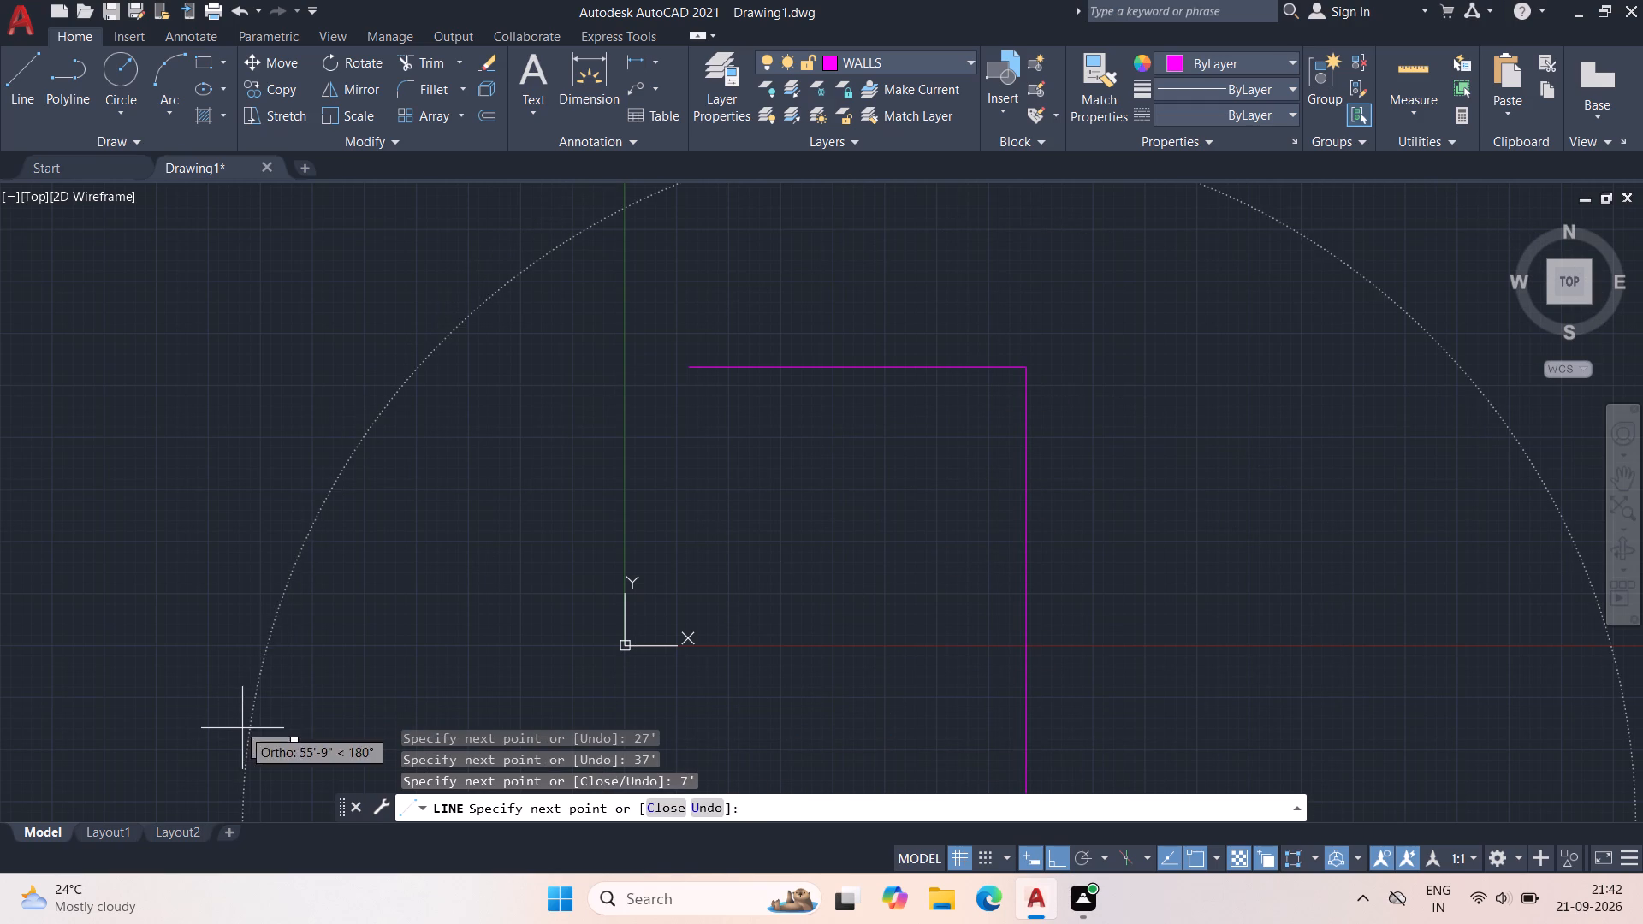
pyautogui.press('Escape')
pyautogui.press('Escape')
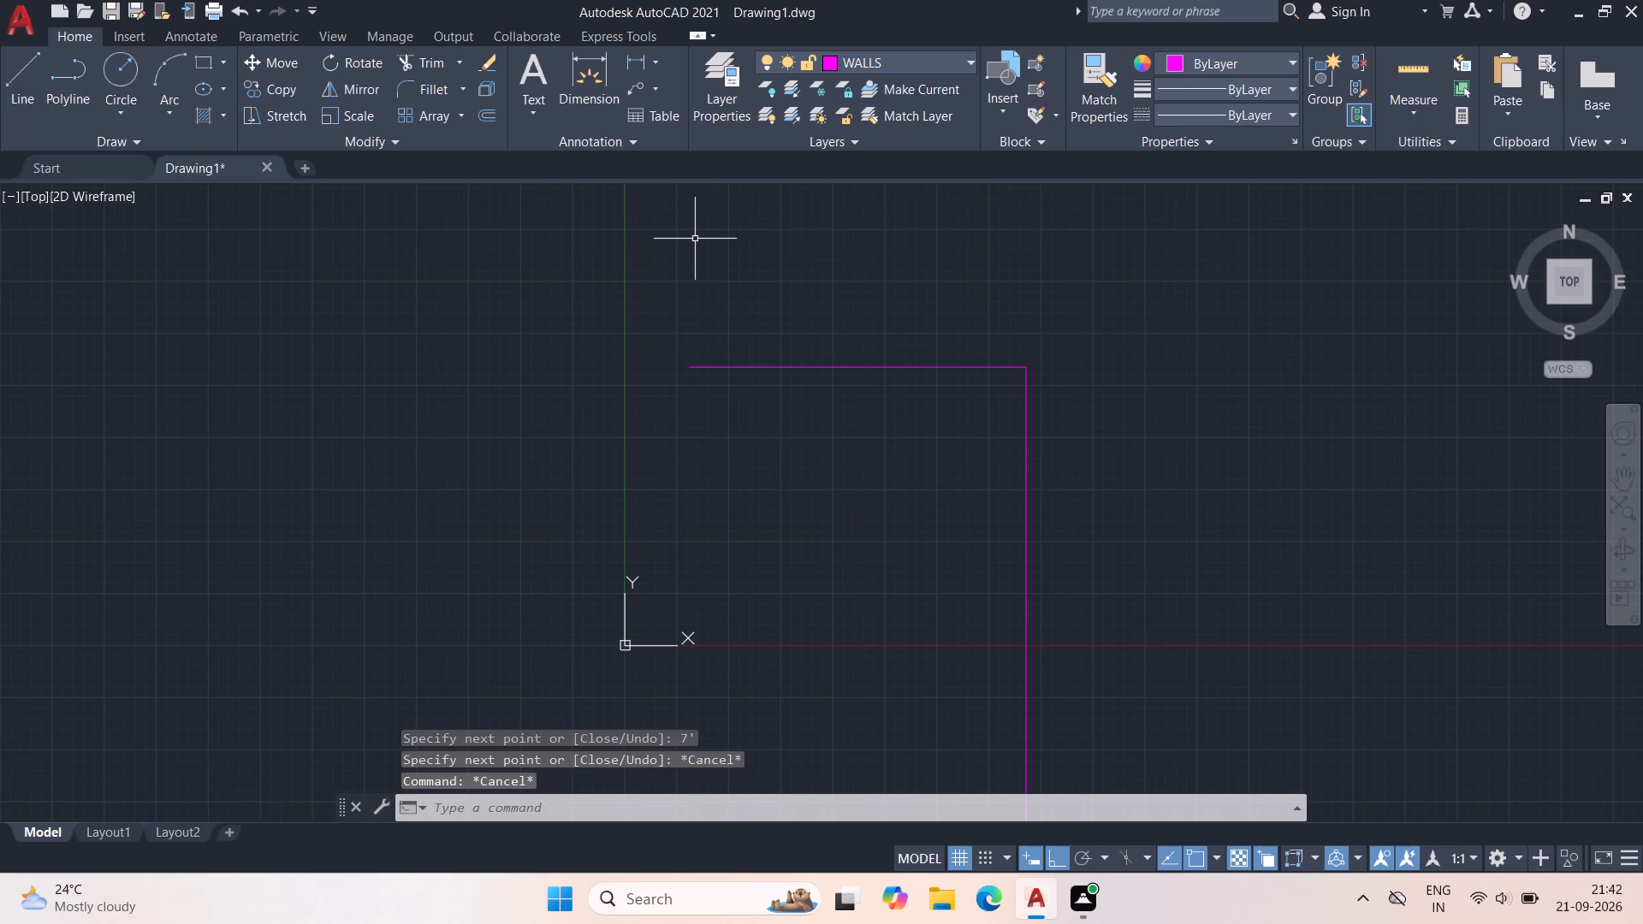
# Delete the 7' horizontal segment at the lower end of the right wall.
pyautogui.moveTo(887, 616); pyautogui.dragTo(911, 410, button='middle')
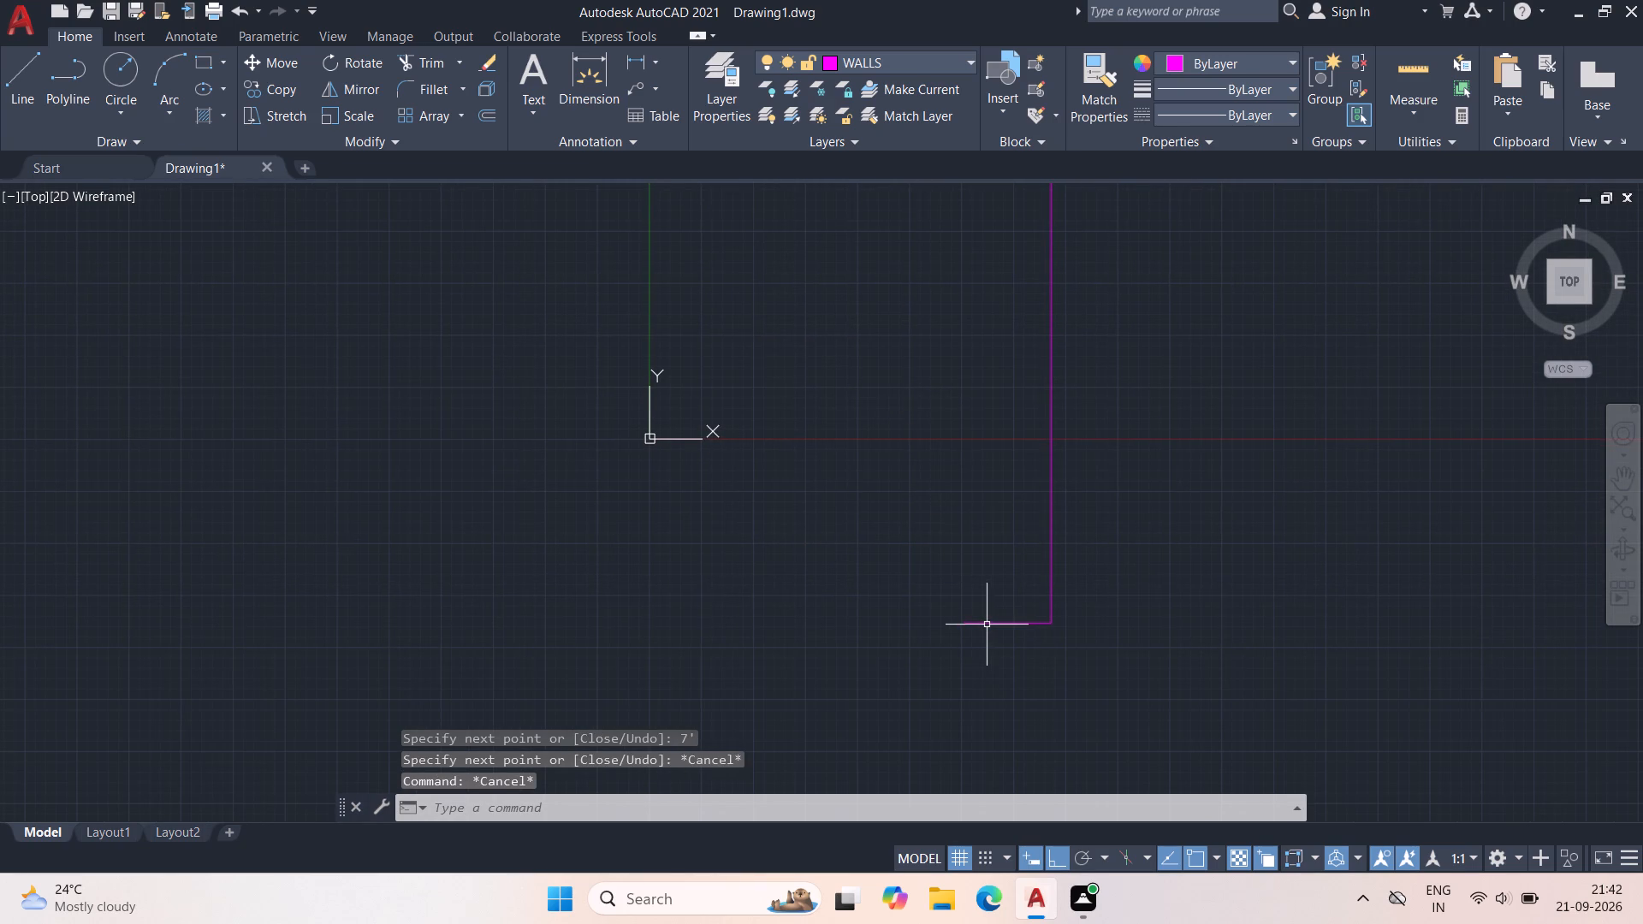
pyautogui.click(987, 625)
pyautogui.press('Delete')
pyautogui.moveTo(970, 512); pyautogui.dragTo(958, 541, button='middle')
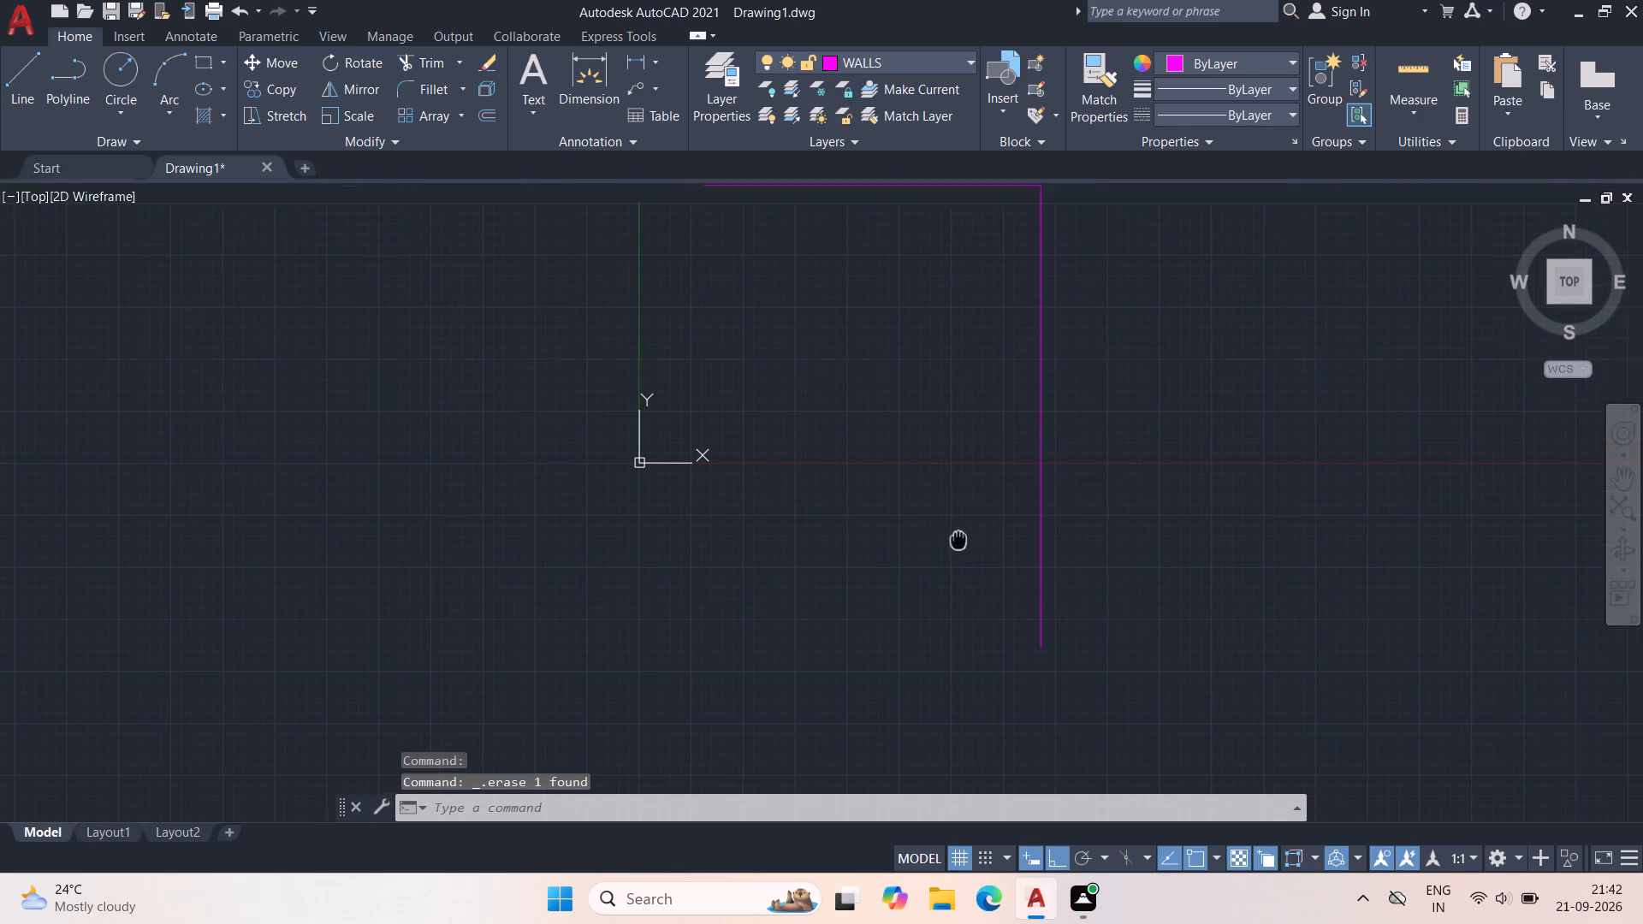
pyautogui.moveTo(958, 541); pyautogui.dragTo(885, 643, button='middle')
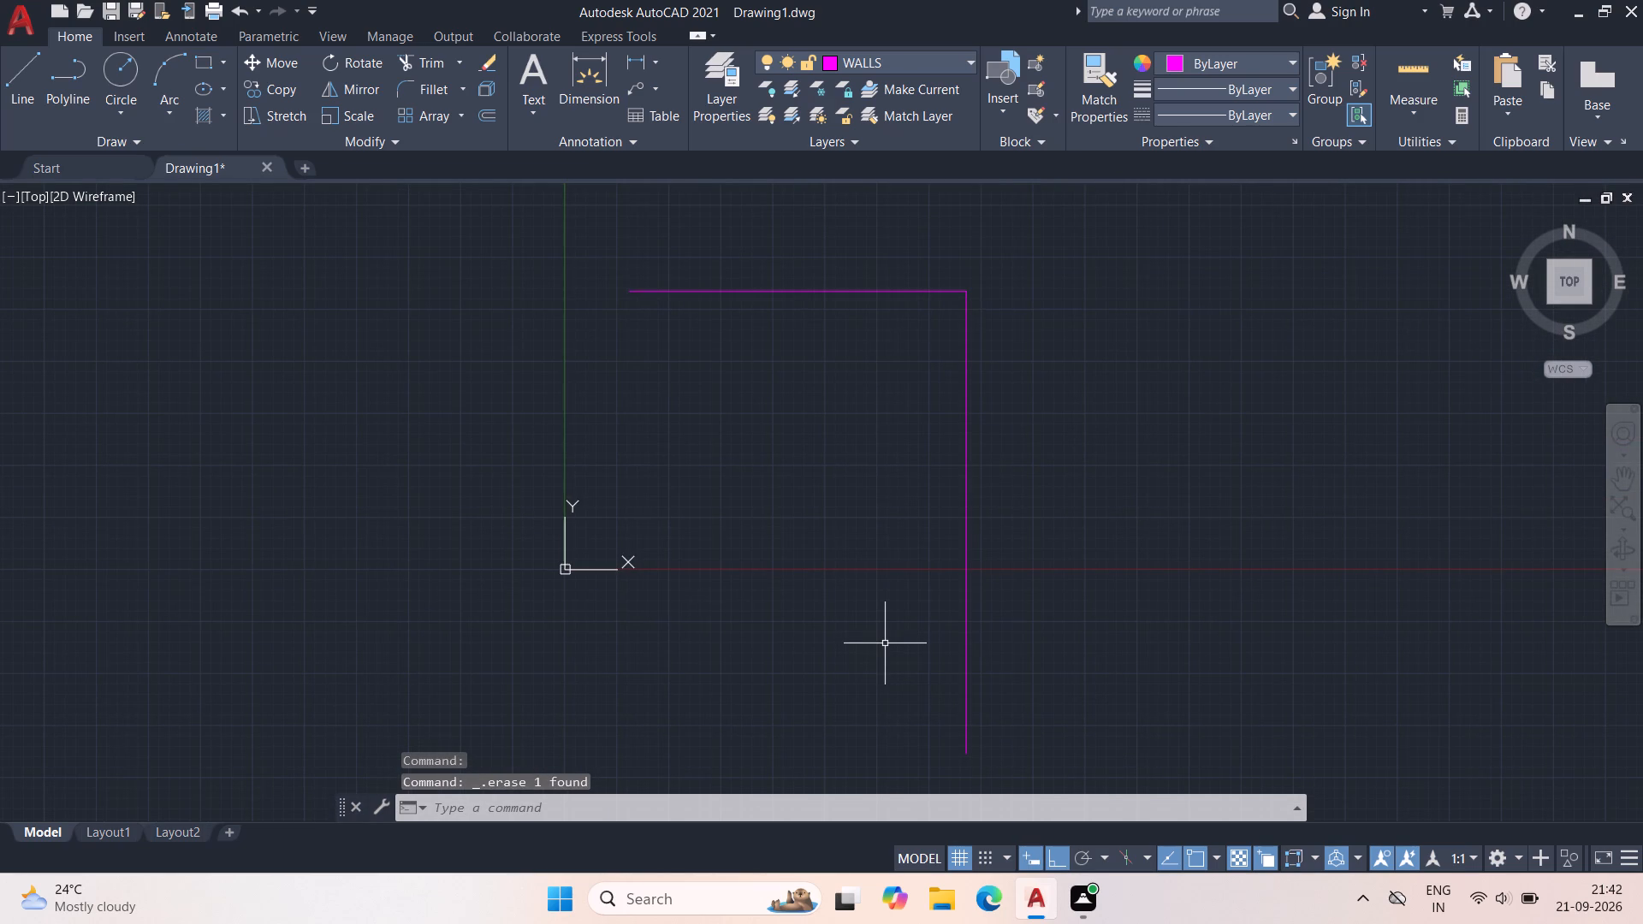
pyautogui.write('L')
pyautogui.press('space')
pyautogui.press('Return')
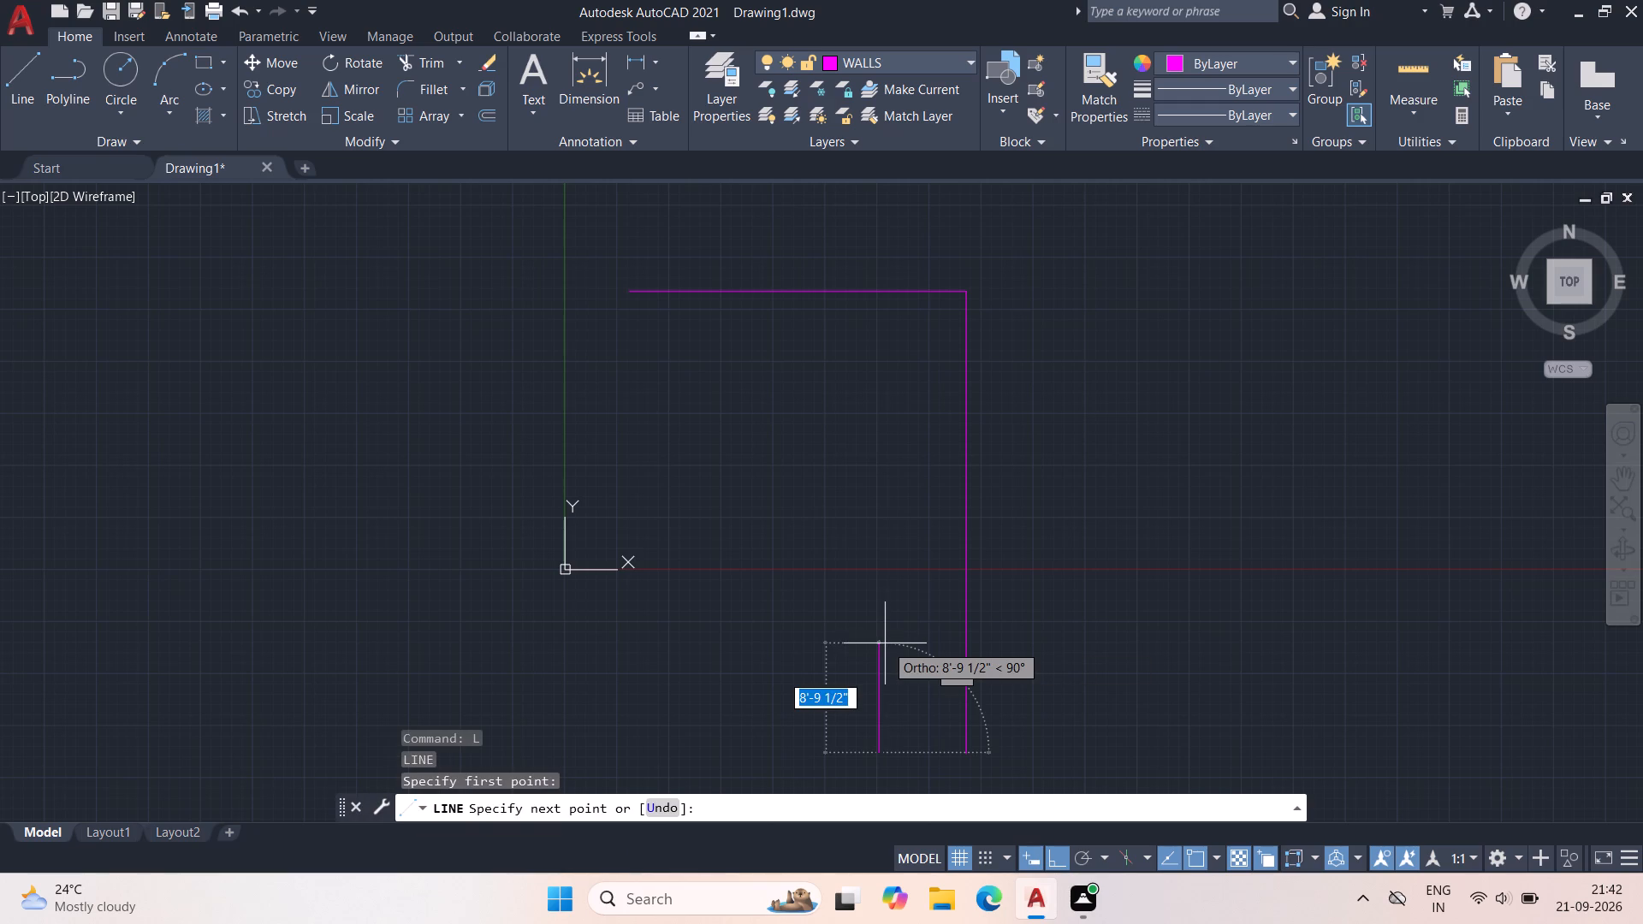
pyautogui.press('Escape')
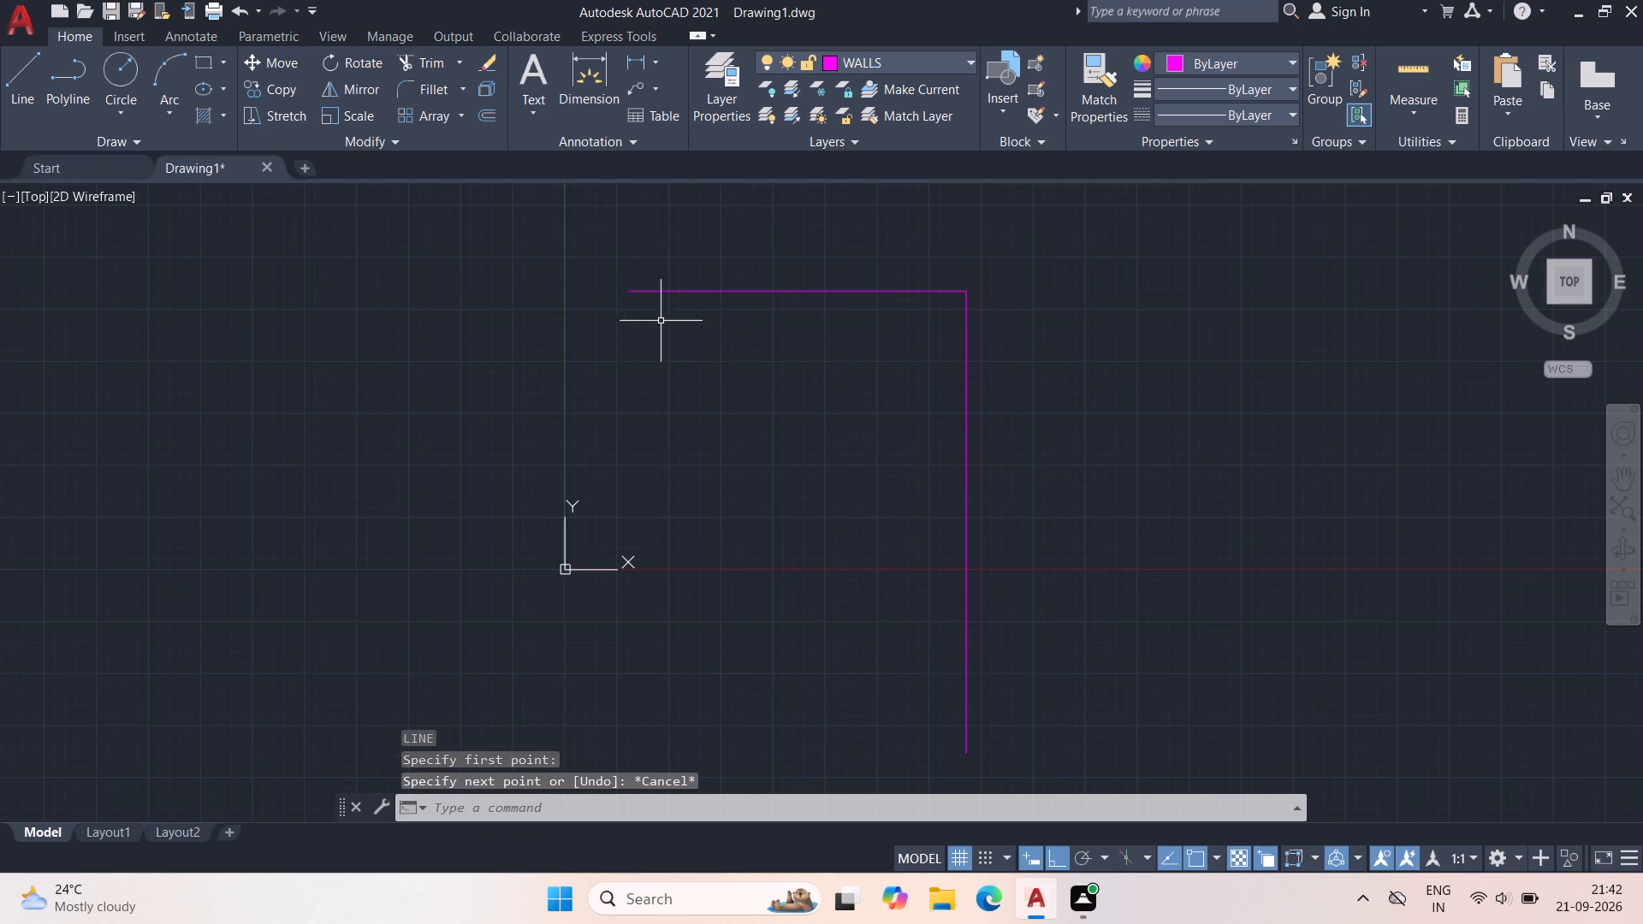
# Draw the left wall line 37' straight down from the upper wall's left end, then close the outline to the right wall's lower end.
pyautogui.write('L')
pyautogui.press('space')
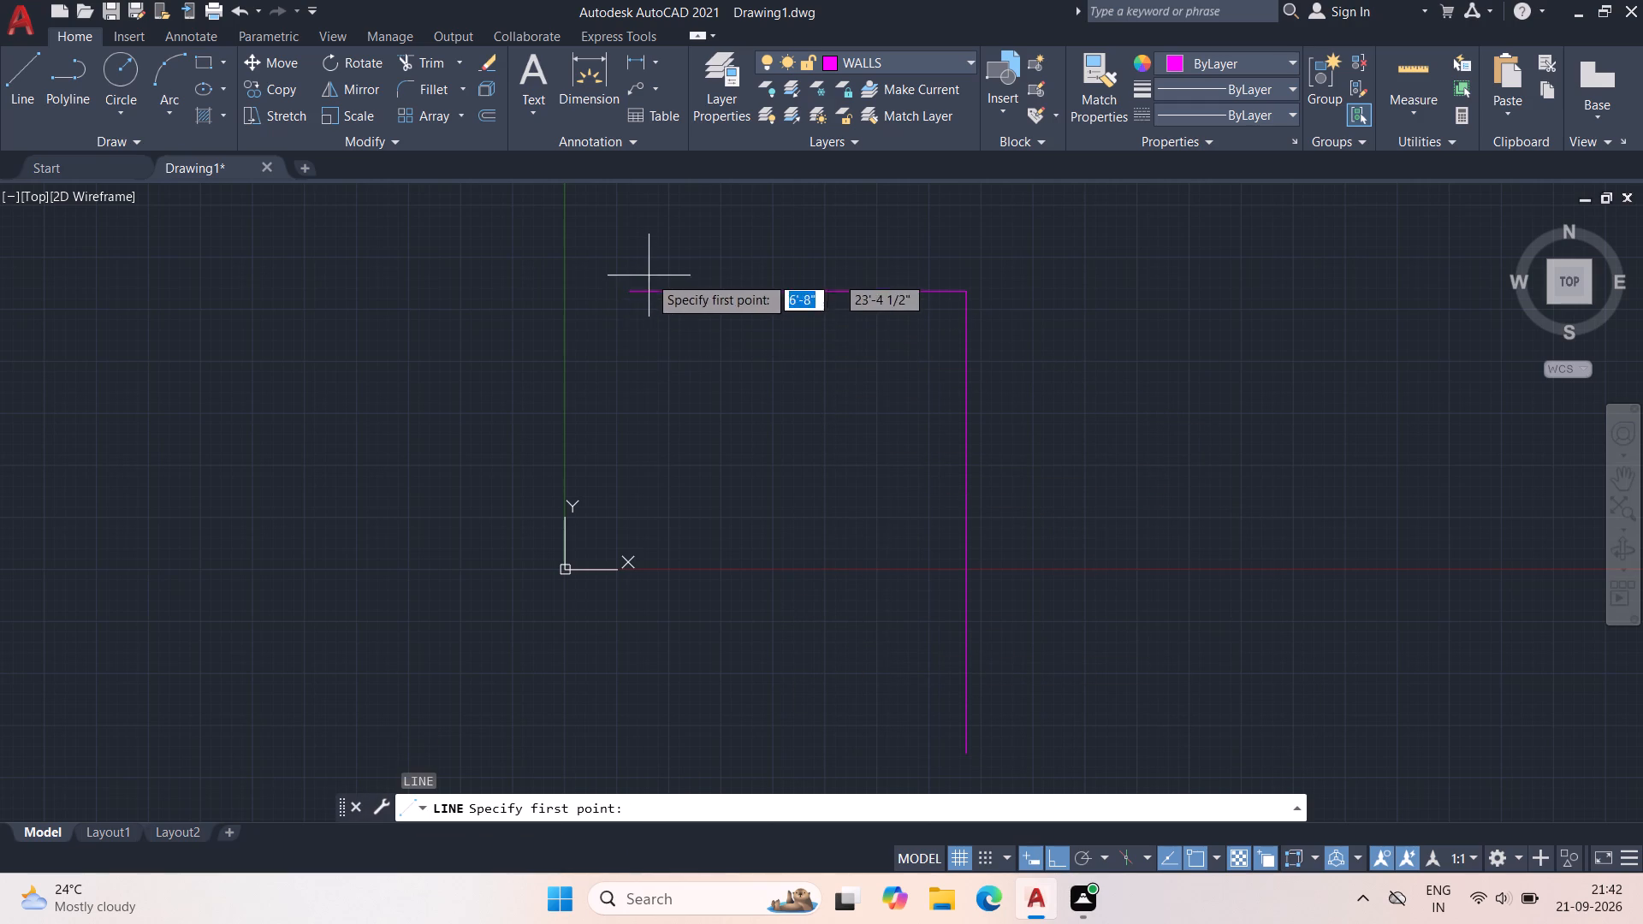
pyautogui.click(632, 293)
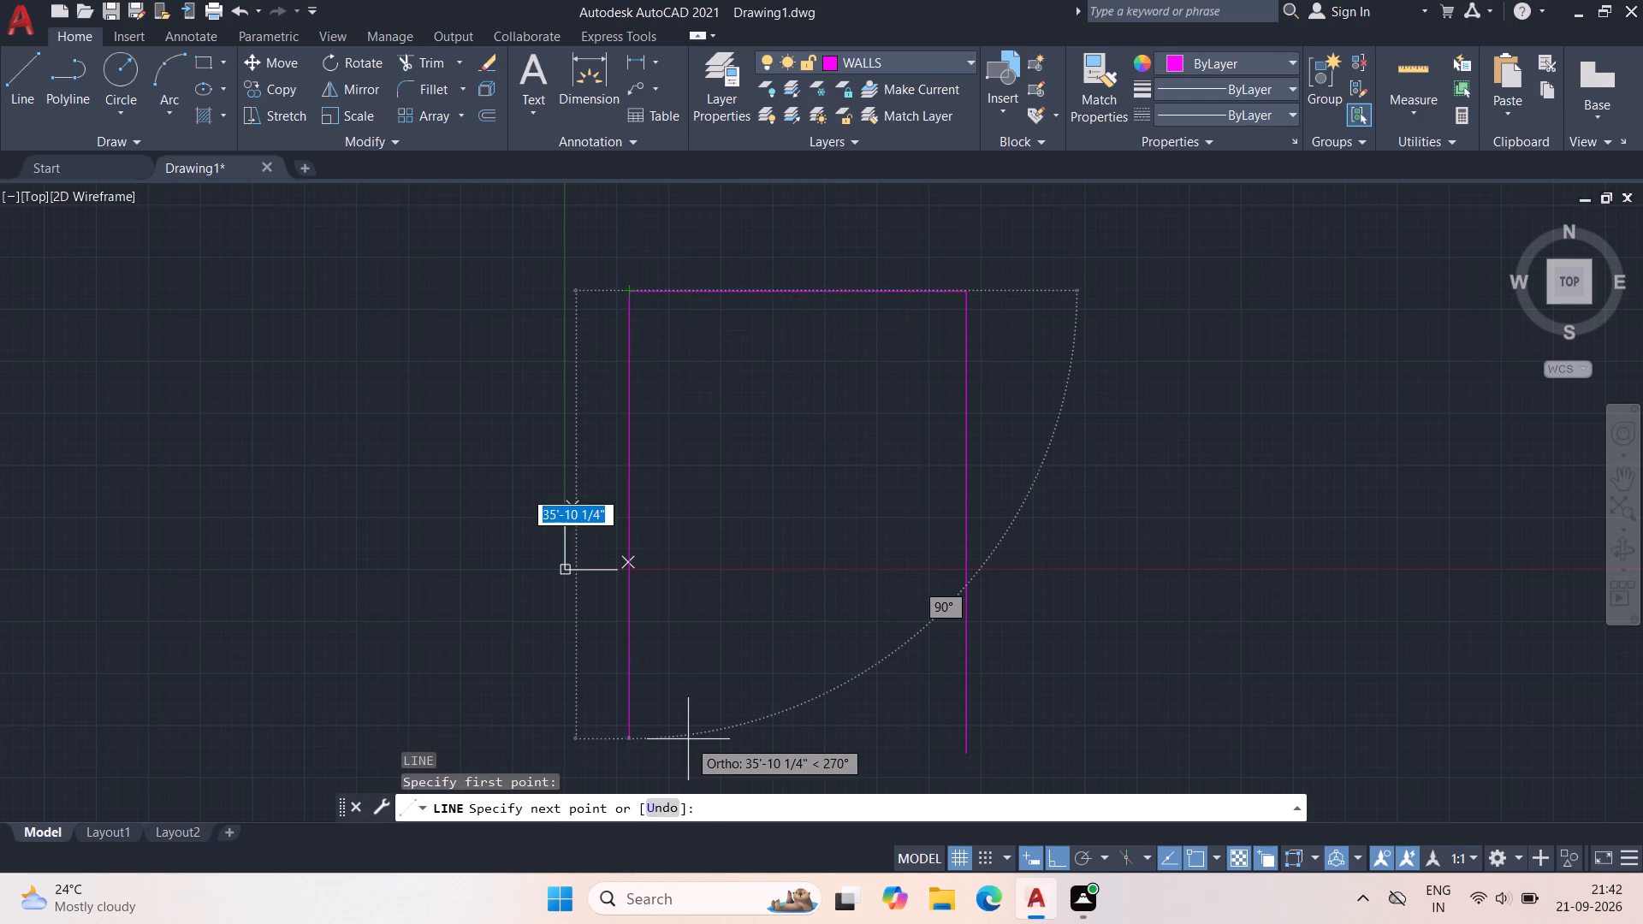
pyautogui.write('37')
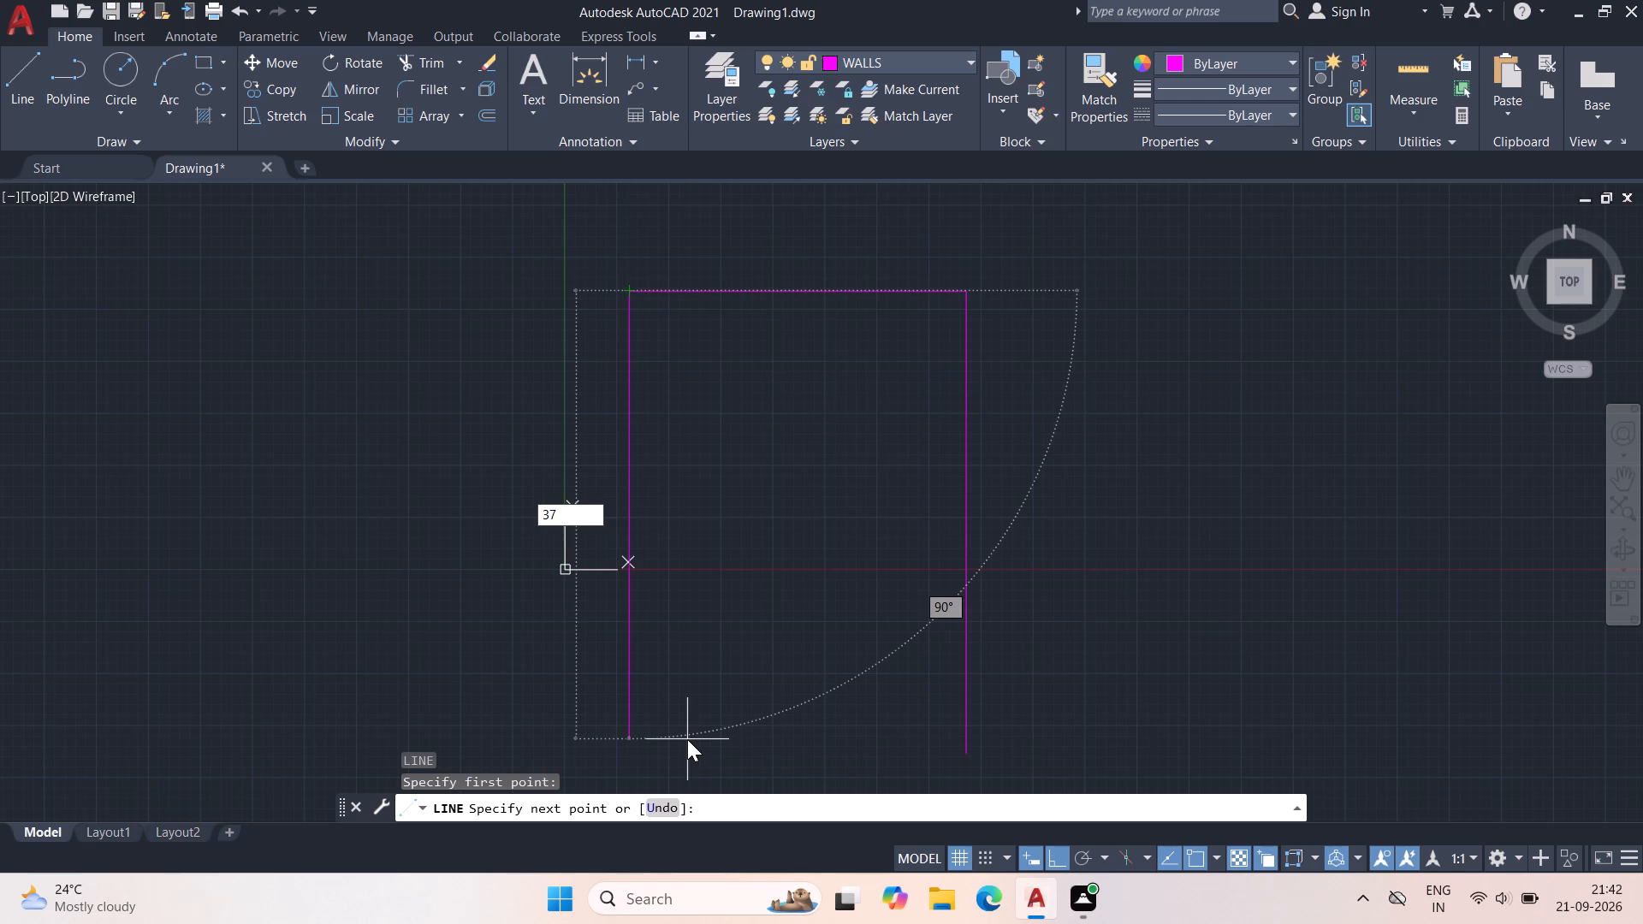
pyautogui.press("'")
pyautogui.press('Return')
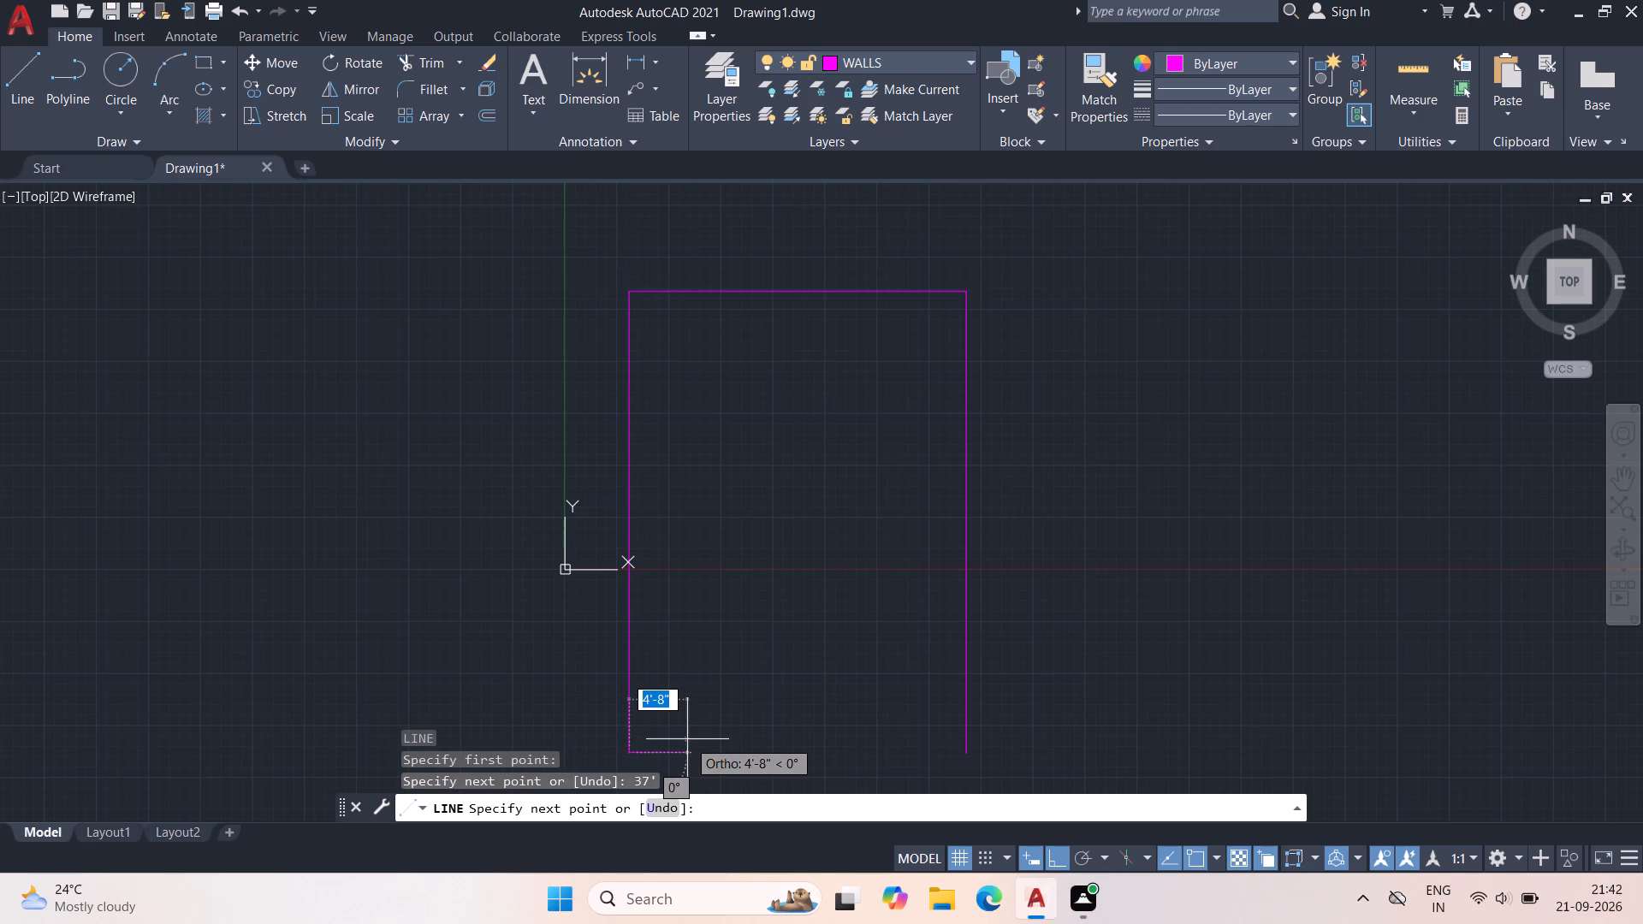
pyautogui.click(967, 750)
pyautogui.press('Escape')
pyautogui.press('Escape')
pyautogui.moveTo(703, 553); pyautogui.dragTo(714, 495, button='middle')
pyautogui.press('Escape')
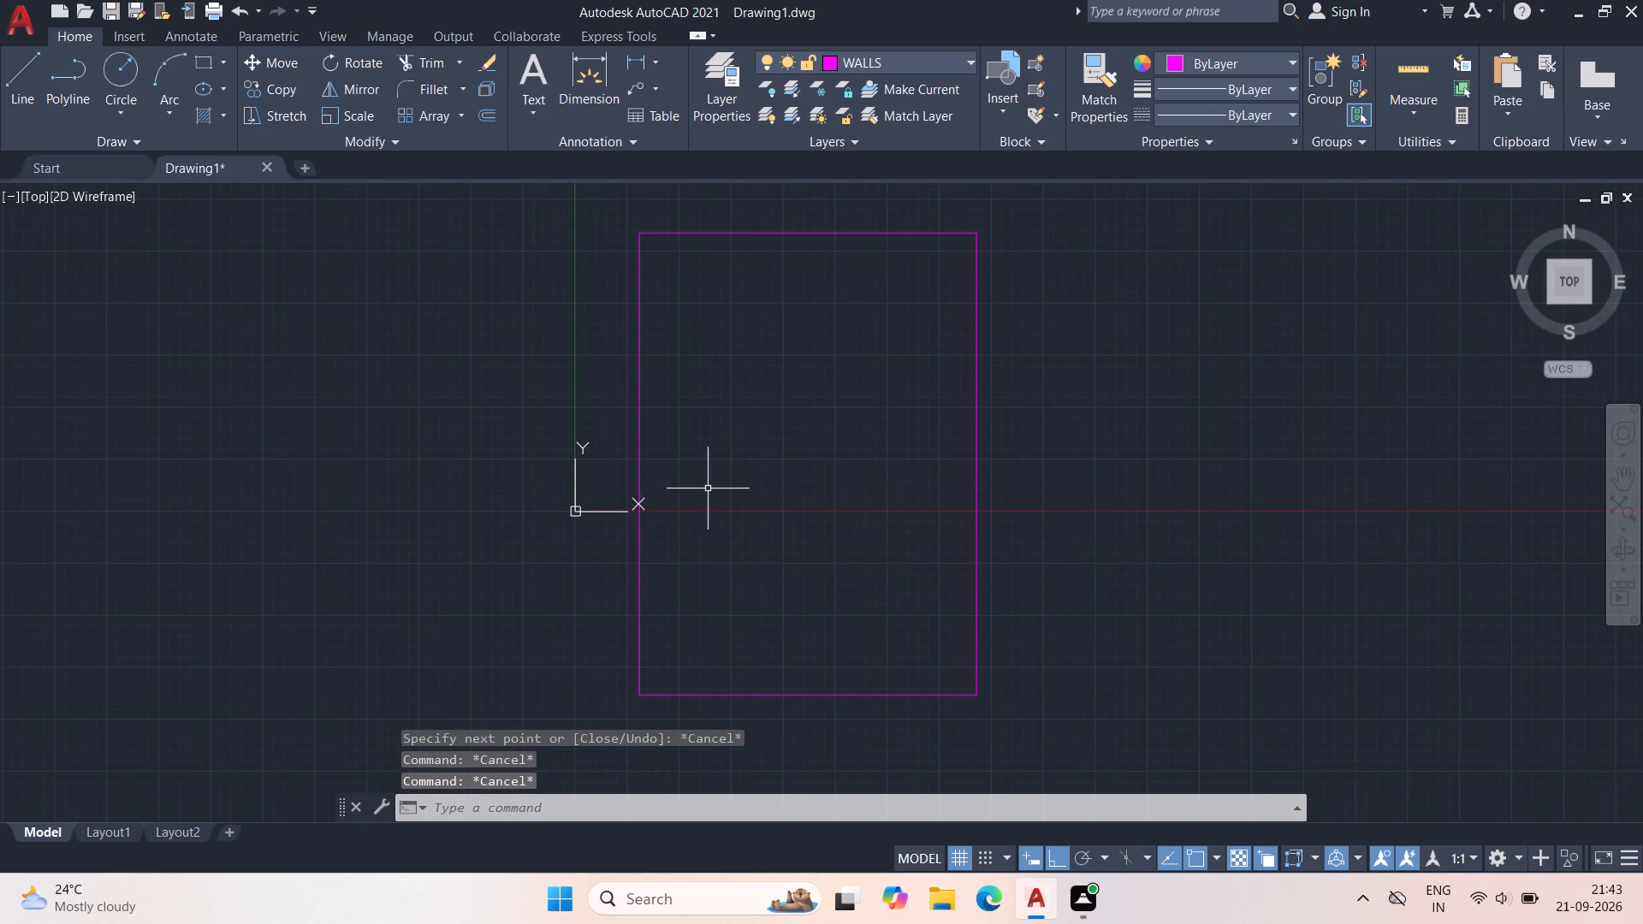
# Move all four outer wall lines straight up by about 19'-10".
pyautogui.scroll(-1, 705, 485)
pyautogui.moveTo(641, 291); pyautogui.dragTo(820, 689)
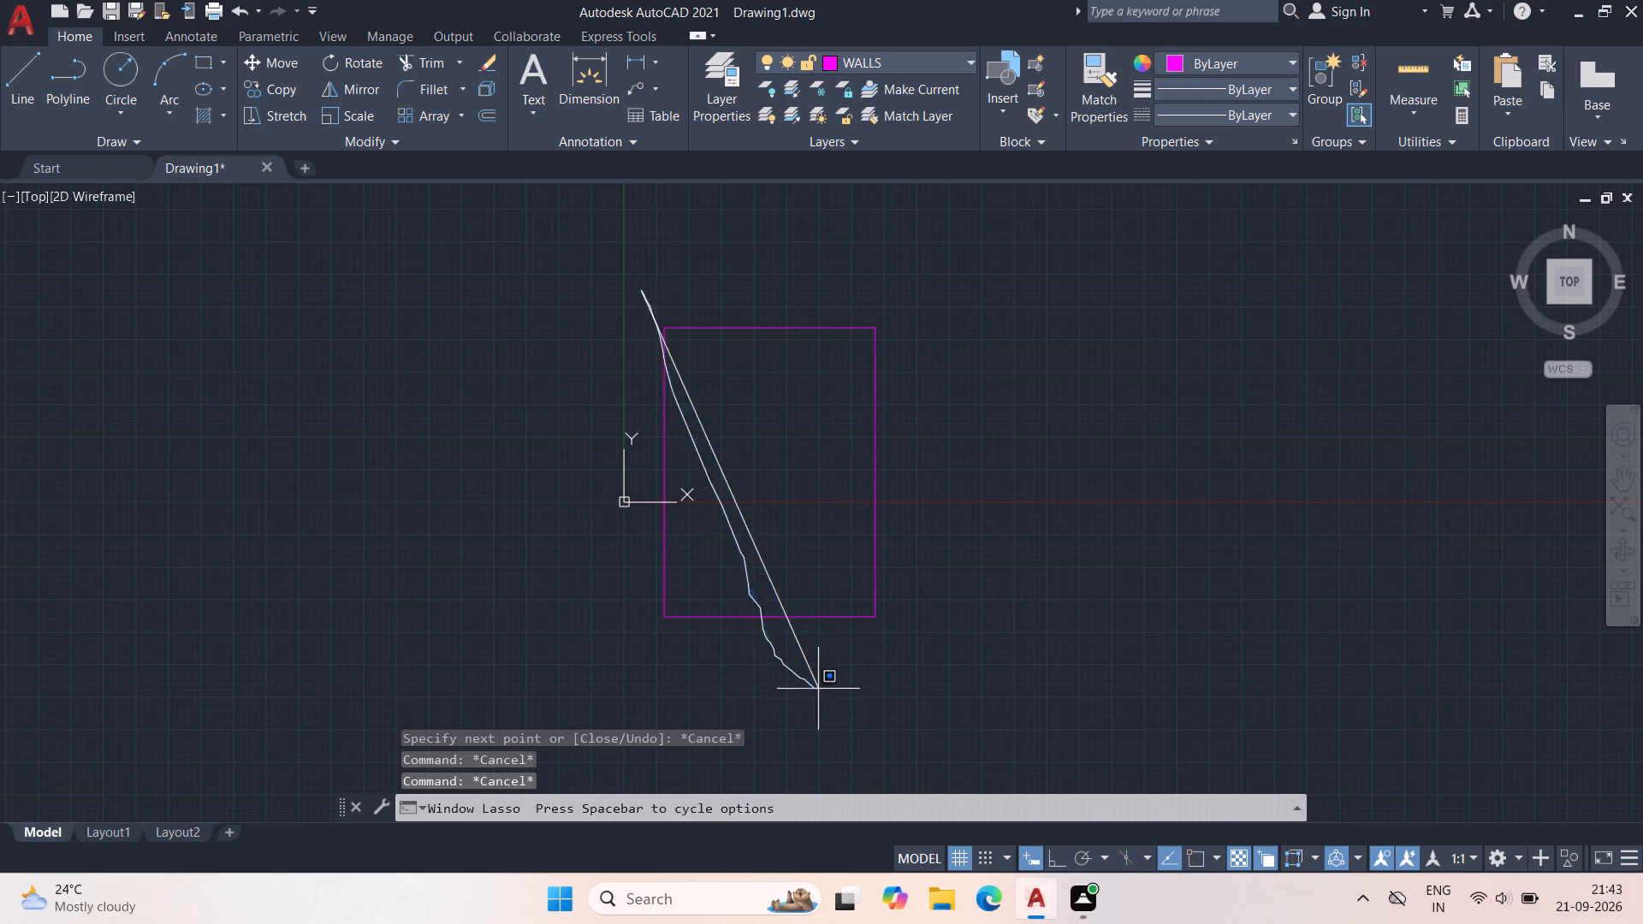
pyautogui.moveTo(820, 689); pyautogui.dragTo(820, 687)
pyautogui.click(612, 311)
pyautogui.click(936, 686)
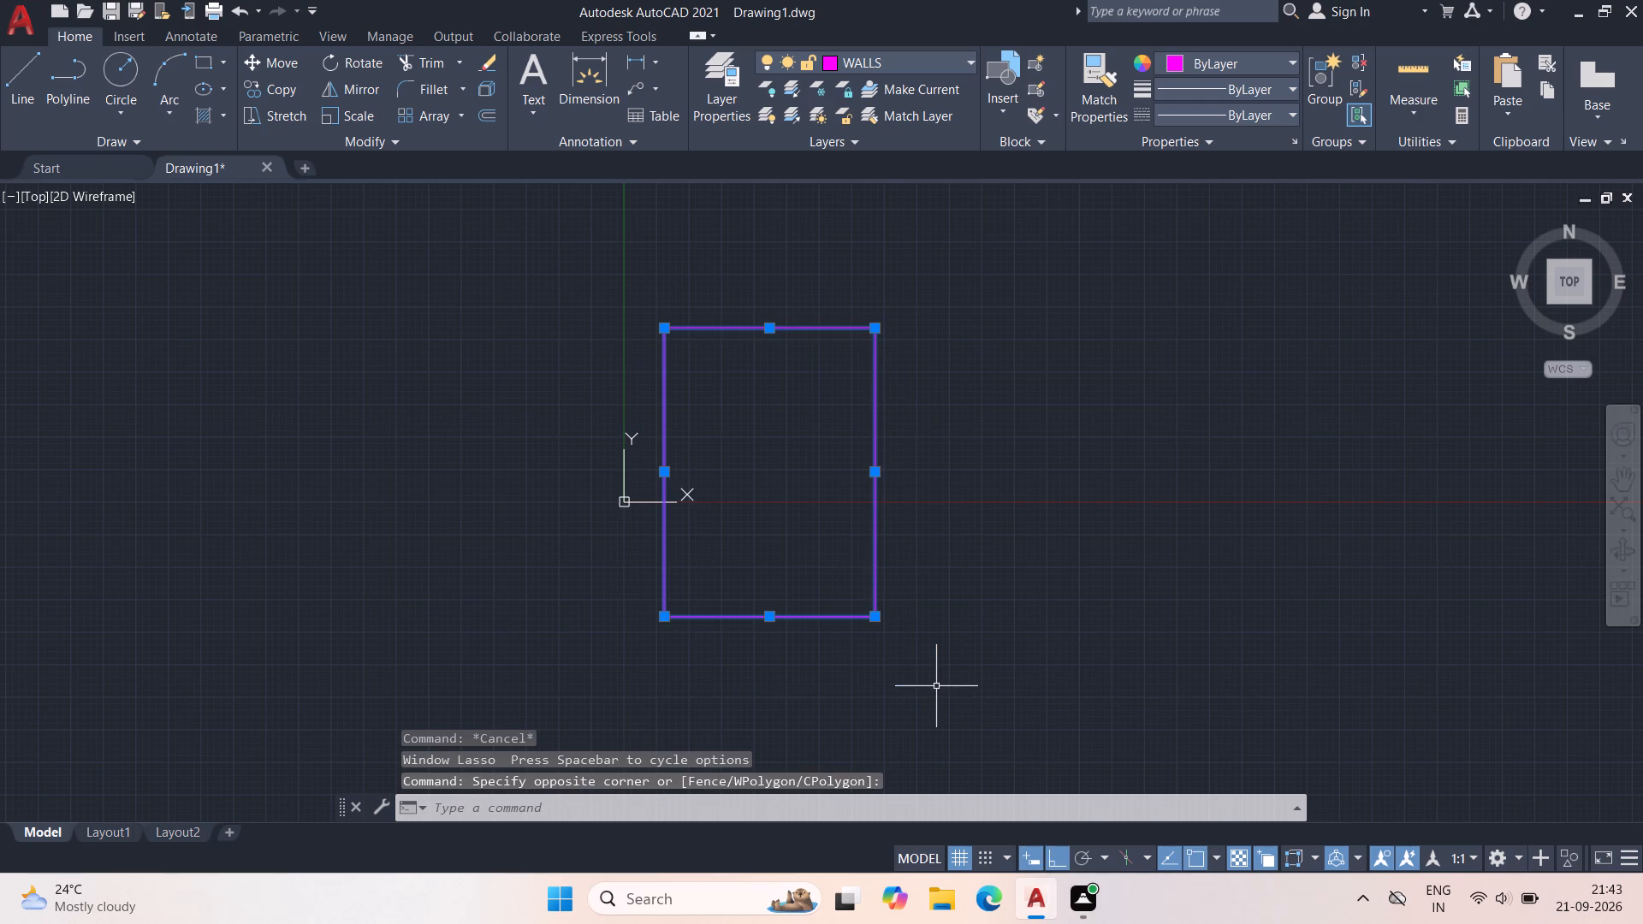
pyautogui.press('m')
pyautogui.press('space')
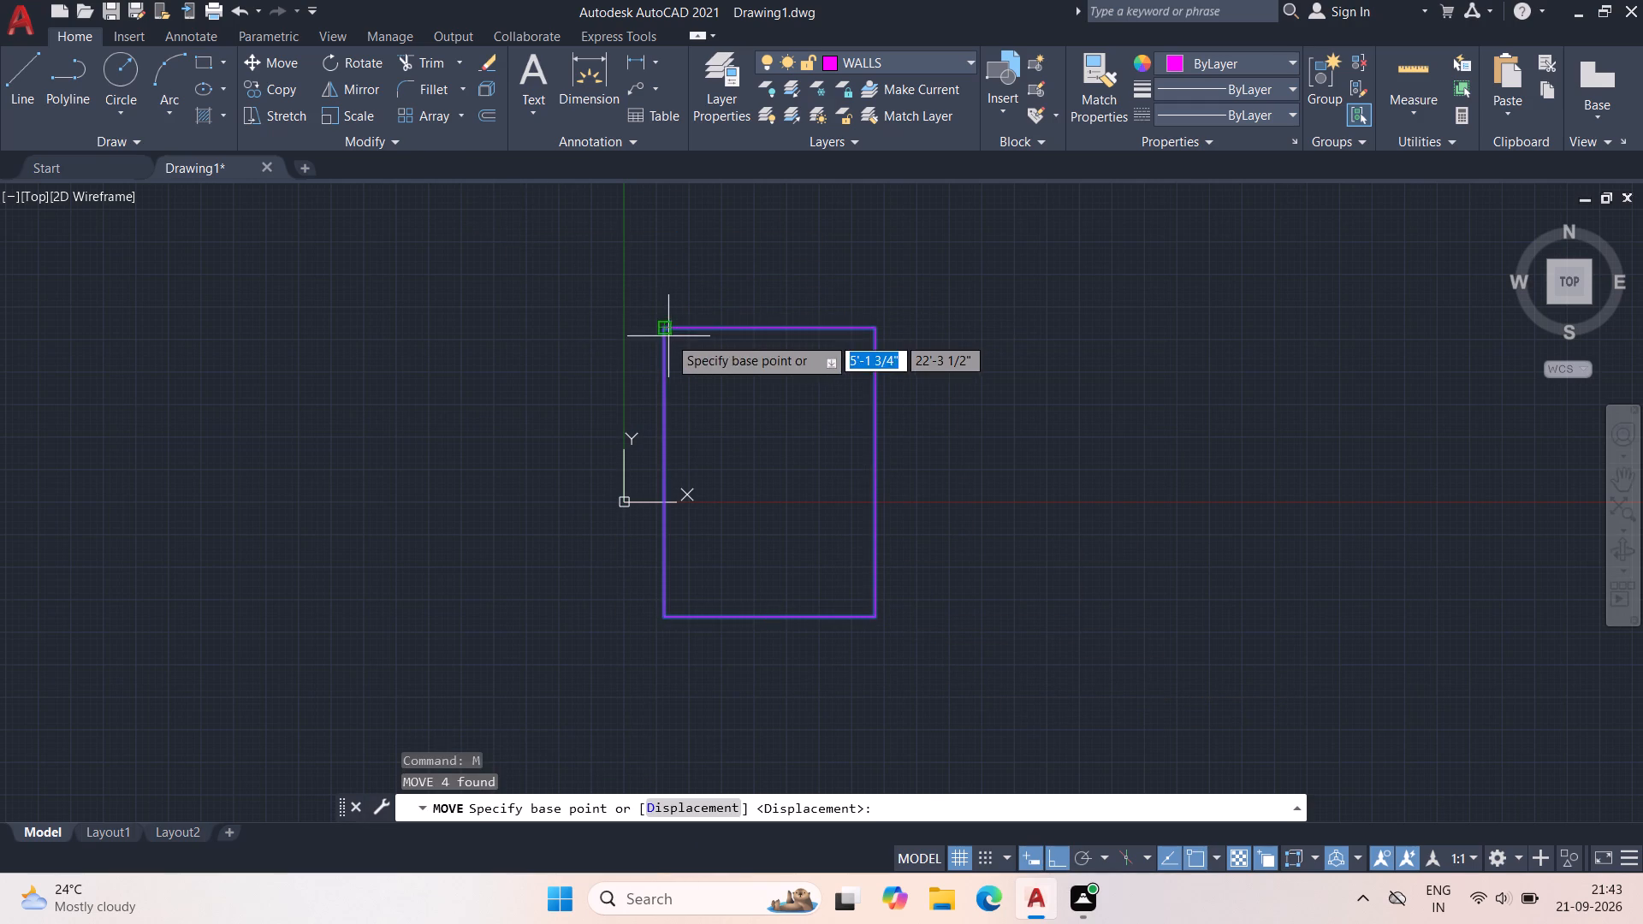
pyautogui.click(656, 326)
pyautogui.moveTo(637, 213); pyautogui.dragTo(622, 319, button='middle')
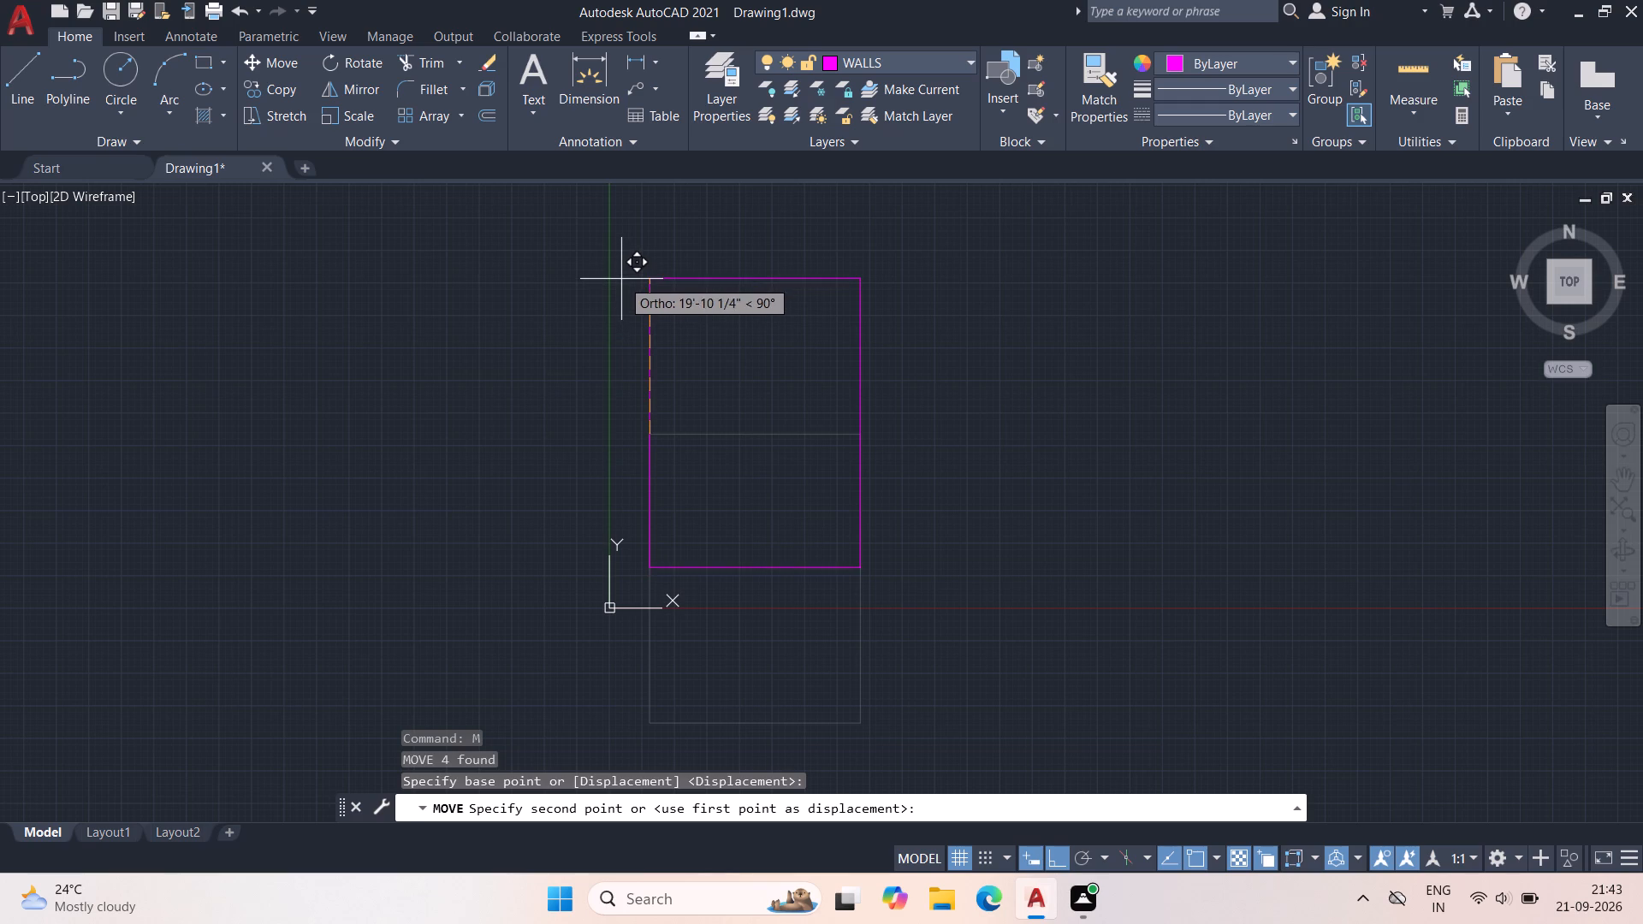
pyautogui.click(621, 278)
pyautogui.middleClick(689, 348)
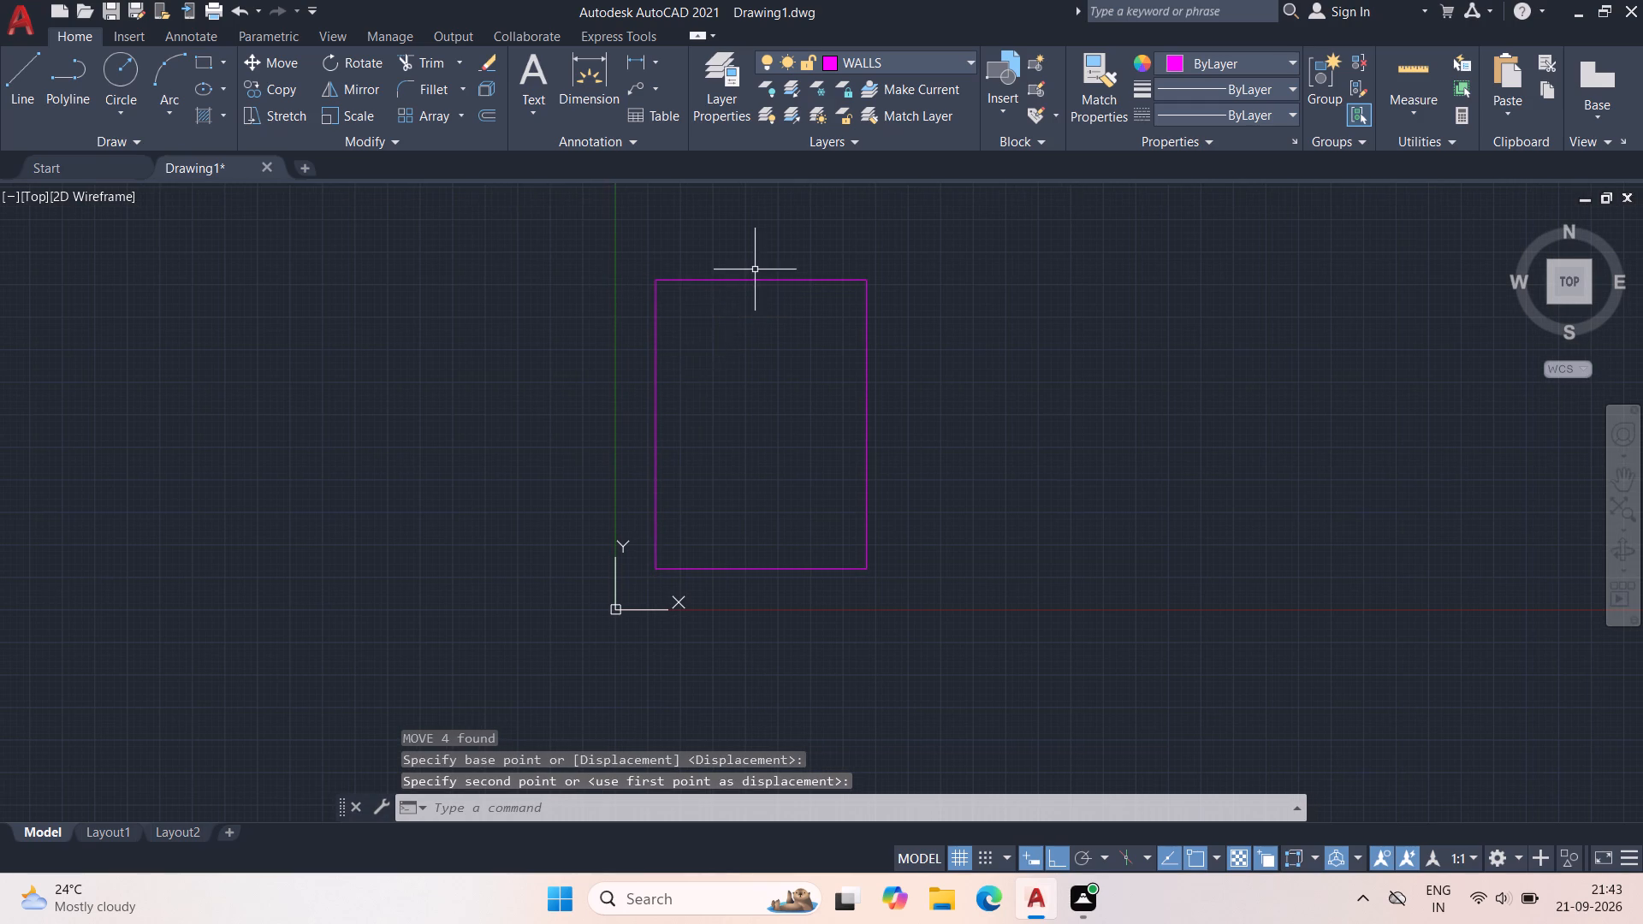
# Offset the upper and left outer wall lines 9" inward to form the wall thickness.
pyautogui.scroll(2, 755, 269)
pyautogui.scroll(2, 513, 359)
pyautogui.moveTo(519, 370); pyautogui.dragTo(545, 400, button='middle')
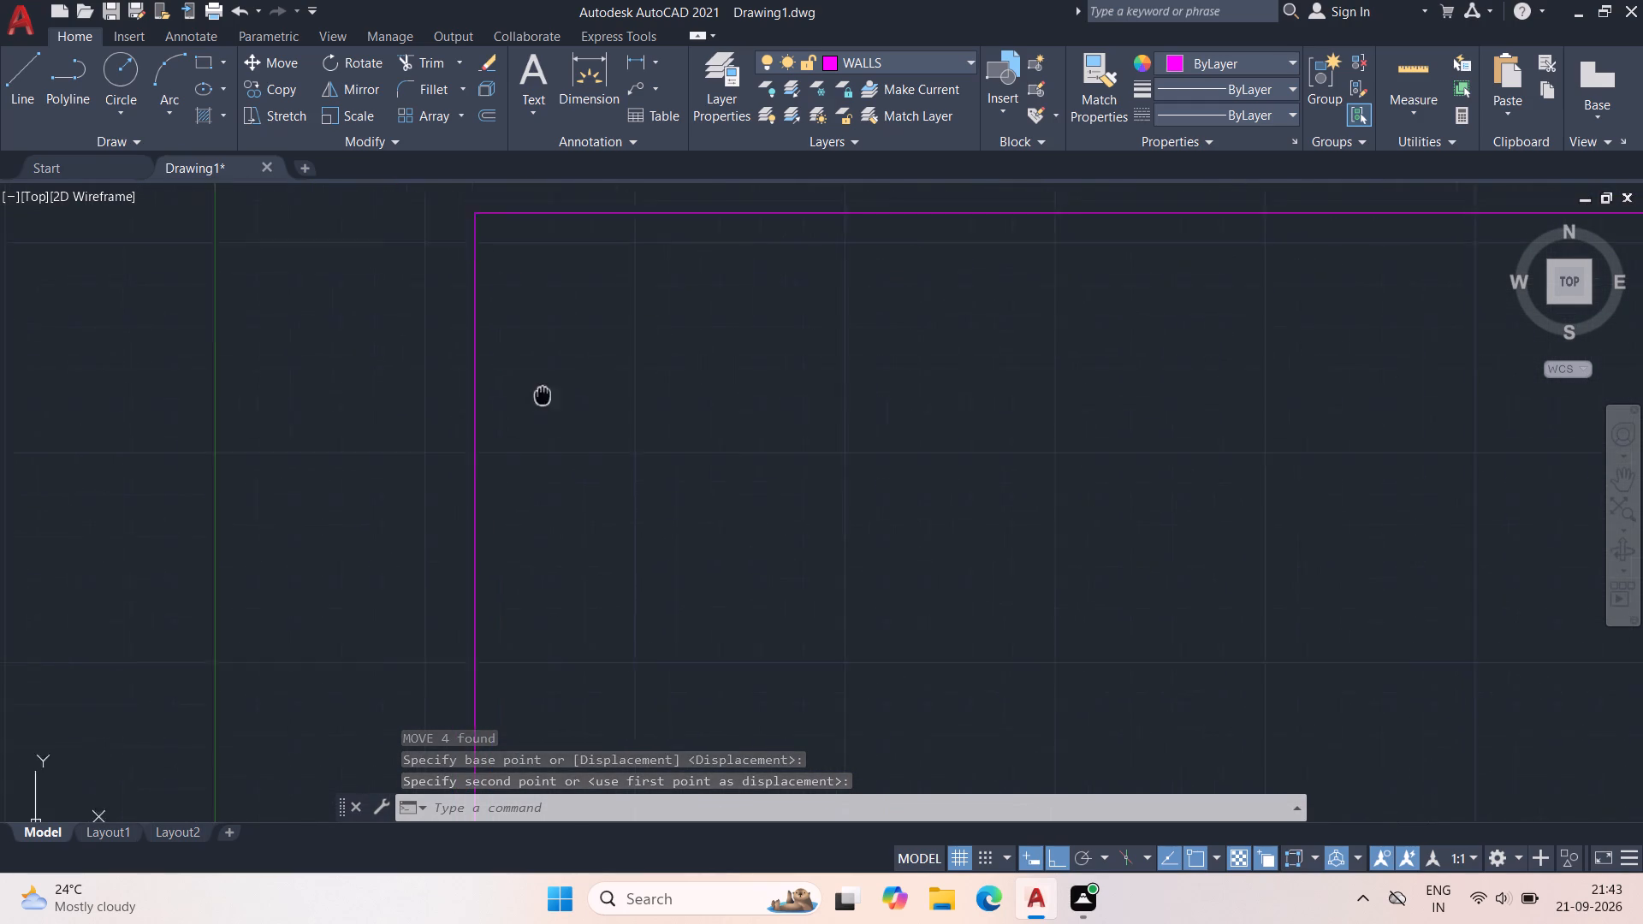
pyautogui.moveTo(545, 400); pyautogui.dragTo(570, 447, button='middle')
pyautogui.press('o')
pyautogui.press('space')
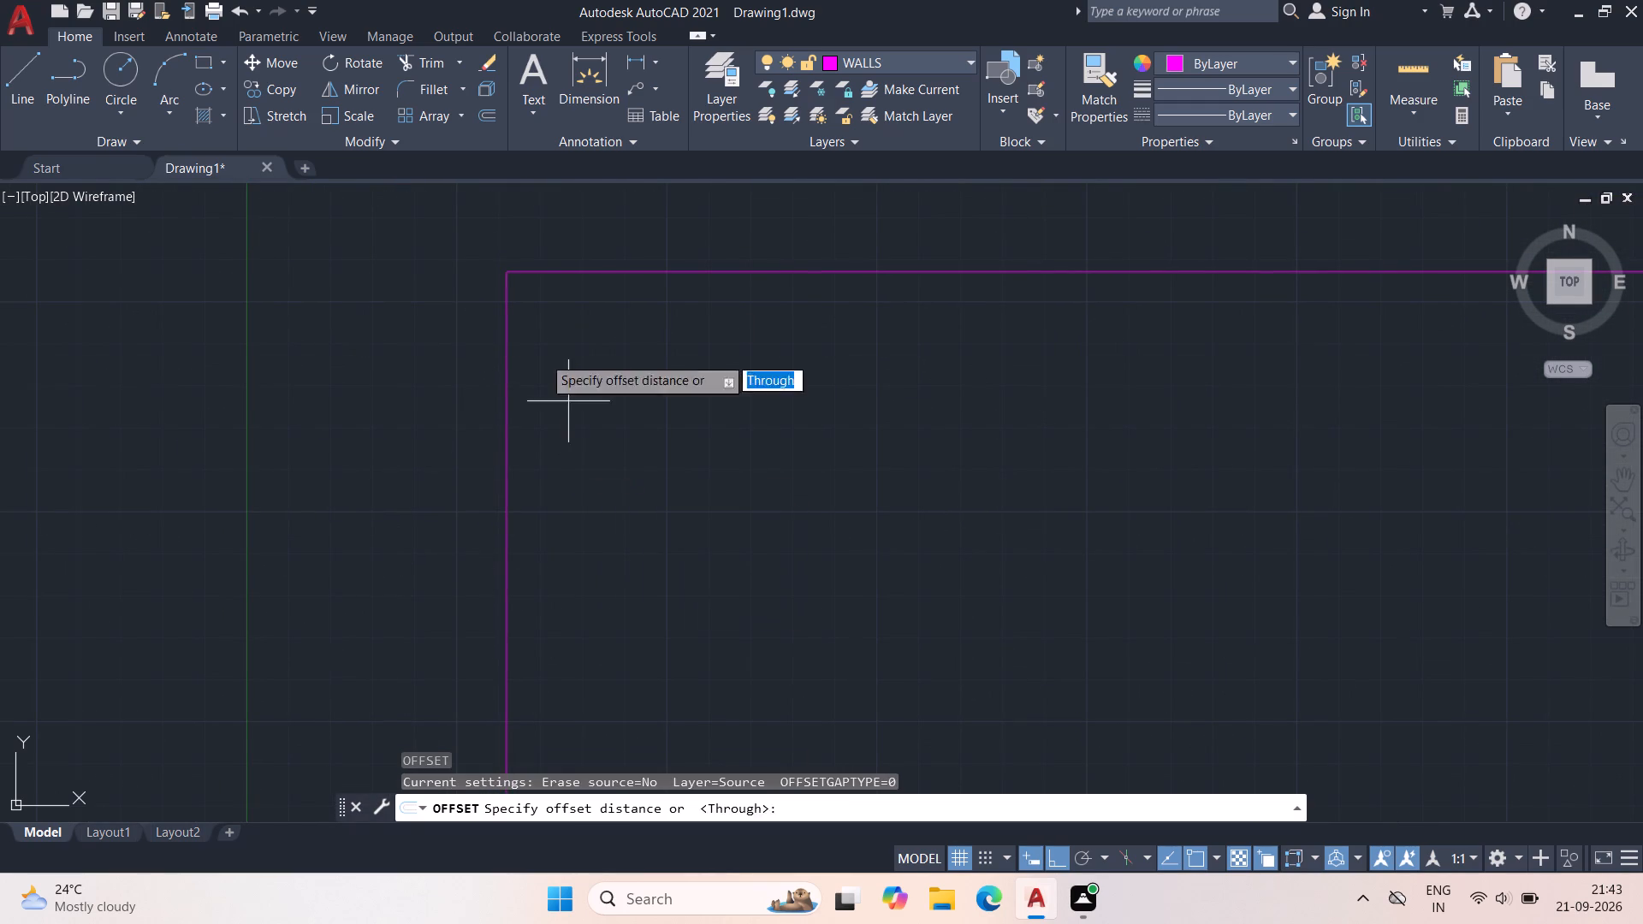
pyautogui.click(504, 269)
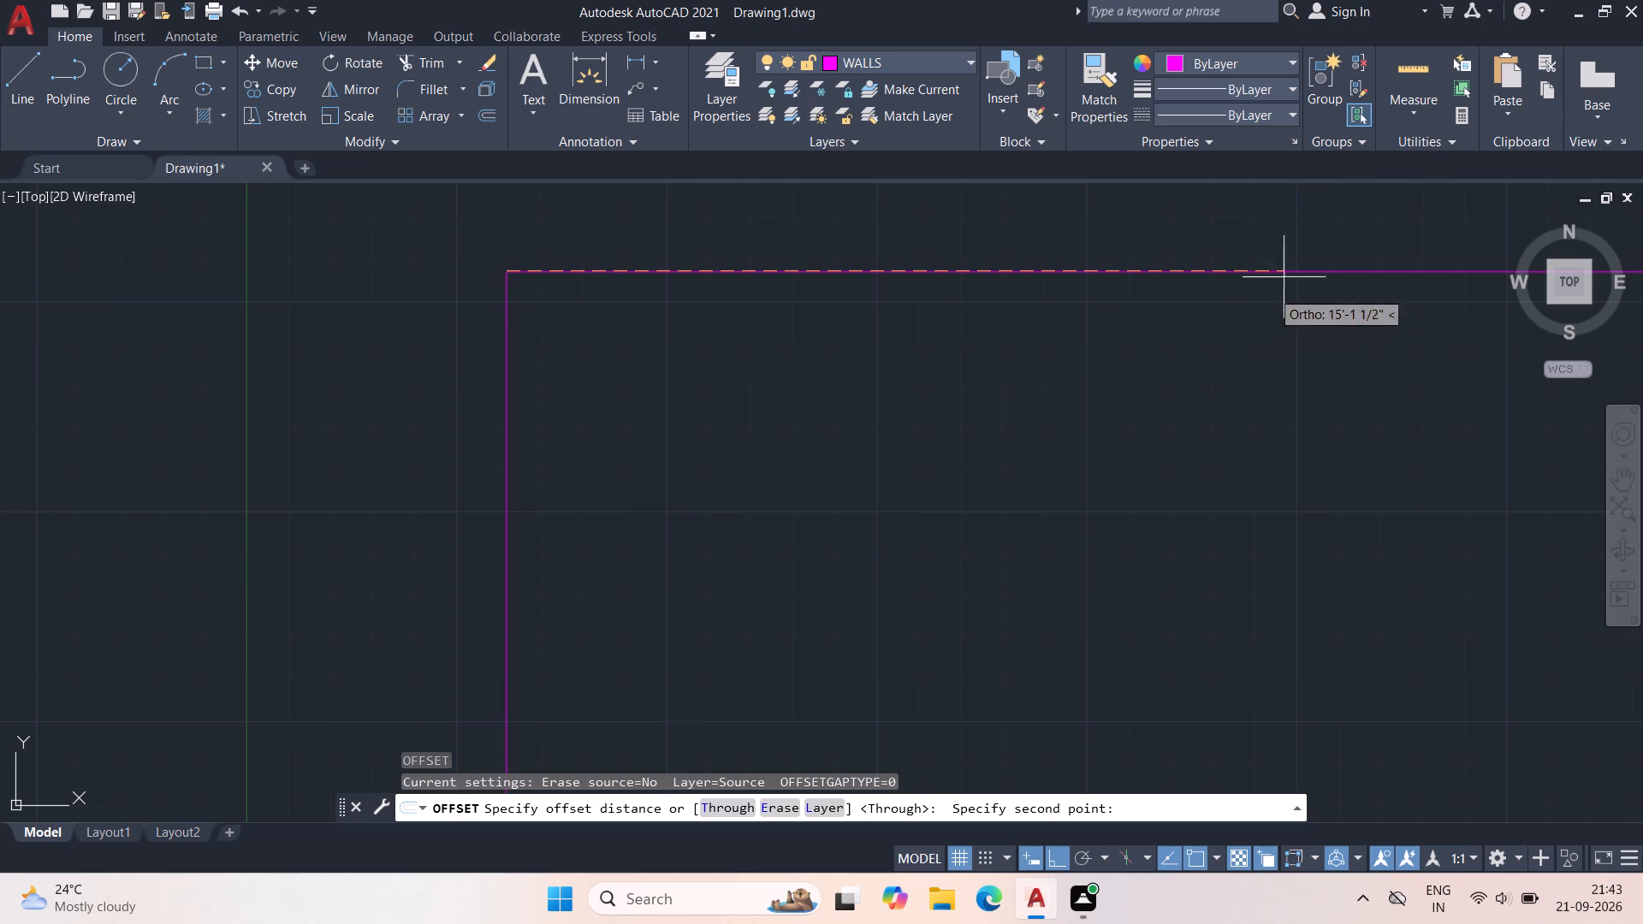
pyautogui.click(1190, 269)
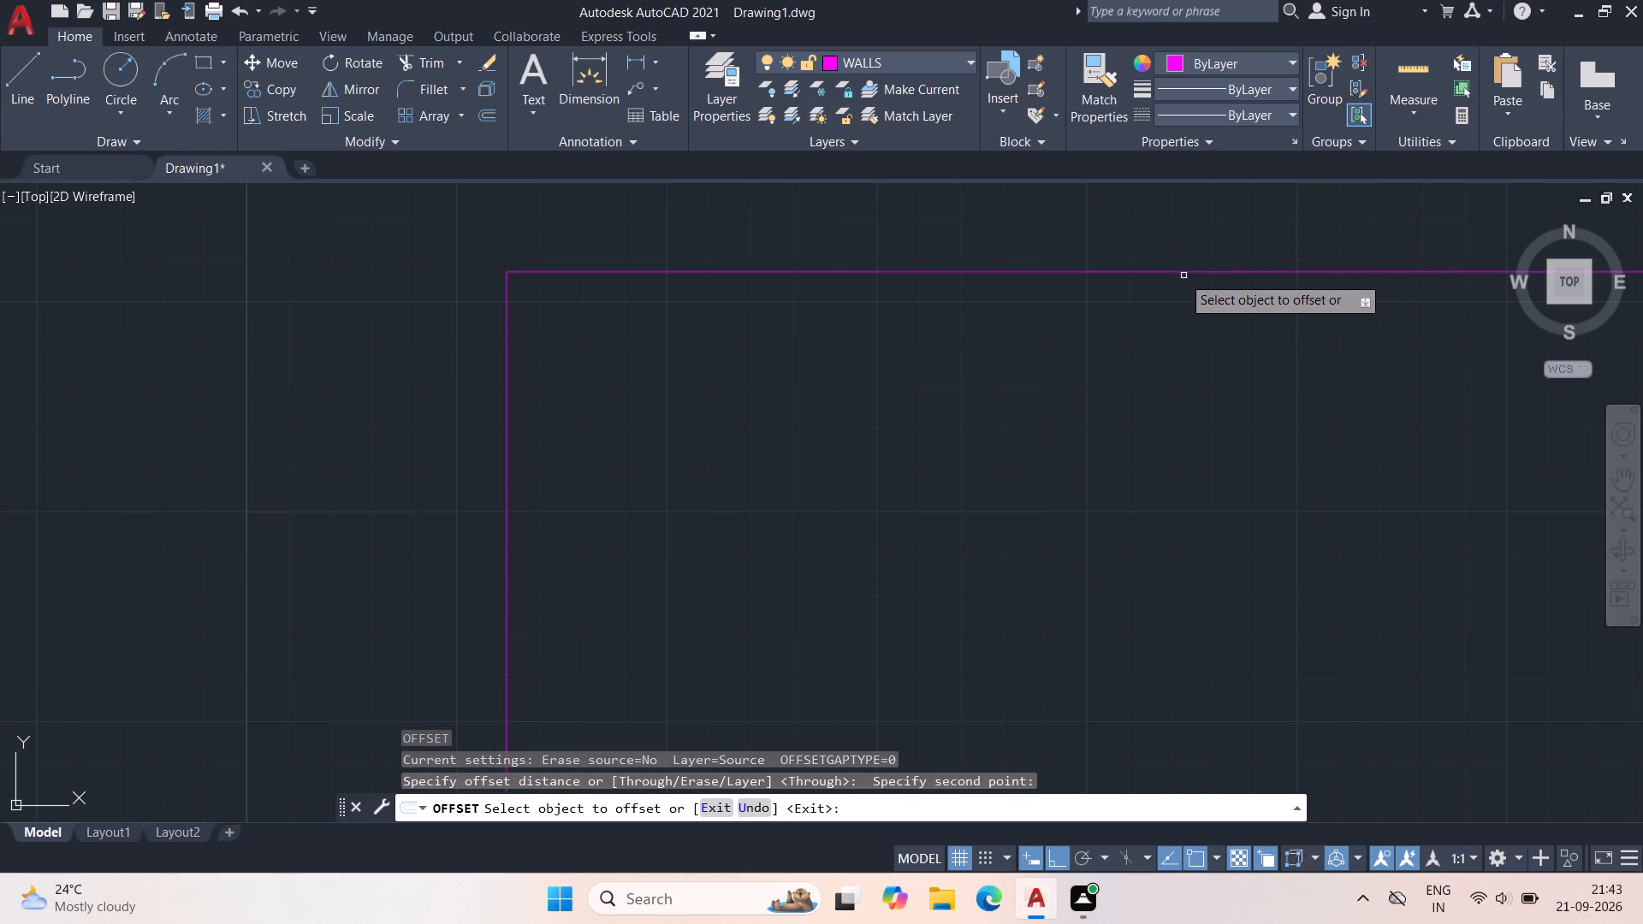
pyautogui.click(1183, 271)
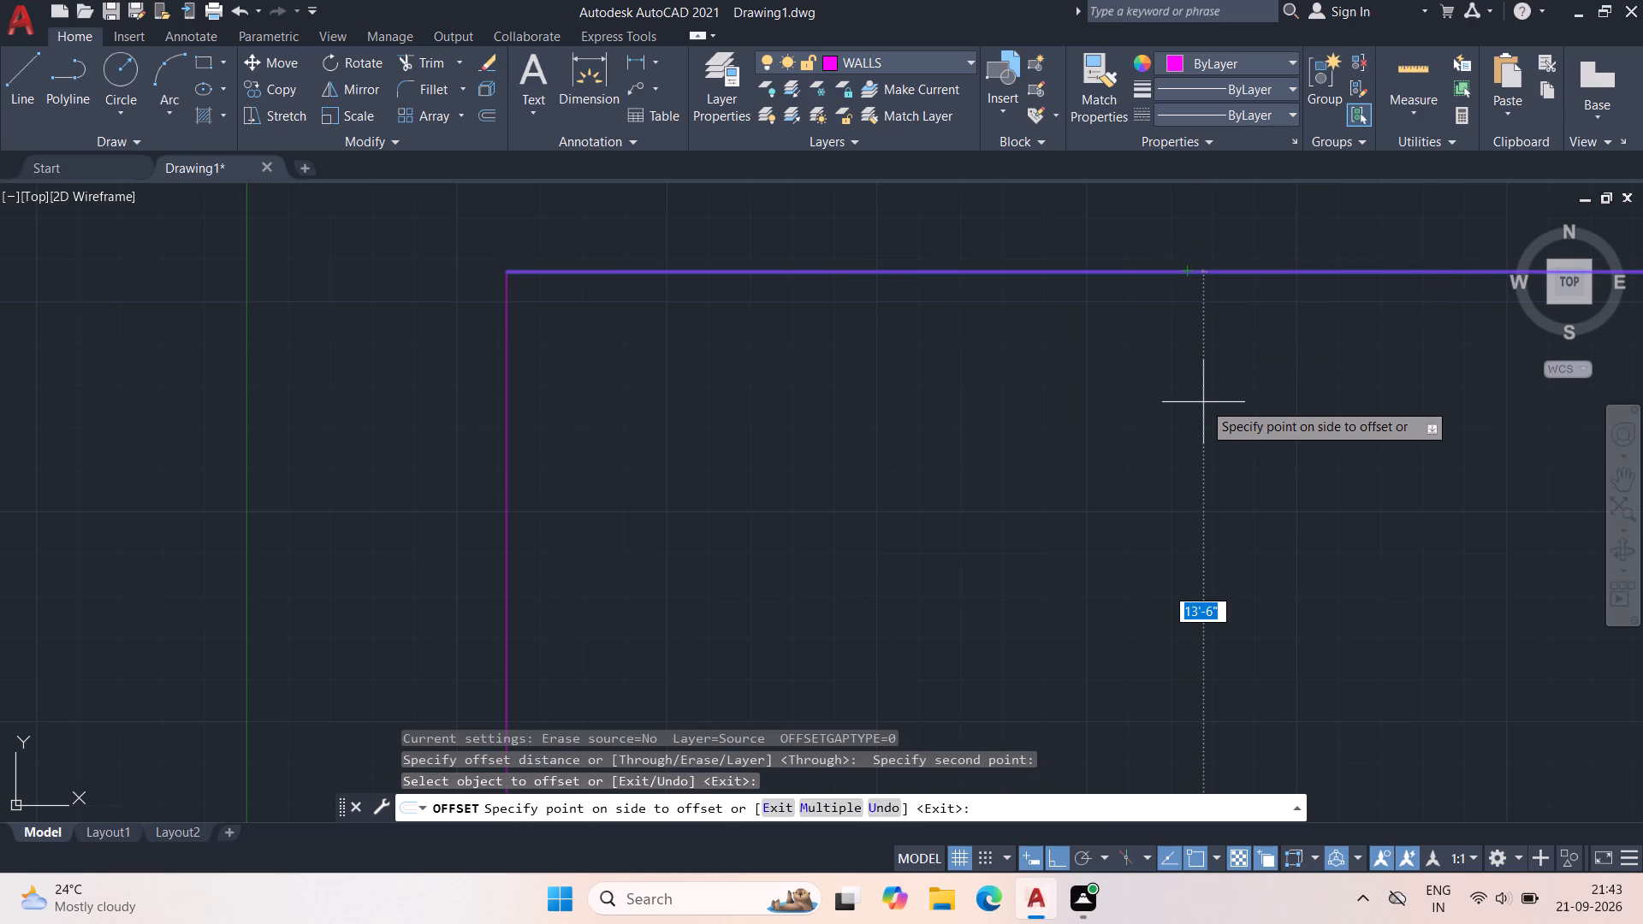
pyautogui.press('9')
pyautogui.hotkey('shift', 'Return')
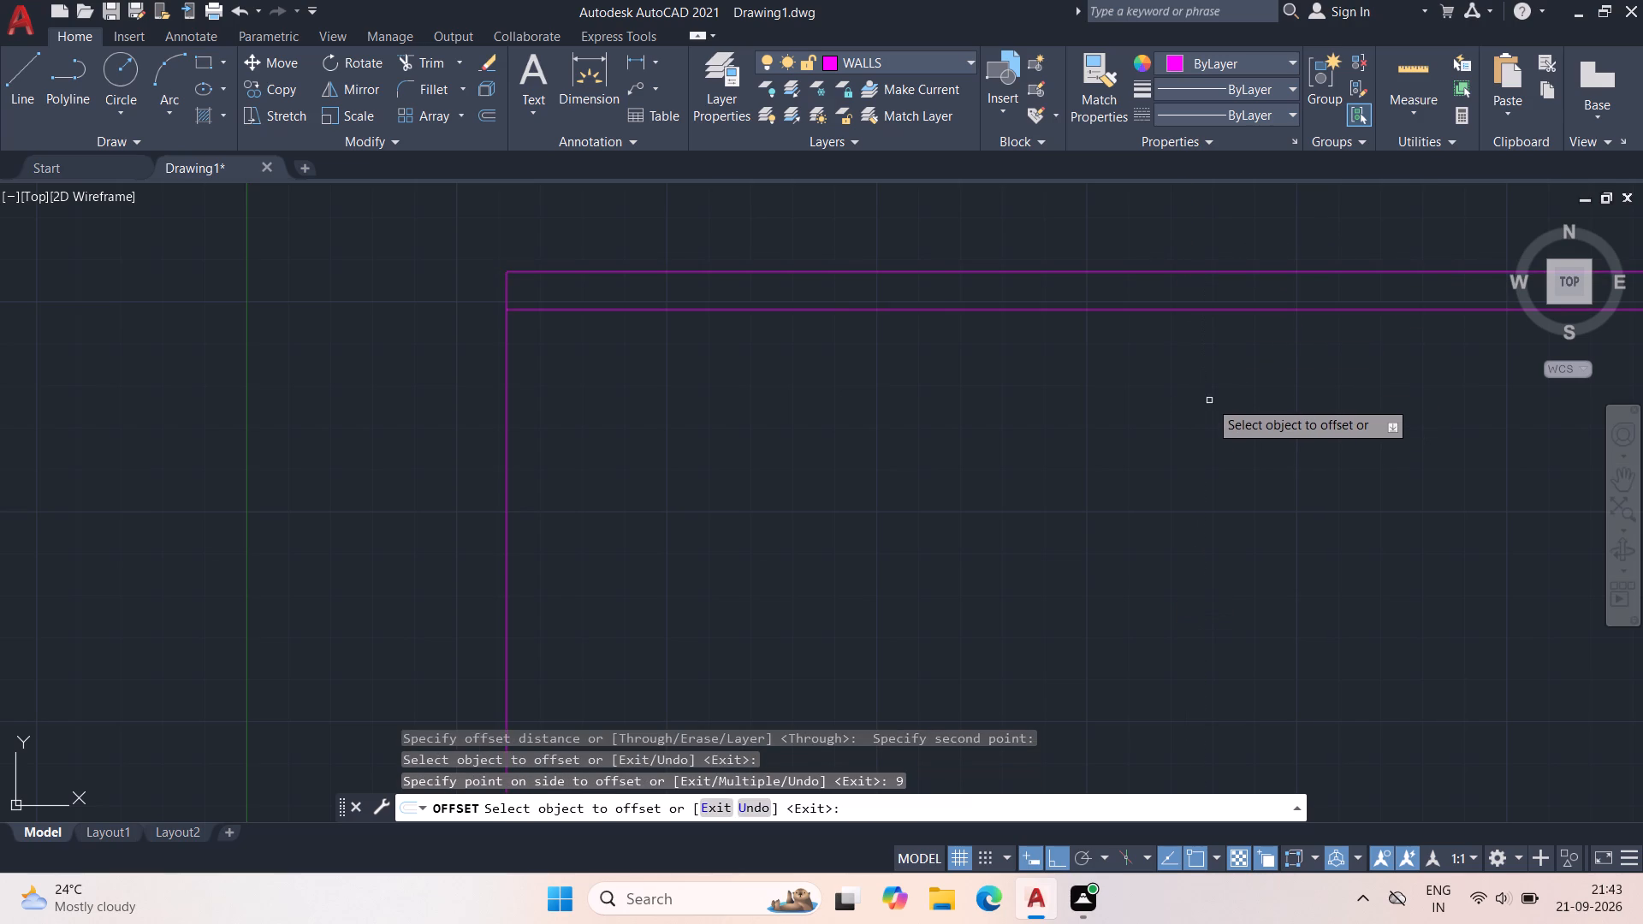
pyautogui.click(506, 518)
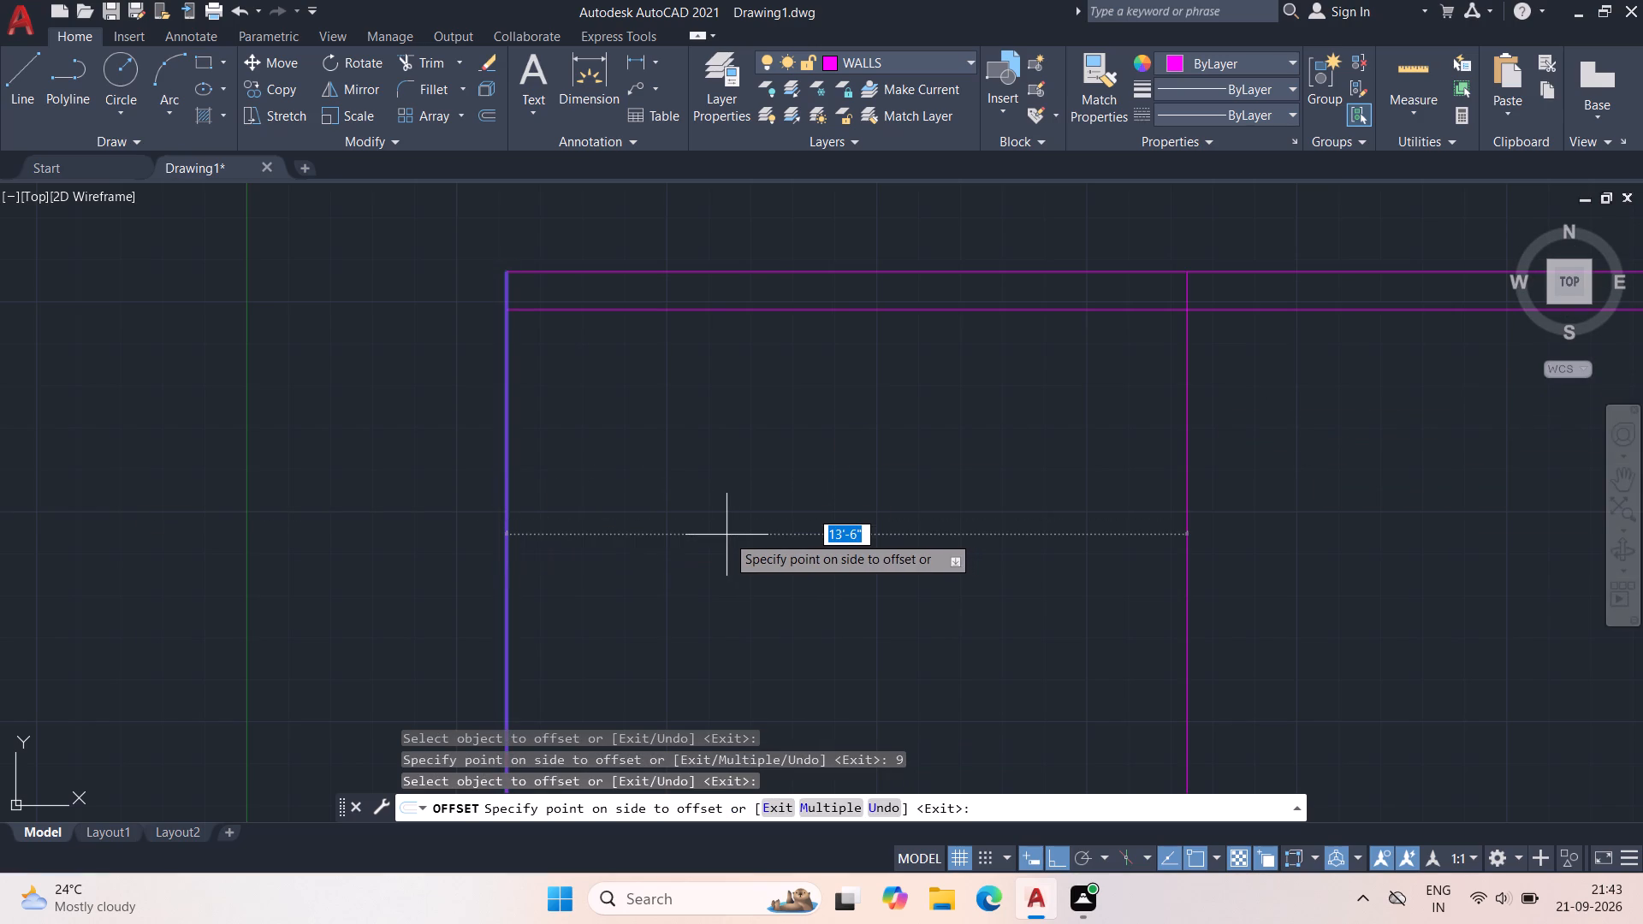
pyautogui.press('9')
pyautogui.hotkey('shift', '"')
pyautogui.press('Return')
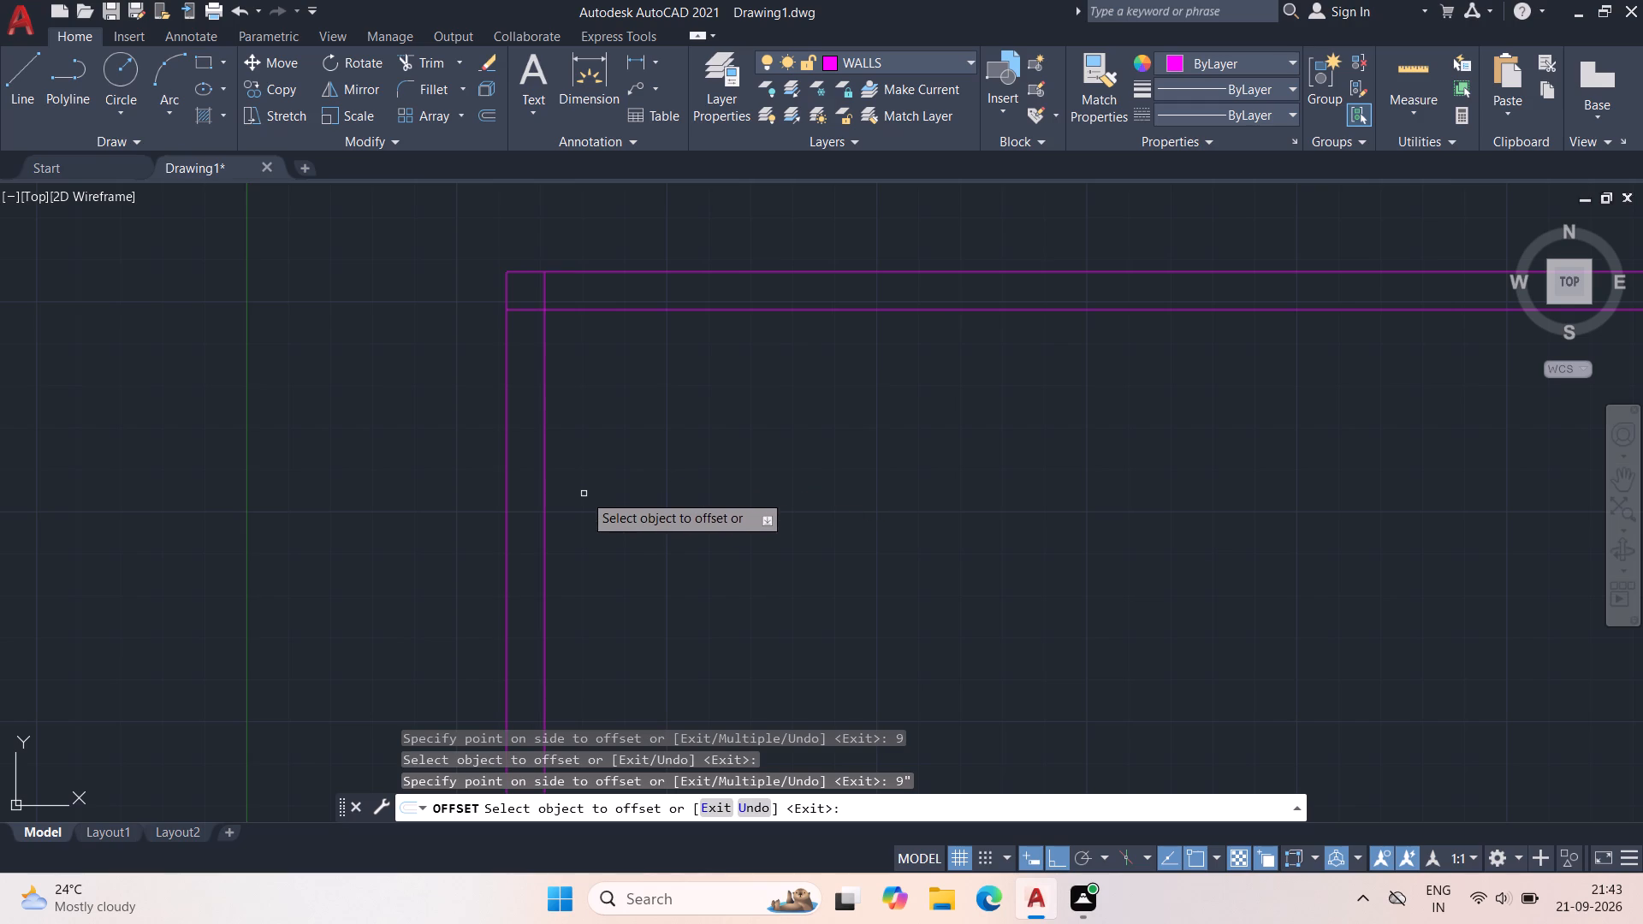
# Offset the left wall's inner line 9' to the right and the upper wall's inner line 9' down.
pyautogui.click(544, 486)
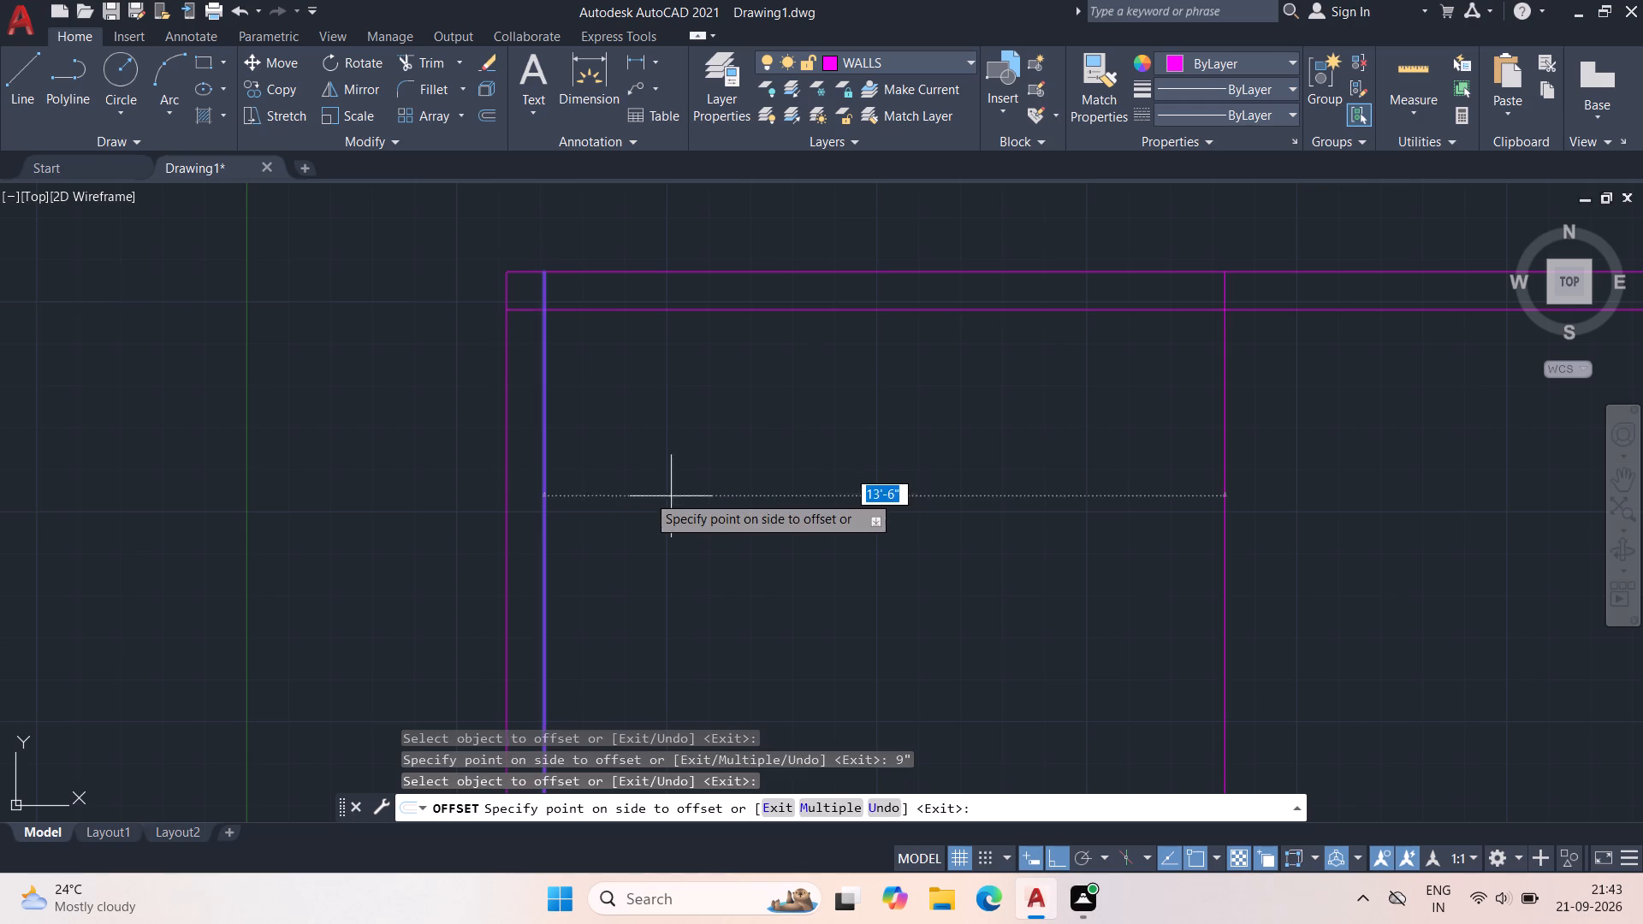
pyautogui.write("9'")
pyautogui.press('Return')
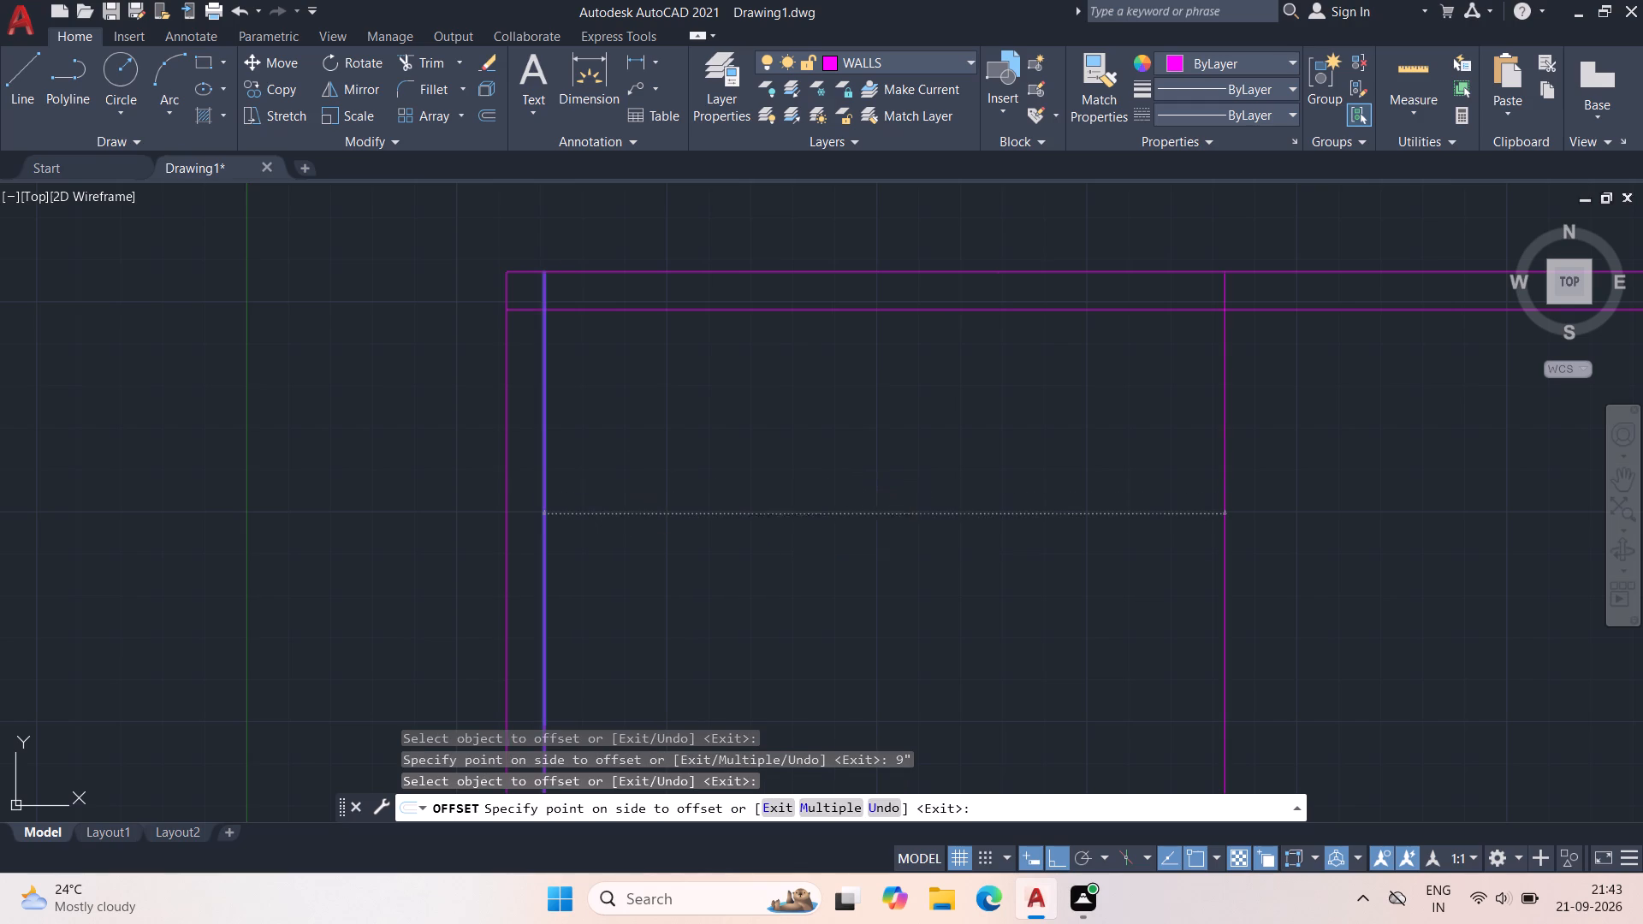
pyautogui.click(868, 310)
pyautogui.press('9')
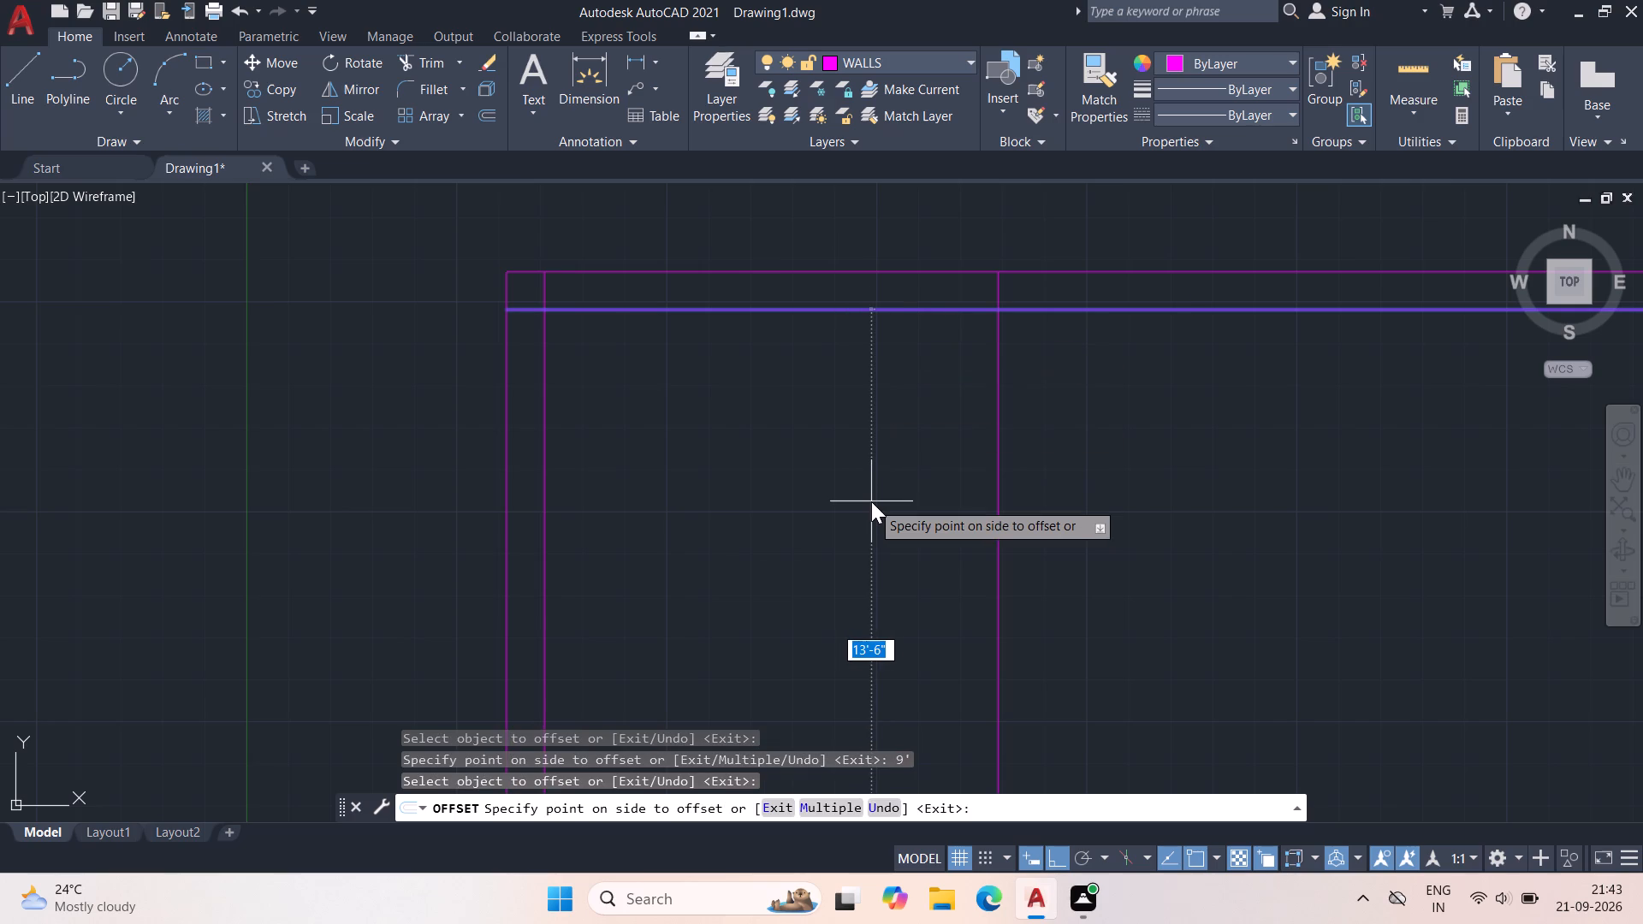
pyautogui.hotkey('shift', '"')
pyautogui.press('BackSpace')
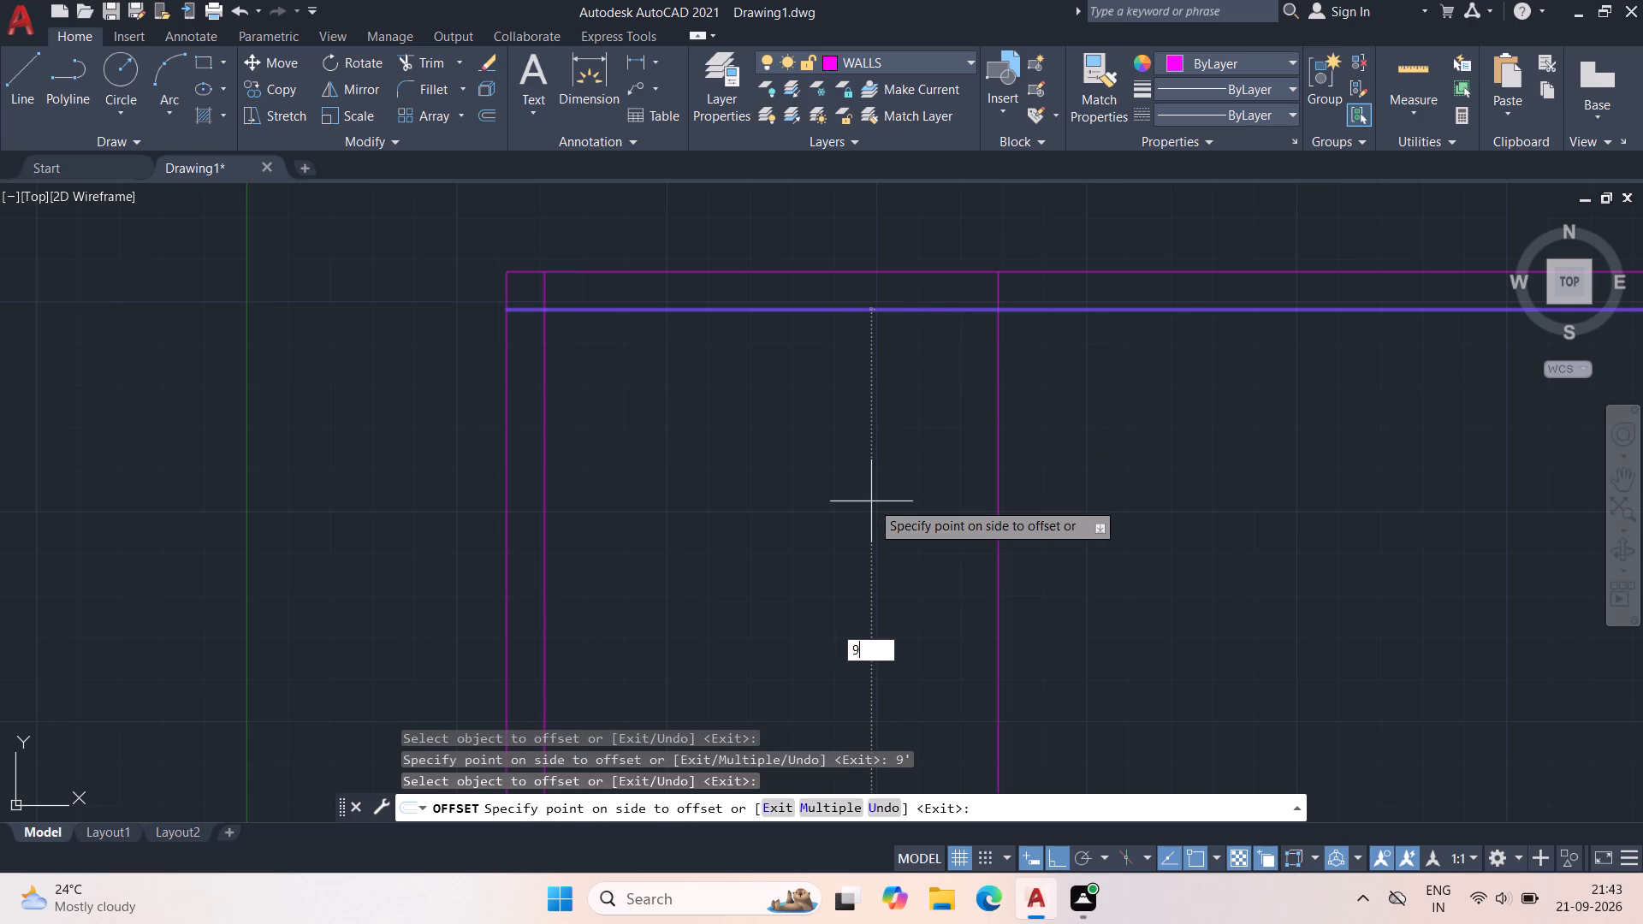
pyautogui.press("'")
pyautogui.press('Return')
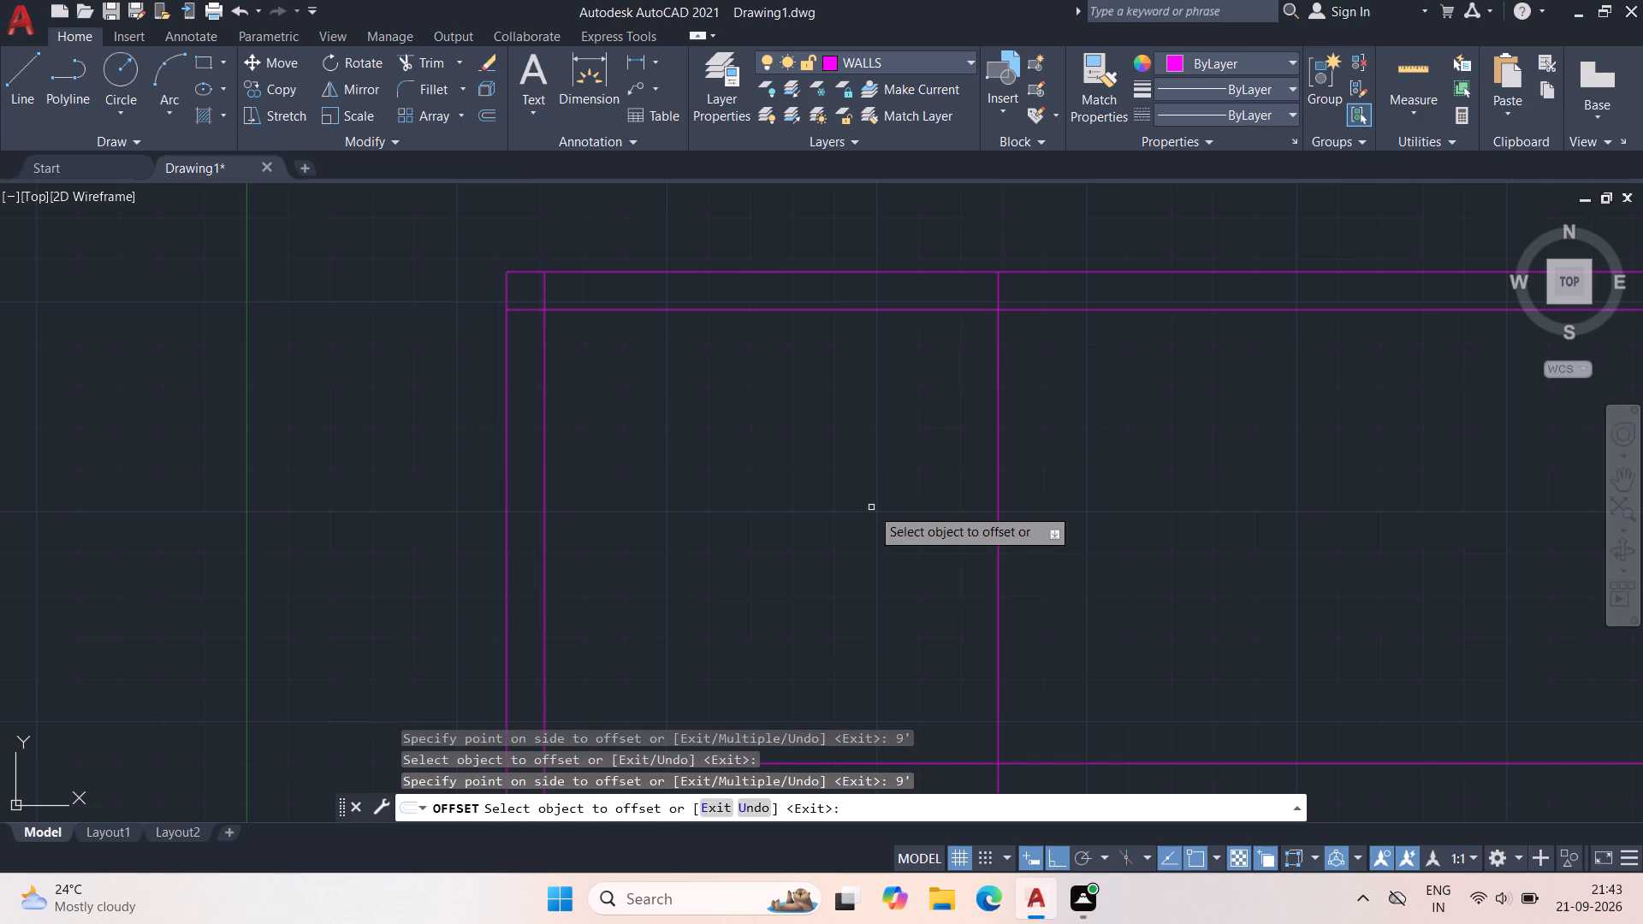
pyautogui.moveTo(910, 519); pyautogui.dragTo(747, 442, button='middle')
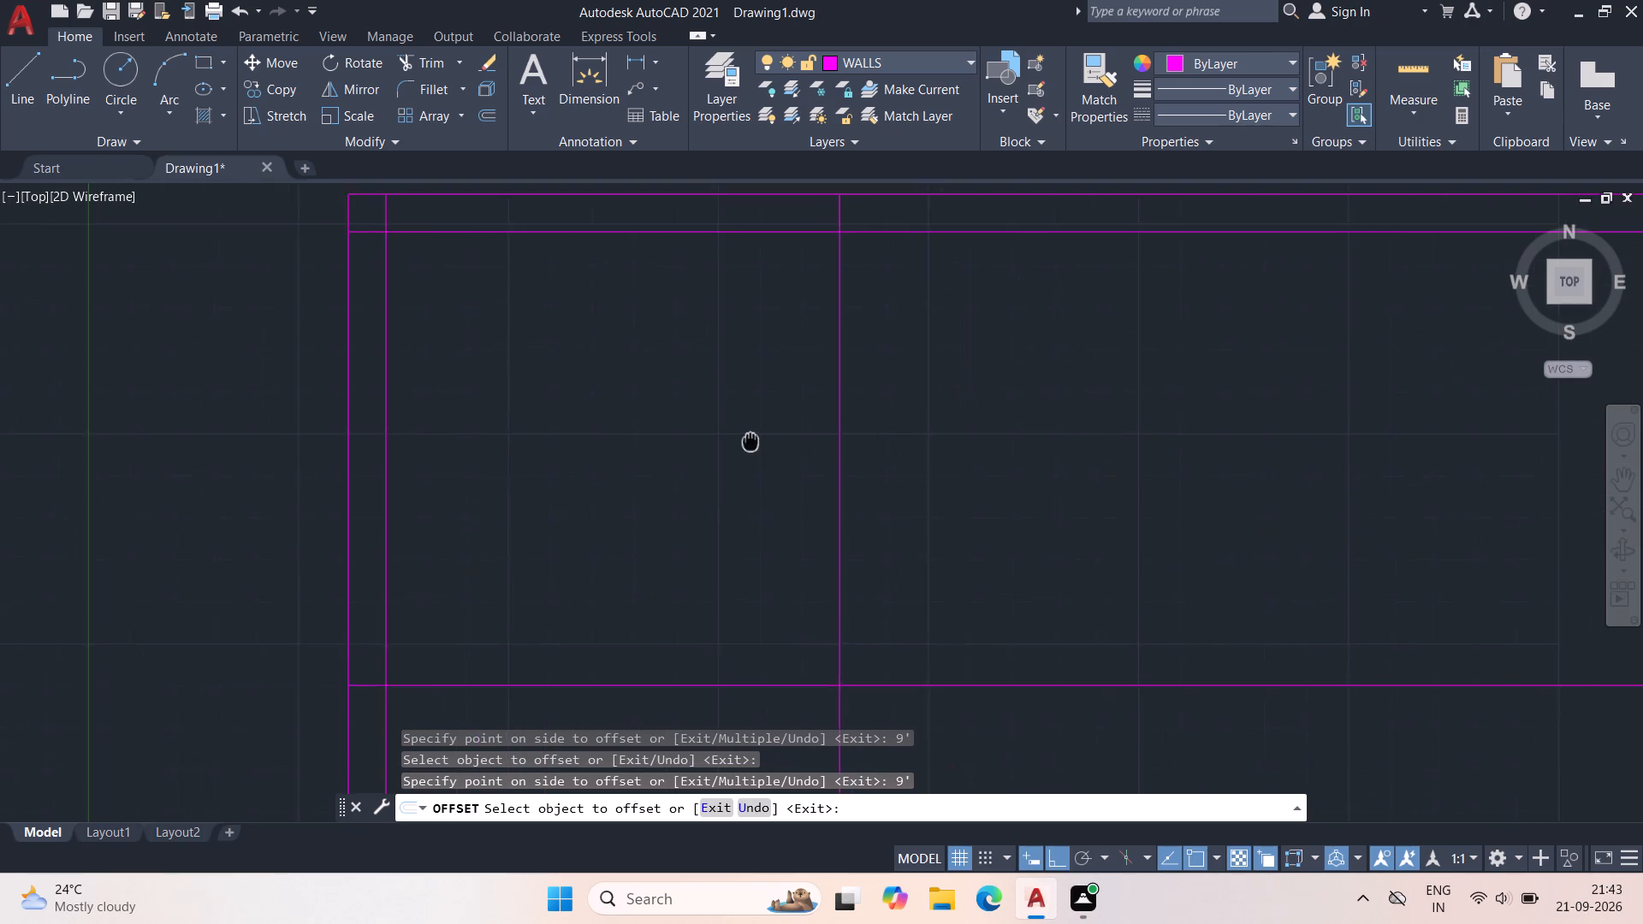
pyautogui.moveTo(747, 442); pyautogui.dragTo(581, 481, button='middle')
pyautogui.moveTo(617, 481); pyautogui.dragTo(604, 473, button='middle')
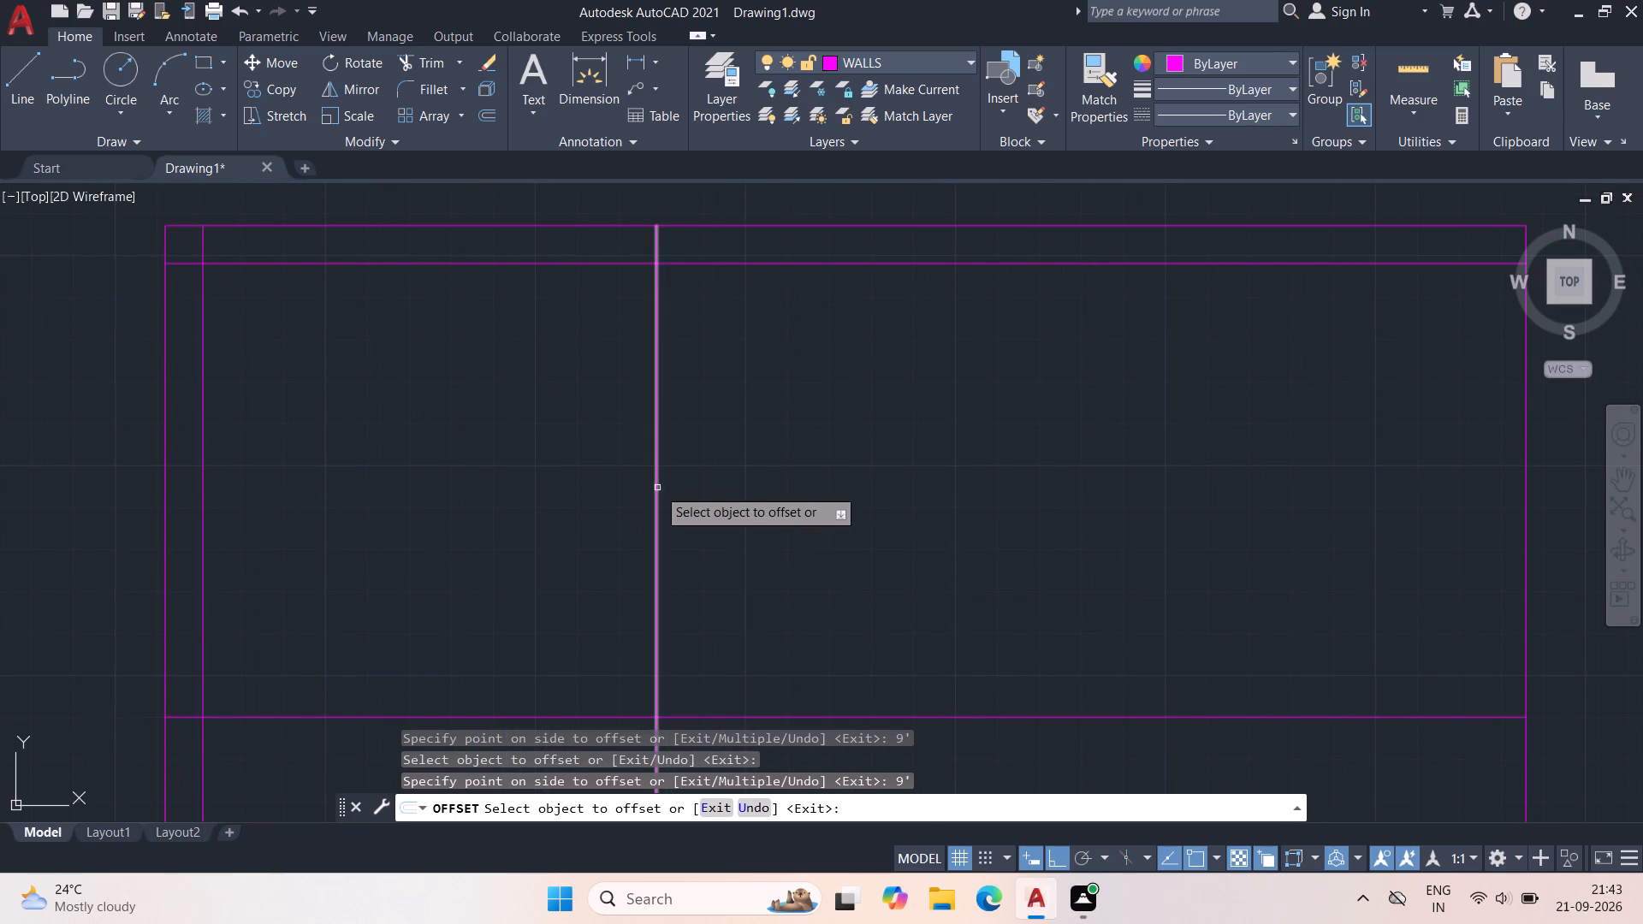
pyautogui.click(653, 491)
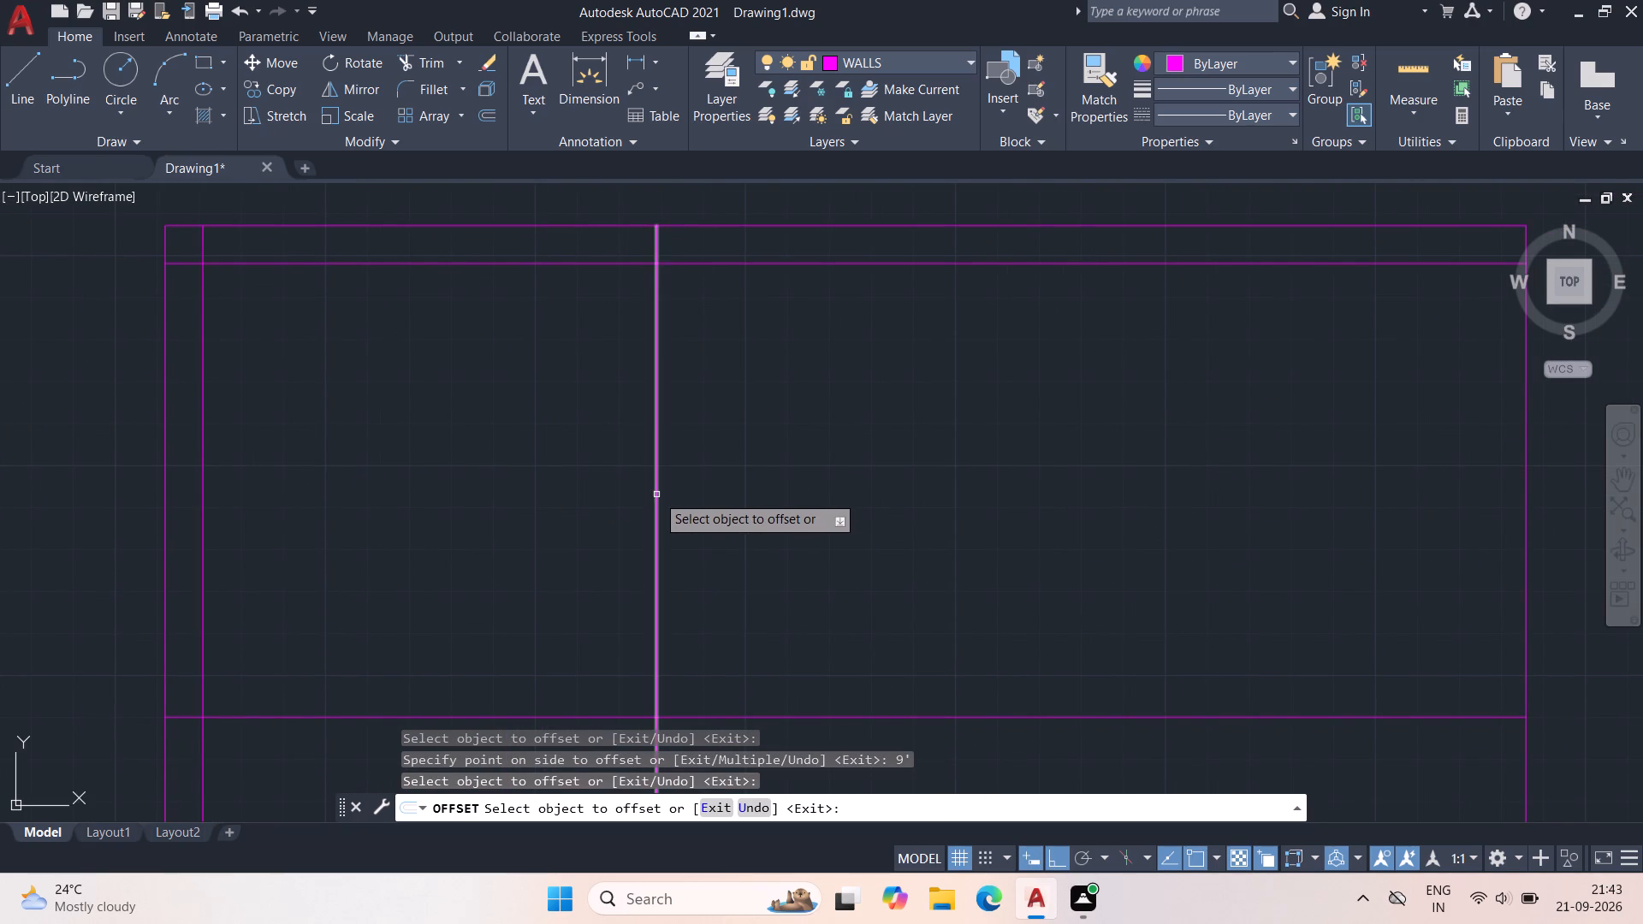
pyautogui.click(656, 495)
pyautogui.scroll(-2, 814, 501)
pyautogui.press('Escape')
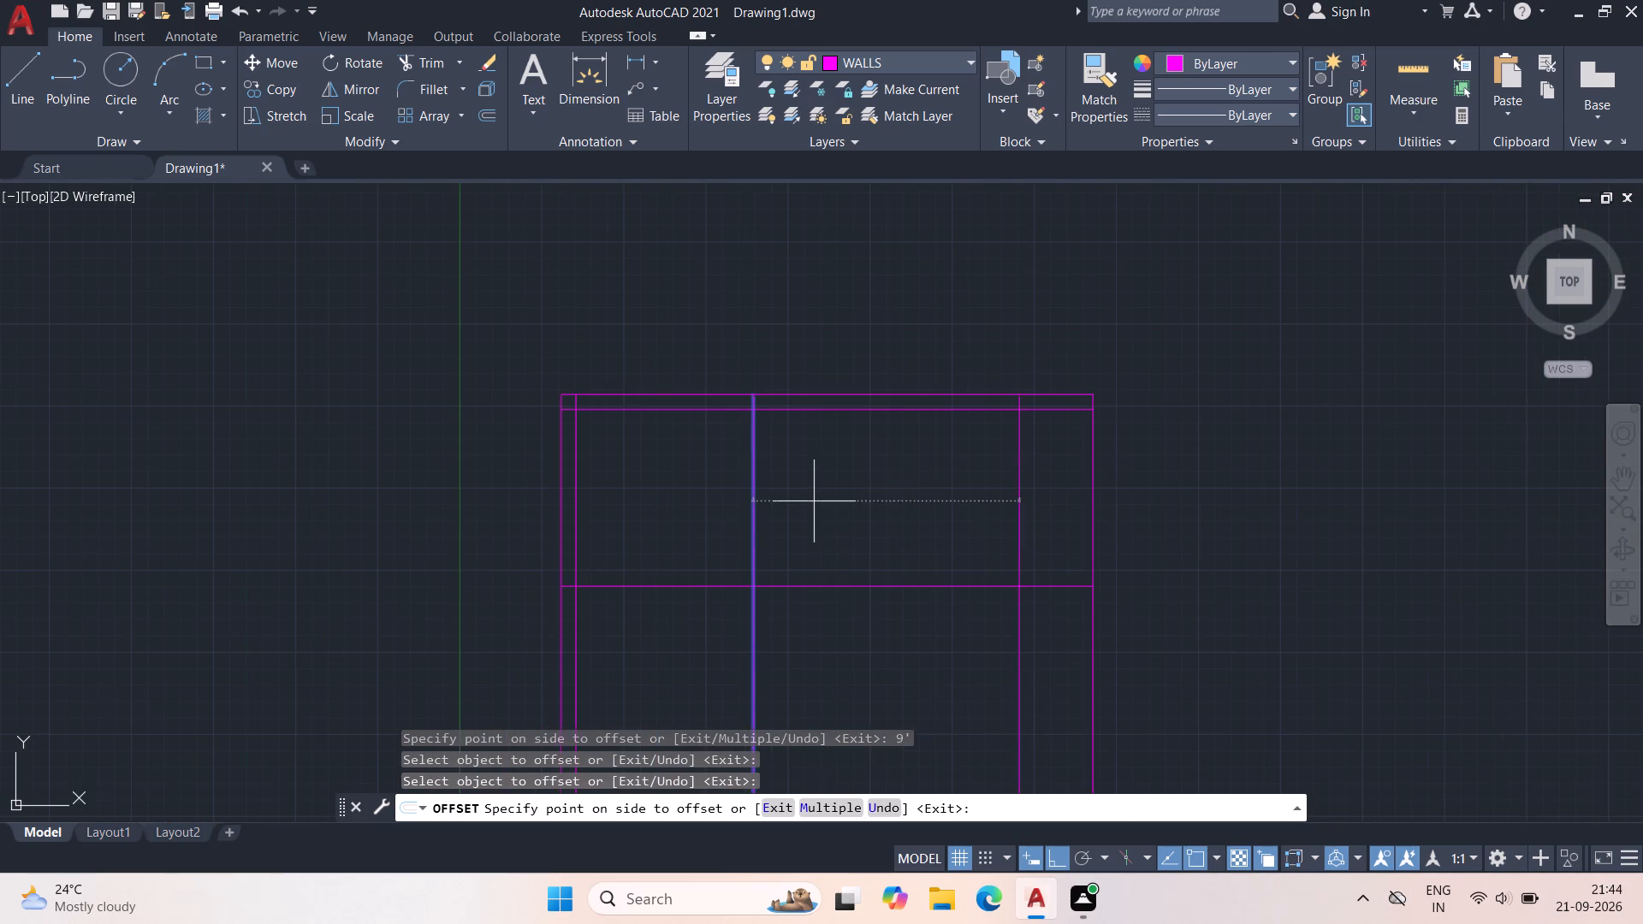
# Offset the right outer wall line 9" inward, taking the distance from the upper wall's thickness at the upper-right corner.
pyautogui.scroll(1, 1147, 512)
pyautogui.moveTo(1092, 500); pyautogui.dragTo(998, 500, button='middle')
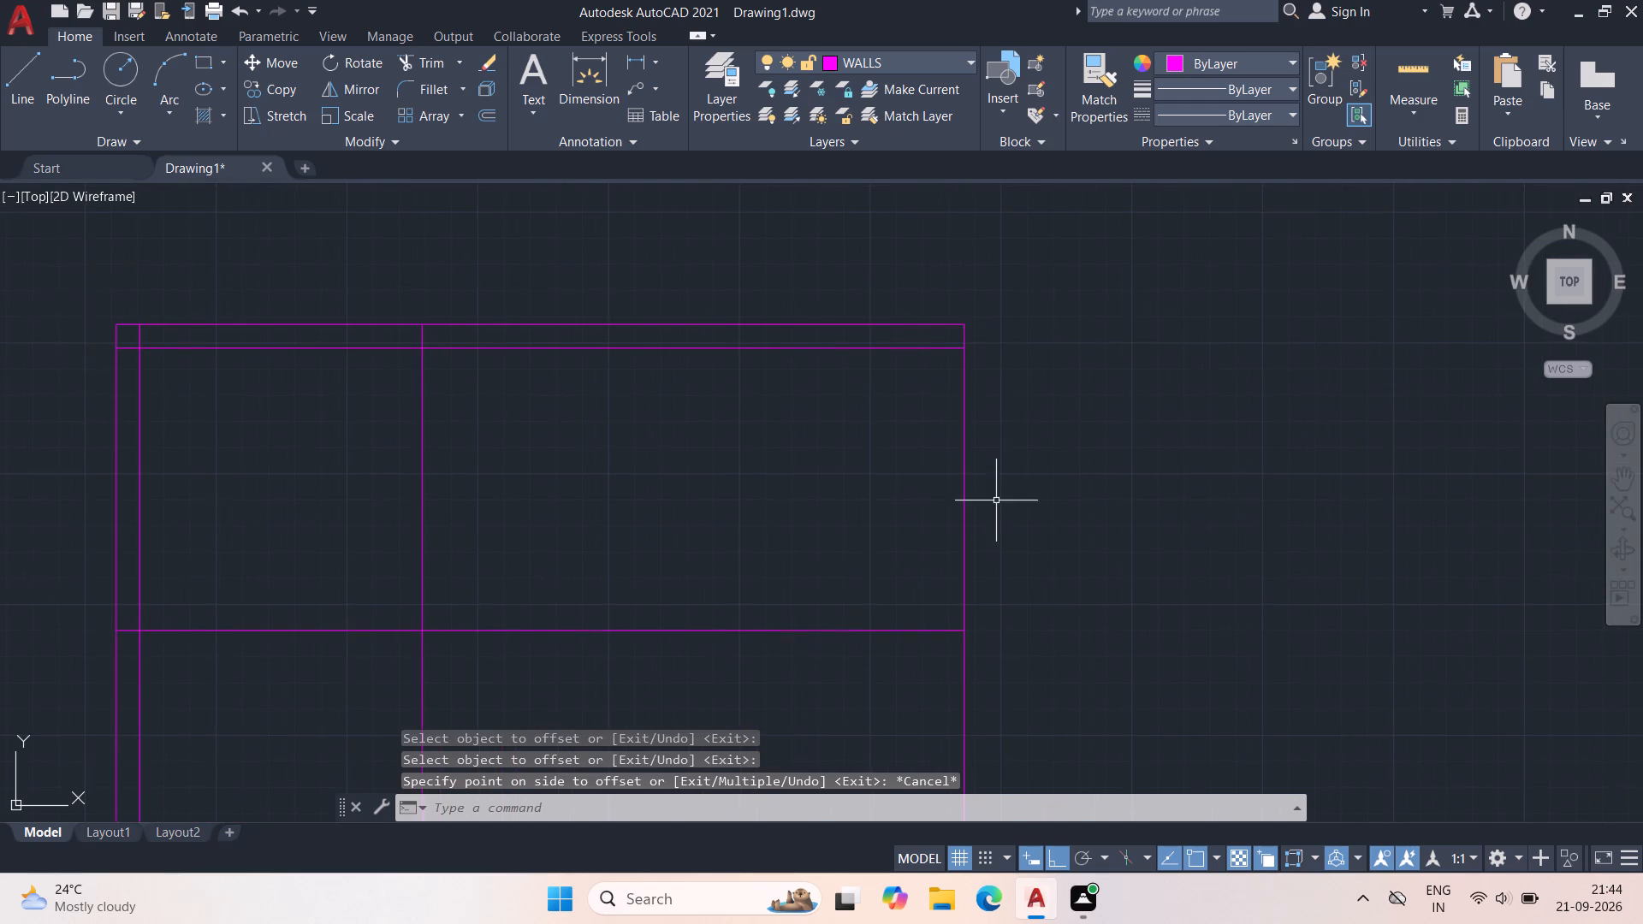
pyautogui.press('o')
pyautogui.press('space')
pyautogui.click(959, 328)
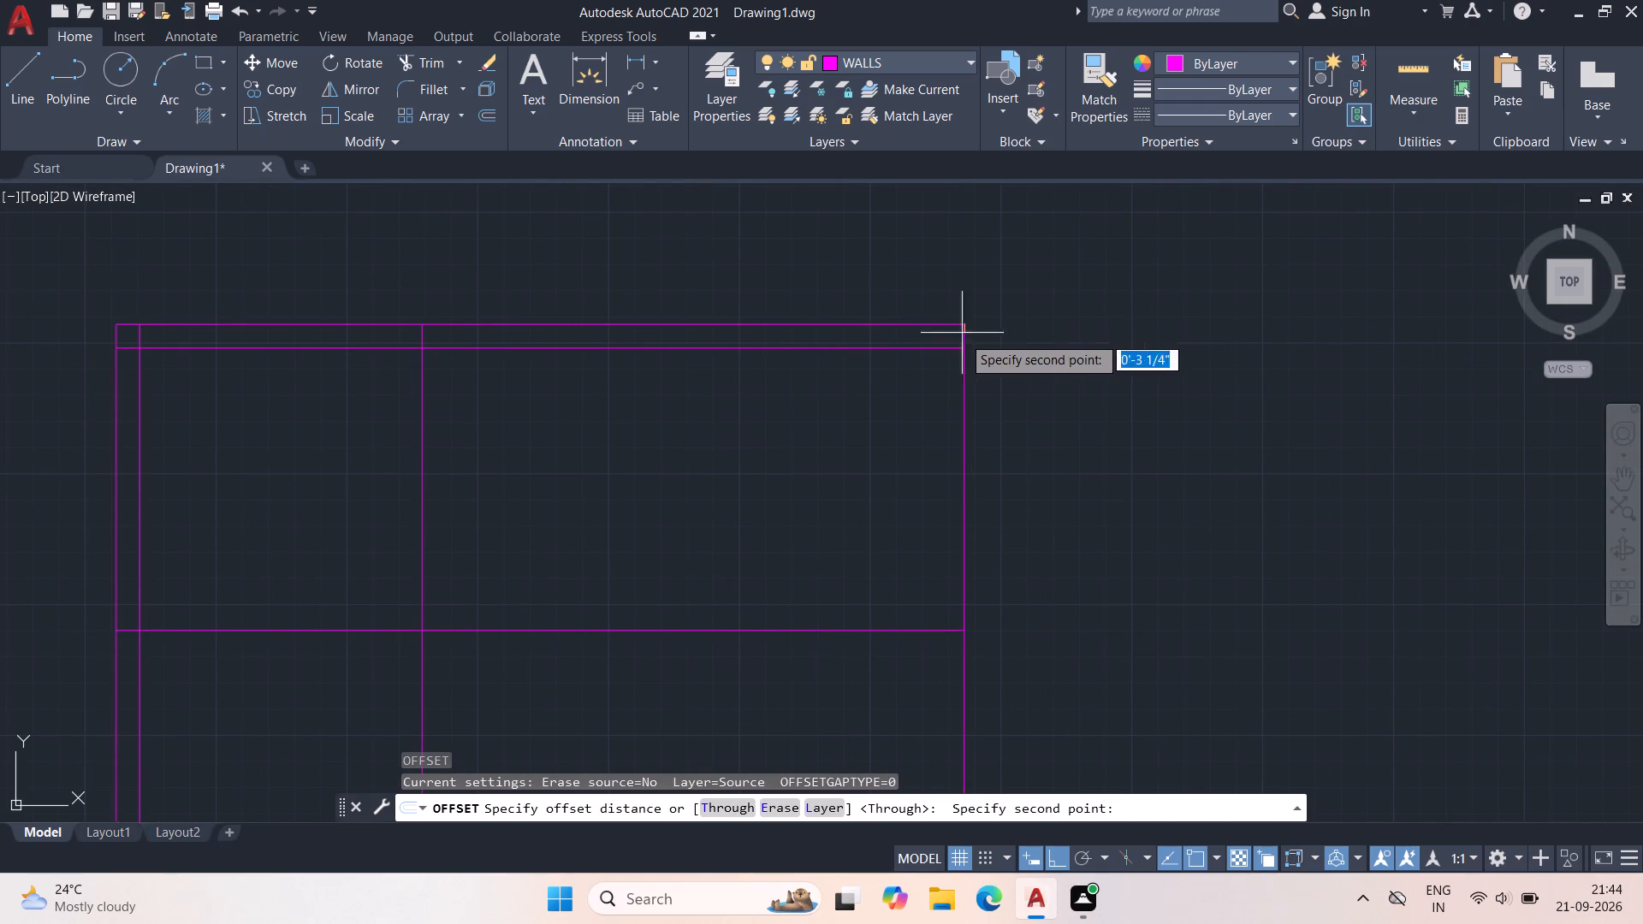
pyautogui.click(964, 354)
pyautogui.click(964, 393)
pyautogui.click(839, 412)
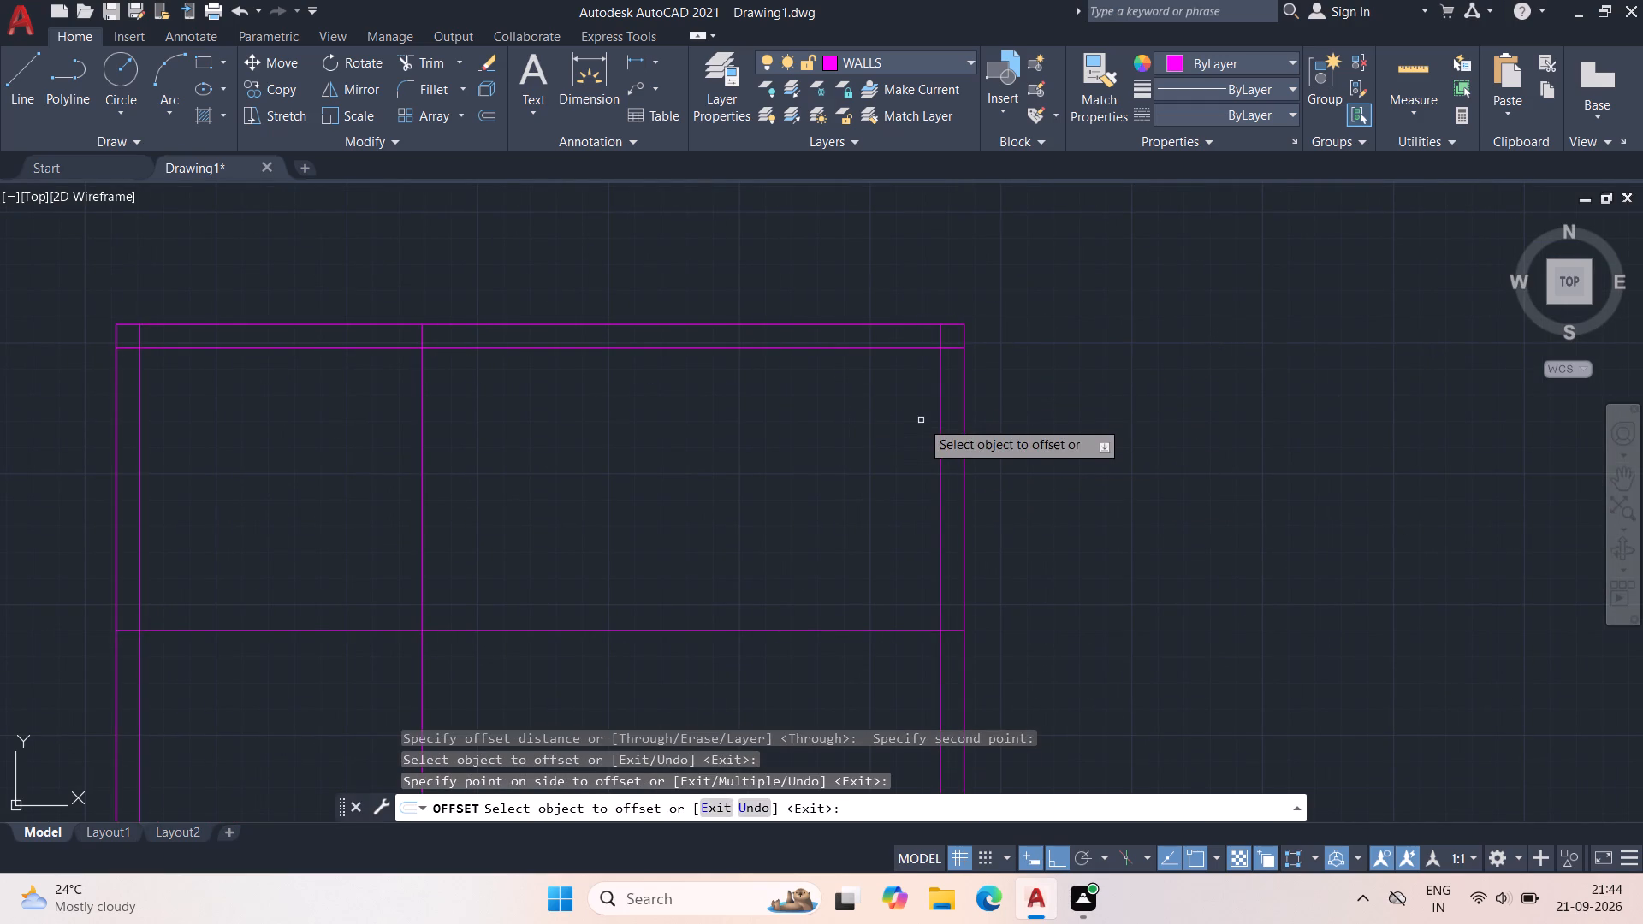
# Offset the right wall's inner line 11' to the left.
pyautogui.click(938, 413)
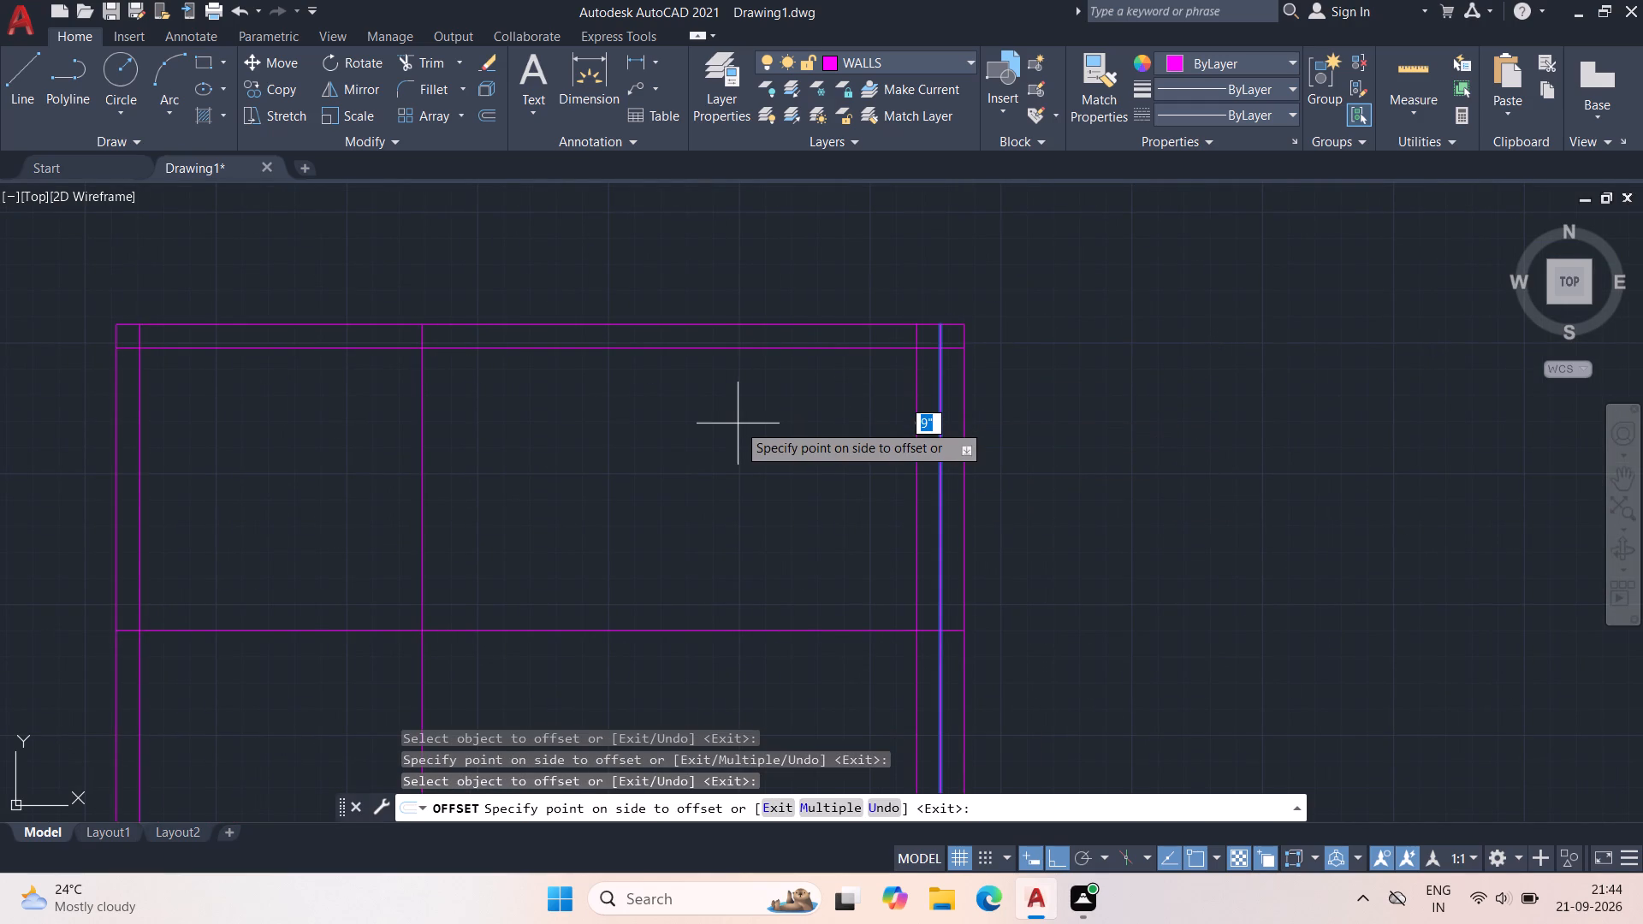
pyautogui.write("11'")
pyautogui.press('Return')
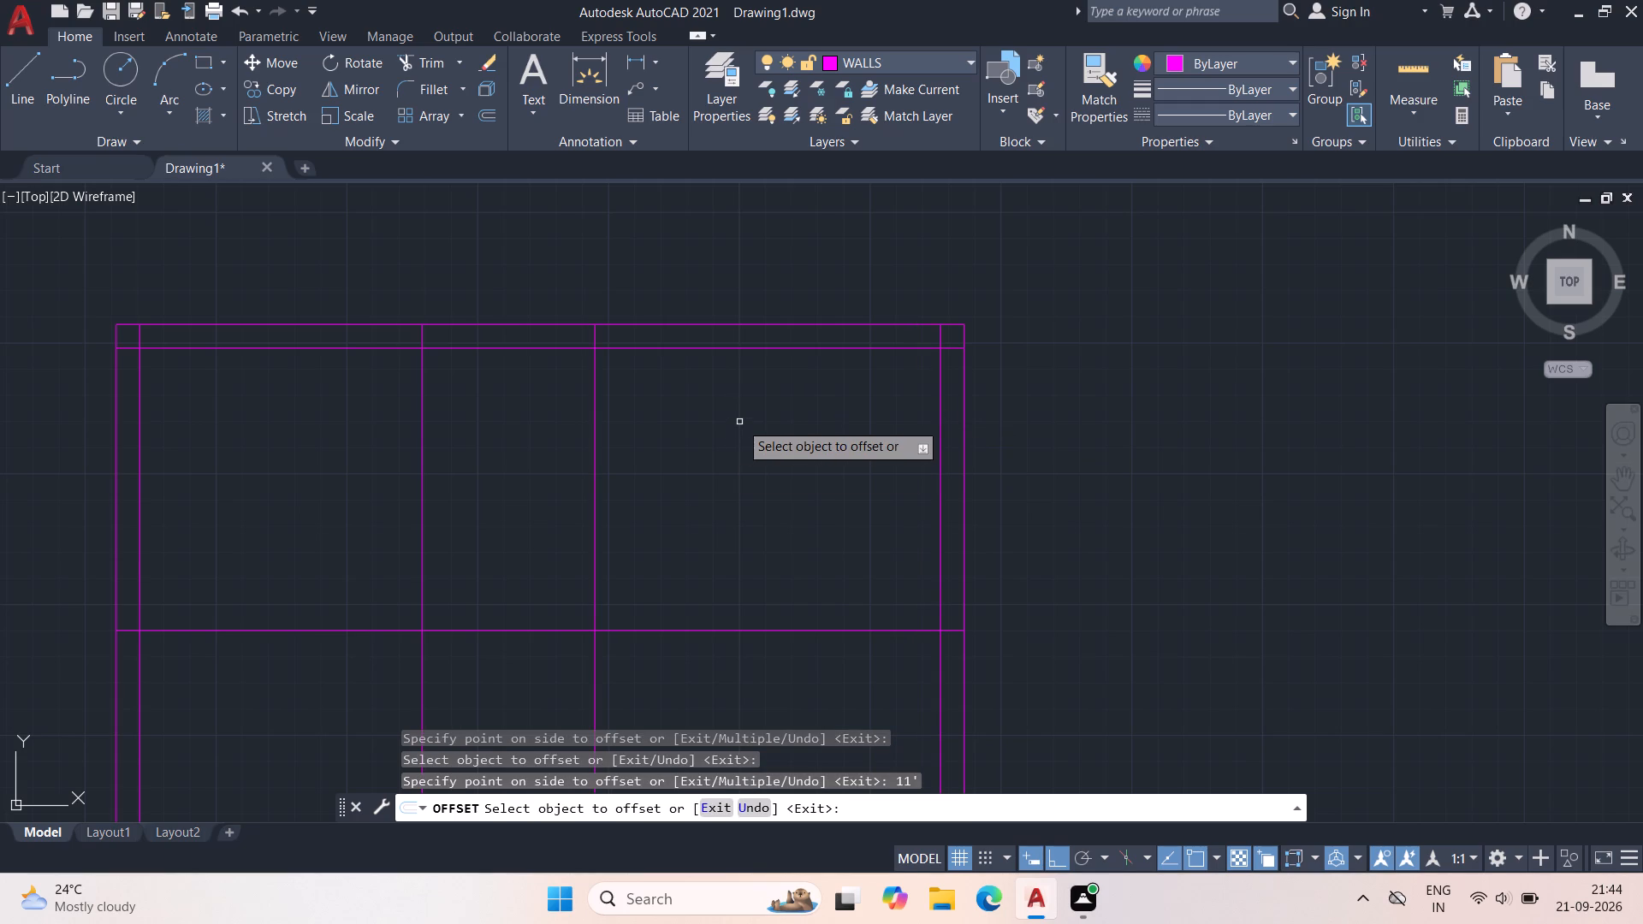
# Measure the clear dimensions of the upper-right room and the middle bay between the two interior vertical lines.
pyautogui.moveTo(727, 482); pyautogui.dragTo(952, 402, button='middle')
pyautogui.press('Escape')
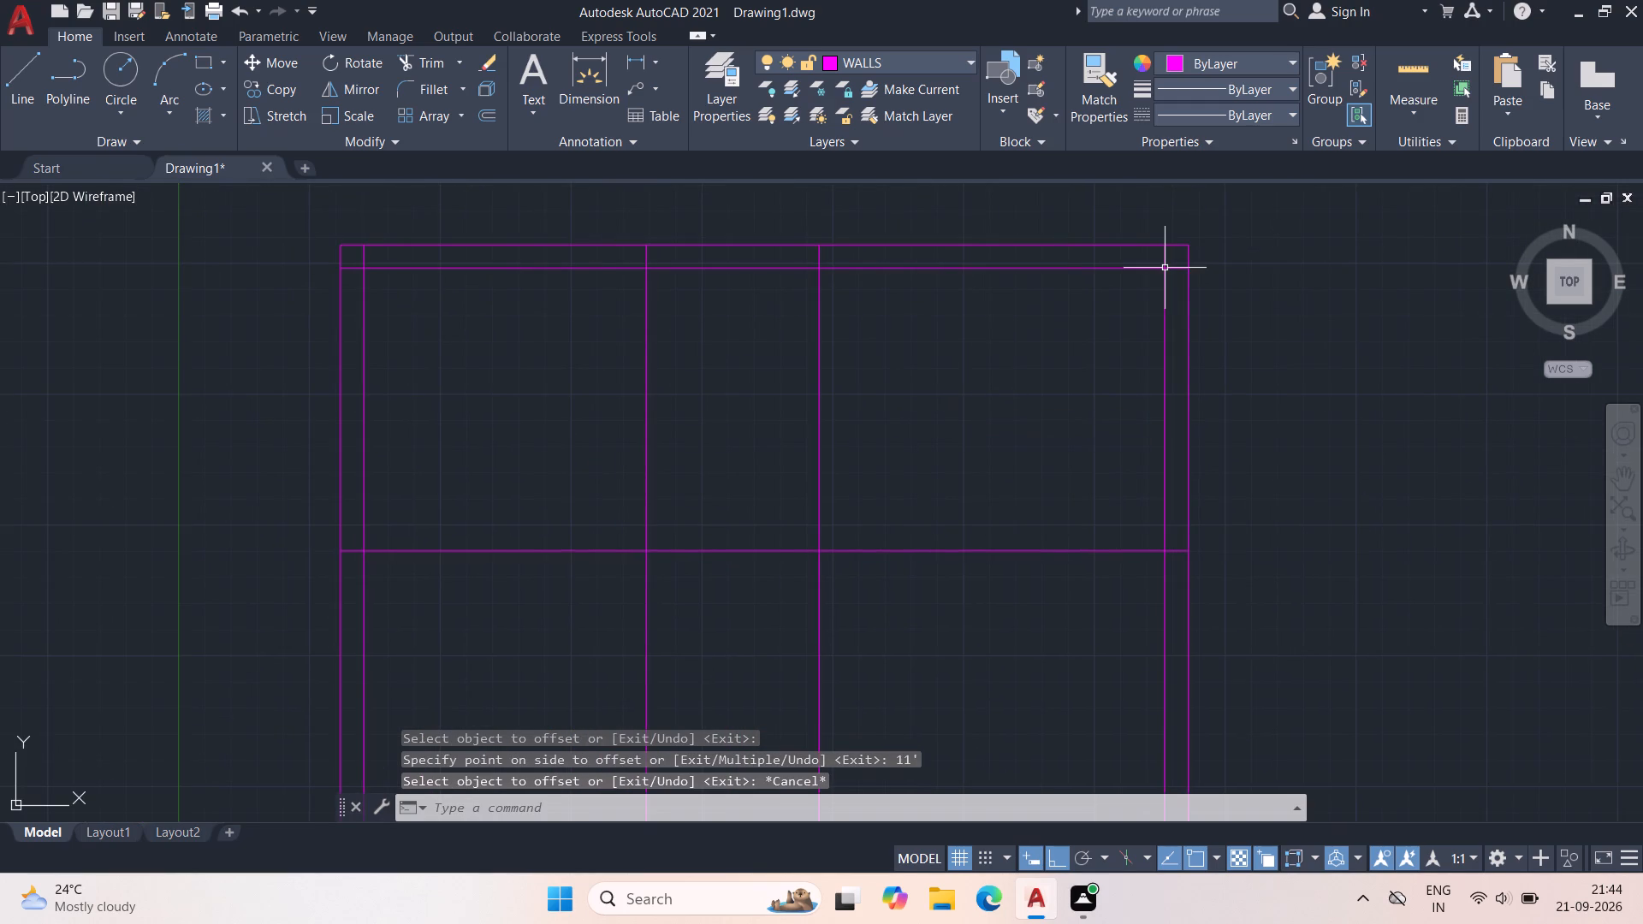
pyautogui.click(1419, 62)
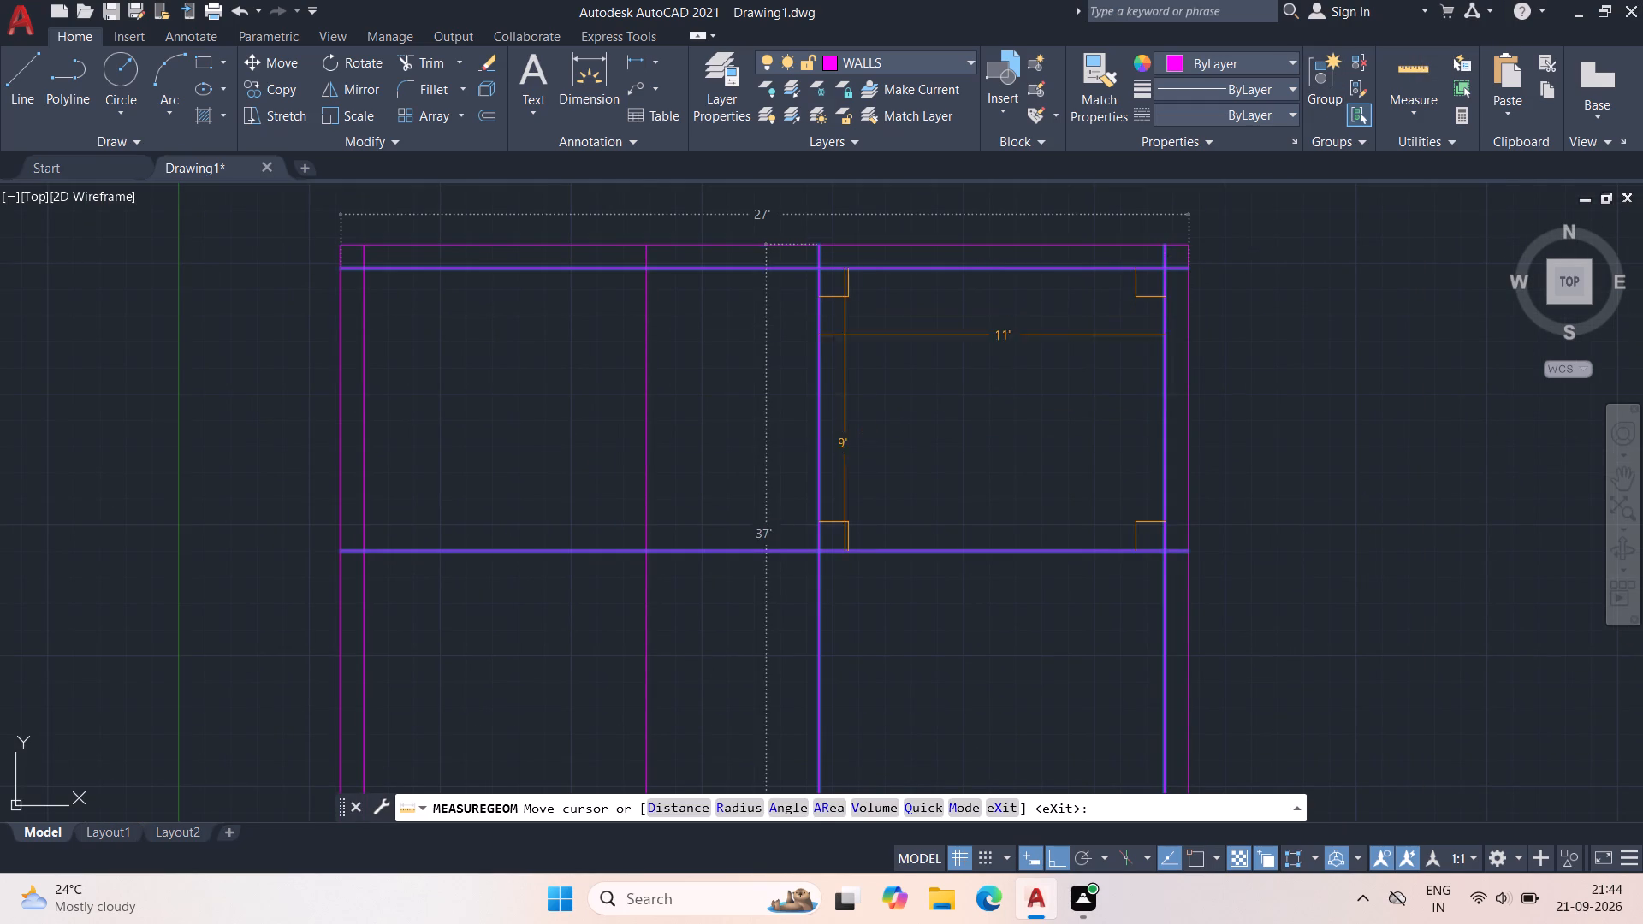
pyautogui.moveTo(770, 386); pyautogui.dragTo(851, 436, button='middle')
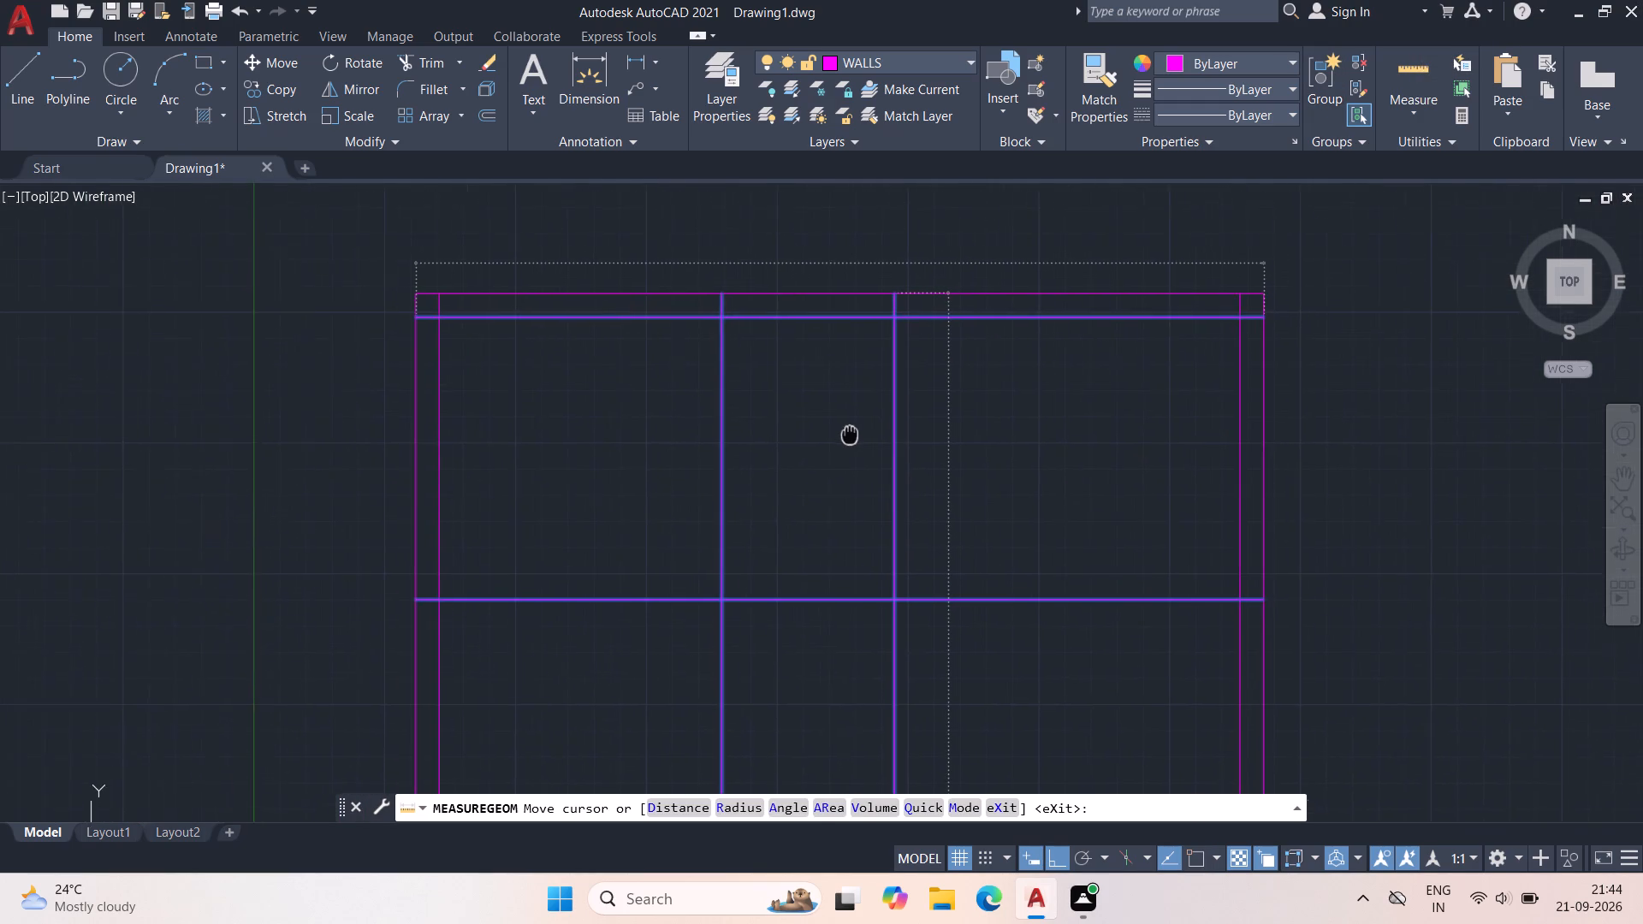
pyautogui.moveTo(851, 436); pyautogui.dragTo(897, 450, button='middle')
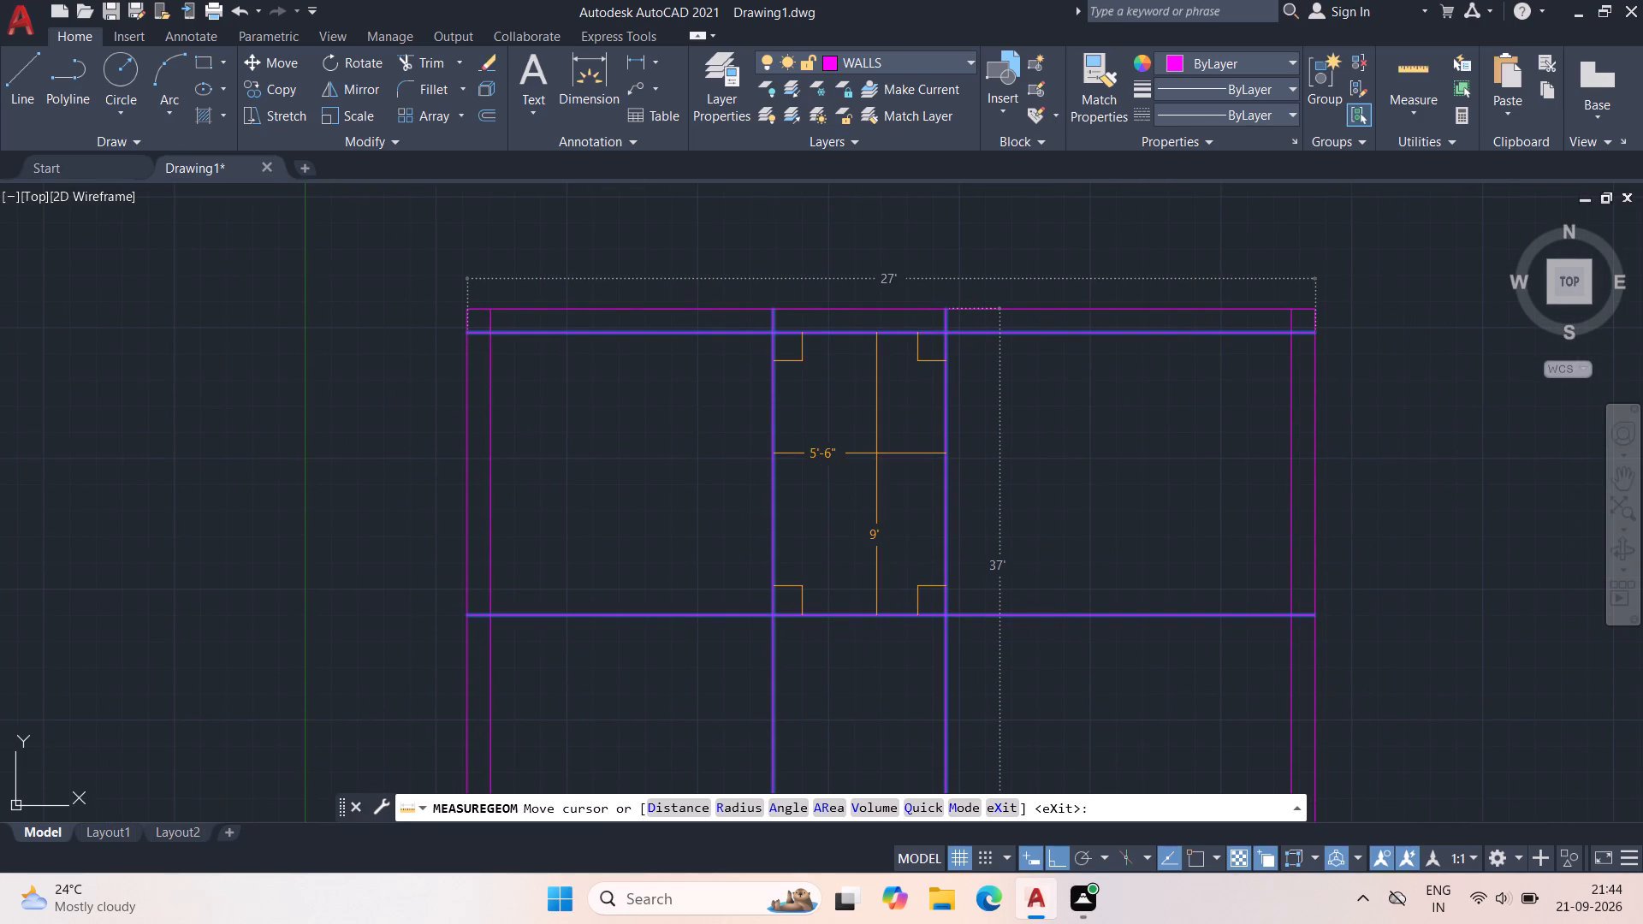
pyautogui.press('Escape')
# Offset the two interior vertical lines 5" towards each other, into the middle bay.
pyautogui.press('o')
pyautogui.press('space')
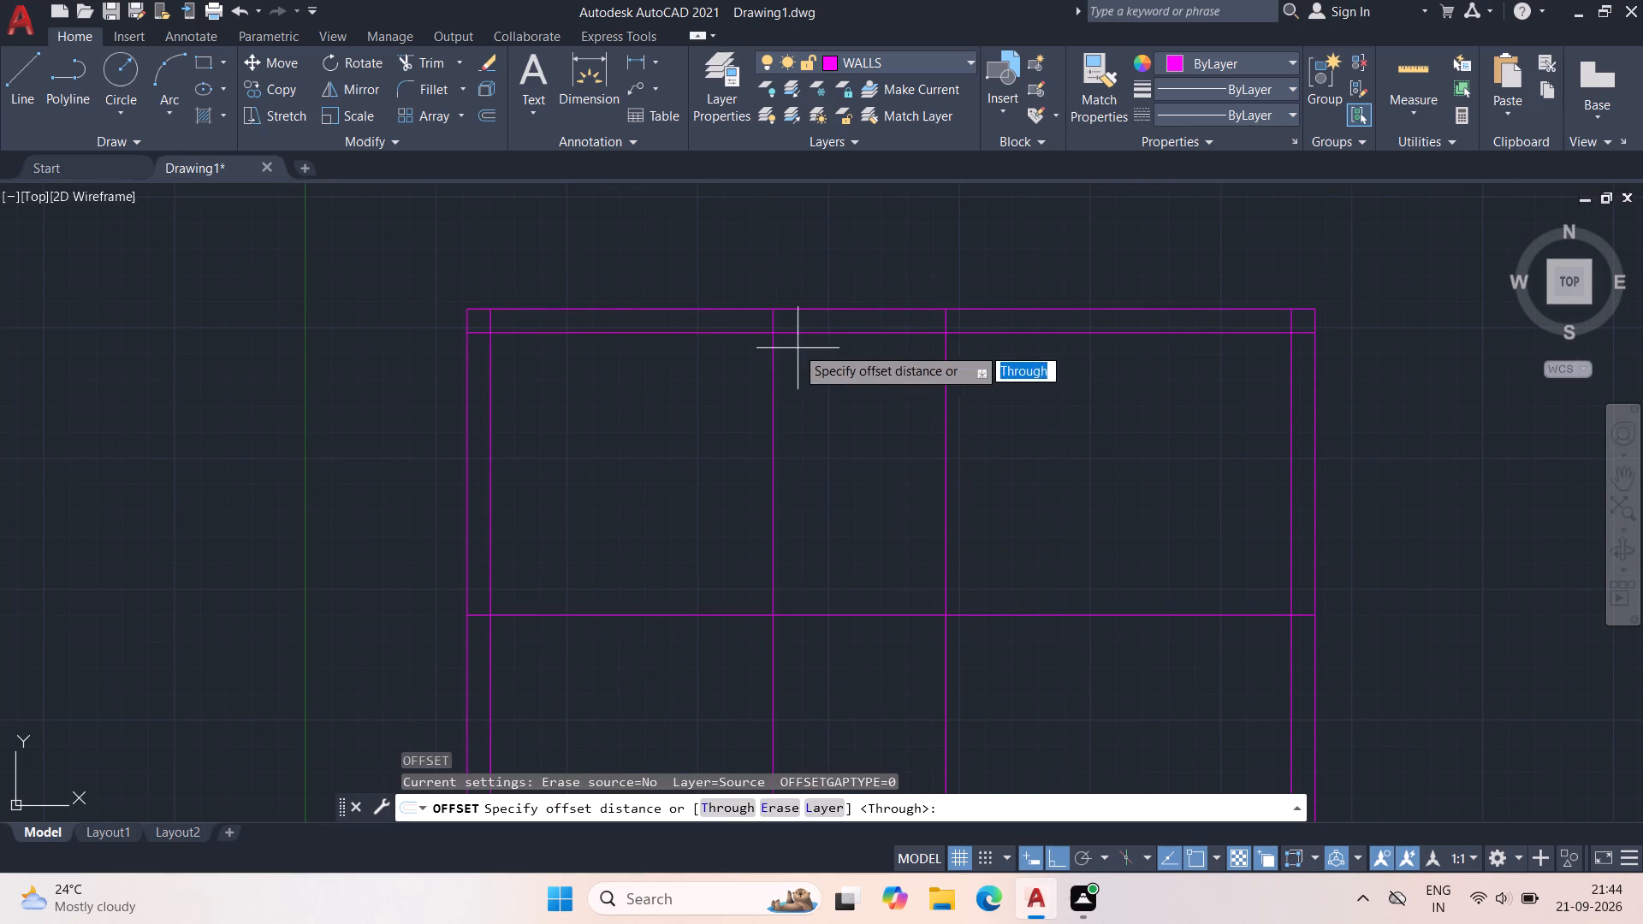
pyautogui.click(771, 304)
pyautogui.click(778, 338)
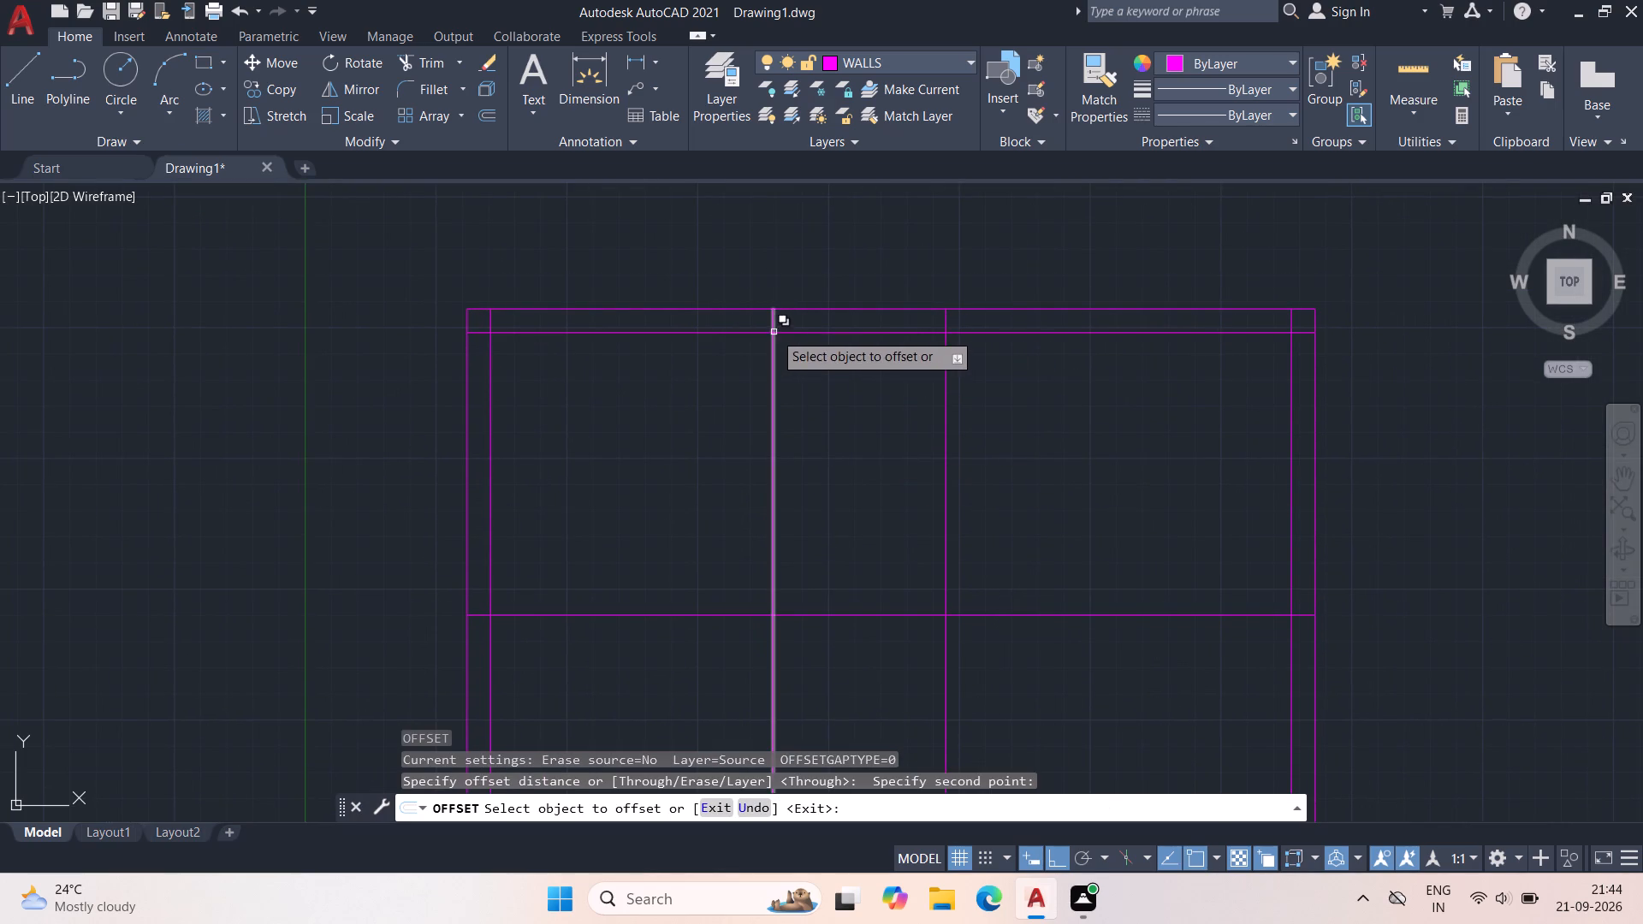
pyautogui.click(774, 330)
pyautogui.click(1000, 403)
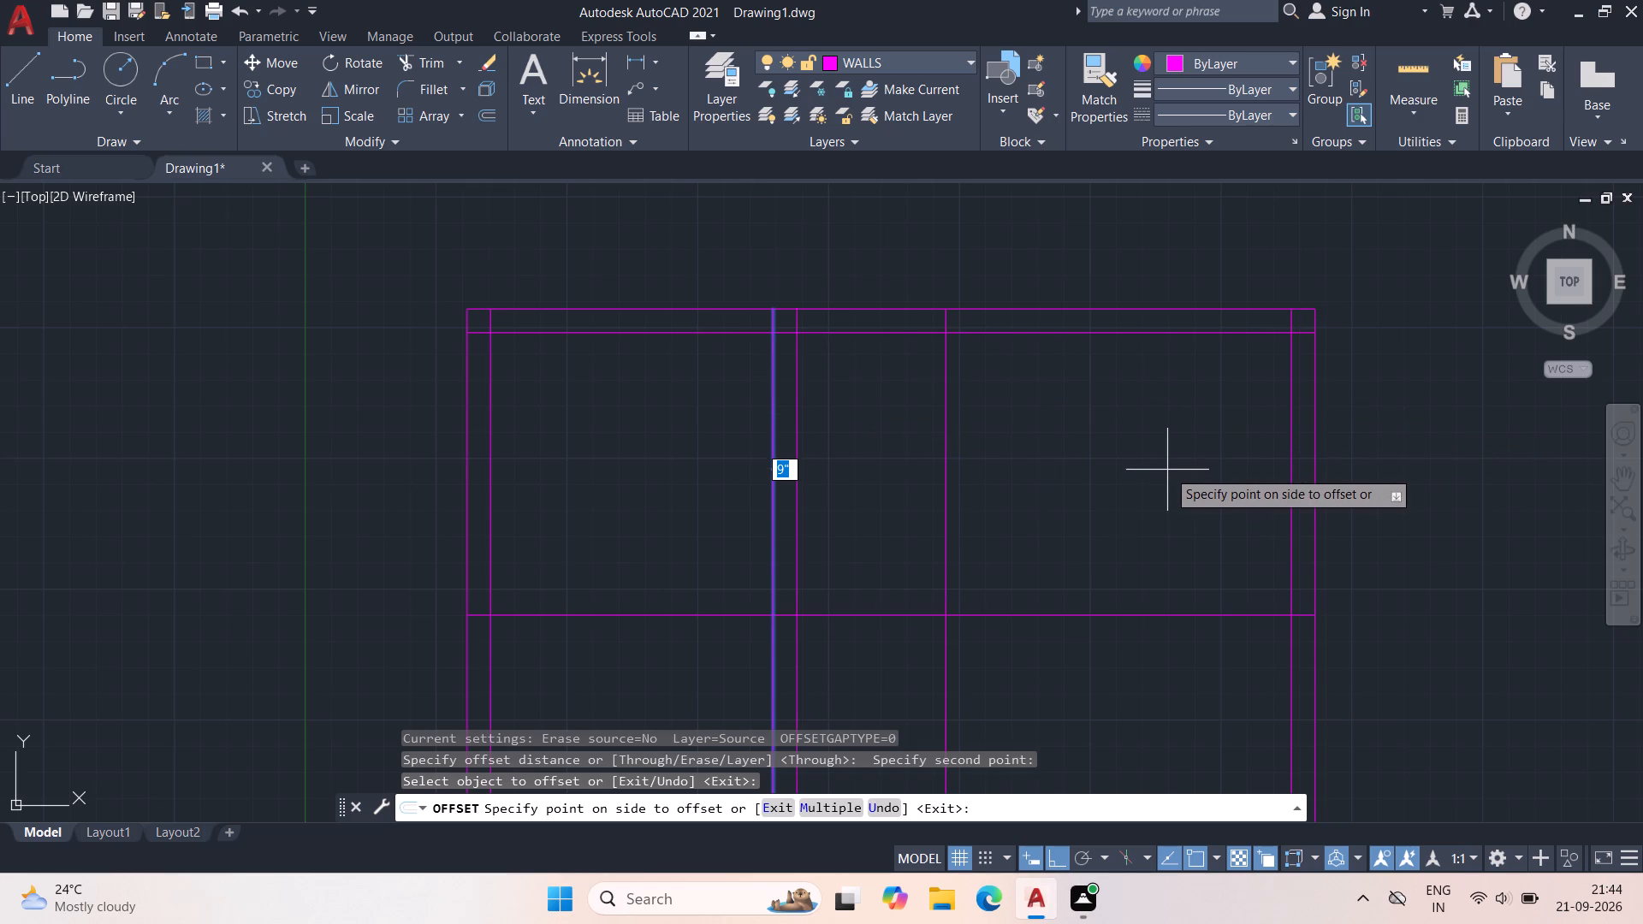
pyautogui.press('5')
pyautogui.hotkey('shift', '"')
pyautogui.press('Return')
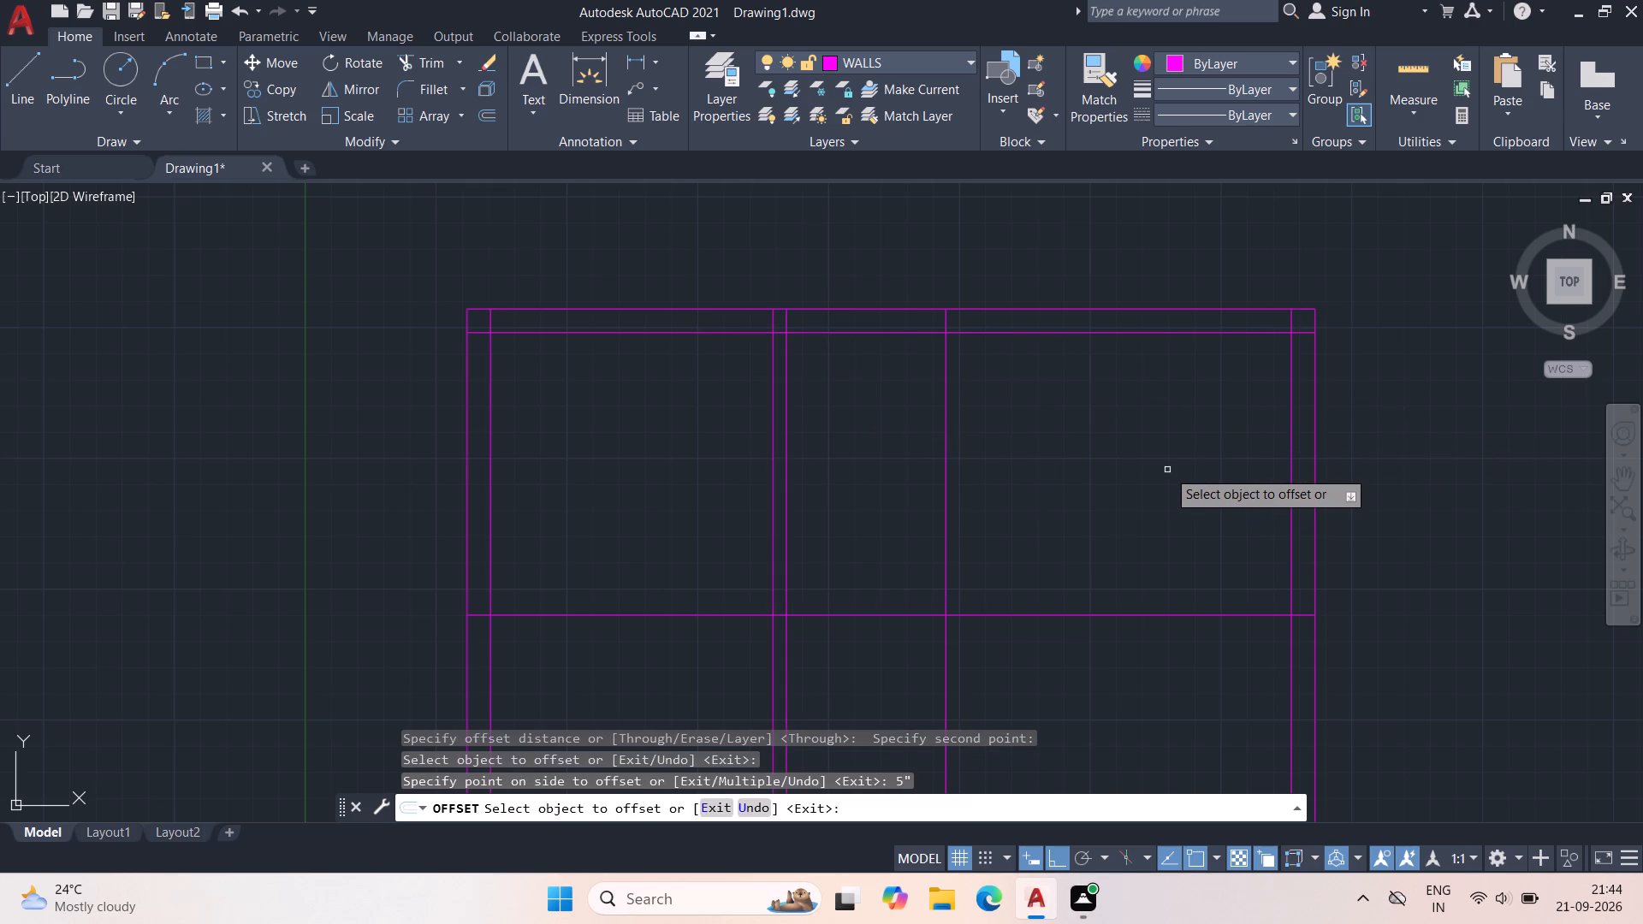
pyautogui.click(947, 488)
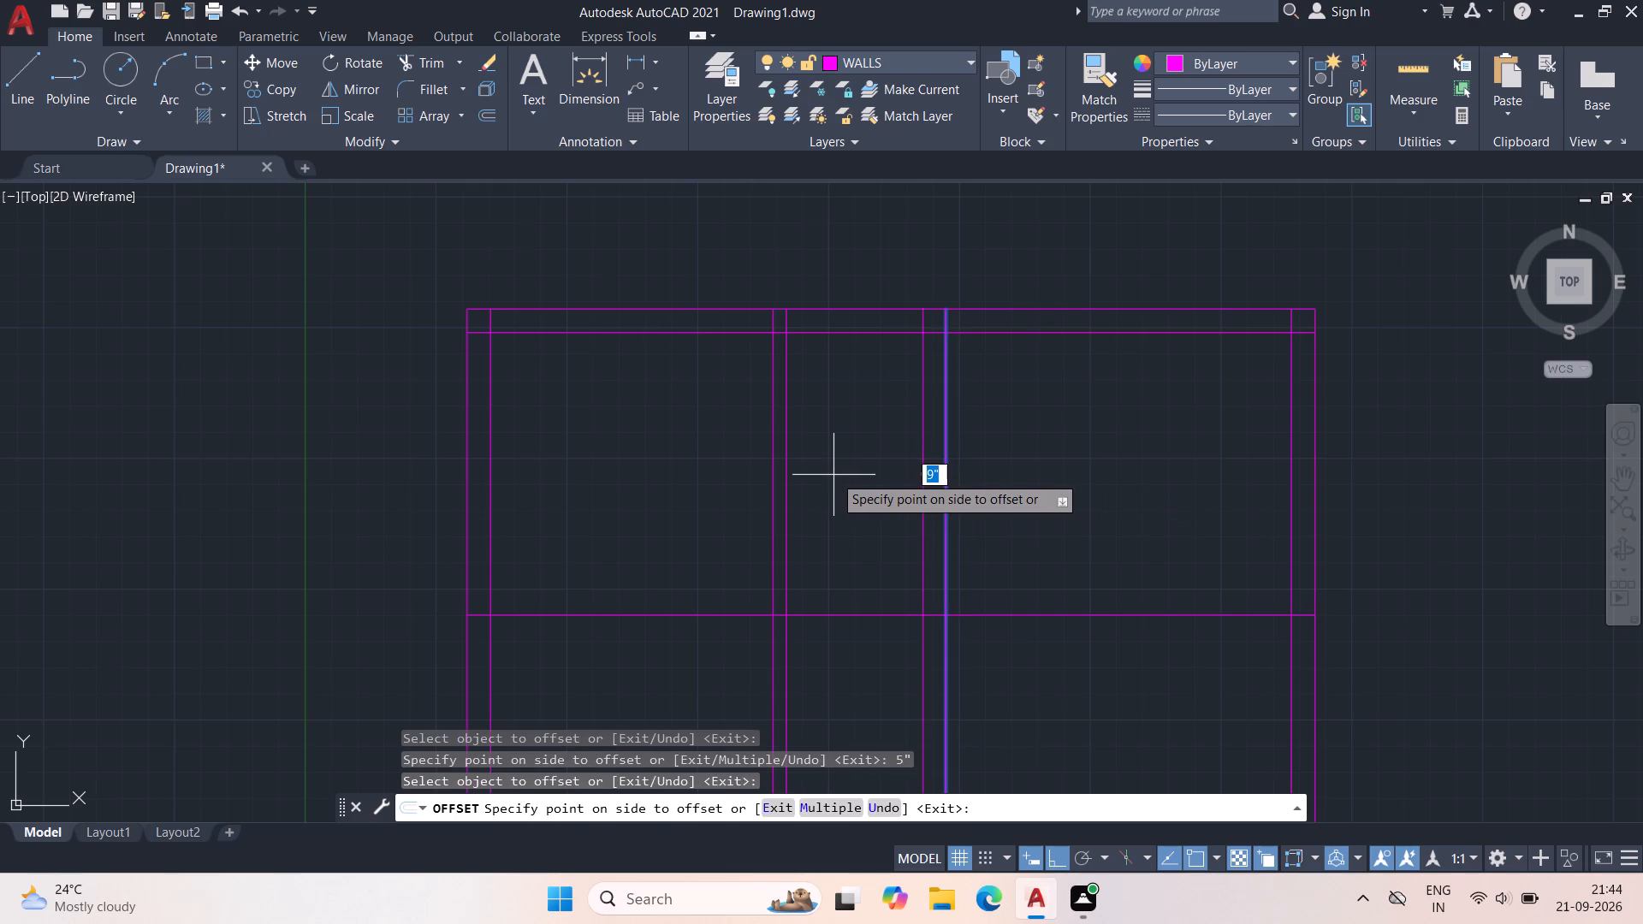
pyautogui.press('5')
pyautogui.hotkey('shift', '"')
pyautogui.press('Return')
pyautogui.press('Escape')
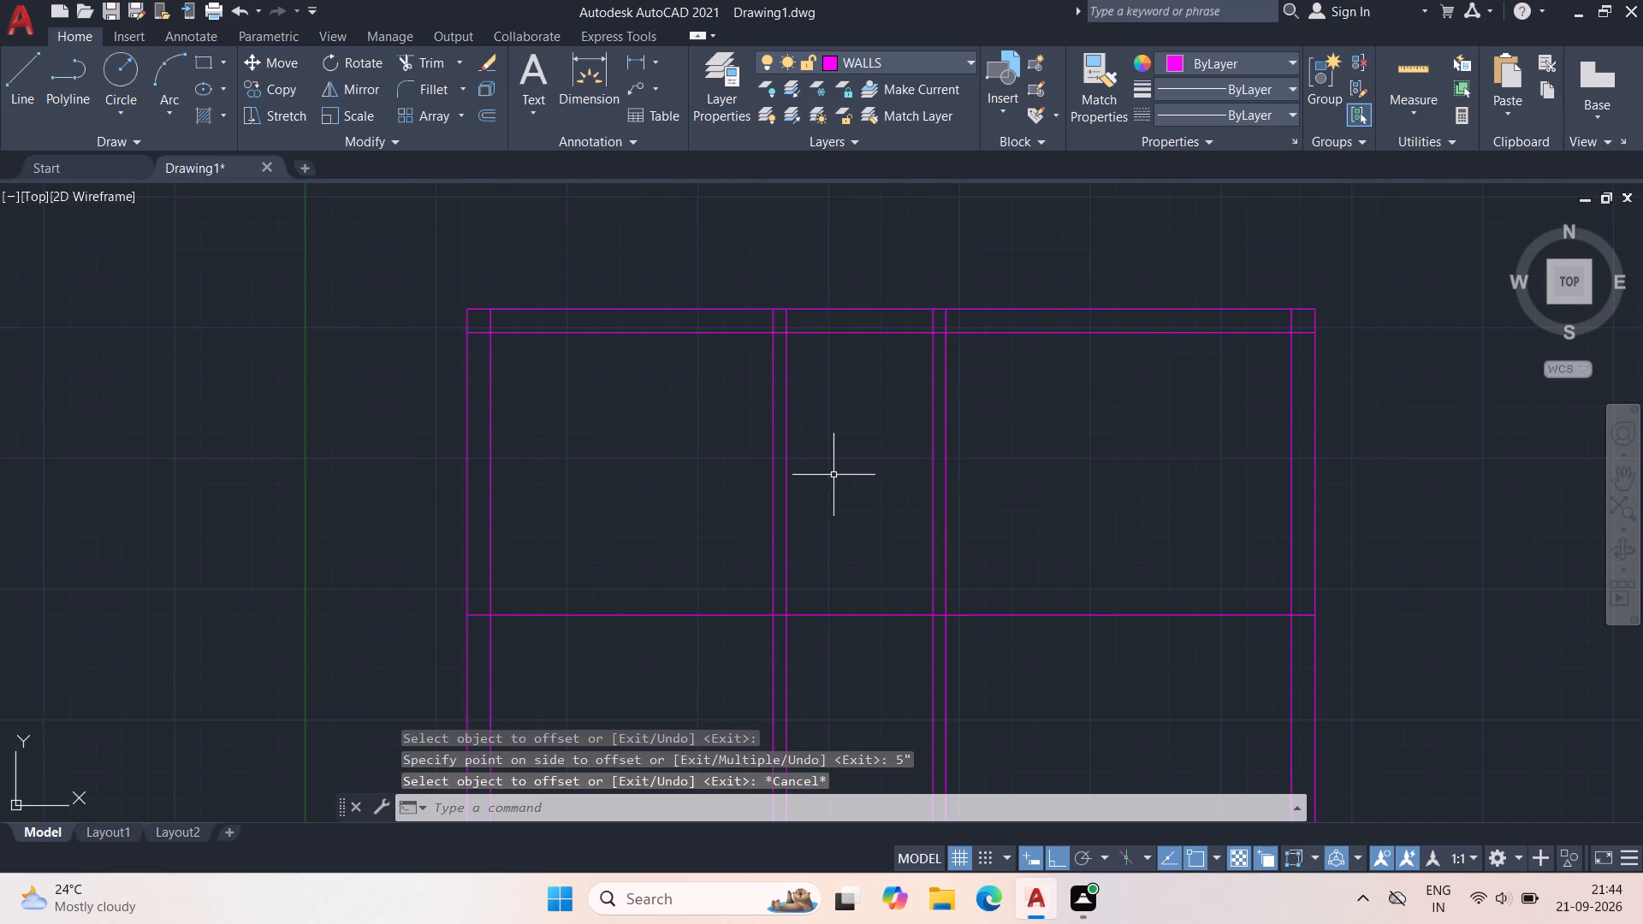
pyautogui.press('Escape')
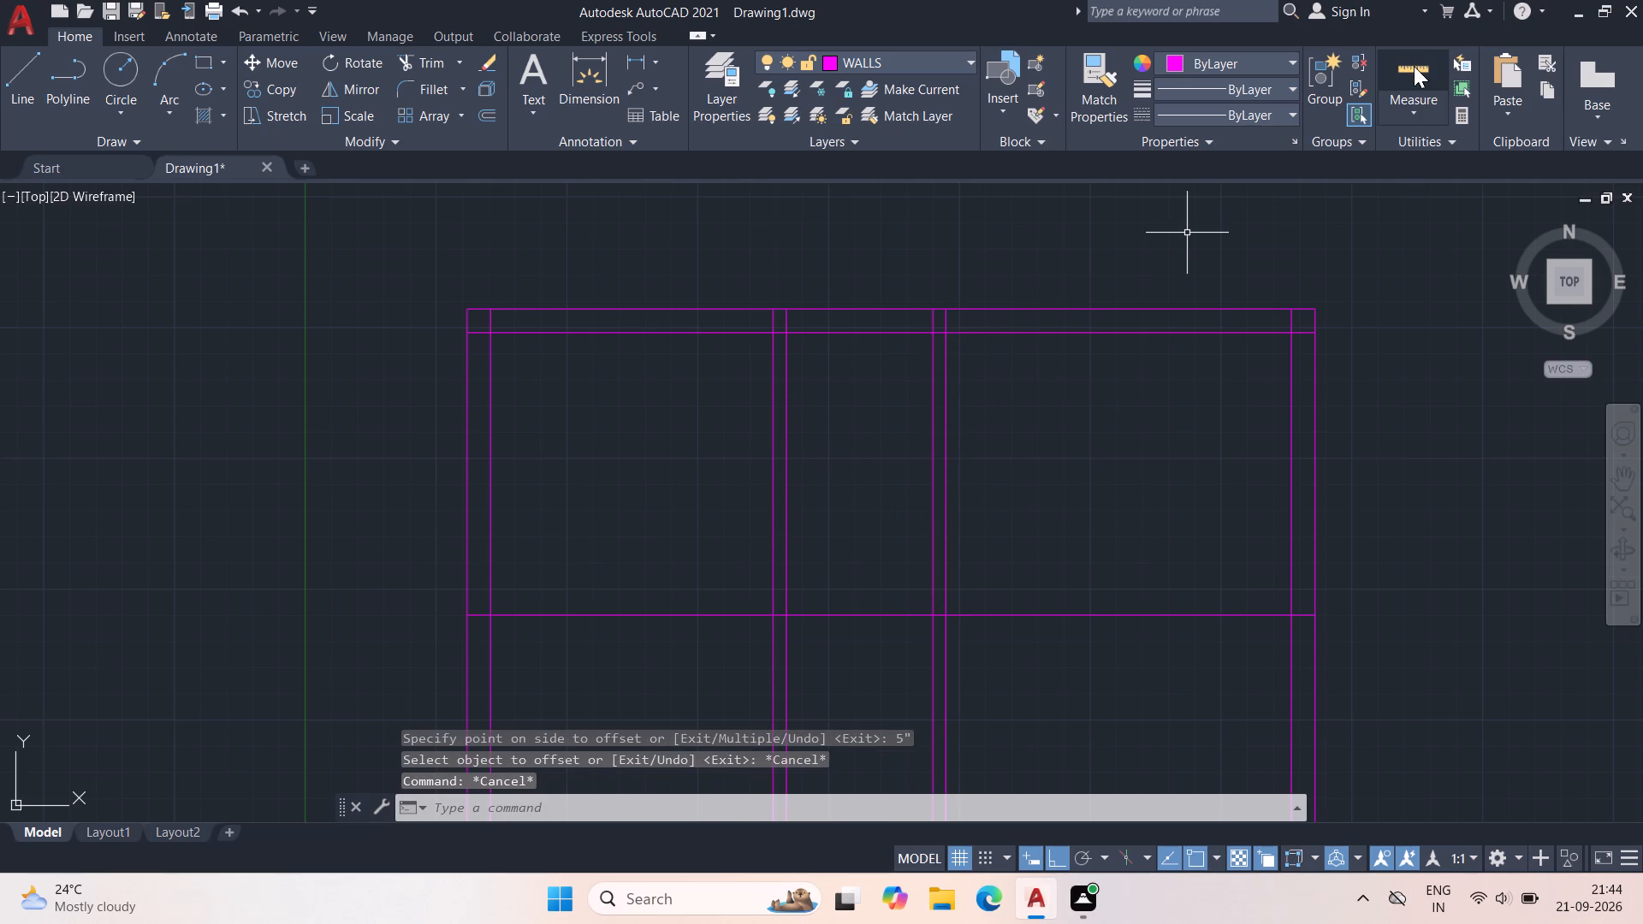
# Measure the clear width of the middle bay between the two interior partitions.
pyautogui.click(1414, 66)
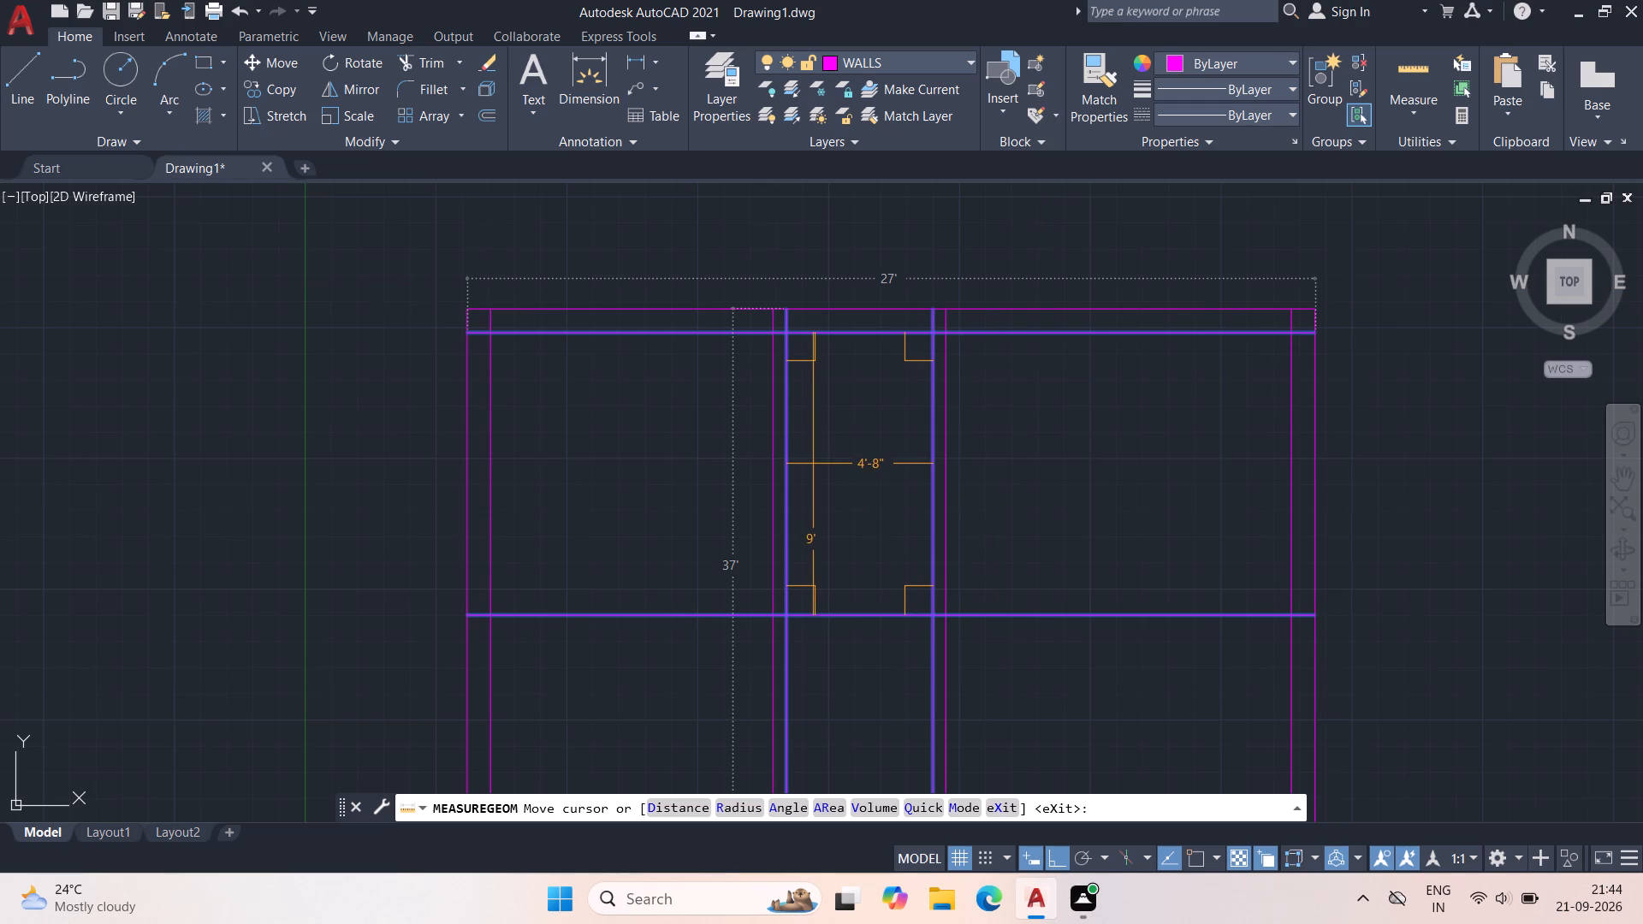
pyautogui.moveTo(821, 461); pyautogui.dragTo(835, 458, button='middle')
pyautogui.press('Escape')
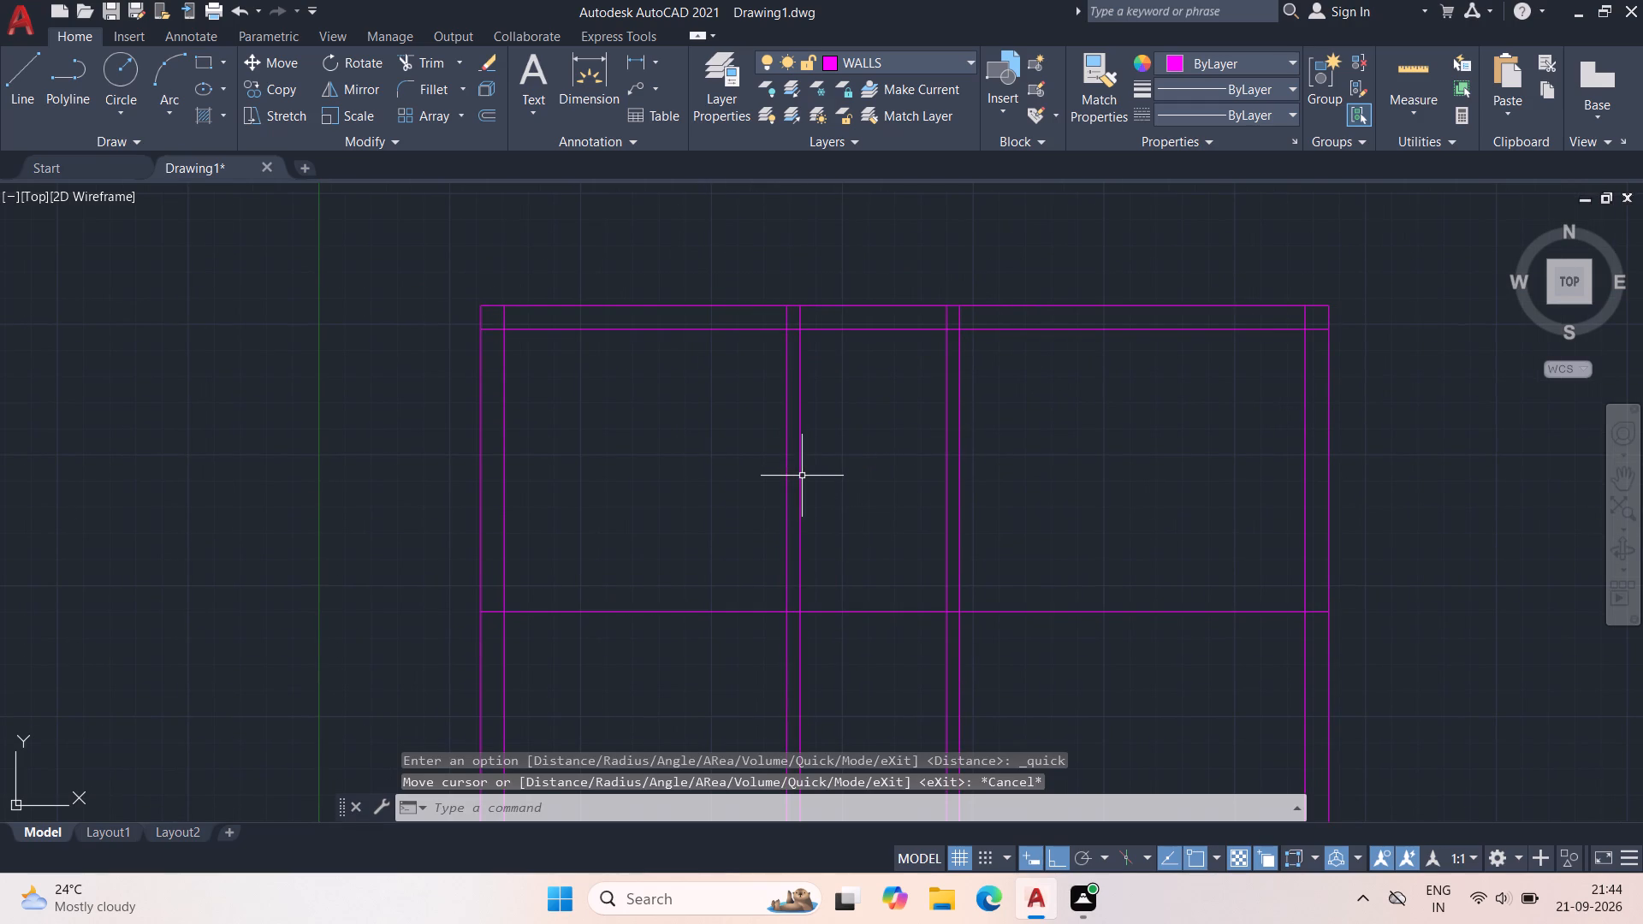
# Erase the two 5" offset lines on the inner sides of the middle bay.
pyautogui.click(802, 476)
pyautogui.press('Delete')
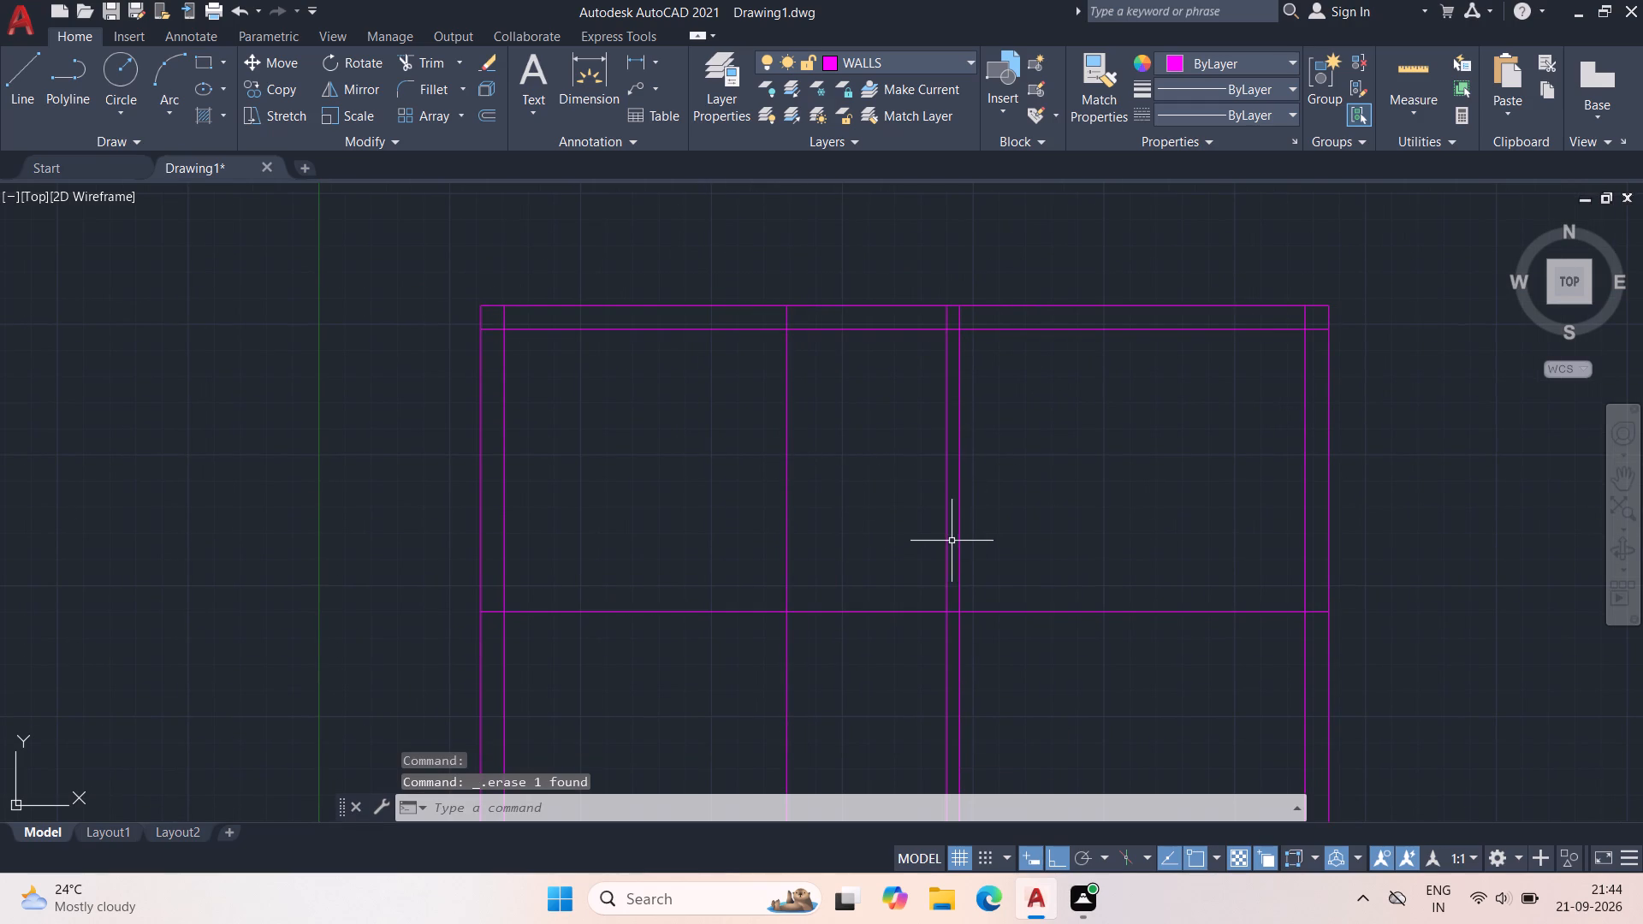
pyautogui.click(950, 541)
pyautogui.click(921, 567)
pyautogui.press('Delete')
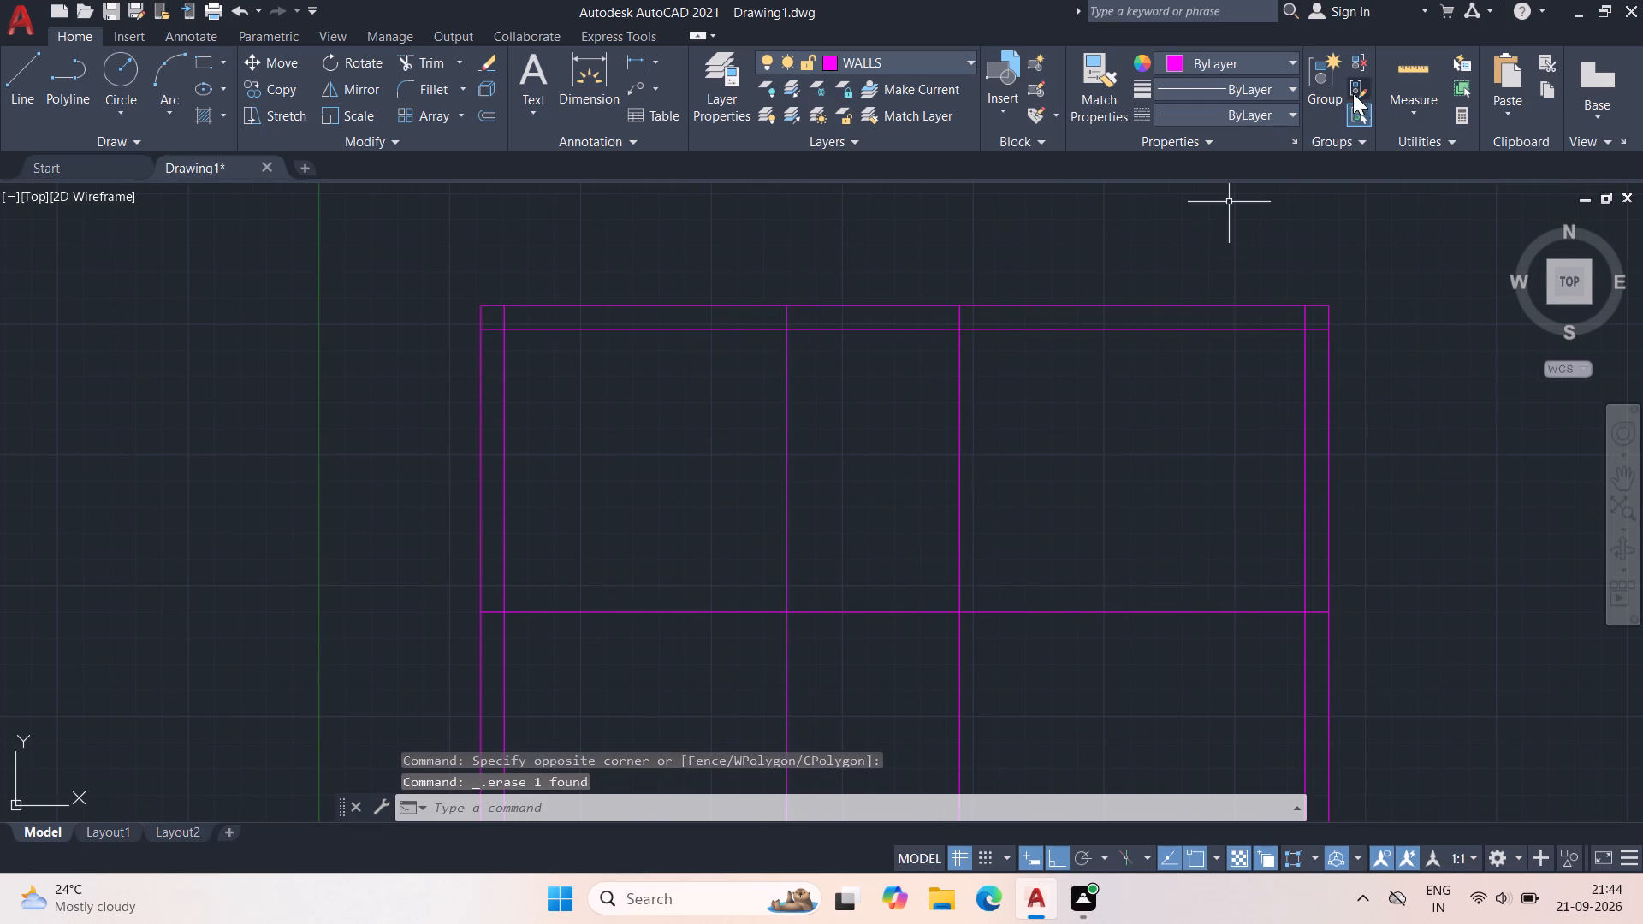
# Measure the clear dimensions of the upper-right room.
pyautogui.click(1419, 59)
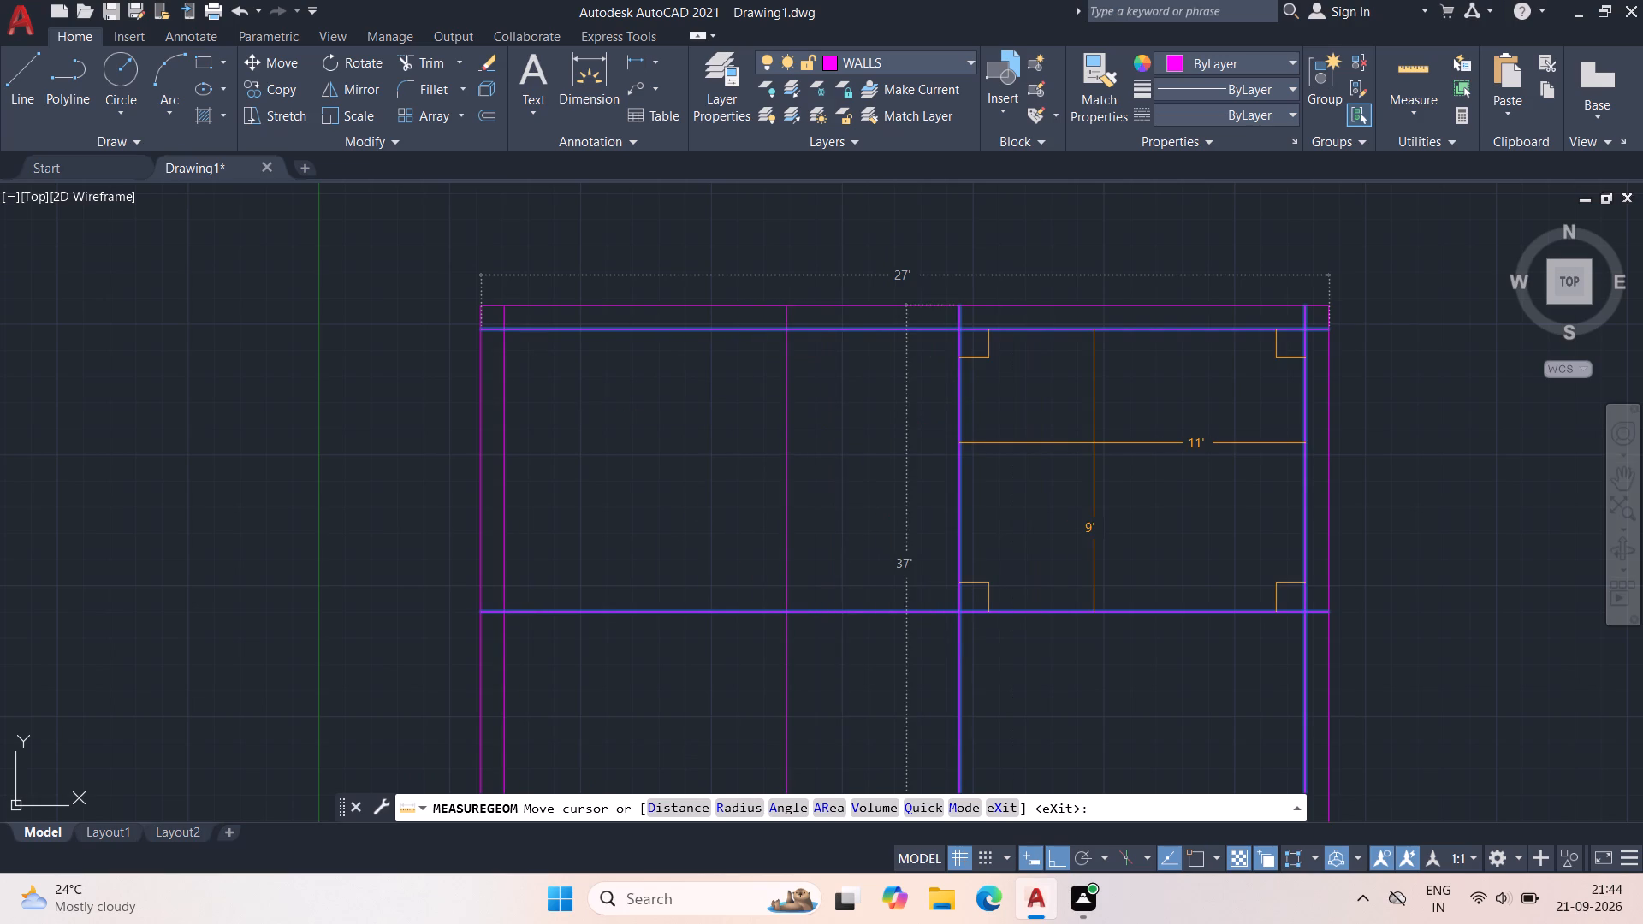
pyautogui.scroll(1, 1103, 435)
pyautogui.moveTo(1104, 435); pyautogui.dragTo(1110, 436, button='middle')
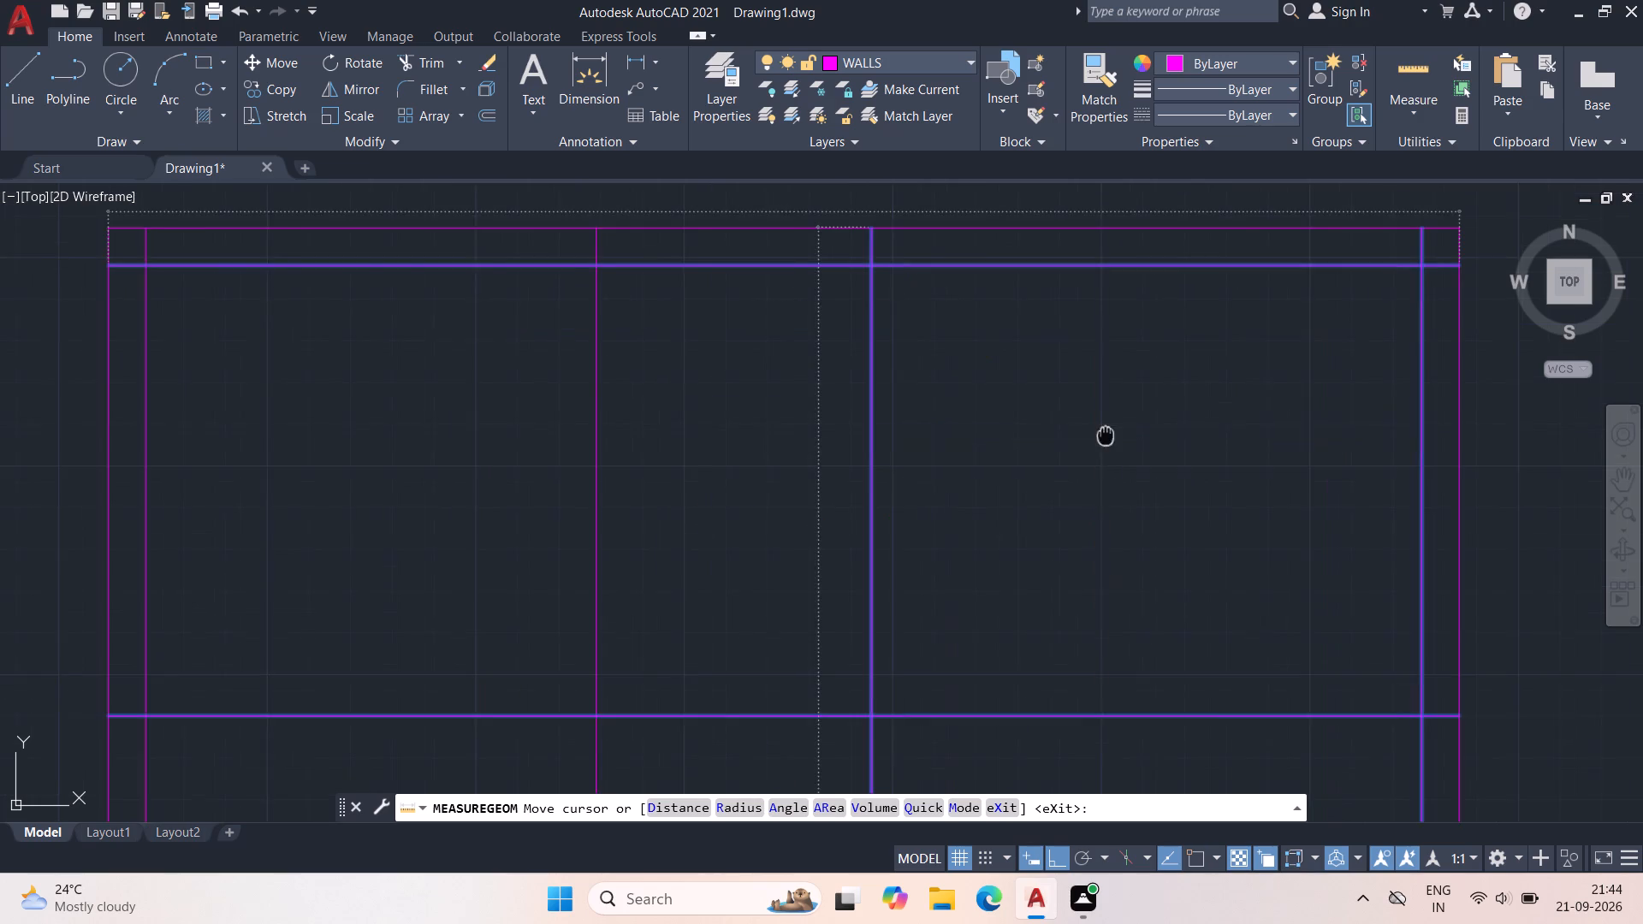
pyautogui.moveTo(1110, 436); pyautogui.dragTo(1123, 442, button='middle')
pyautogui.press('Escape')
# Offset the two interior vertical lines 6" towards each other to form the partition walls beside the middle bay.
pyautogui.press('o')
pyautogui.press('space')
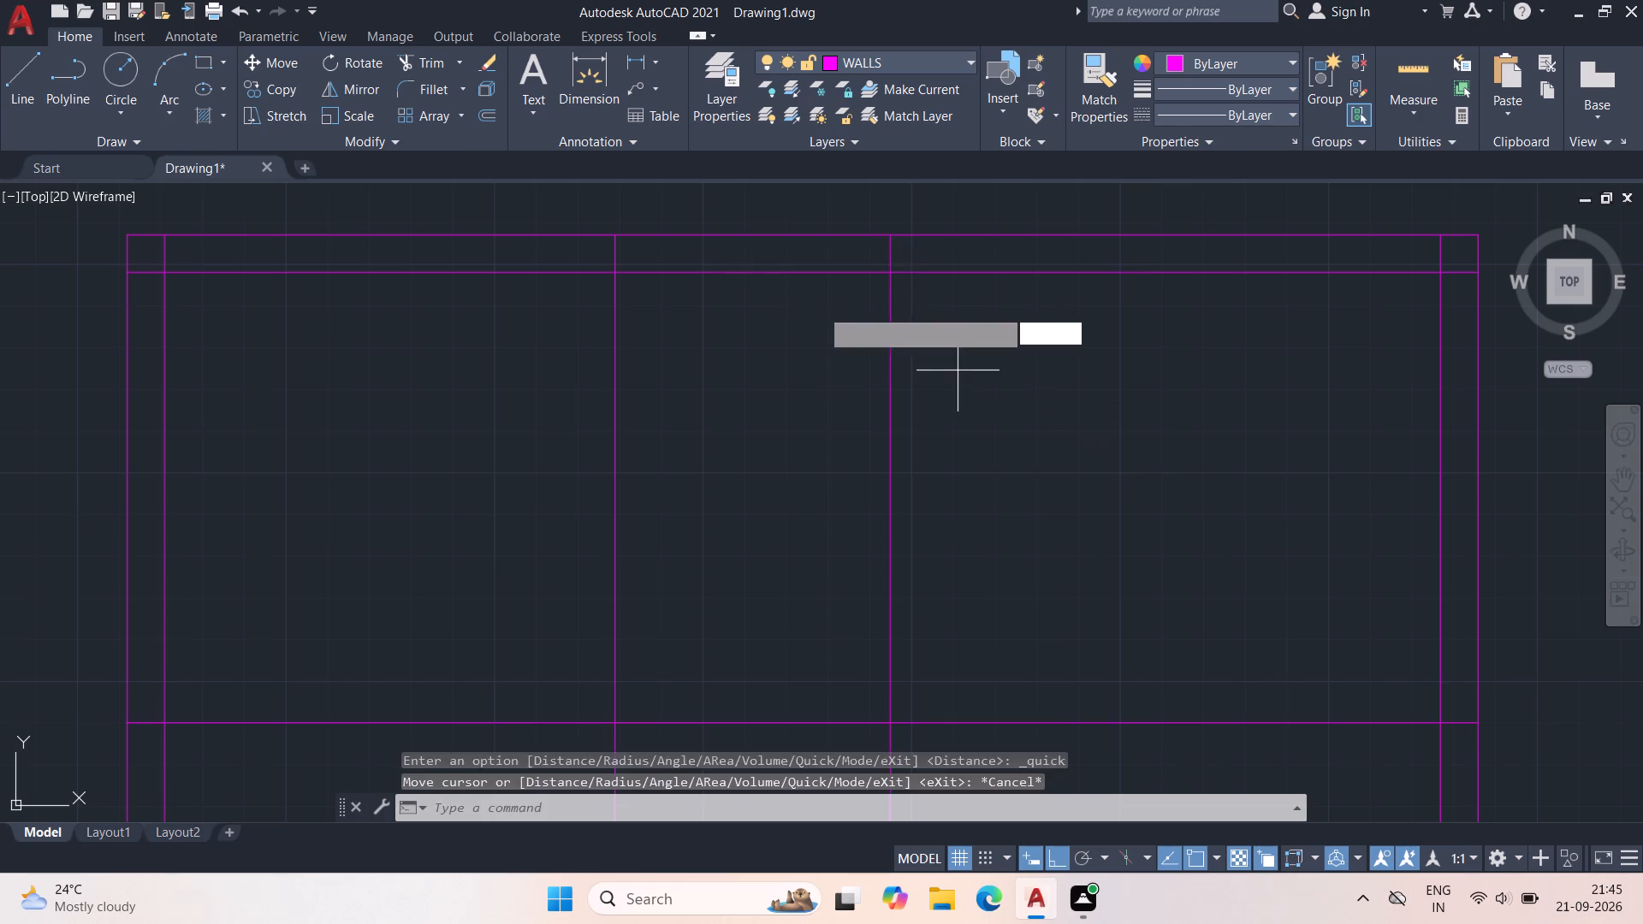
pyautogui.click(606, 239)
pyautogui.click(615, 272)
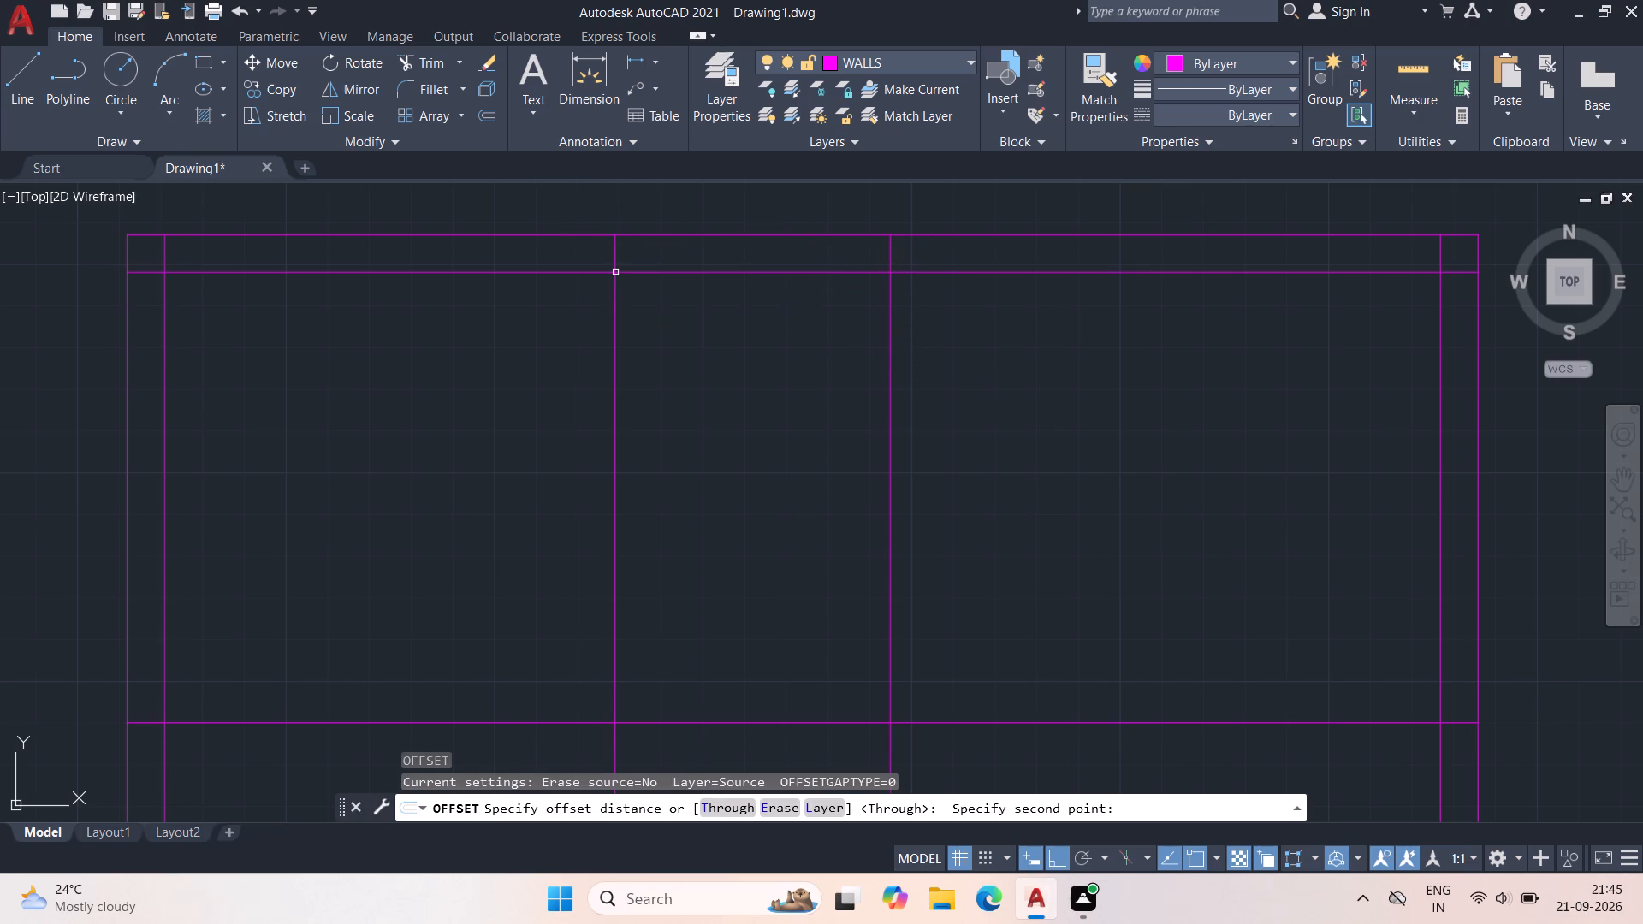
pyautogui.click(615, 309)
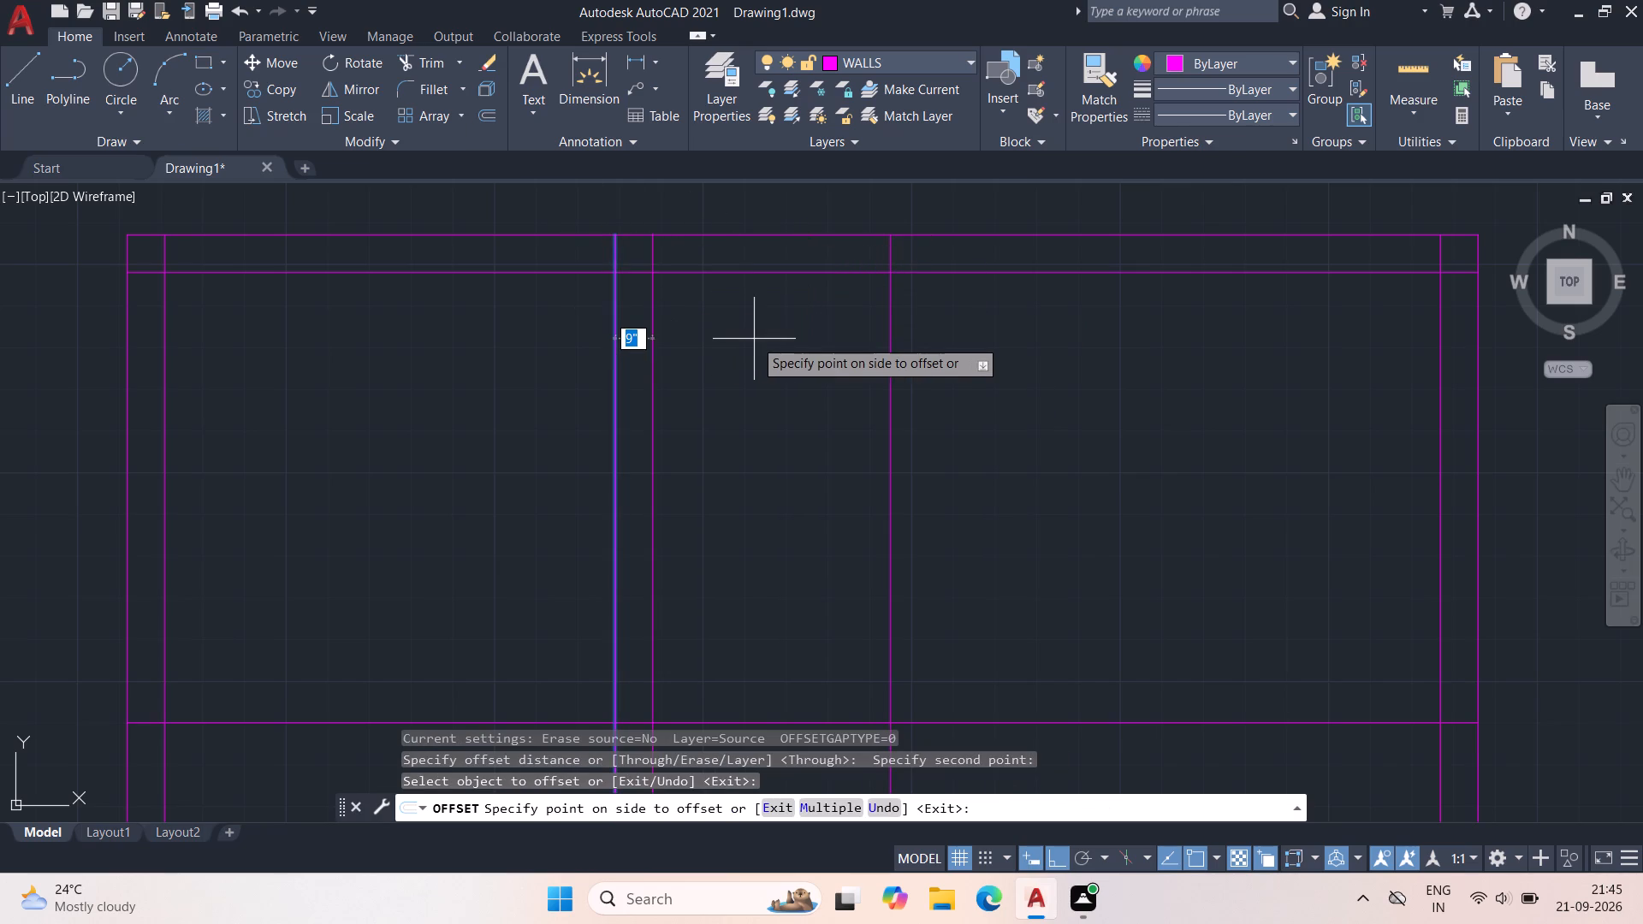
pyautogui.write('6"')
pyautogui.press('Return')
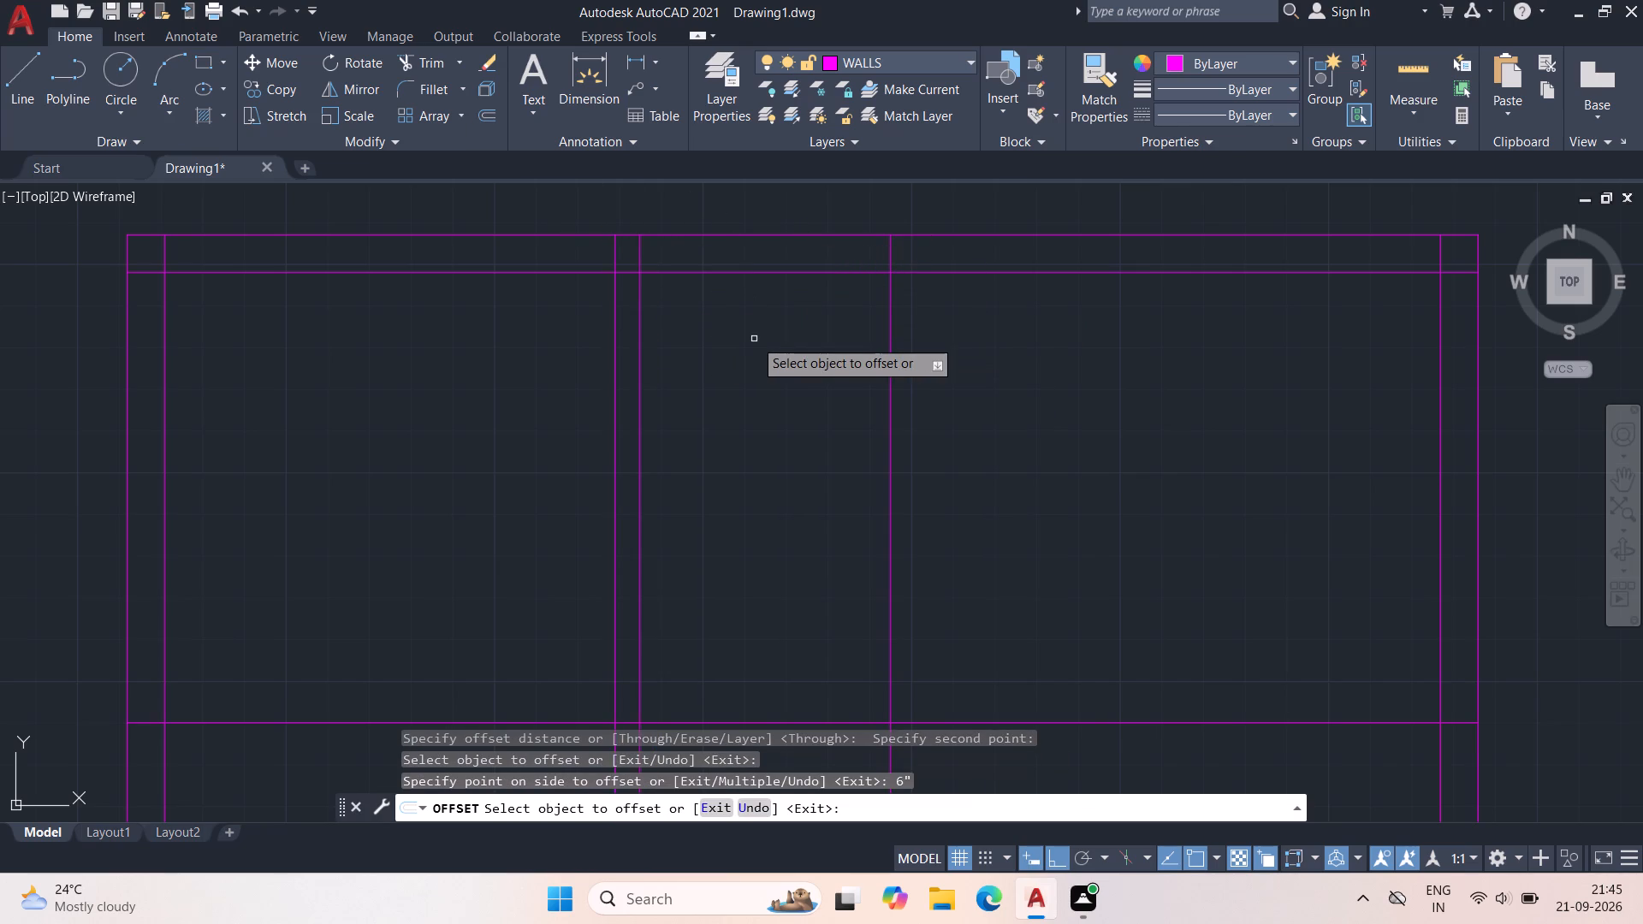
pyautogui.click(892, 463)
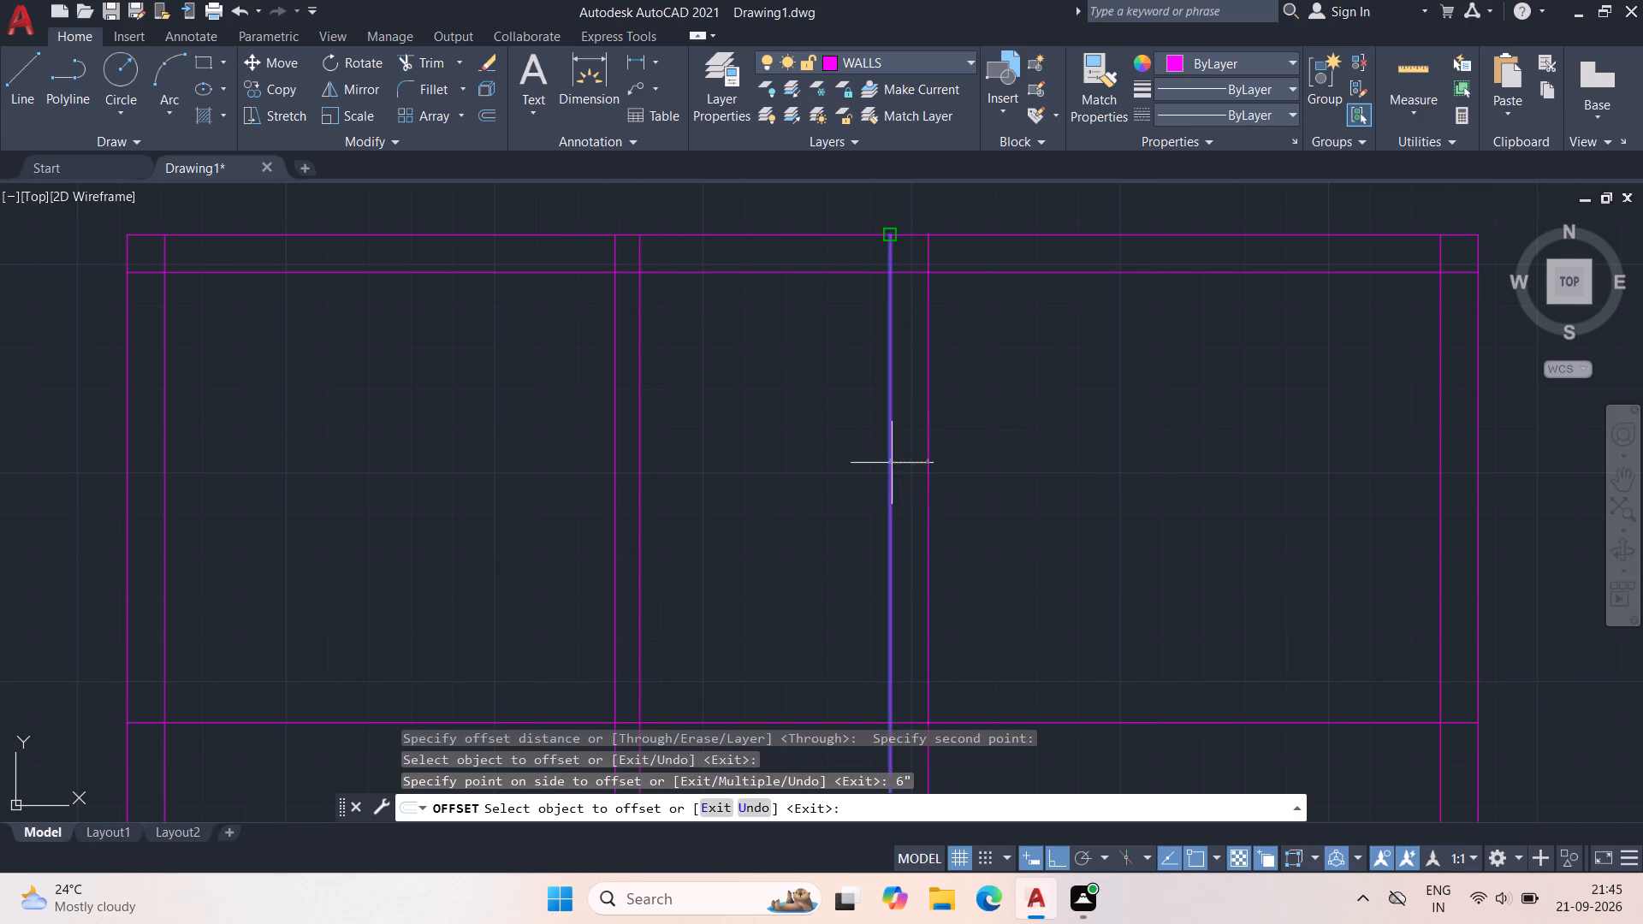
pyautogui.write('6"')
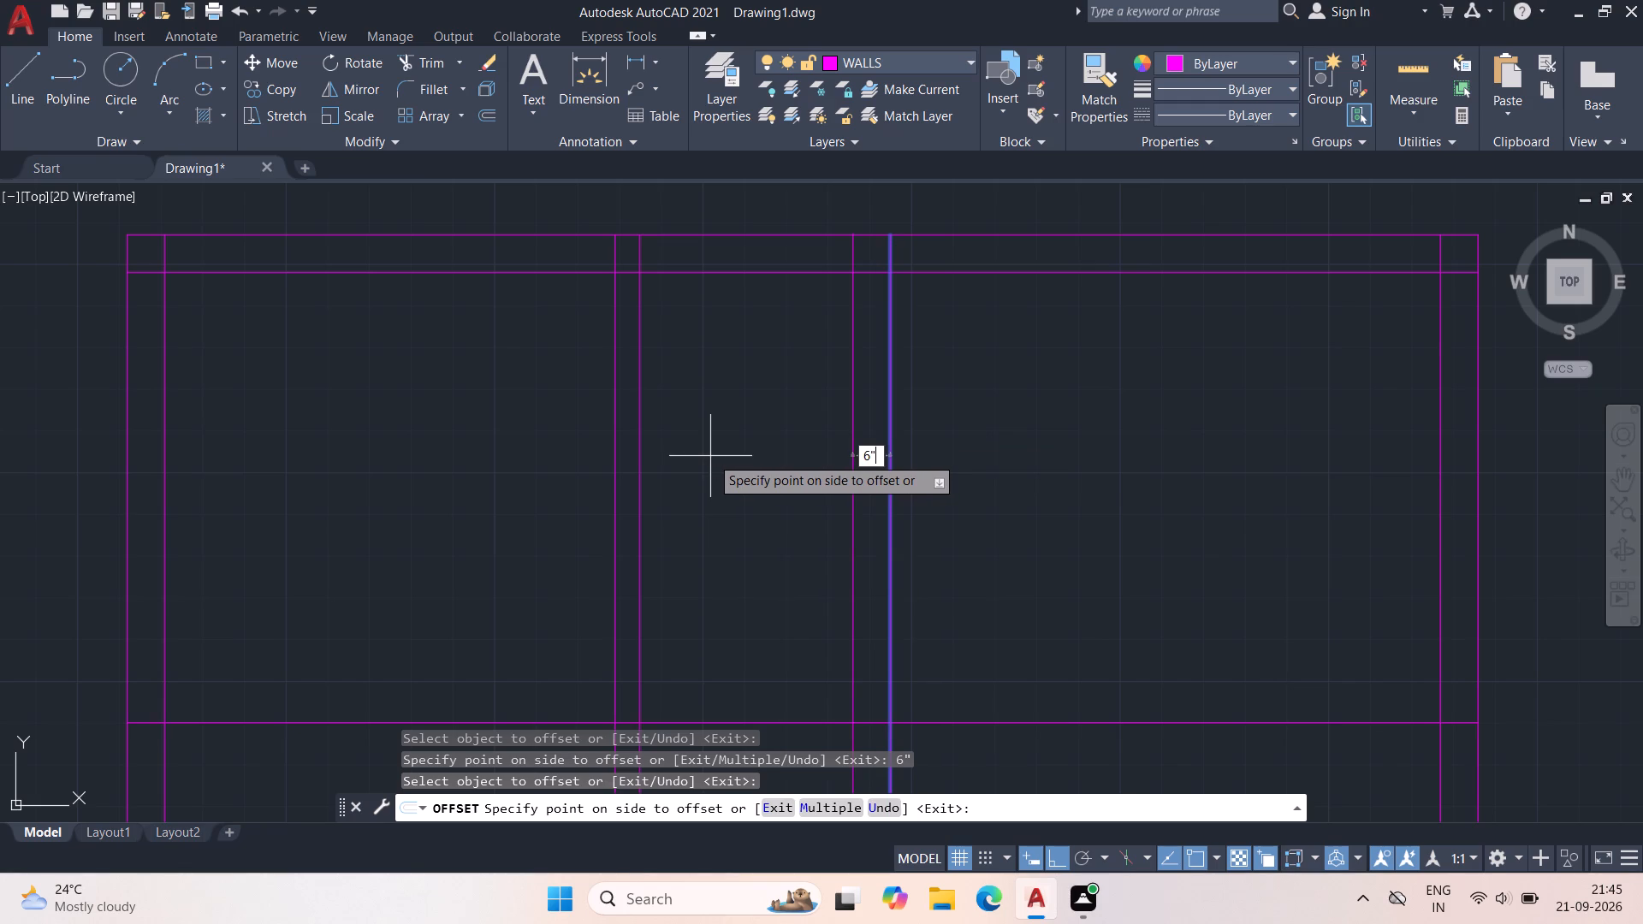
pyautogui.press('Return')
pyautogui.press('Escape')
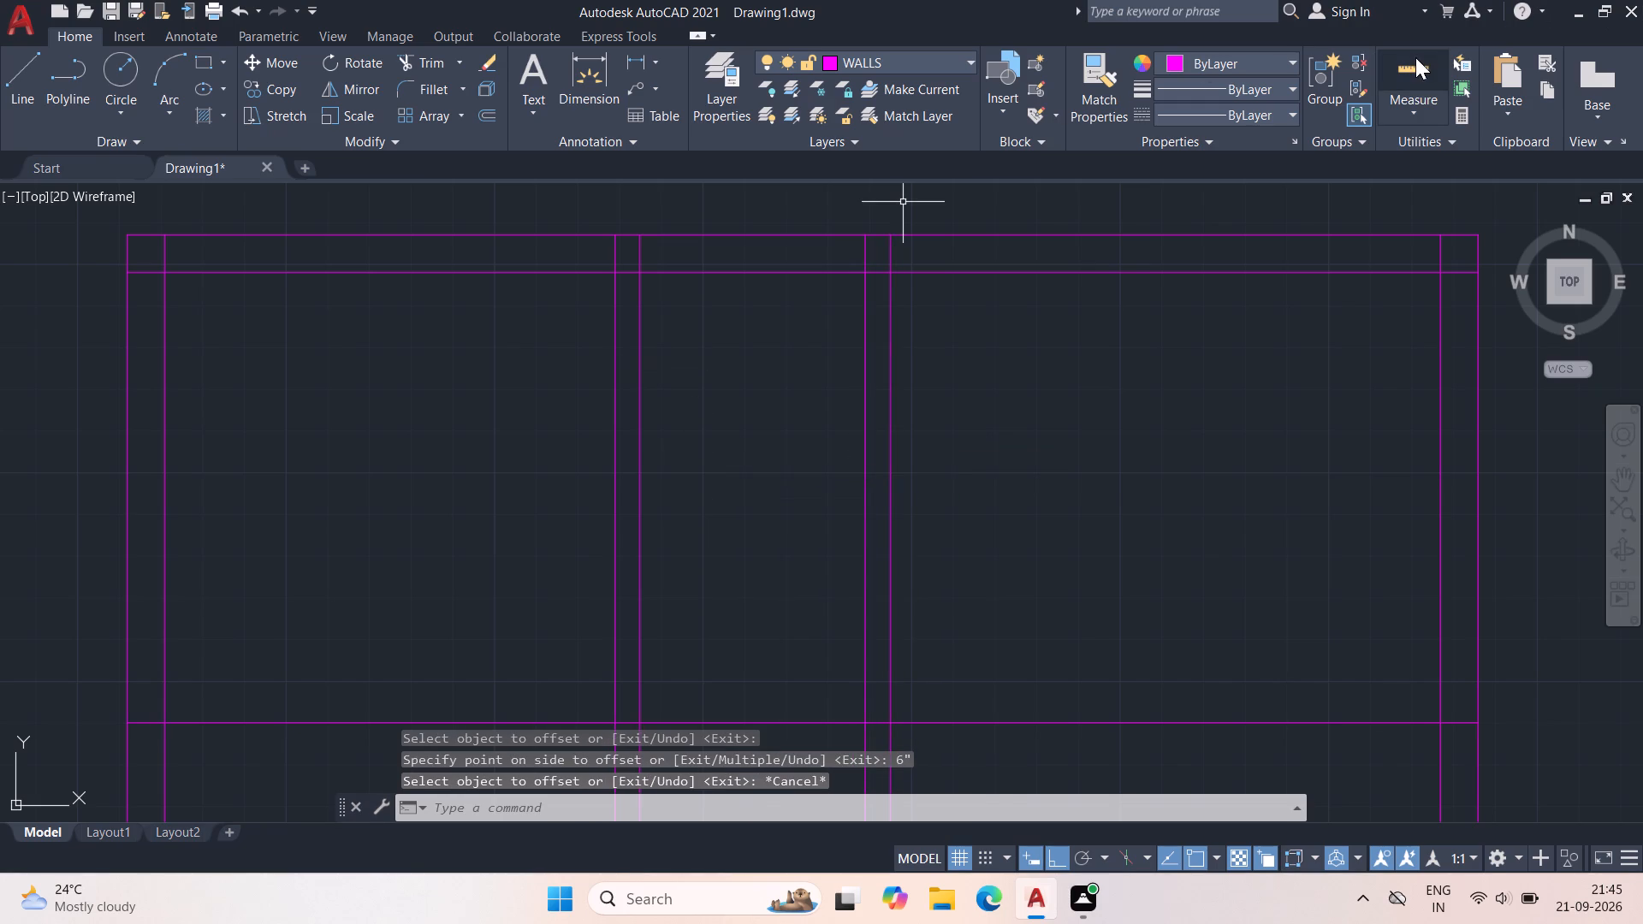
# Measure the clear dimensions of the middle bay between the two vertical partitions.
pyautogui.click(1415, 56)
pyautogui.moveTo(768, 466); pyautogui.dragTo(875, 406, button='middle')
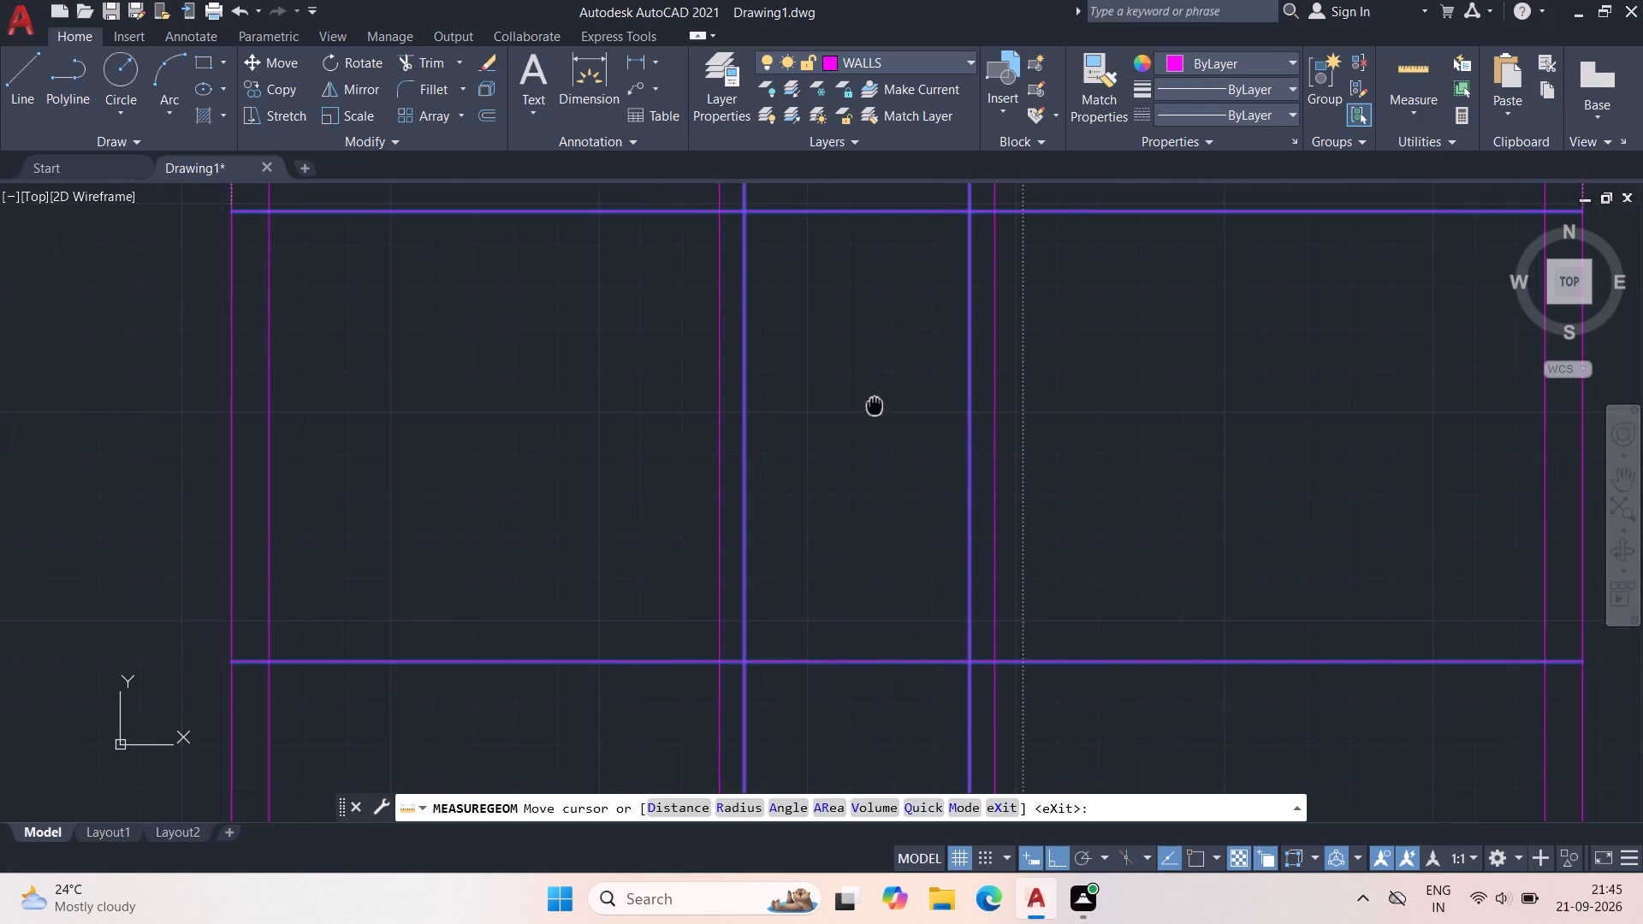
pyautogui.moveTo(875, 406); pyautogui.dragTo(876, 404, button='middle')
pyautogui.scroll(-2, 875, 404)
pyautogui.moveTo(875, 403); pyautogui.dragTo(886, 414, button='middle')
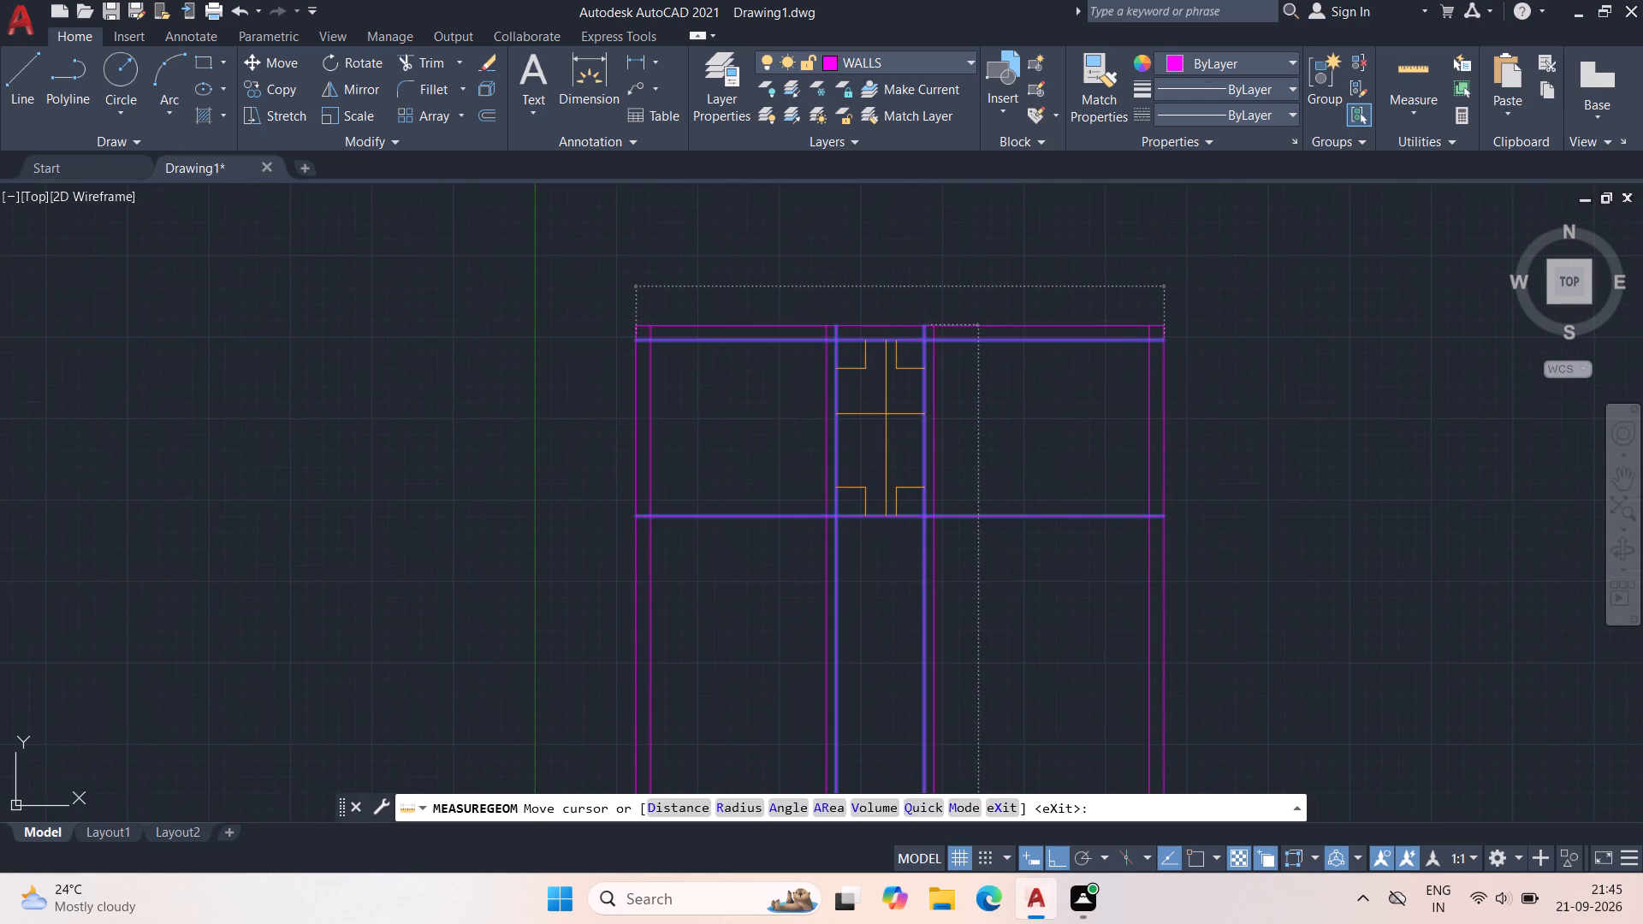
pyautogui.scroll(1, 886, 414)
pyautogui.press('Escape')
# Offset the interior horizontal line 6" downward to form the partition wall below the upper rooms.
pyautogui.write('O')
pyautogui.press('space')
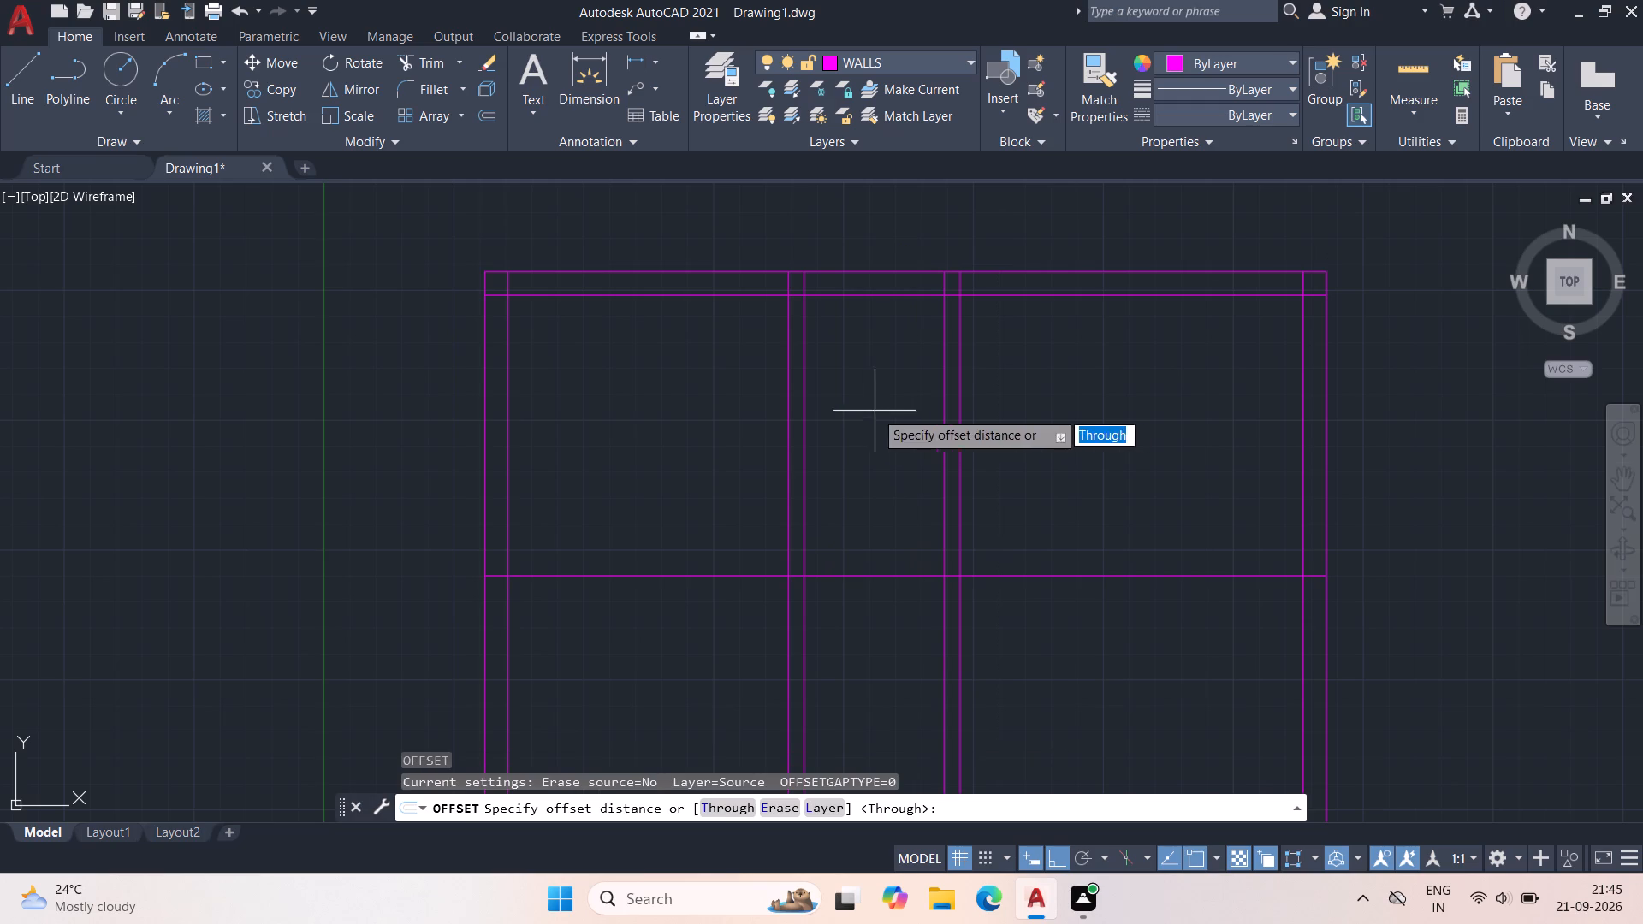
pyautogui.click(489, 577)
pyautogui.click(522, 583)
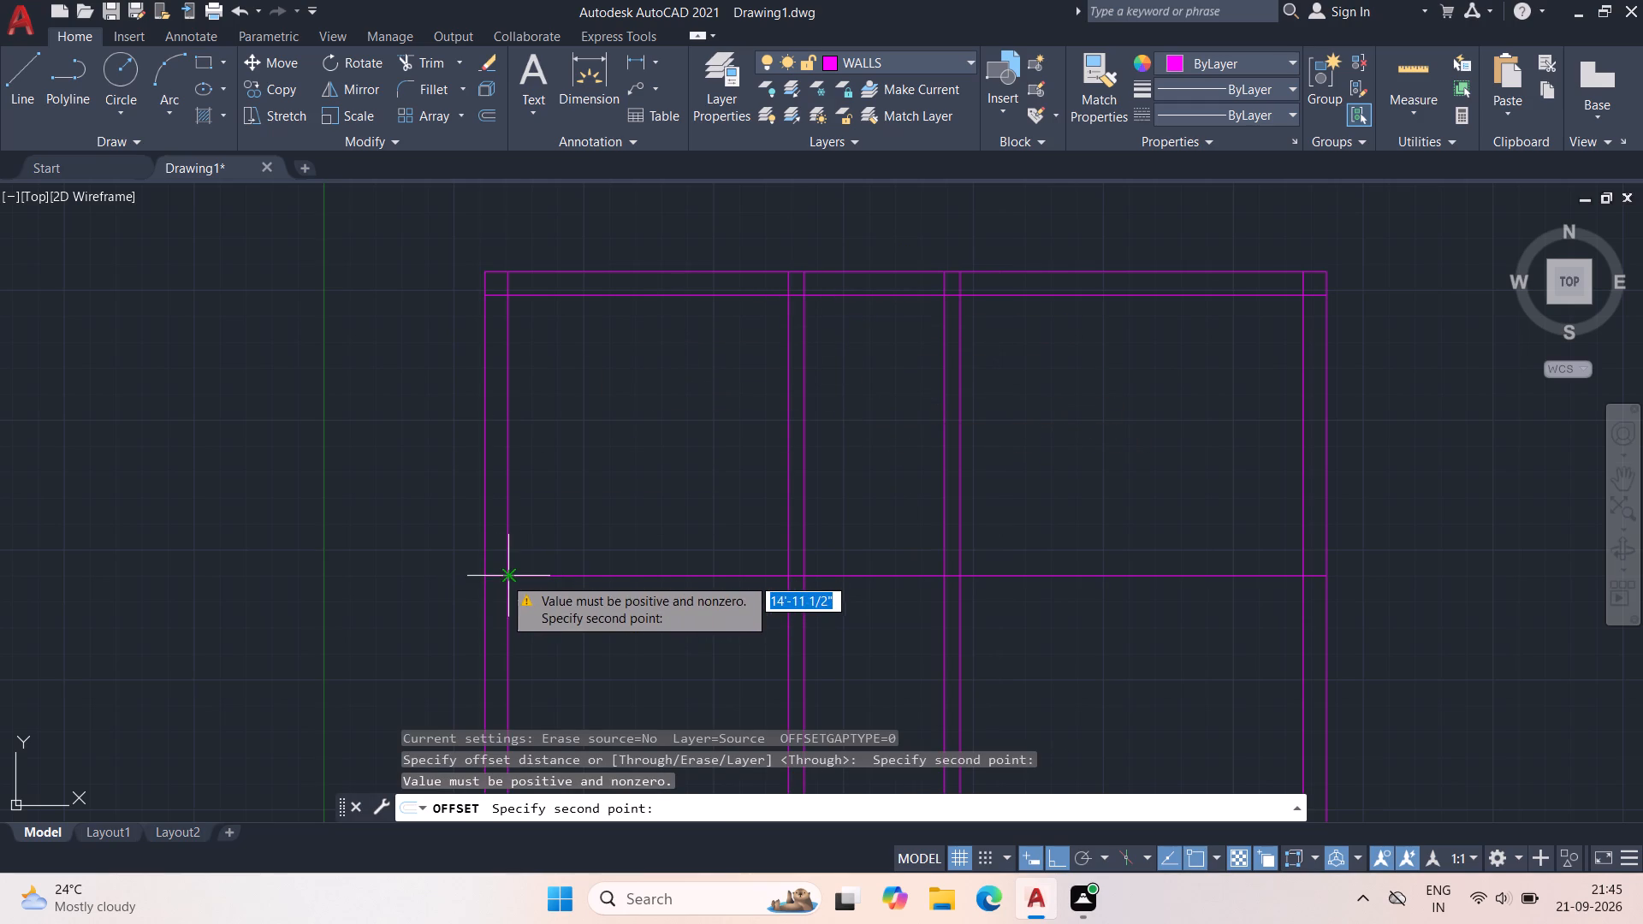
pyautogui.click(510, 577)
pyautogui.click(485, 575)
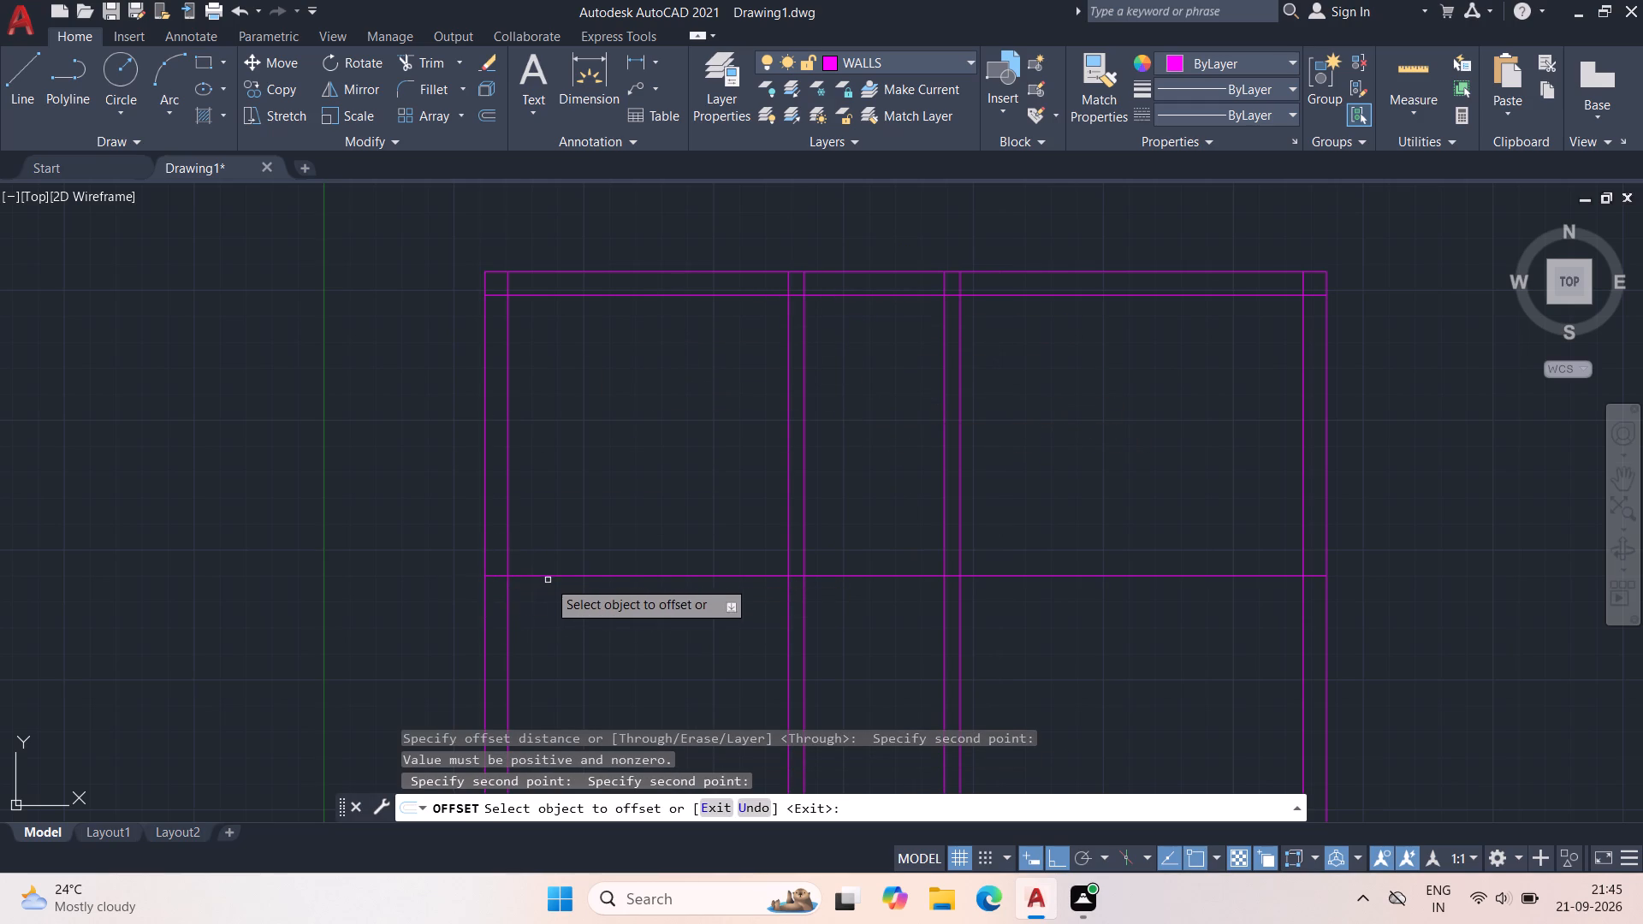
pyautogui.click(552, 573)
pyautogui.write('6"')
pyautogui.press('Return')
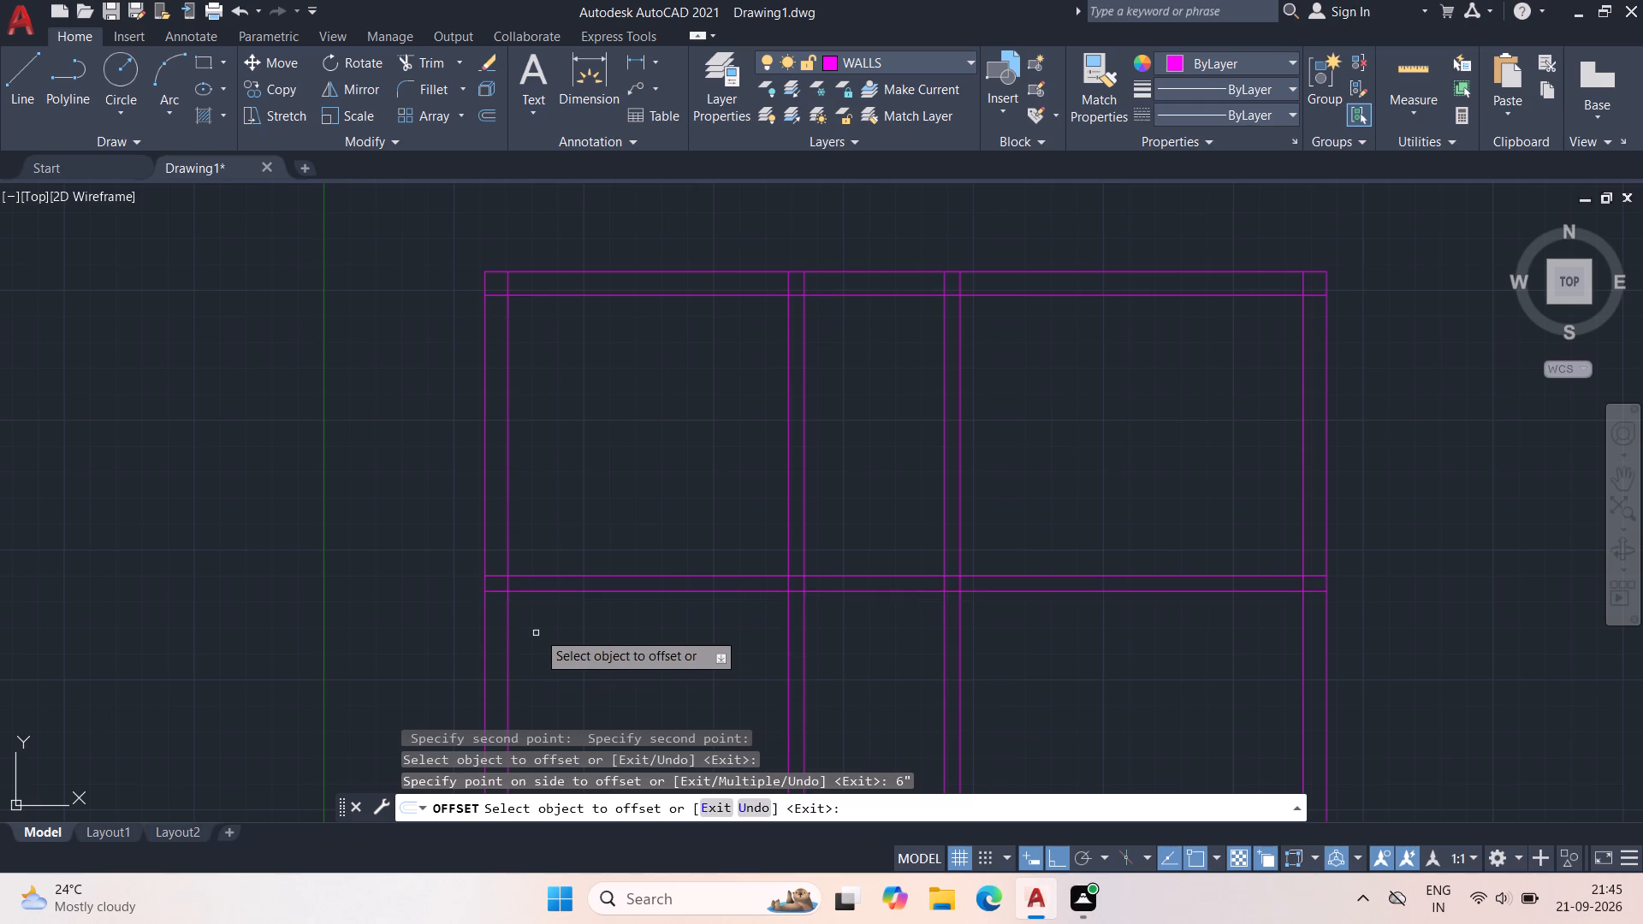
# Offset the upper wall's inner line 6'7" down, and offset the resulting line 6" further down as a partition wall.
pyautogui.click(863, 293)
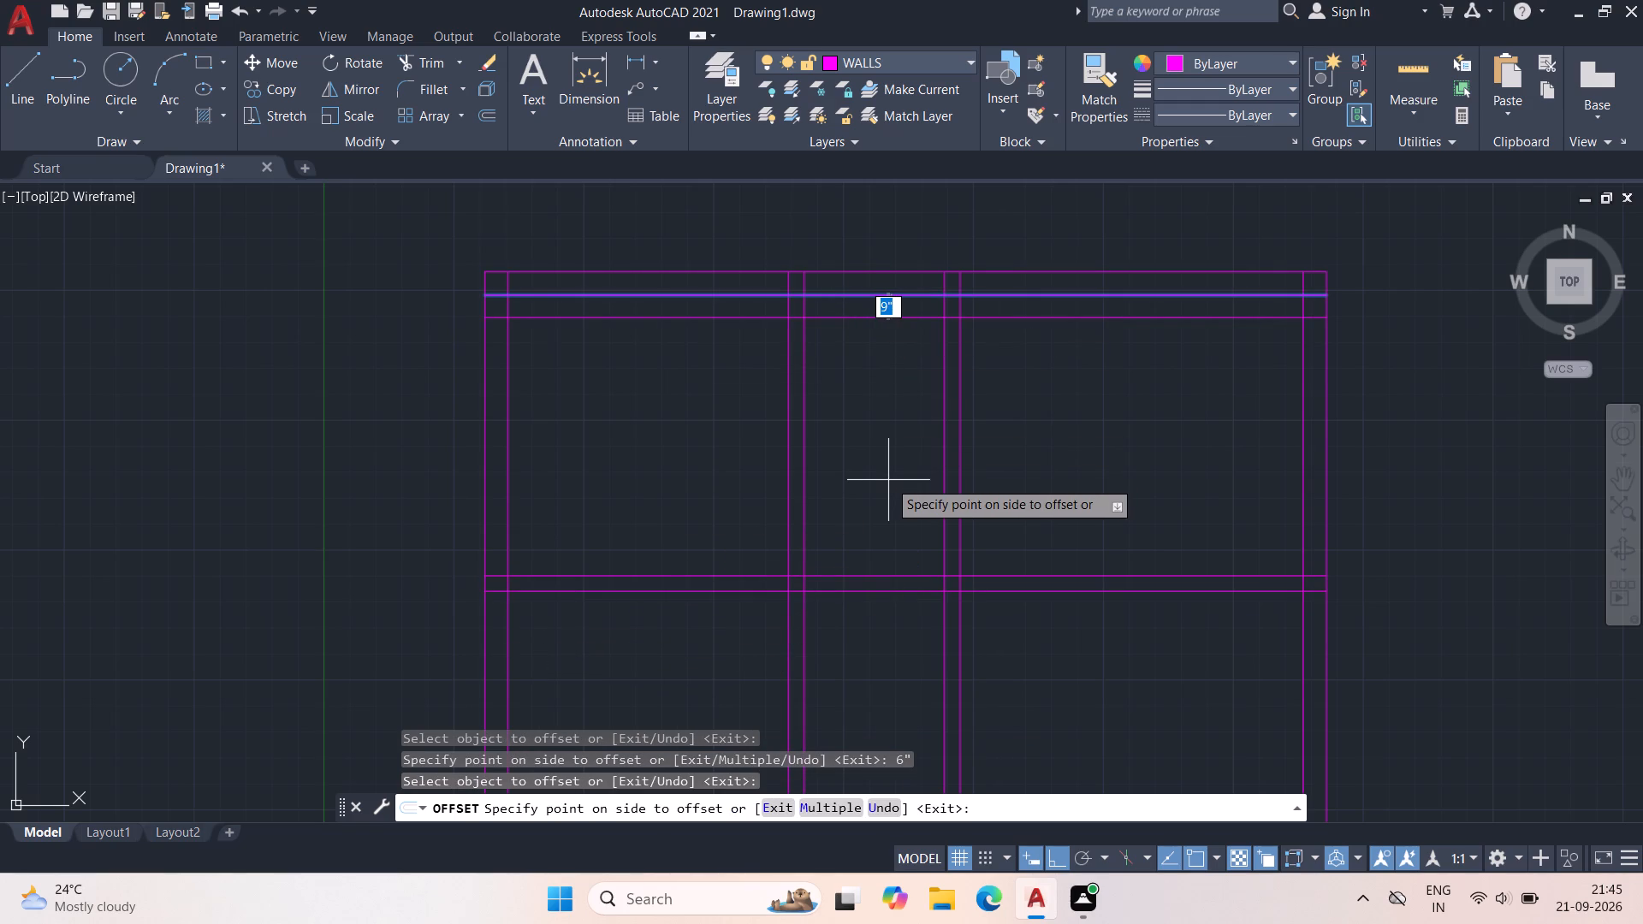
pyautogui.write('6\'7"')
pyautogui.press('Return')
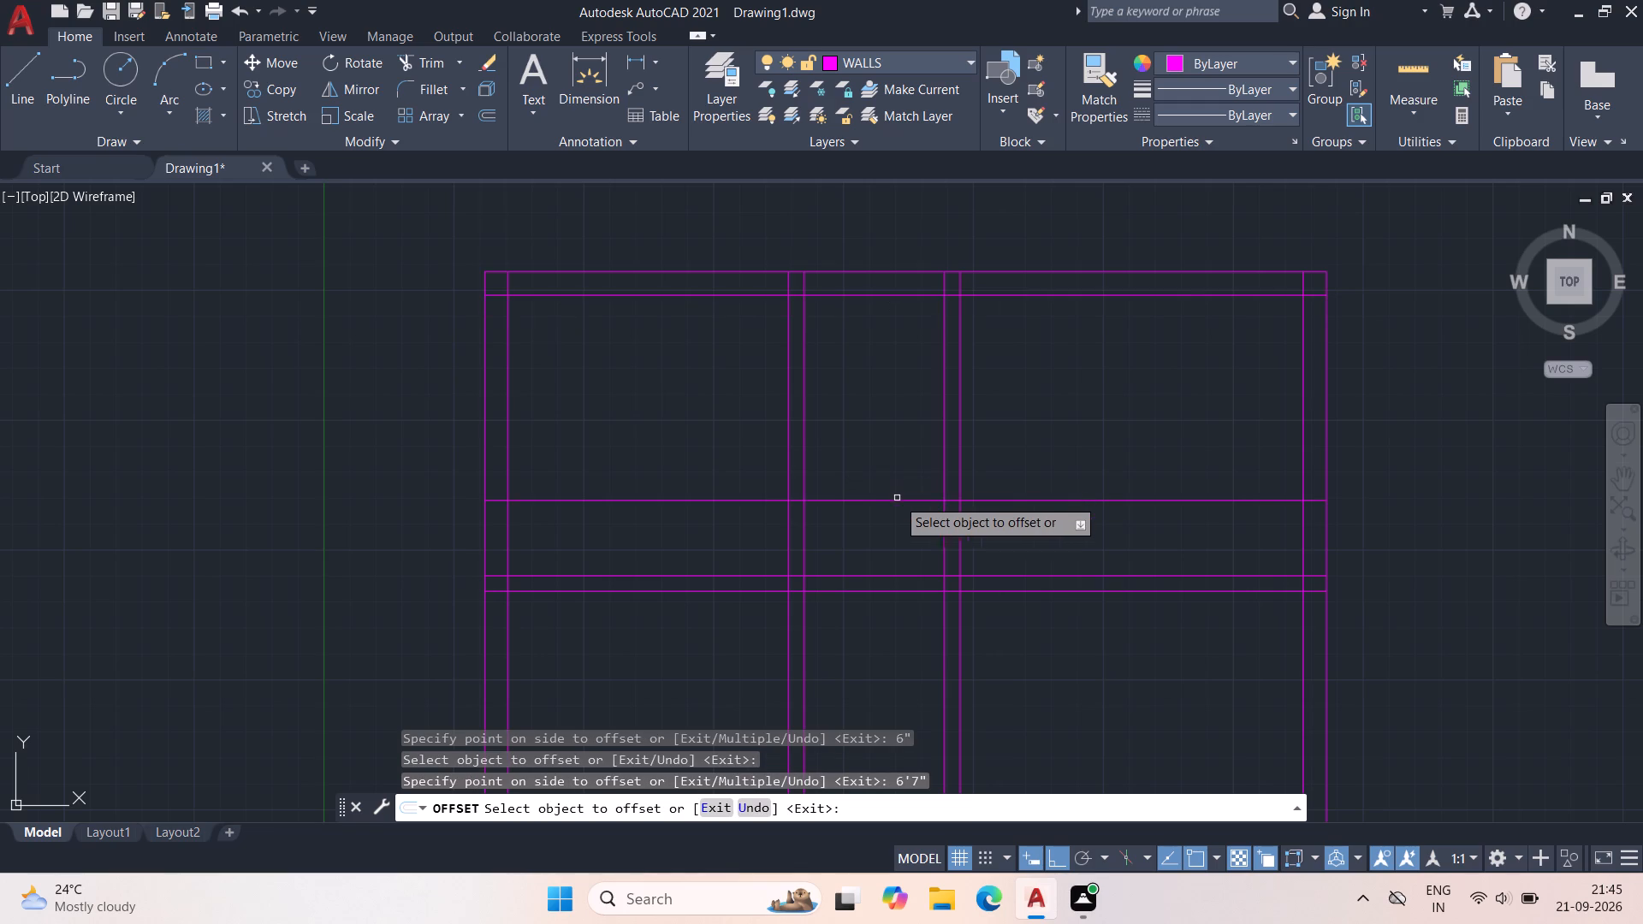
pyautogui.click(905, 499)
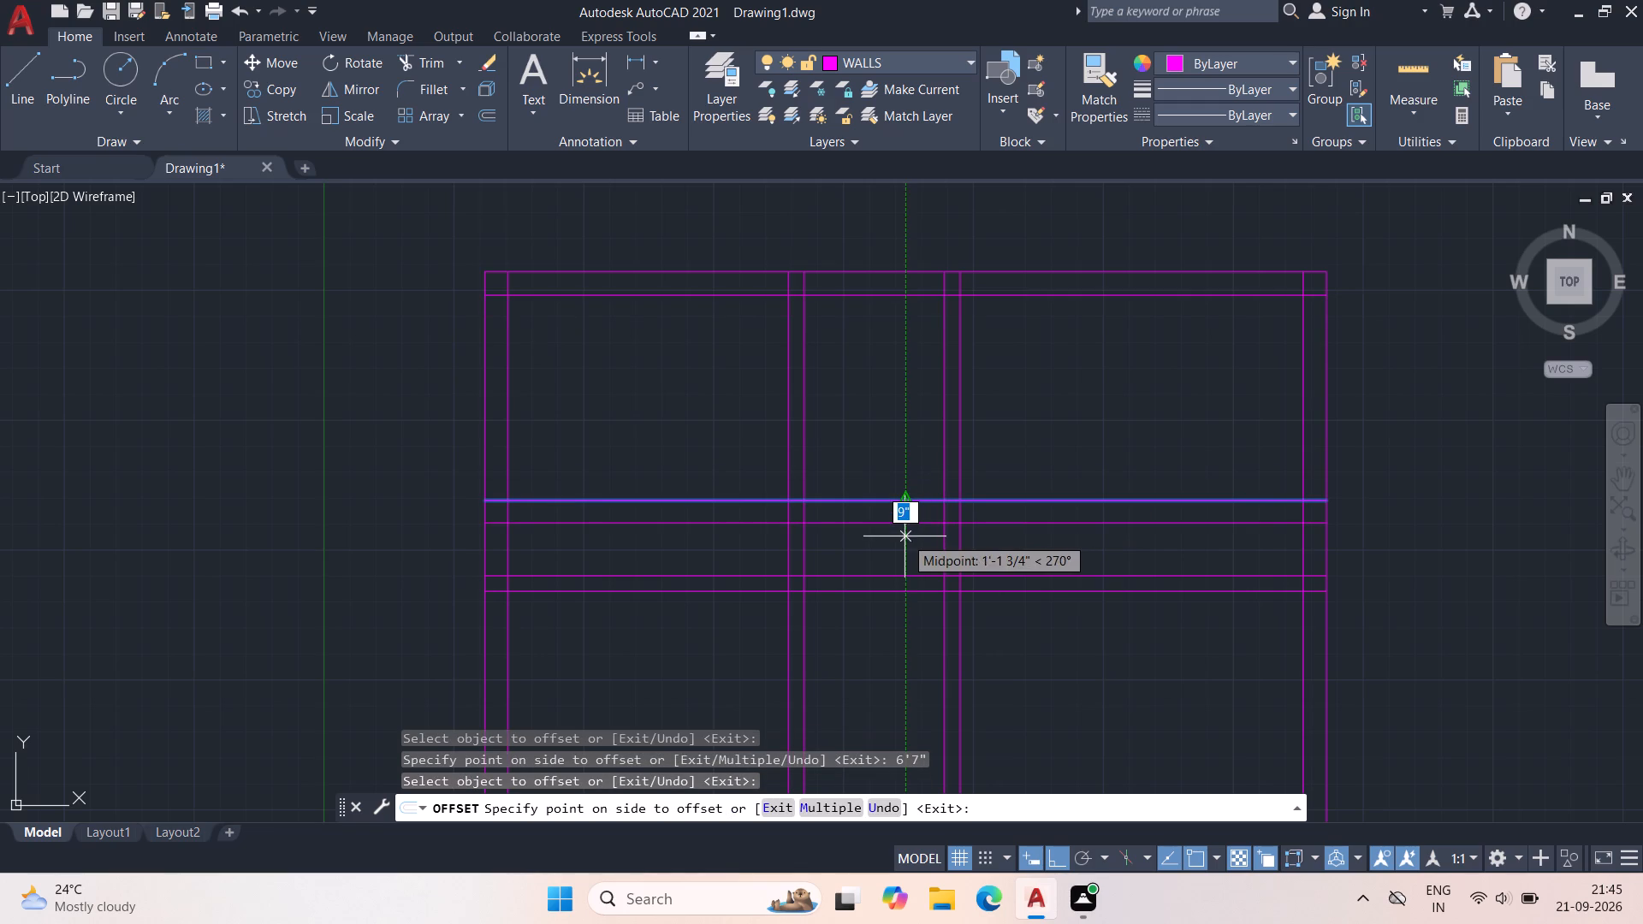
pyautogui.write('6"')
pyautogui.press('Return')
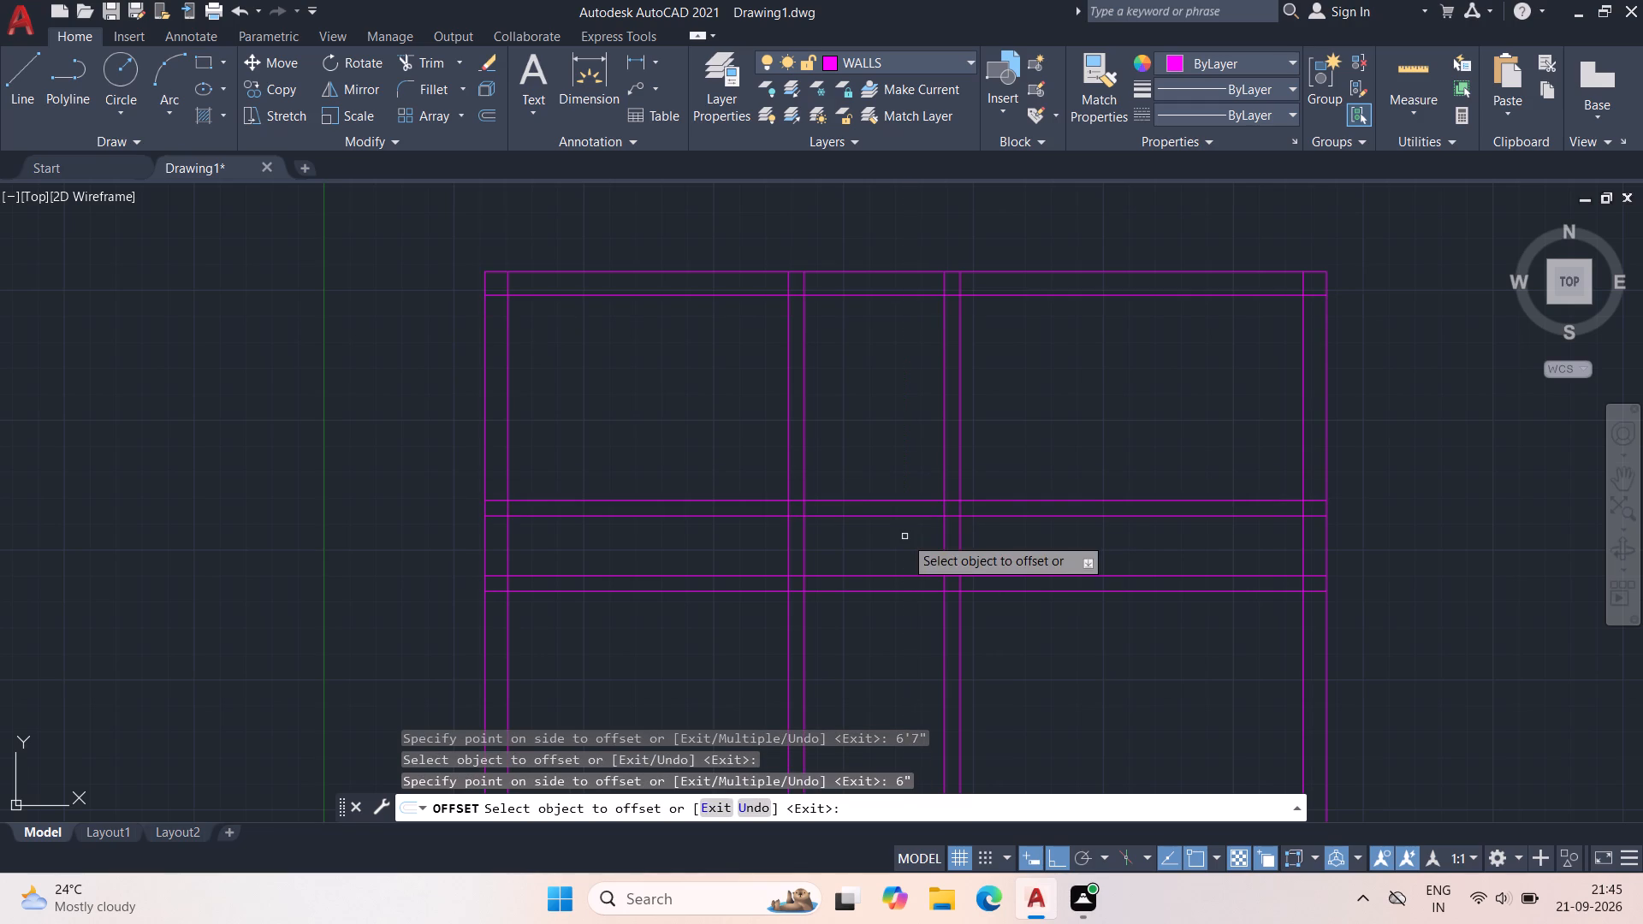
# Offset the upper wall's inner line 11' downward.
pyautogui.click(1124, 293)
pyautogui.write('11')
pyautogui.press("'")
pyautogui.press('Return')
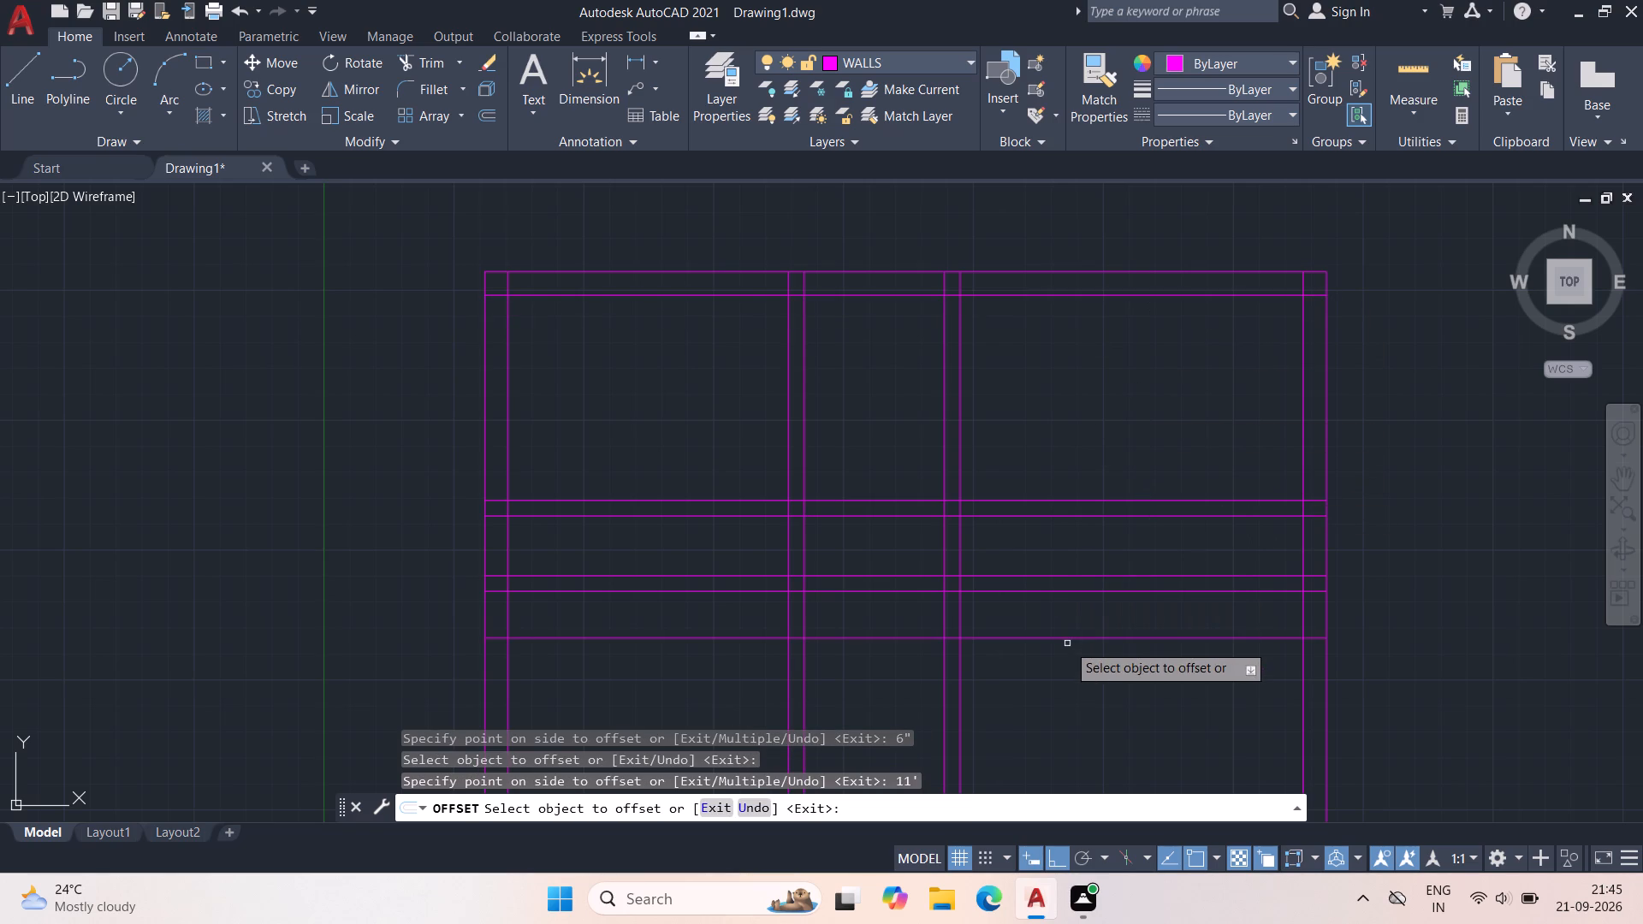
# Offset the lowest interior horizontal line 6" downward to complete that partition wall.
pyautogui.click(1076, 637)
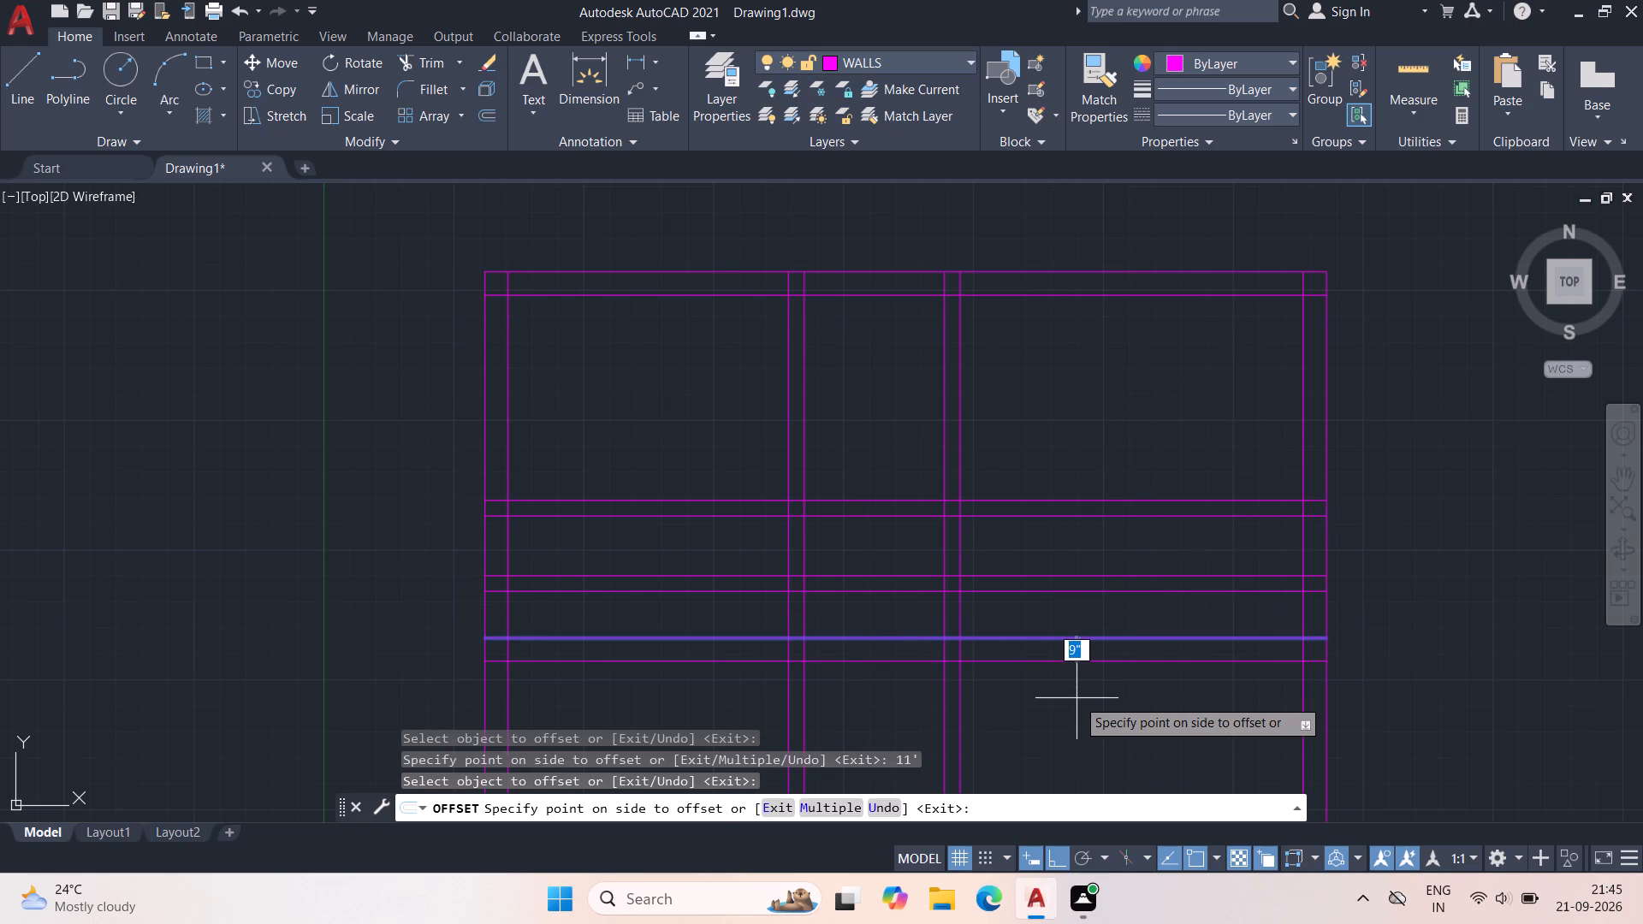
pyautogui.press('6')
pyautogui.hotkey('shift', '"')
pyautogui.press('Return')
pyautogui.press('Escape')
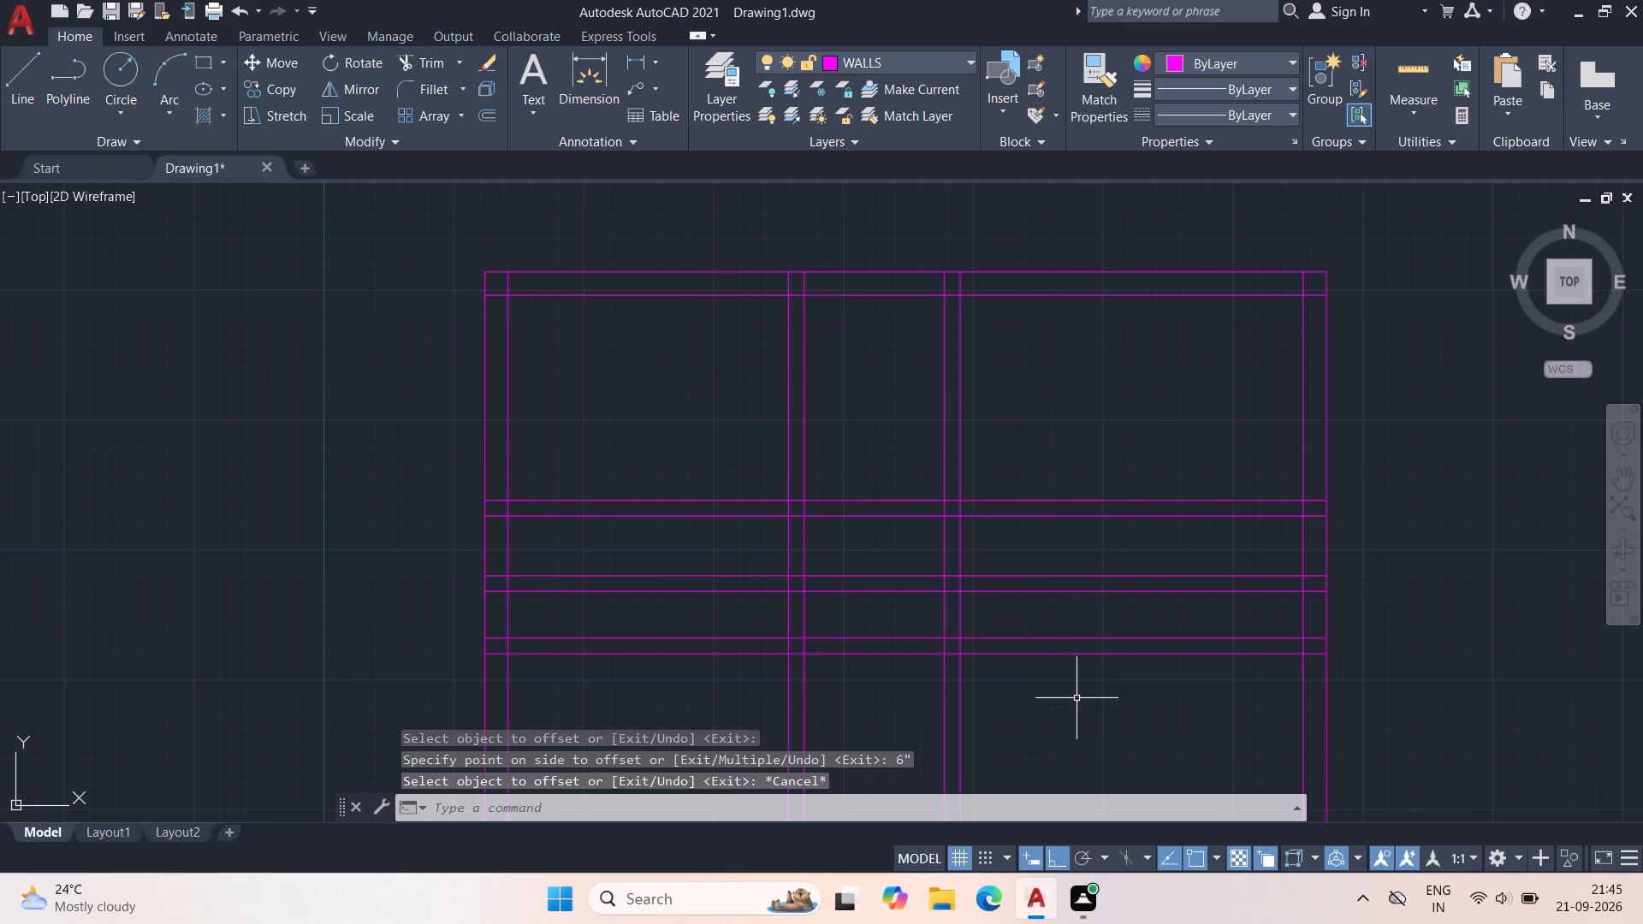
# Trim the uppermost horizontal partition out of the left bay and the upper two horizontal partitions out of the right bay.
pyautogui.write('TR')
pyautogui.press('space')
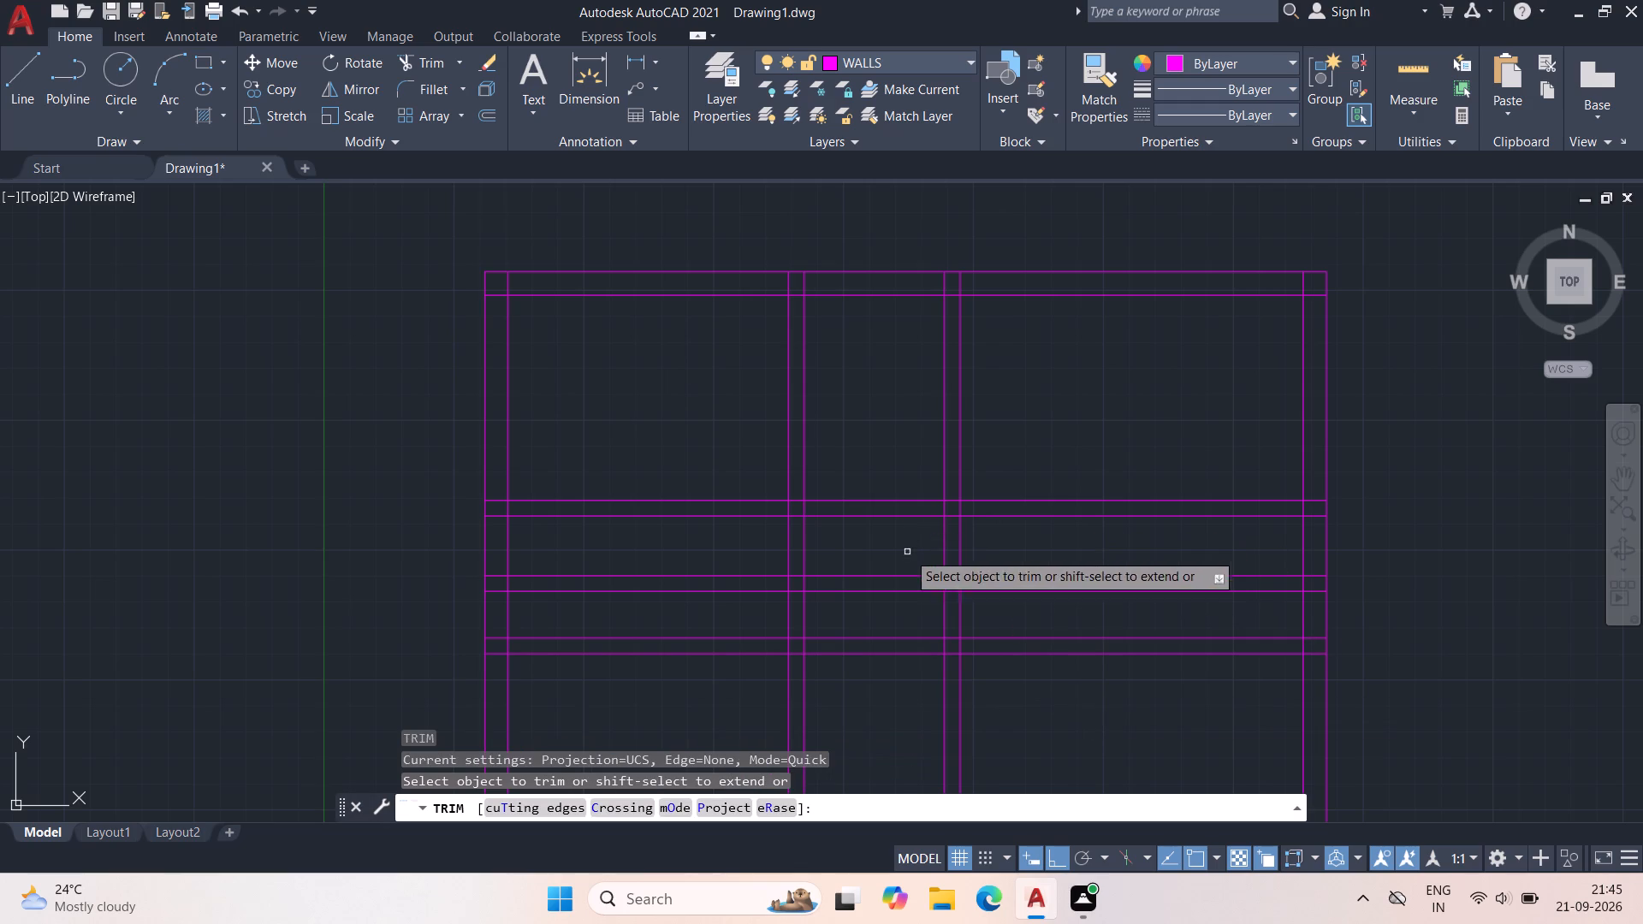
pyautogui.click(633, 479)
pyautogui.click(676, 544)
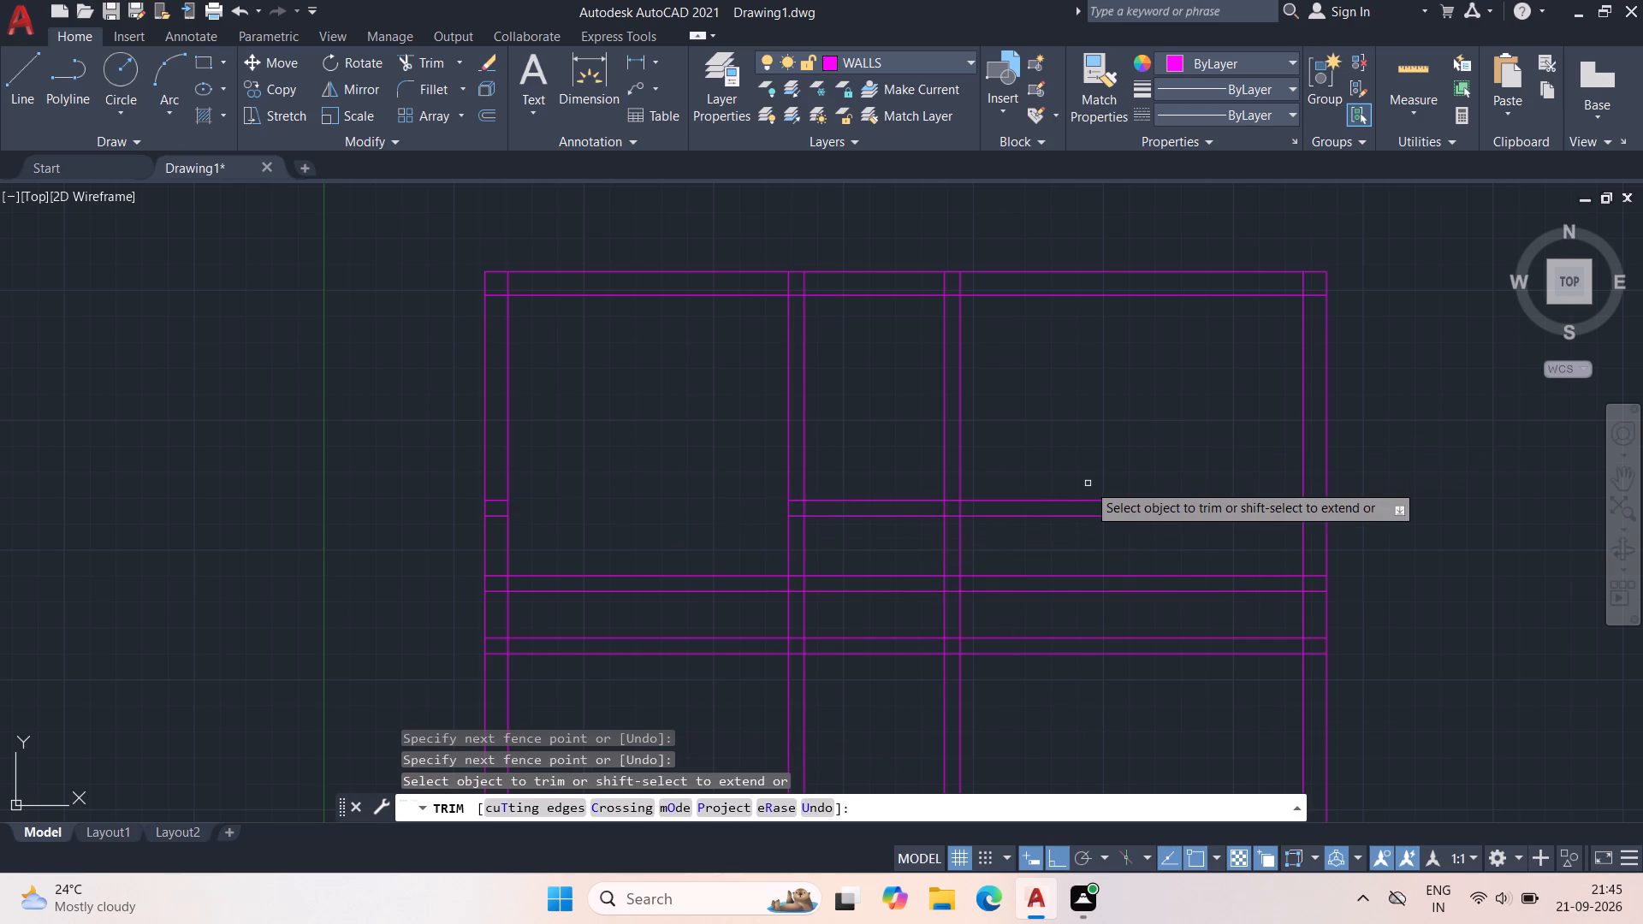
pyautogui.click(1086, 480)
pyautogui.click(1110, 545)
pyautogui.click(1103, 550)
pyautogui.click(1105, 605)
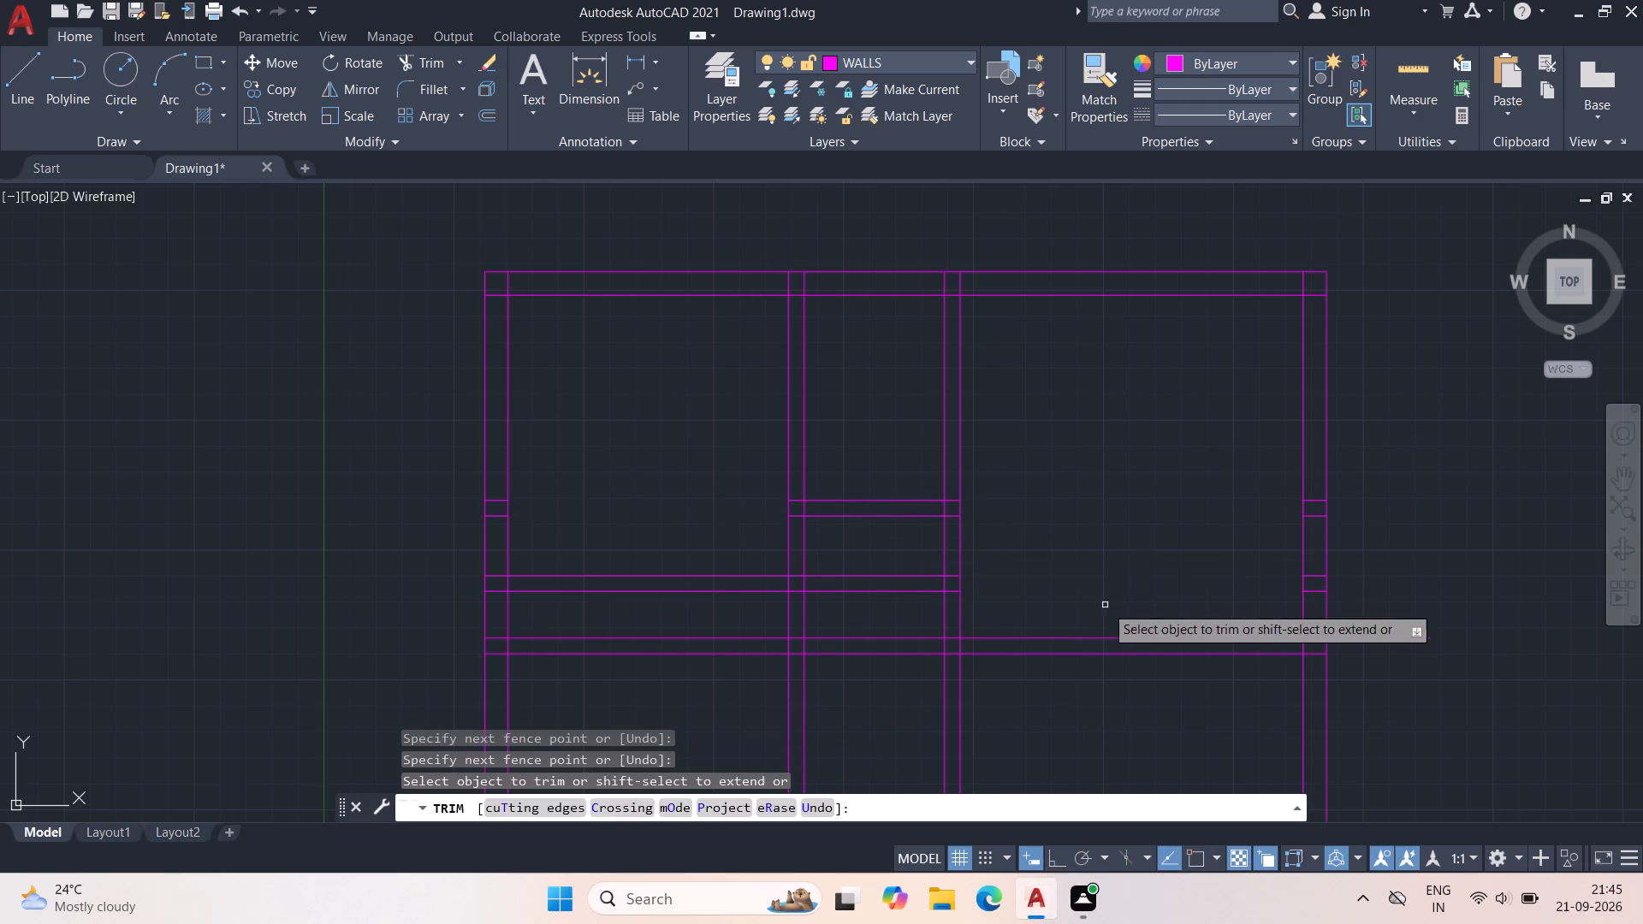
# Trim the lower two horizontal partitions out of the middle bay and the lowest one out of the left bay.
pyautogui.click(876, 546)
pyautogui.click(857, 708)
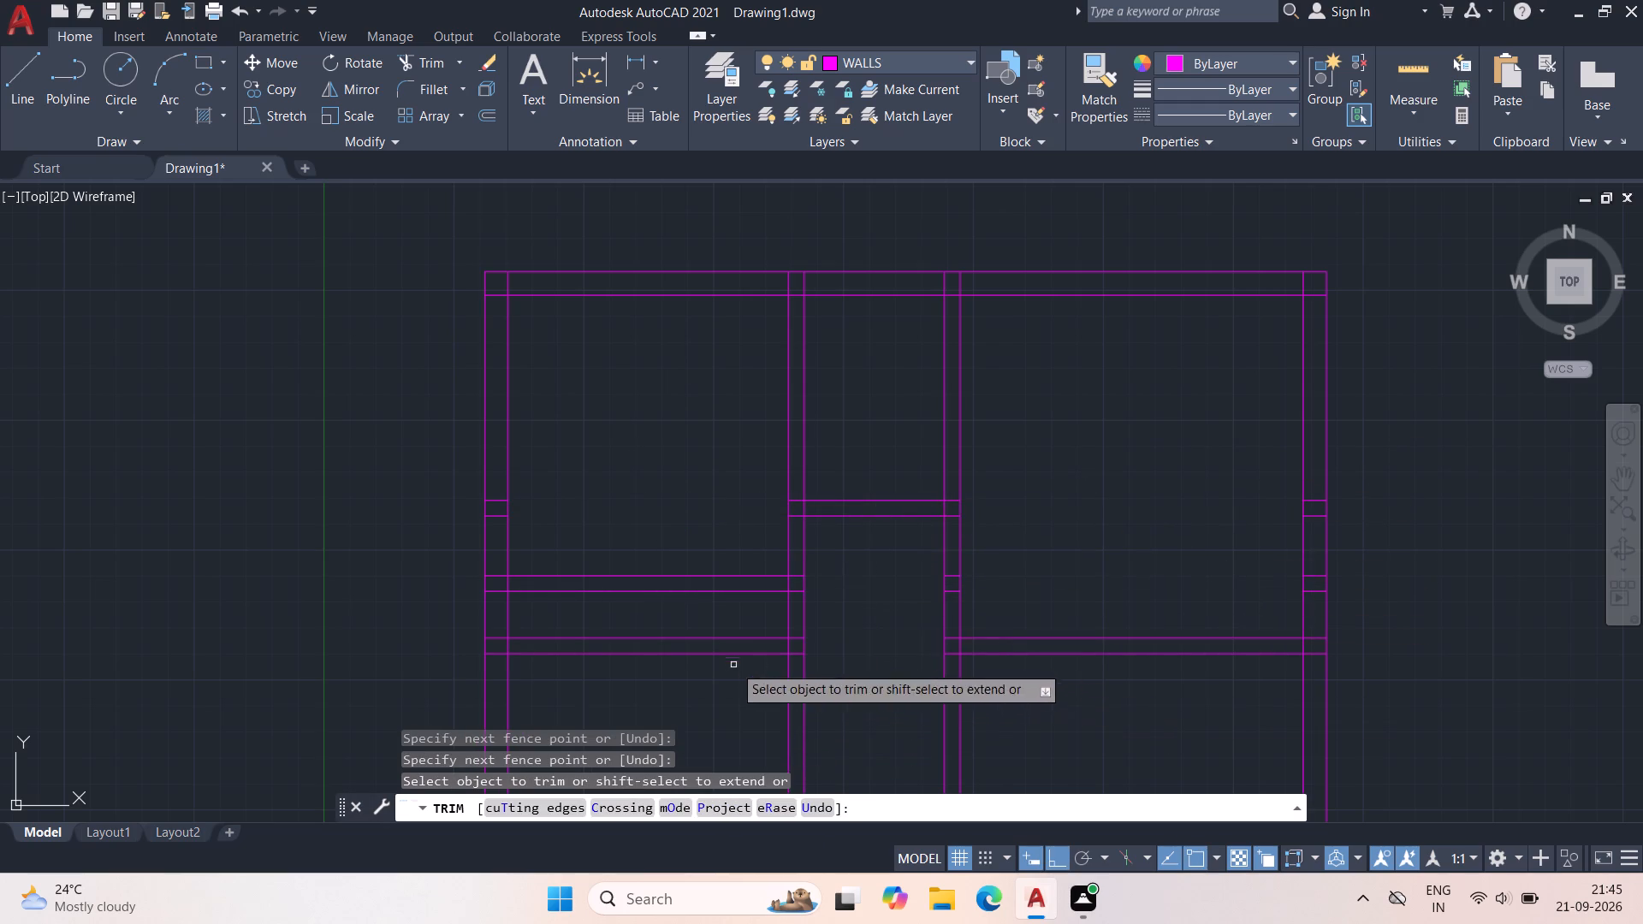
pyautogui.click(710, 603)
pyautogui.click(703, 681)
pyautogui.moveTo(704, 681); pyautogui.dragTo(677, 518, button='middle')
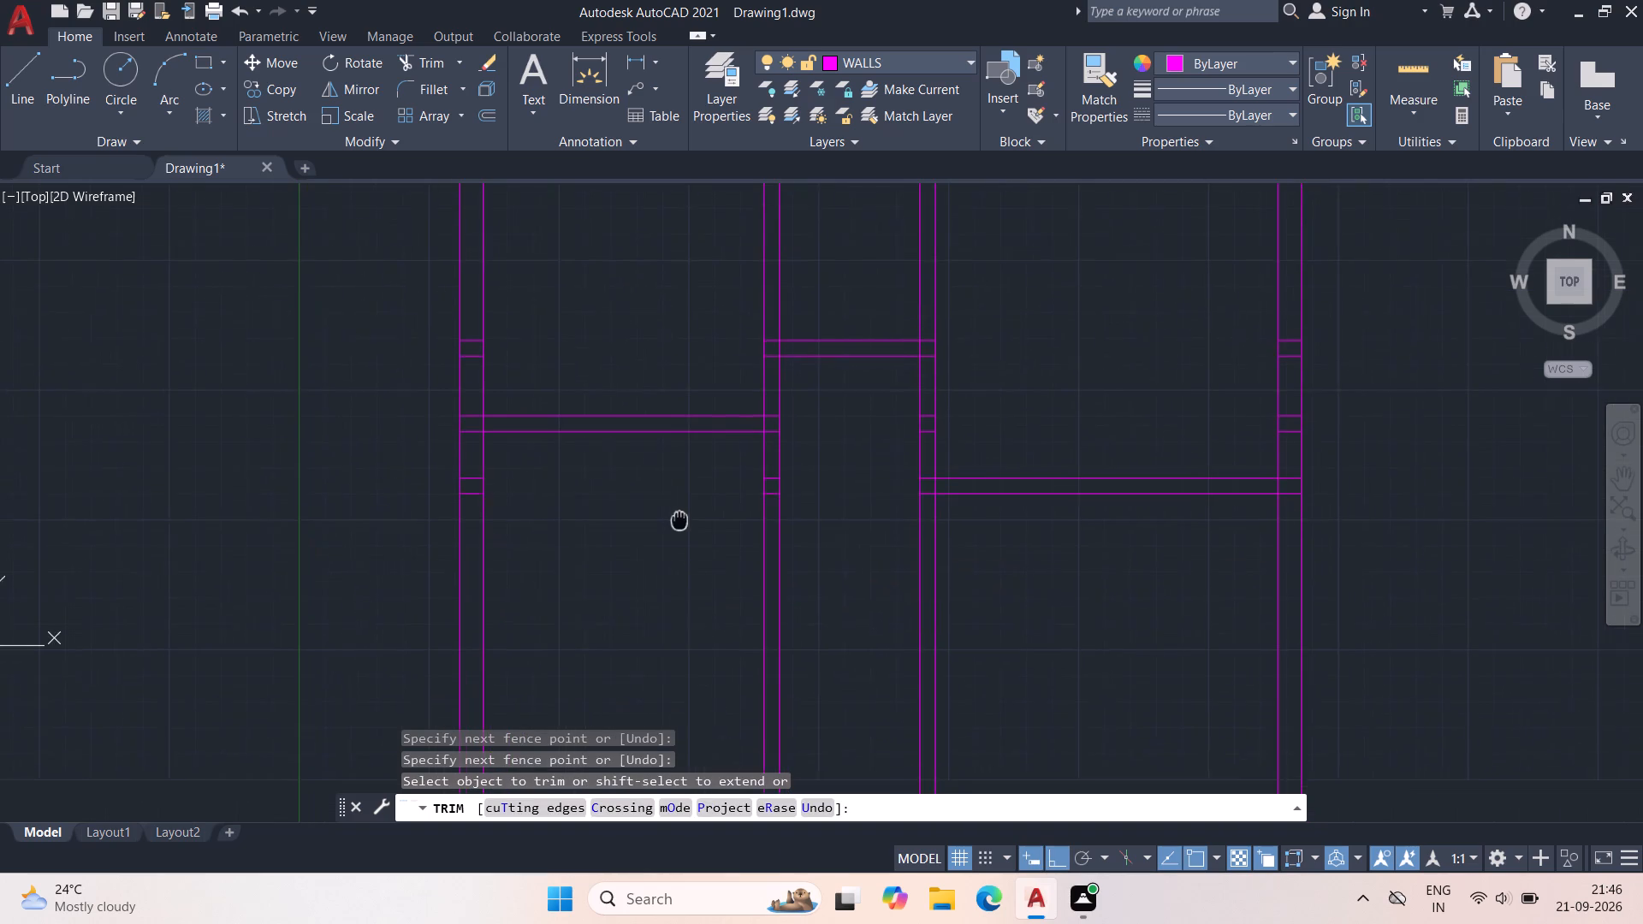
pyautogui.moveTo(677, 518); pyautogui.dragTo(675, 515, button='middle')
pyautogui.press('Escape')
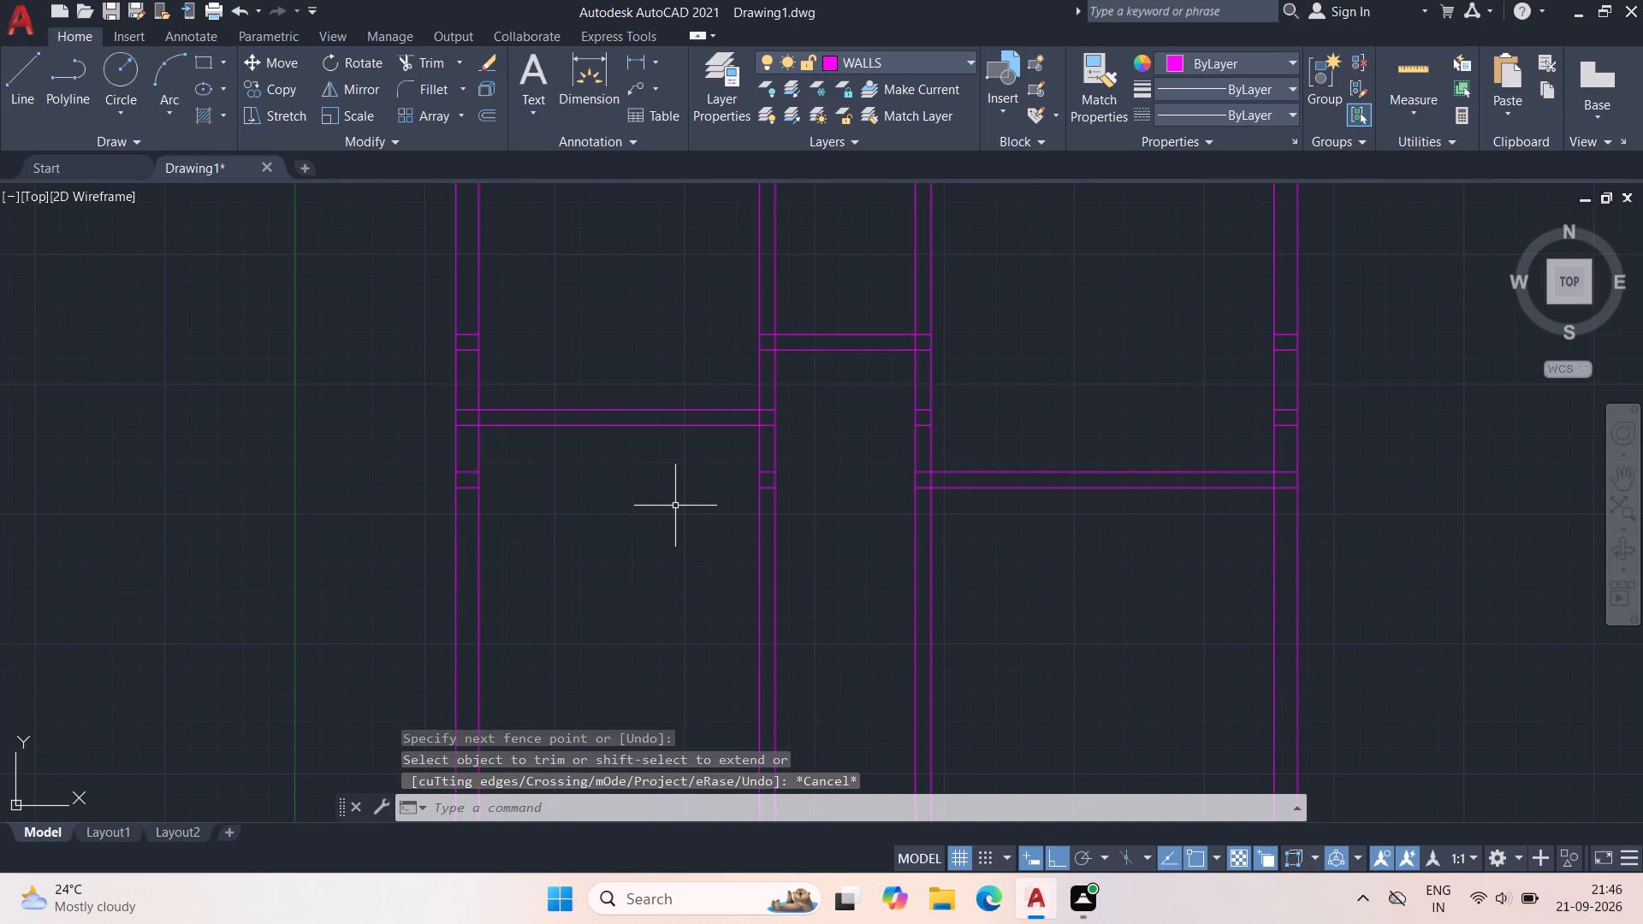
# Offset the bottom outer wall line 9" upward, taking the distance from the left outer wall's thickness.
pyautogui.moveTo(685, 510); pyautogui.dragTo(808, 0, button='middle')
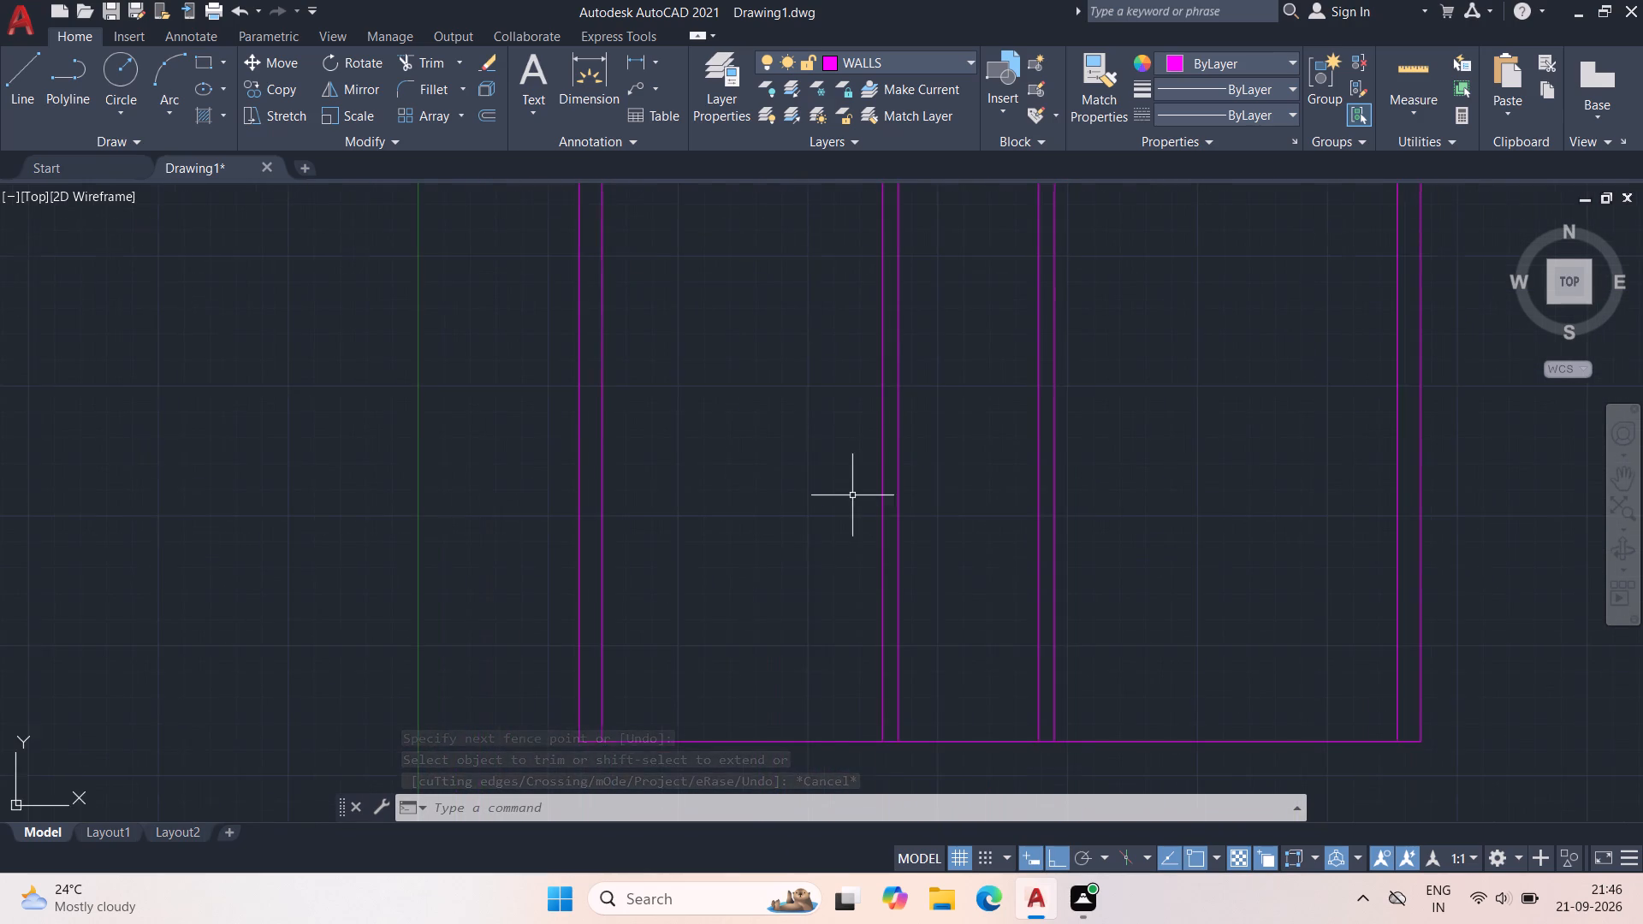
pyautogui.scroll(-1, 852, 495)
pyautogui.moveTo(776, 699); pyautogui.dragTo(768, 641, button='middle')
pyautogui.scroll(1, 669, 585)
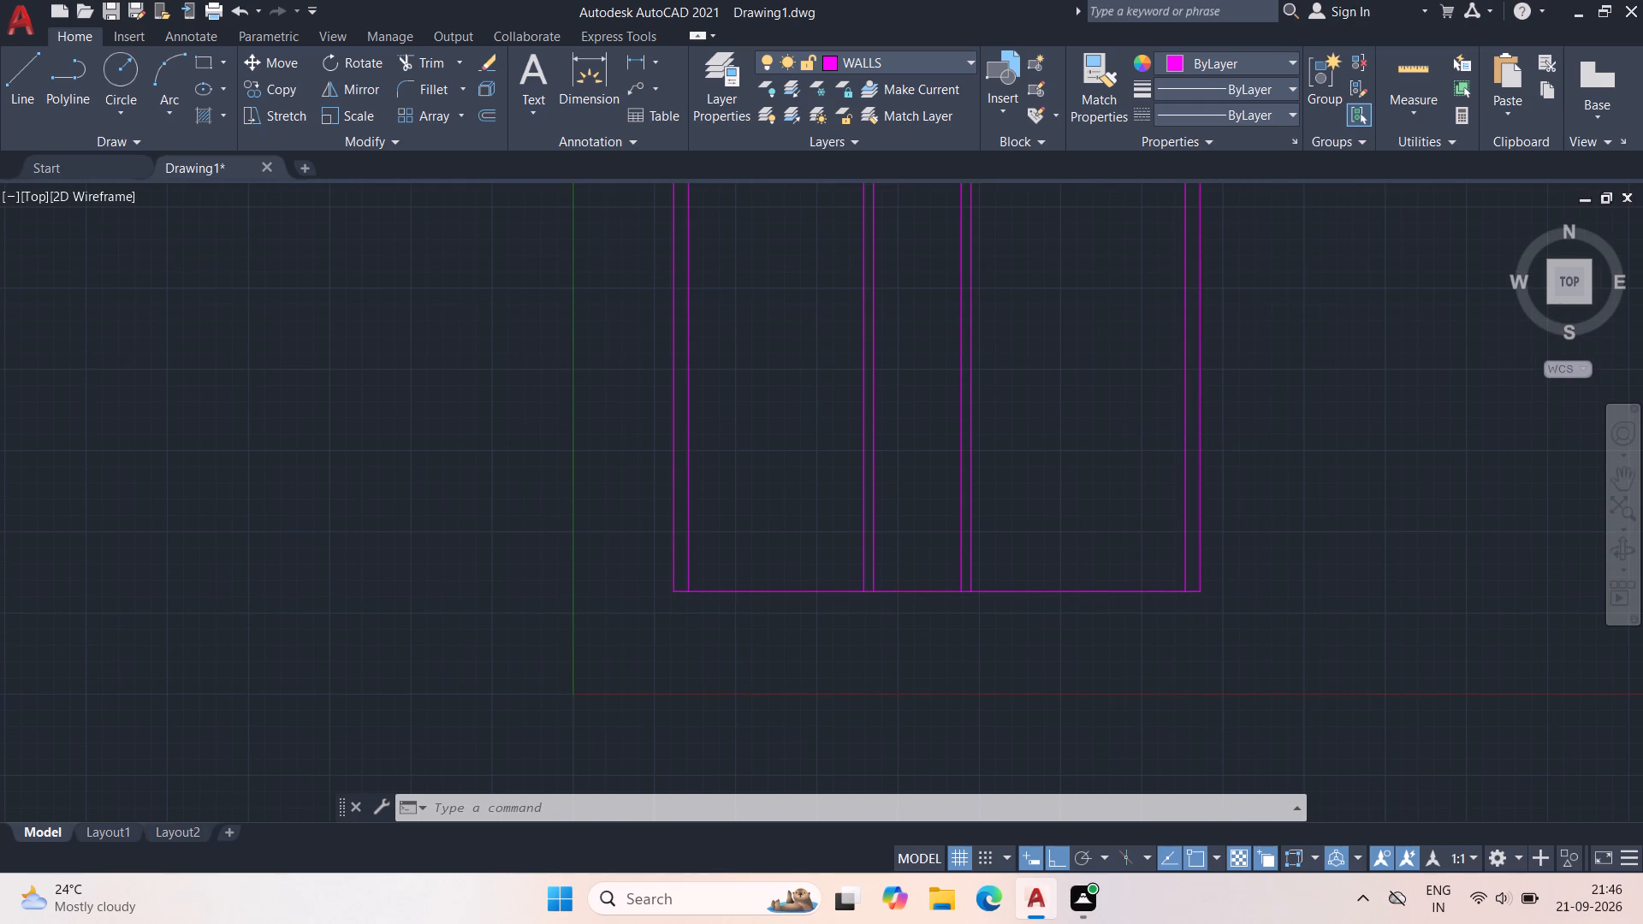
pyautogui.scroll(2, 669, 585)
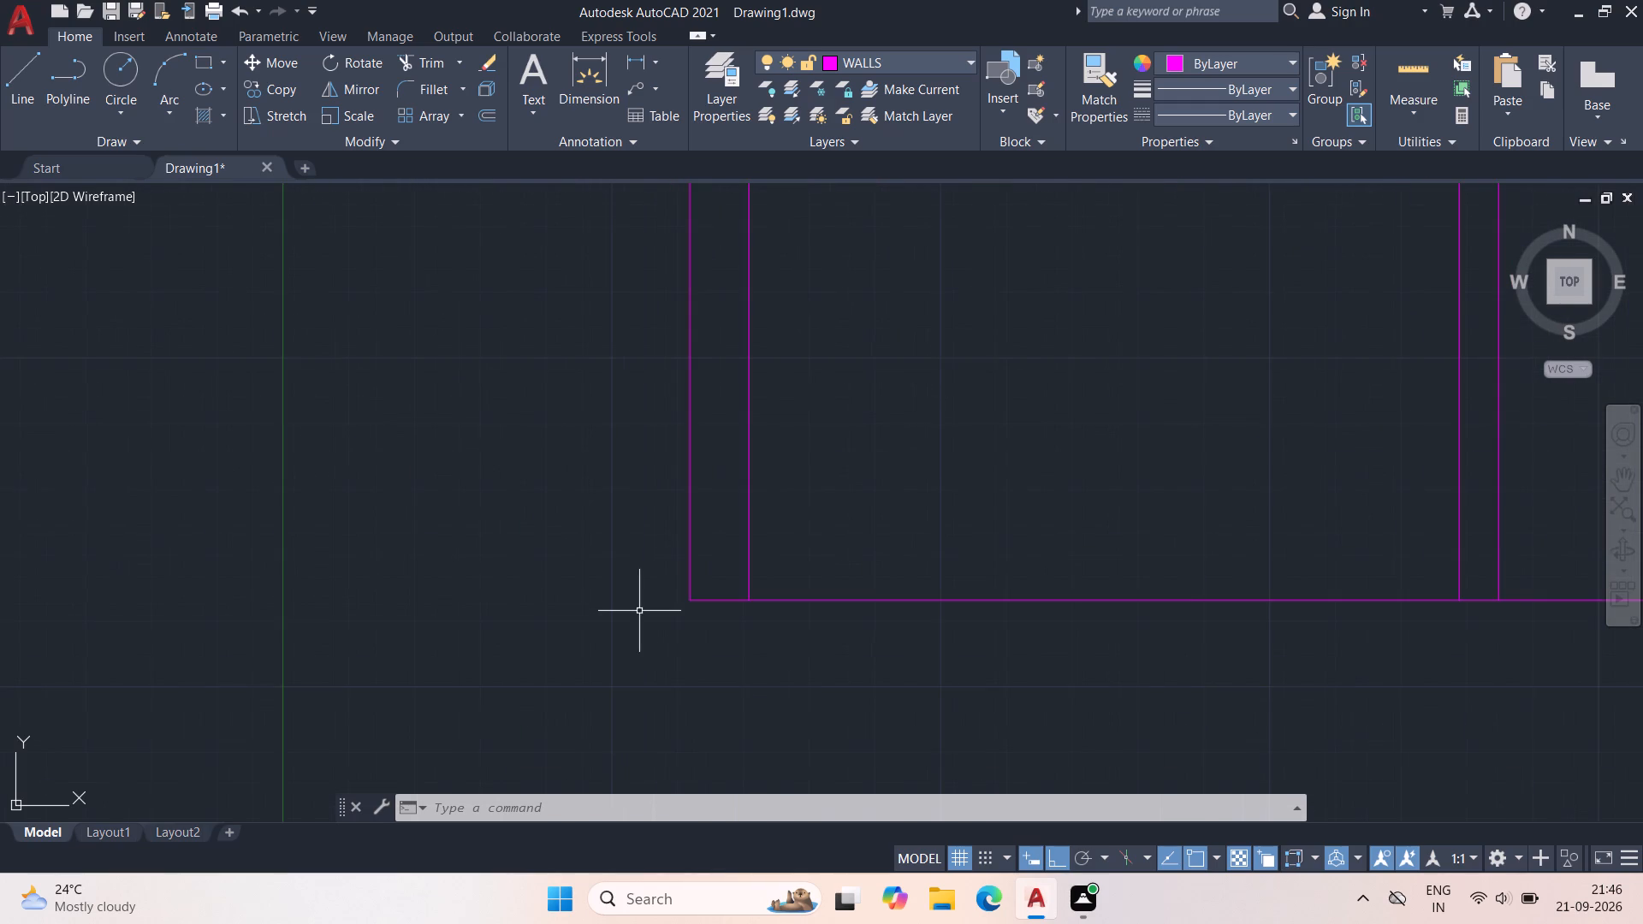
pyautogui.scroll(1, 750, 583)
pyautogui.write('O')
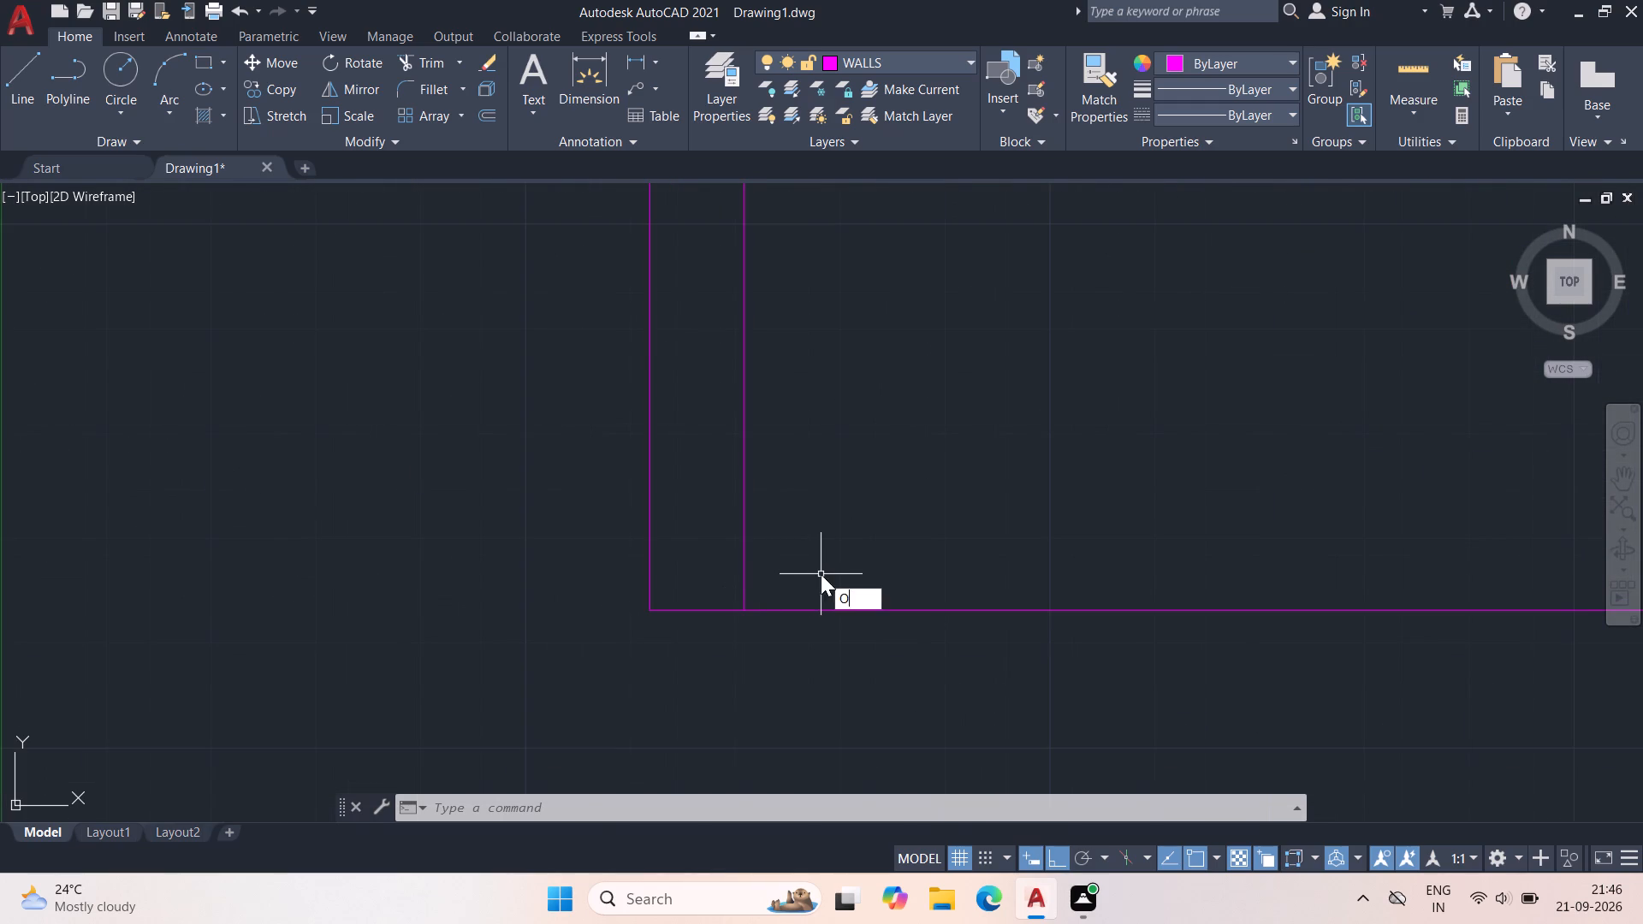
pyautogui.press('space')
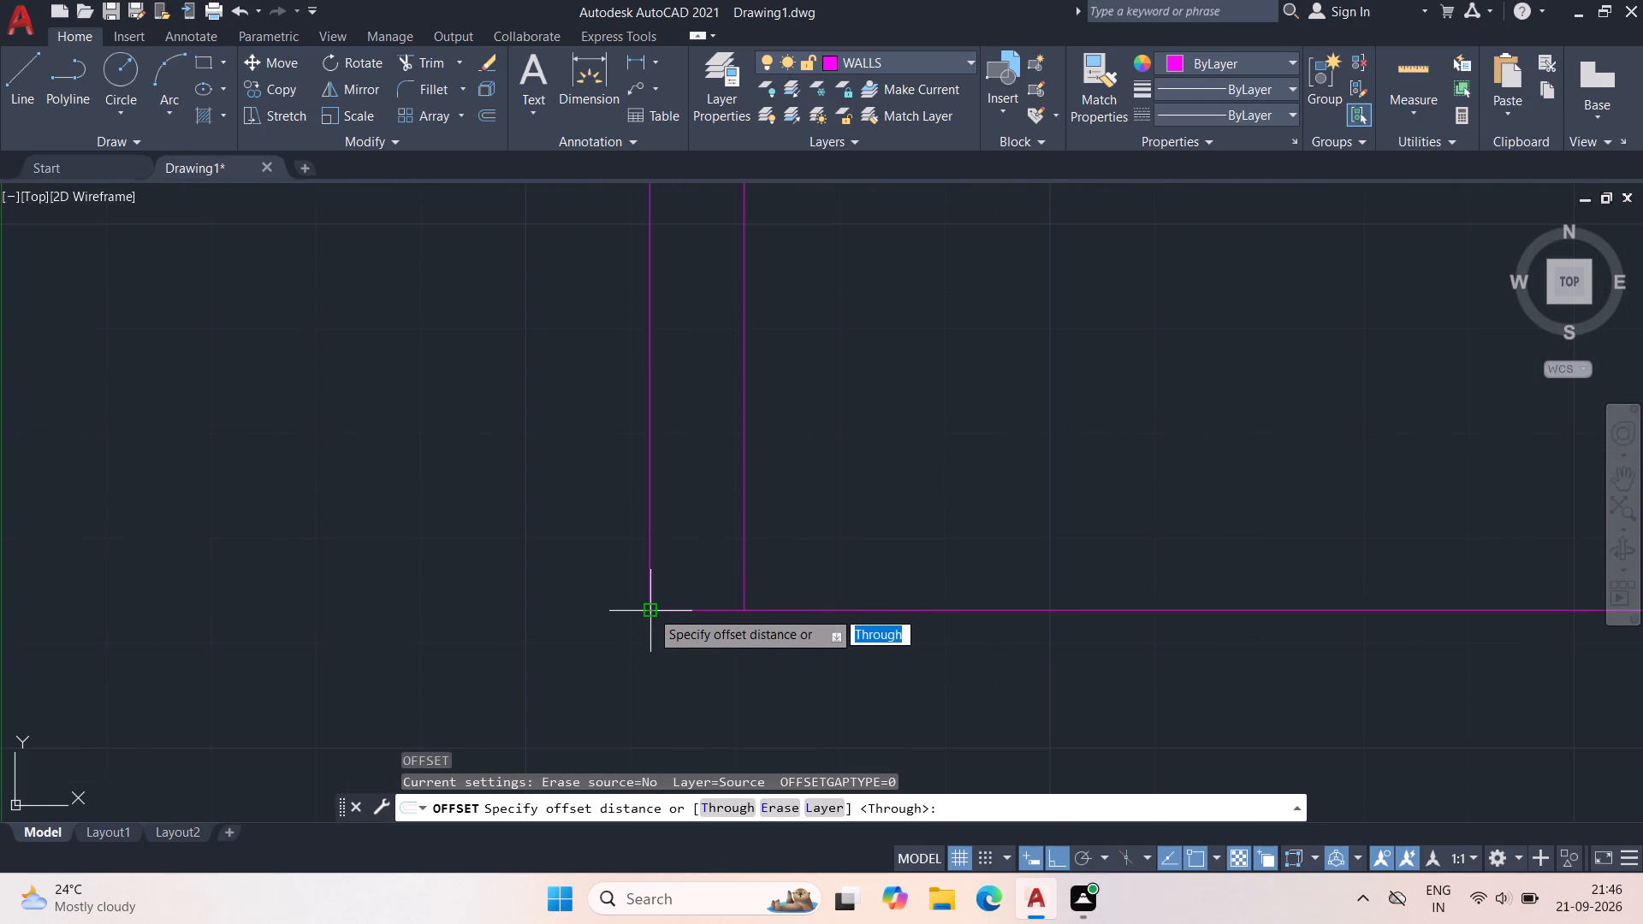
pyautogui.click(650, 610)
pyautogui.click(740, 612)
pyautogui.click(736, 611)
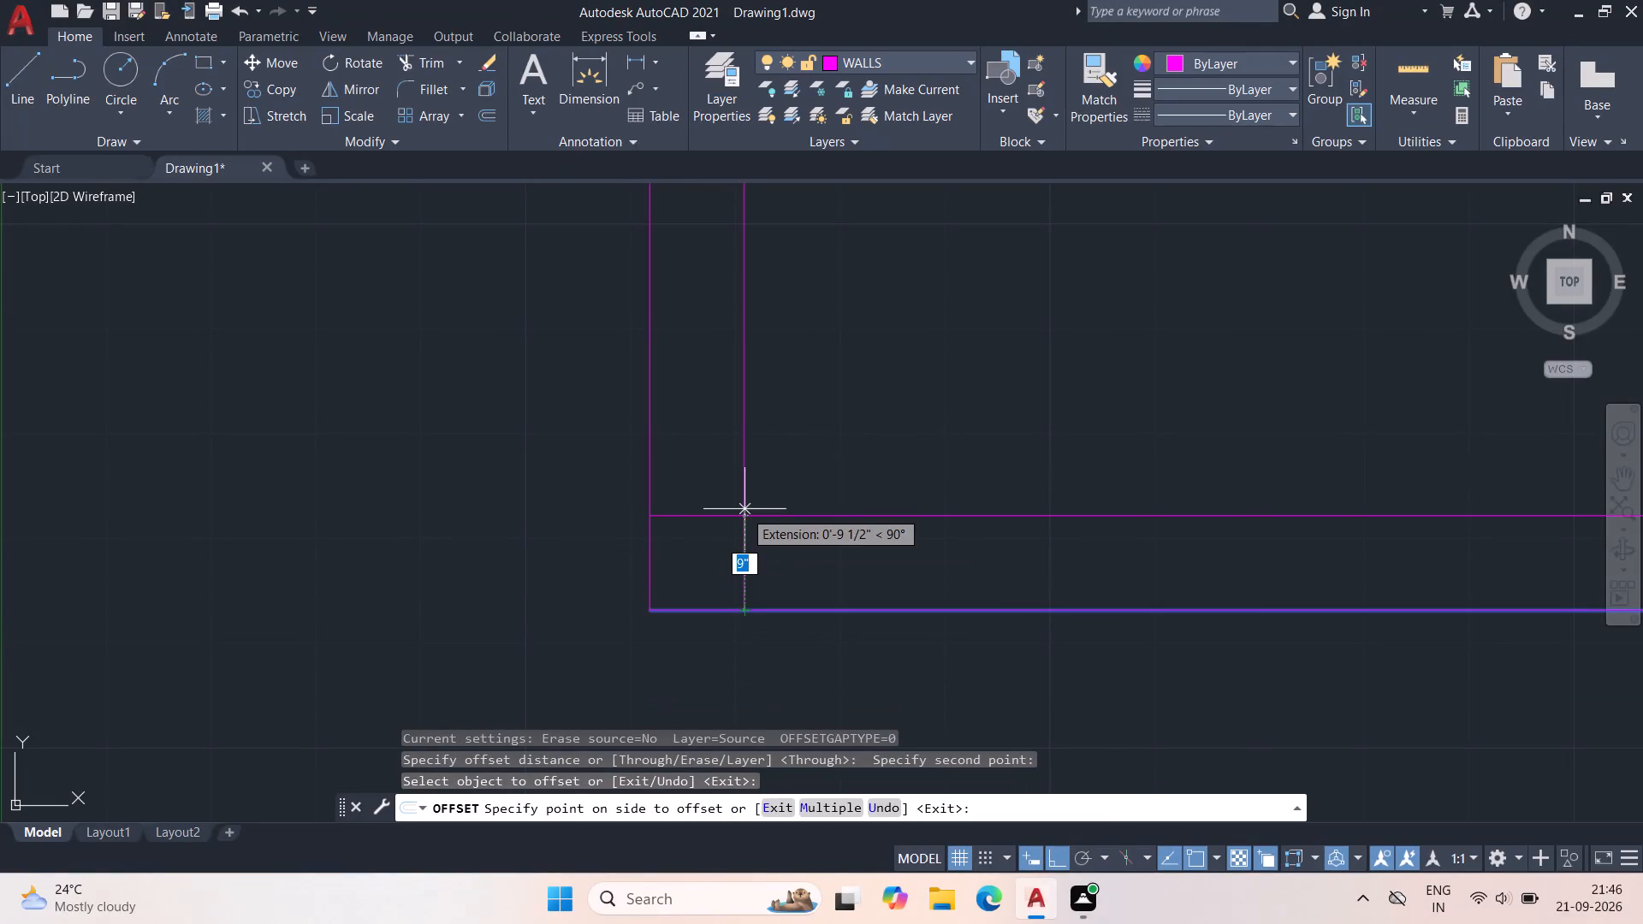
pyautogui.click(745, 509)
# Offset the bottom wall's inner line 14' upward.
pyautogui.moveTo(883, 423); pyautogui.dragTo(757, 518, button='middle')
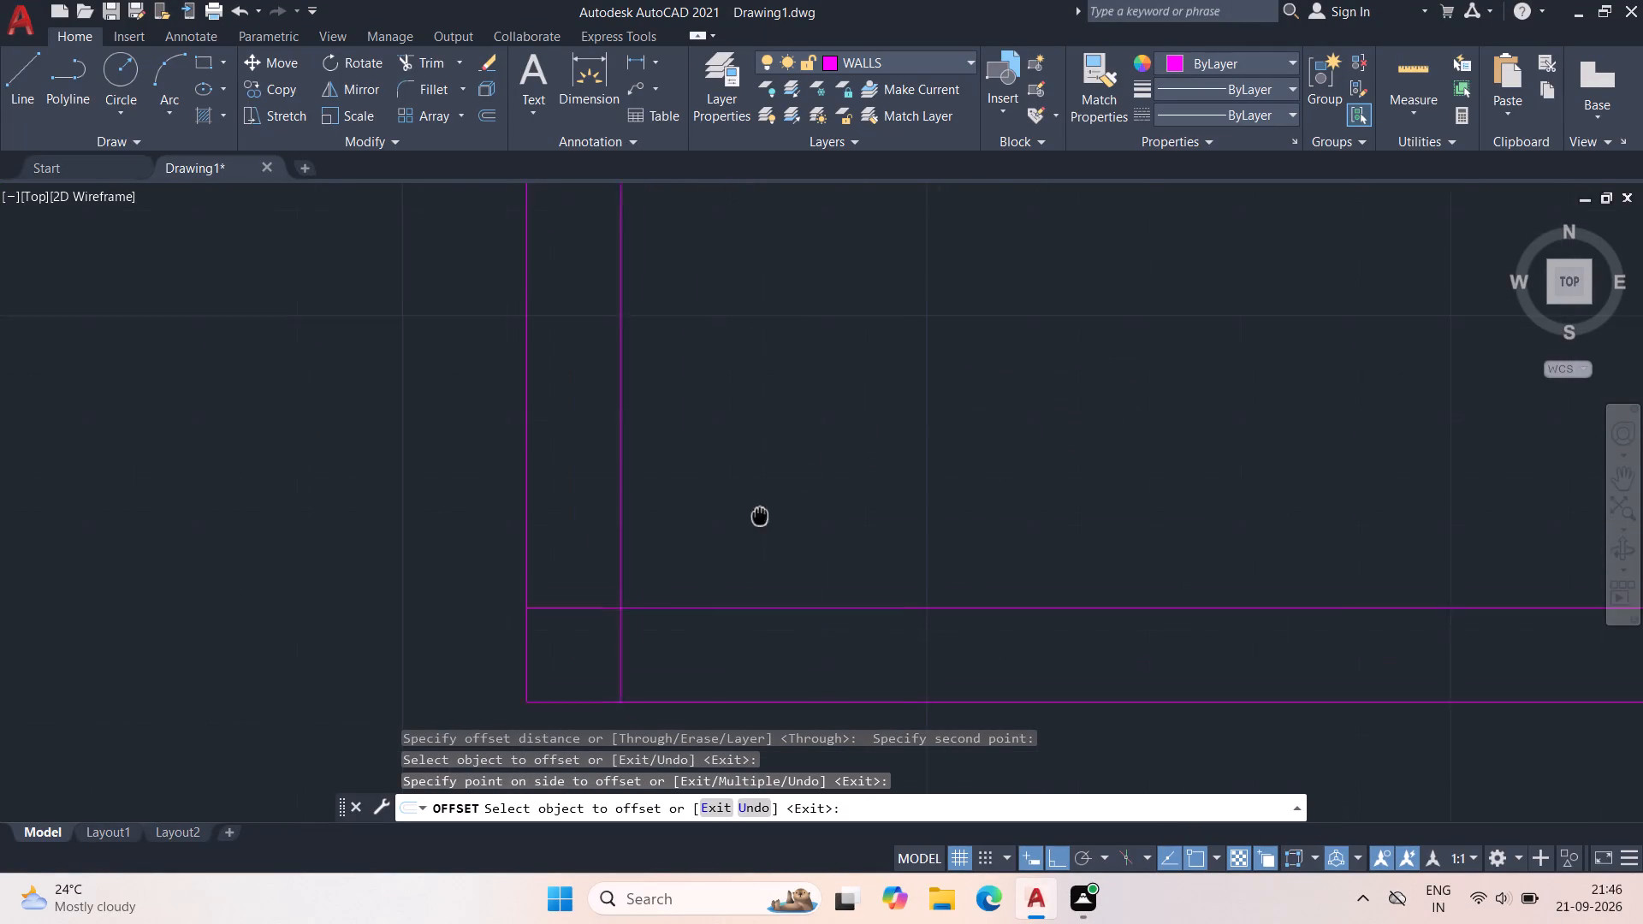
pyautogui.moveTo(757, 518); pyautogui.dragTo(749, 527, button='middle')
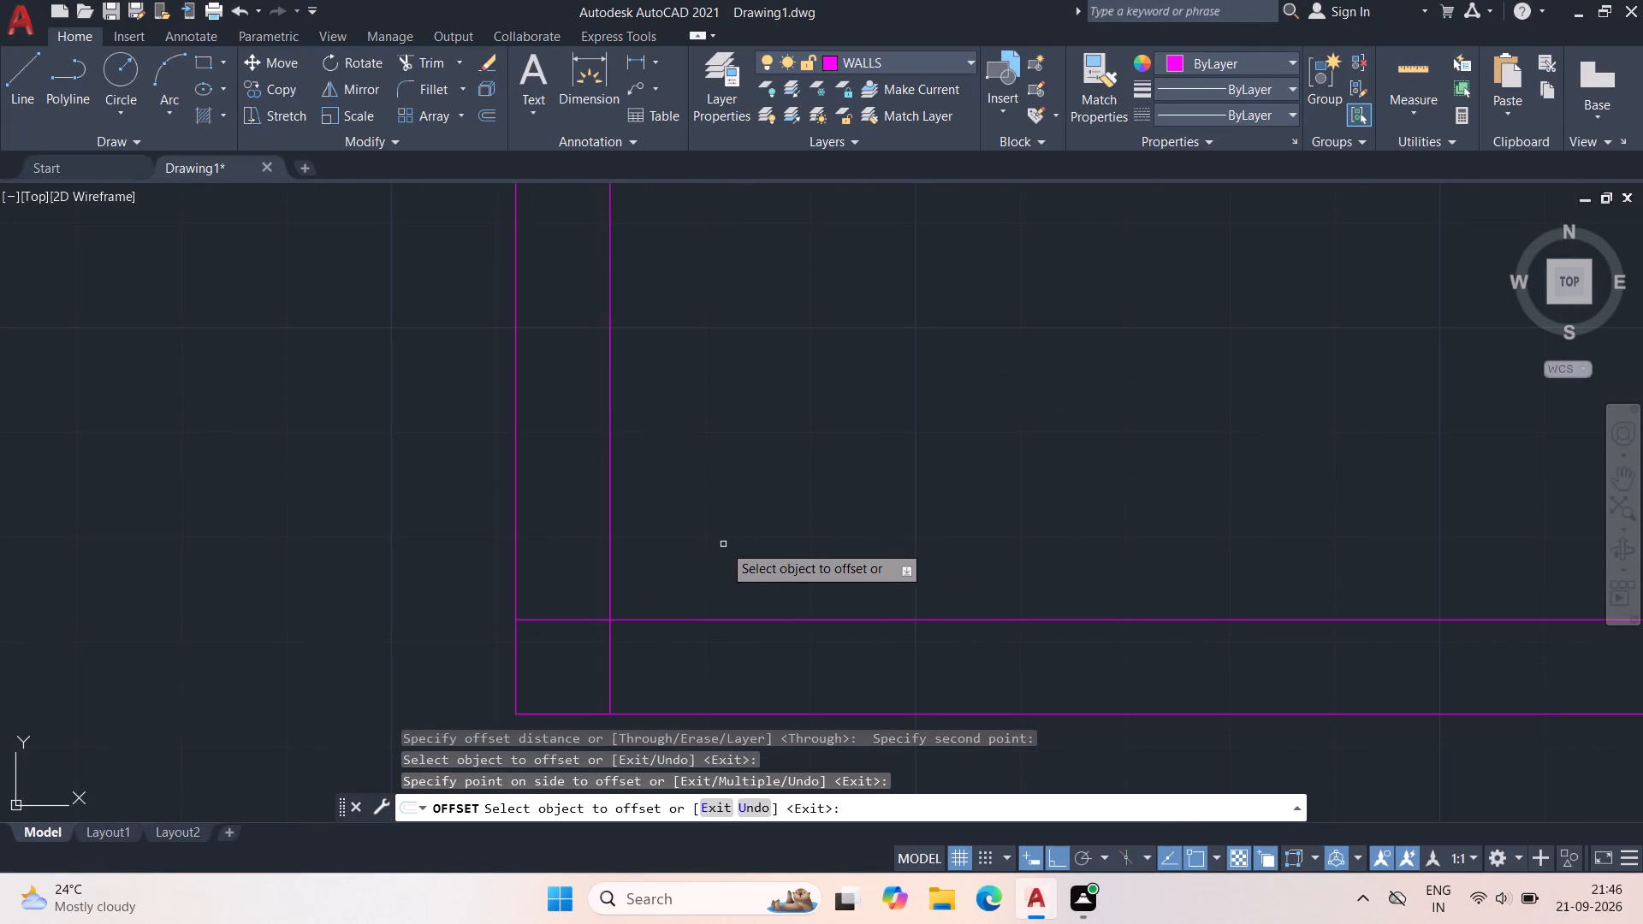
pyautogui.click(736, 620)
pyautogui.write("14'")
pyautogui.press('Return')
# Offset the horizontal line above the bottom rooms 6" upward to form a partition wall.
pyautogui.scroll(-3, 863, 256)
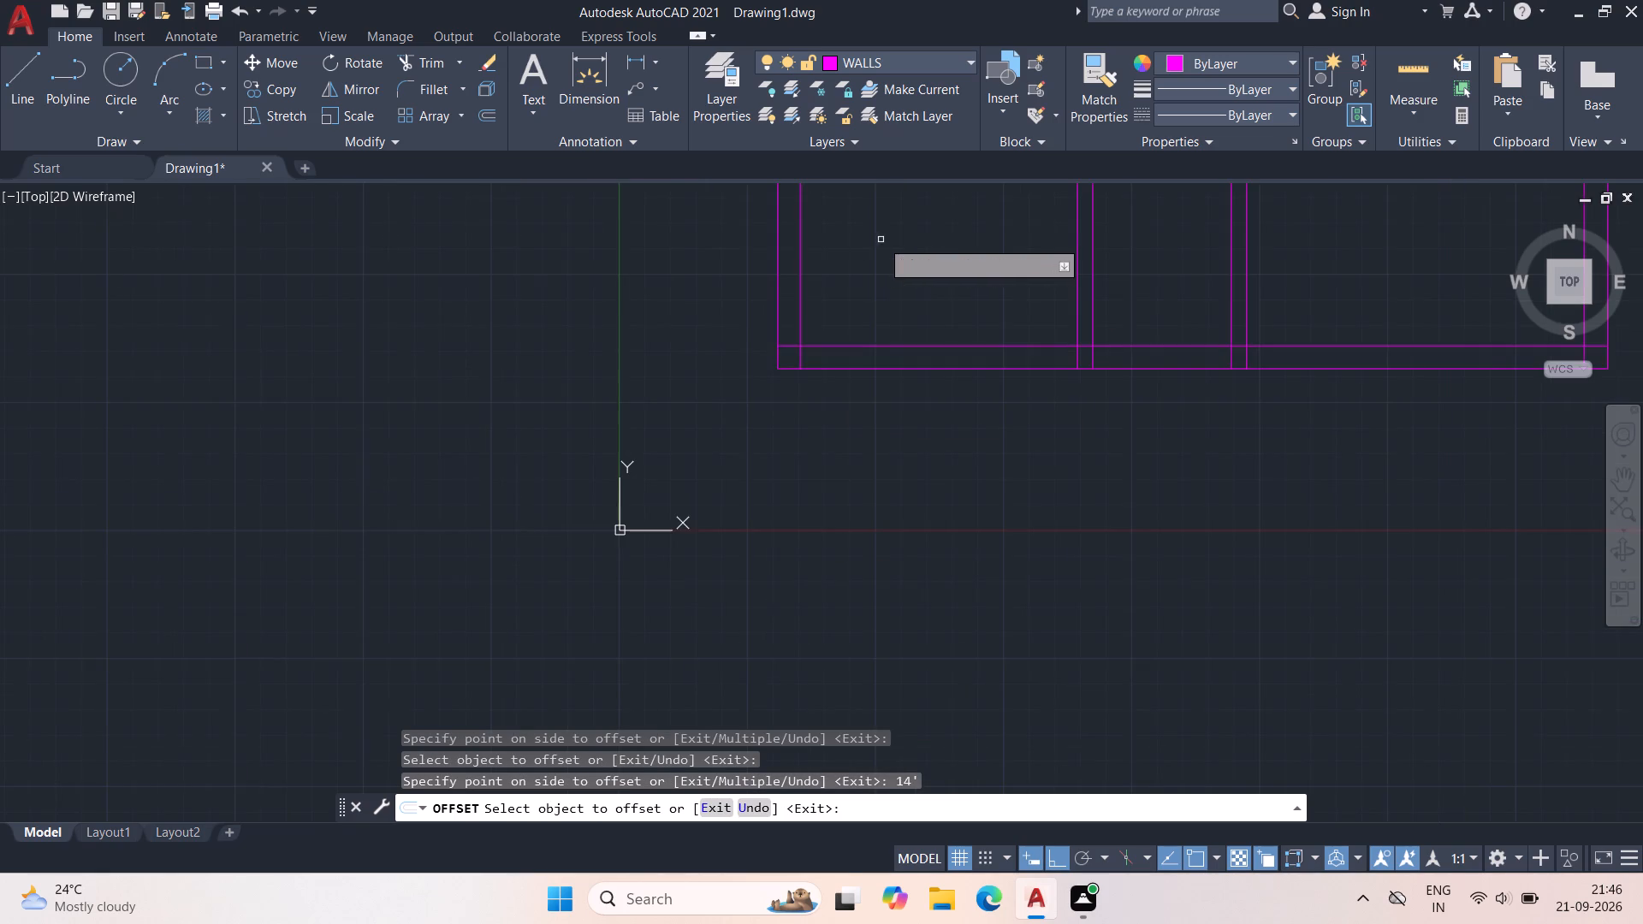
pyautogui.moveTo(883, 240); pyautogui.dragTo(693, 607, button='middle')
pyautogui.moveTo(810, 253); pyautogui.dragTo(812, 253, button='middle')
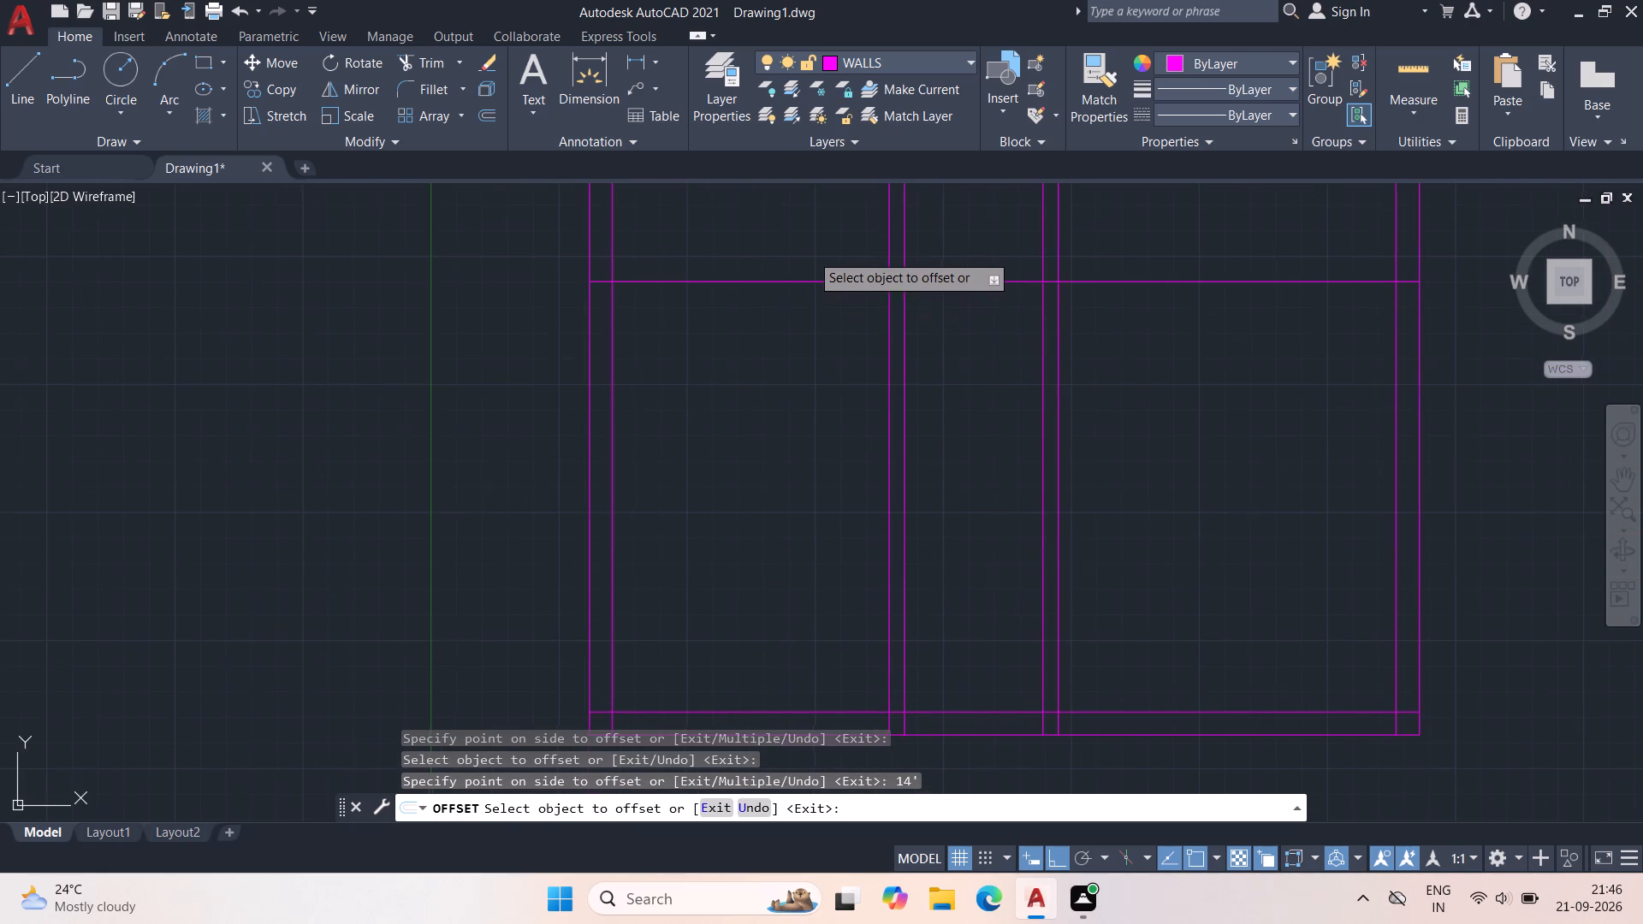
pyautogui.moveTo(812, 253); pyautogui.dragTo(792, 414, button='middle')
pyautogui.scroll(2, 764, 453)
pyautogui.click(788, 425)
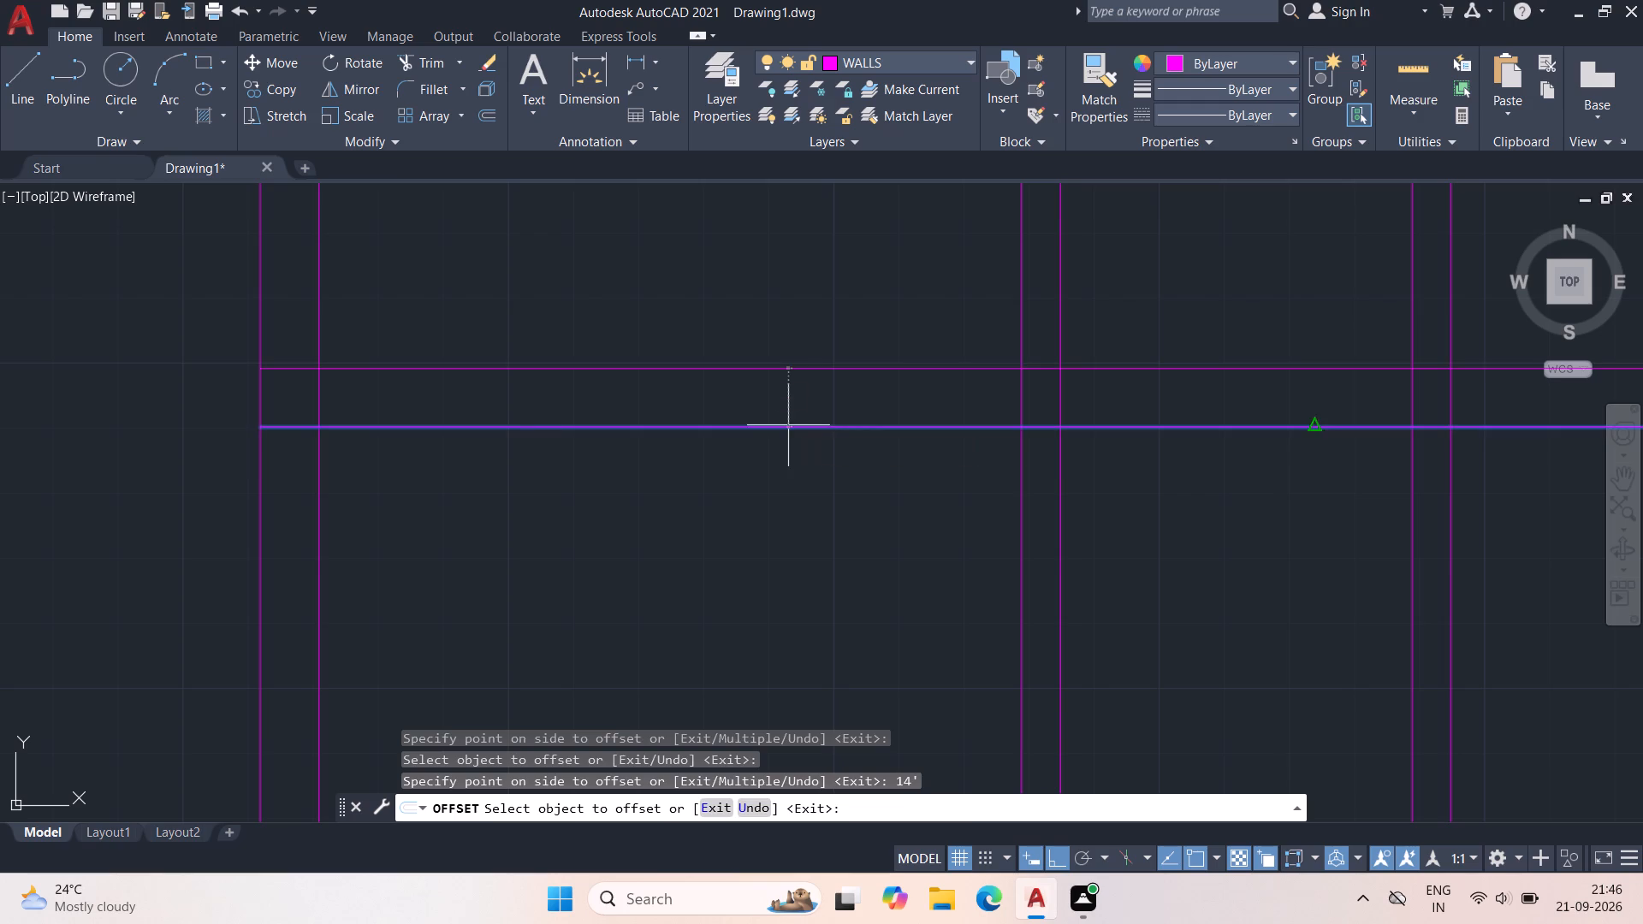
pyautogui.press('6')
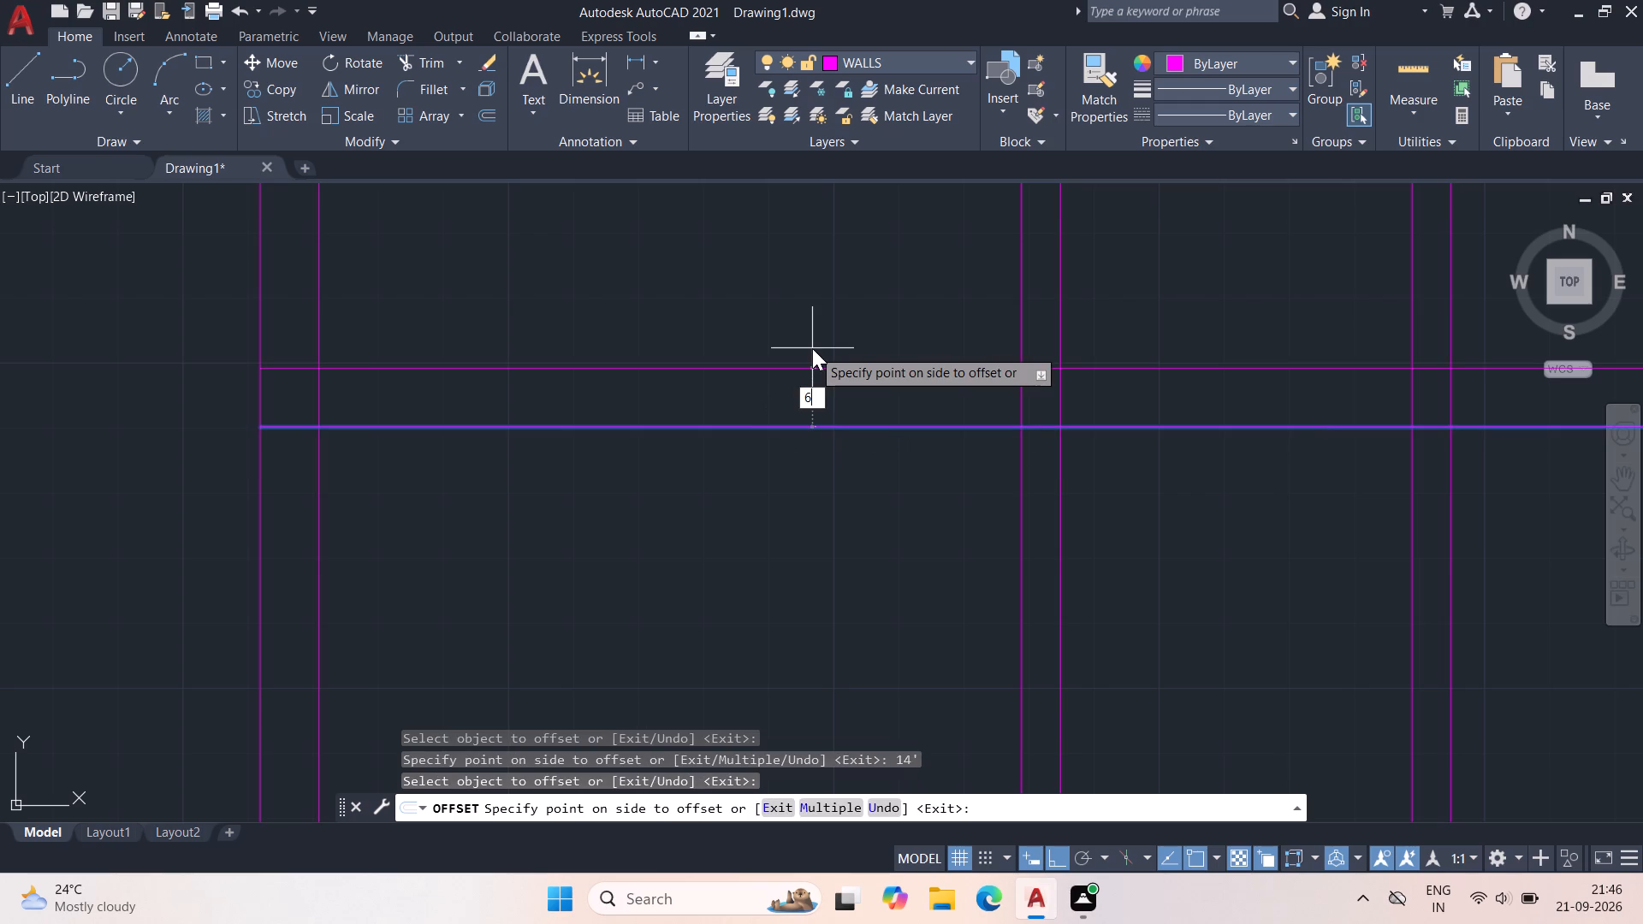
pyautogui.write(':"')
pyautogui.press('BackSpace')
pyautogui.press('BackSpace')
pyautogui.hotkey('shift', '"')
pyautogui.press('Return')
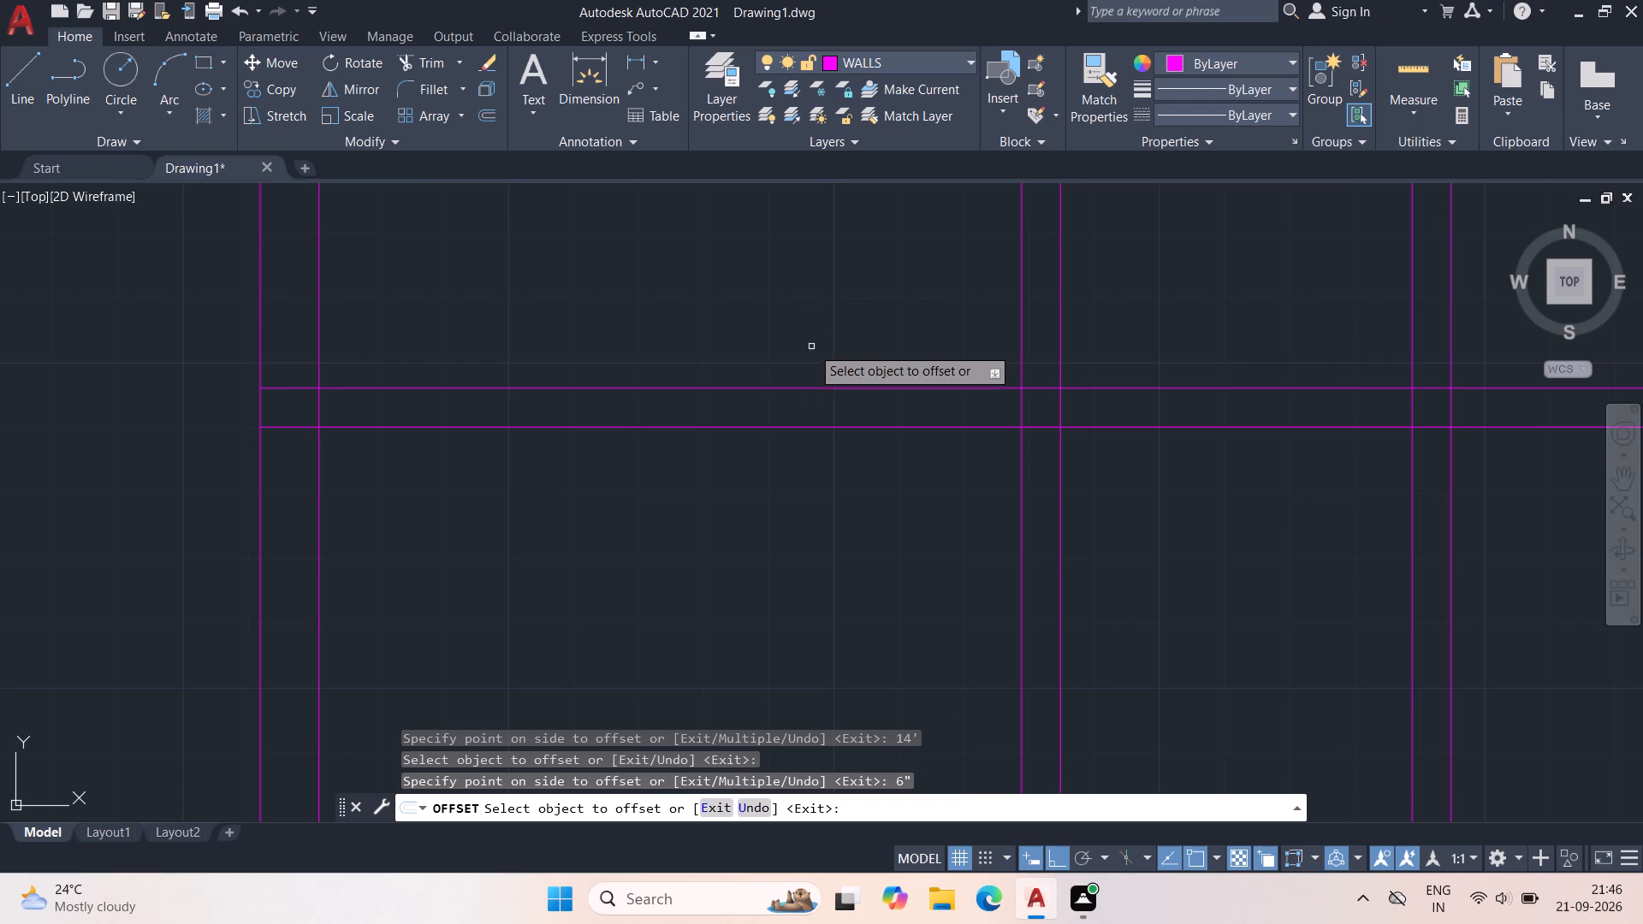
pyautogui.scroll(-4, 810, 343)
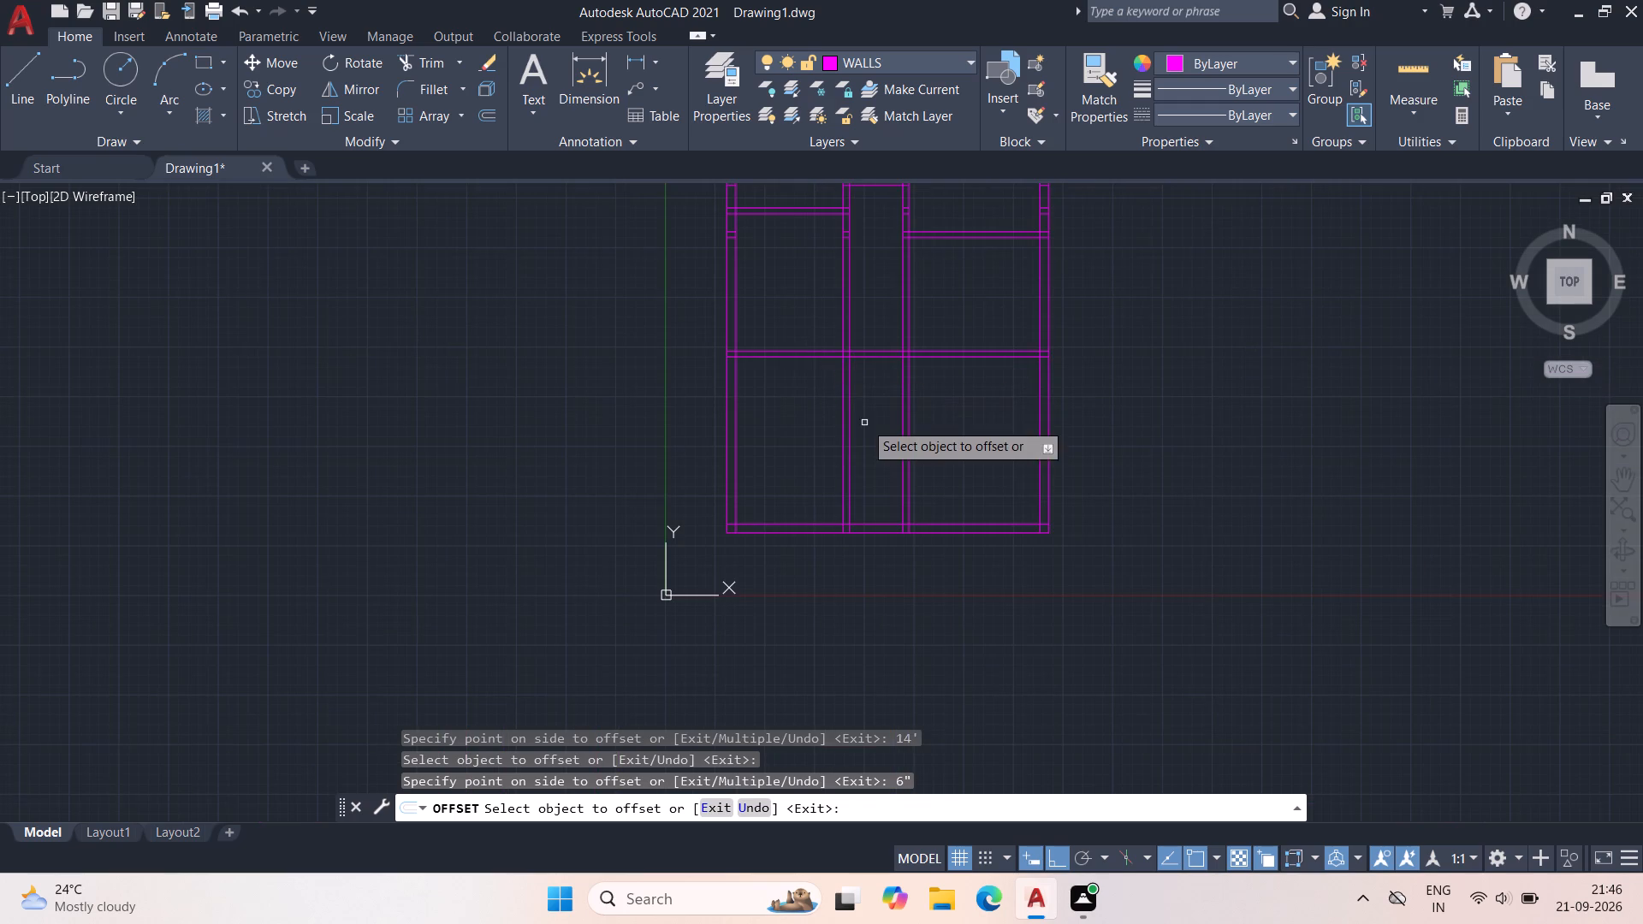
pyautogui.moveTo(887, 459); pyautogui.dragTo(848, 508, button='middle')
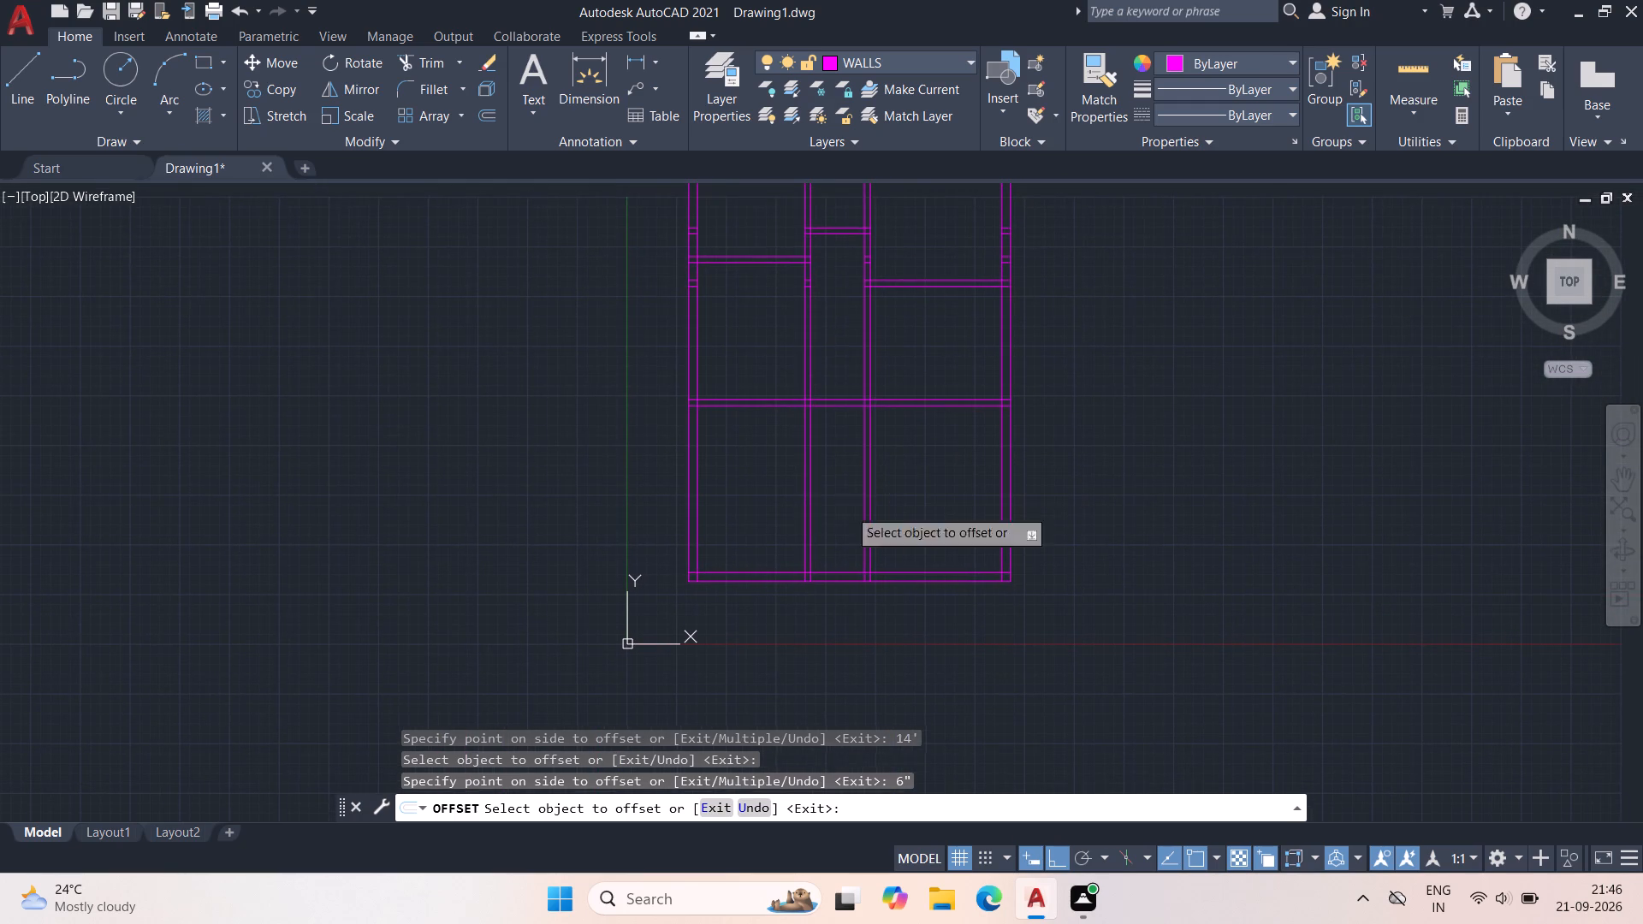
pyautogui.press('Escape')
# Trim both lines of the left vertical partition just below the left bay's horizontal partition.
pyautogui.scroll(3, 829, 253)
pyautogui.write('TR')
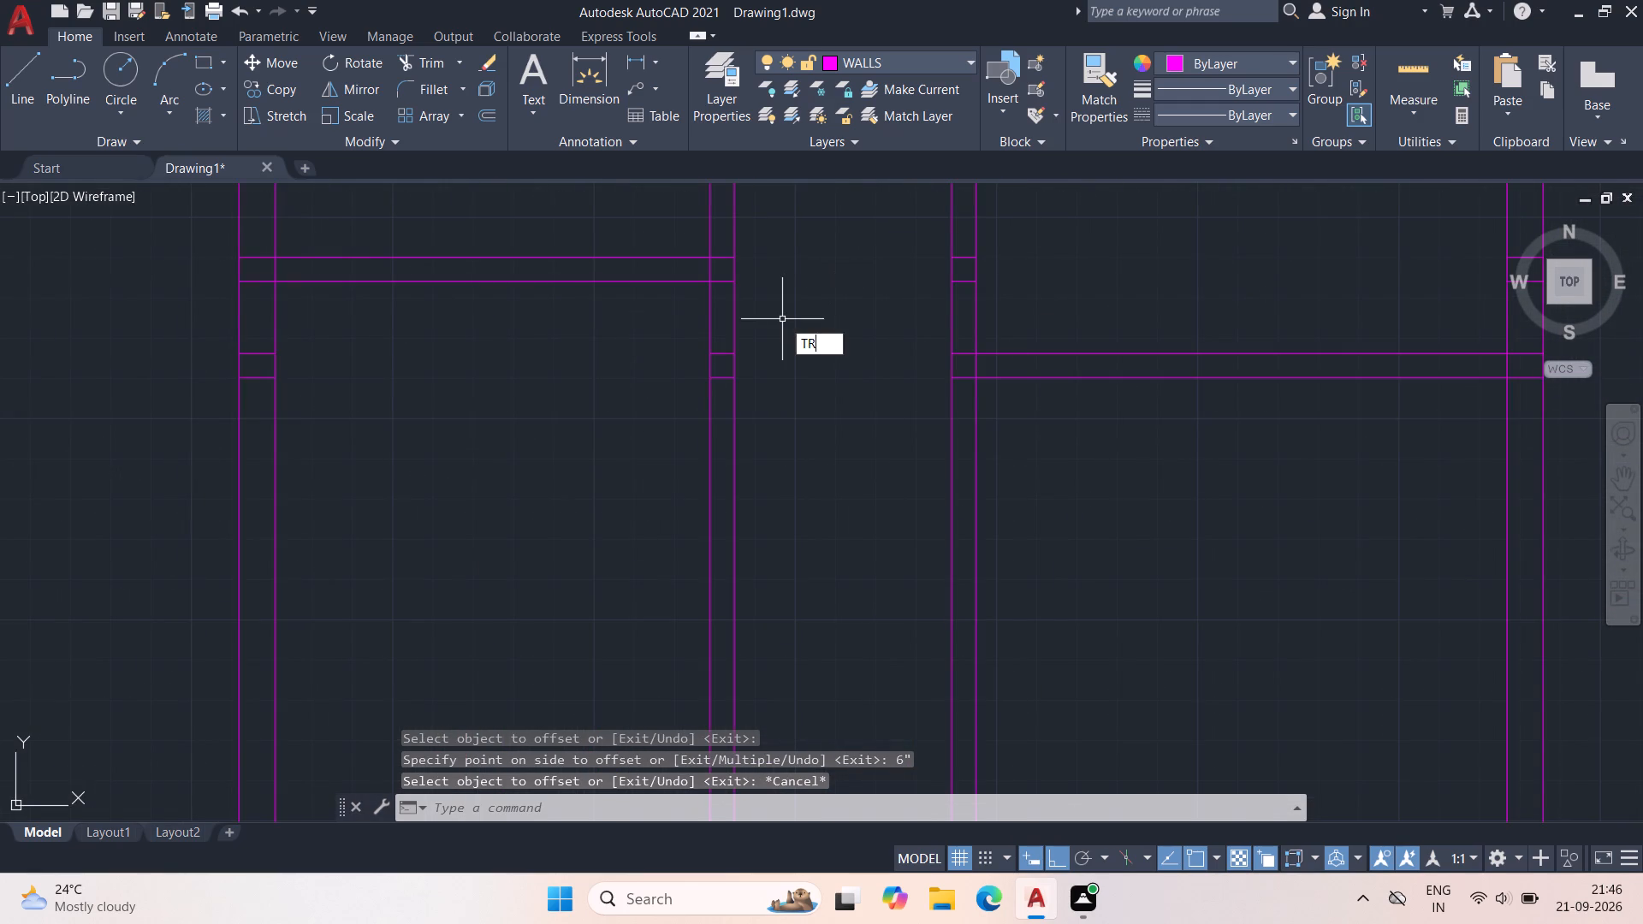
pyautogui.press('space')
pyautogui.click(782, 317)
pyautogui.click(706, 317)
pyautogui.press('Escape')
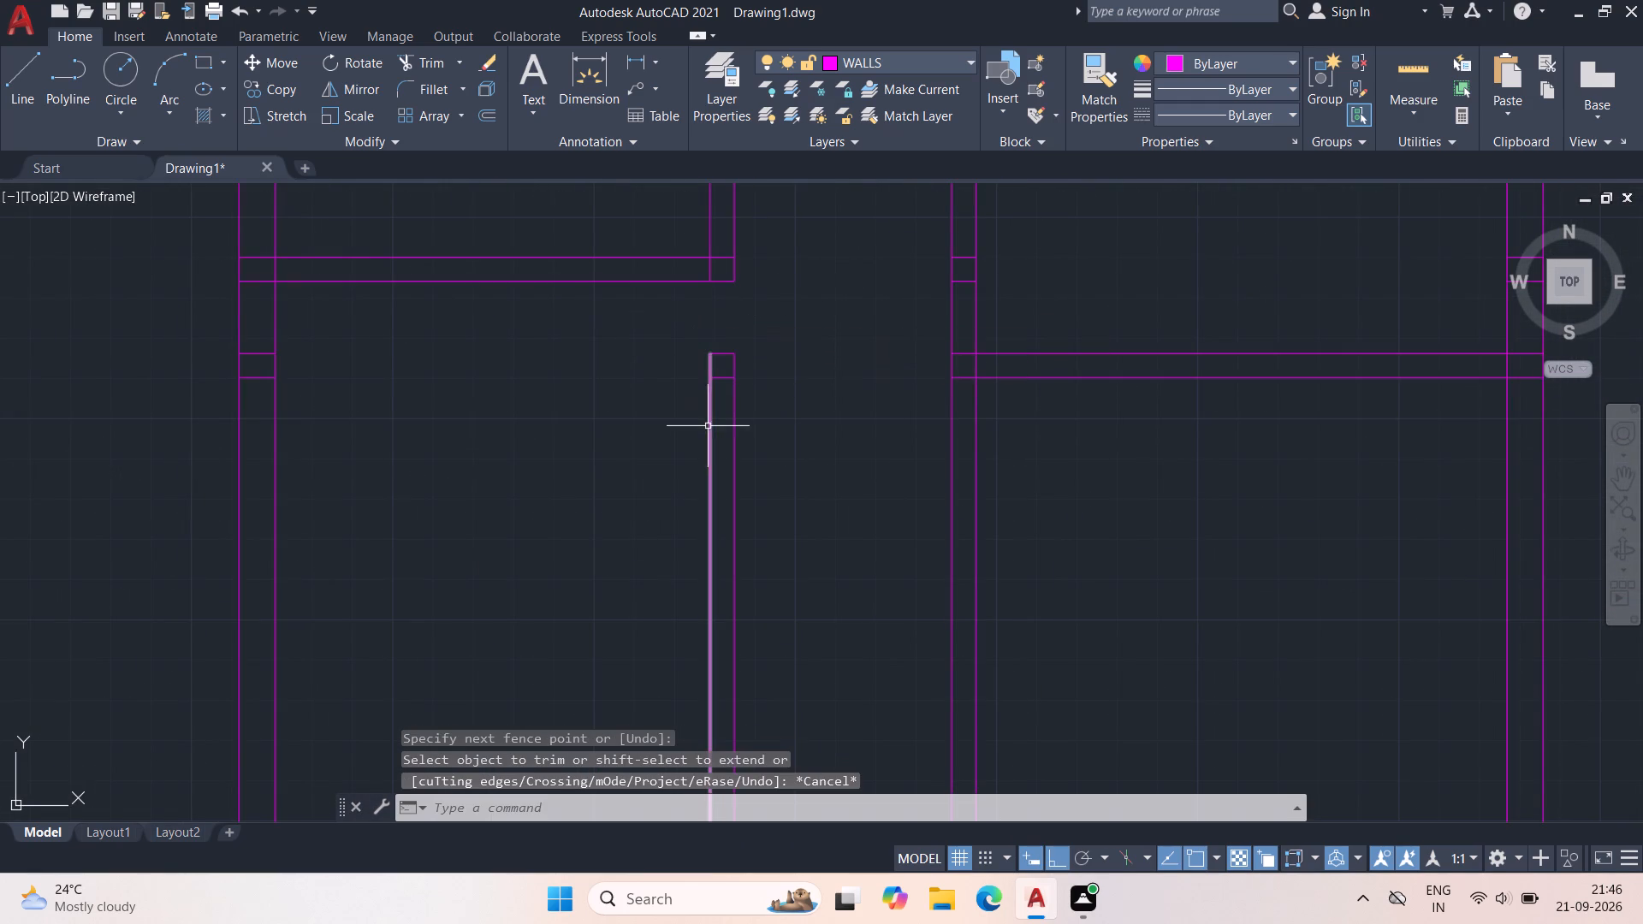
# Erase the two remaining lower lines of the left vertical partition and the two short horizontal stubs left between them.
pyautogui.click(715, 420)
pyautogui.click(703, 440)
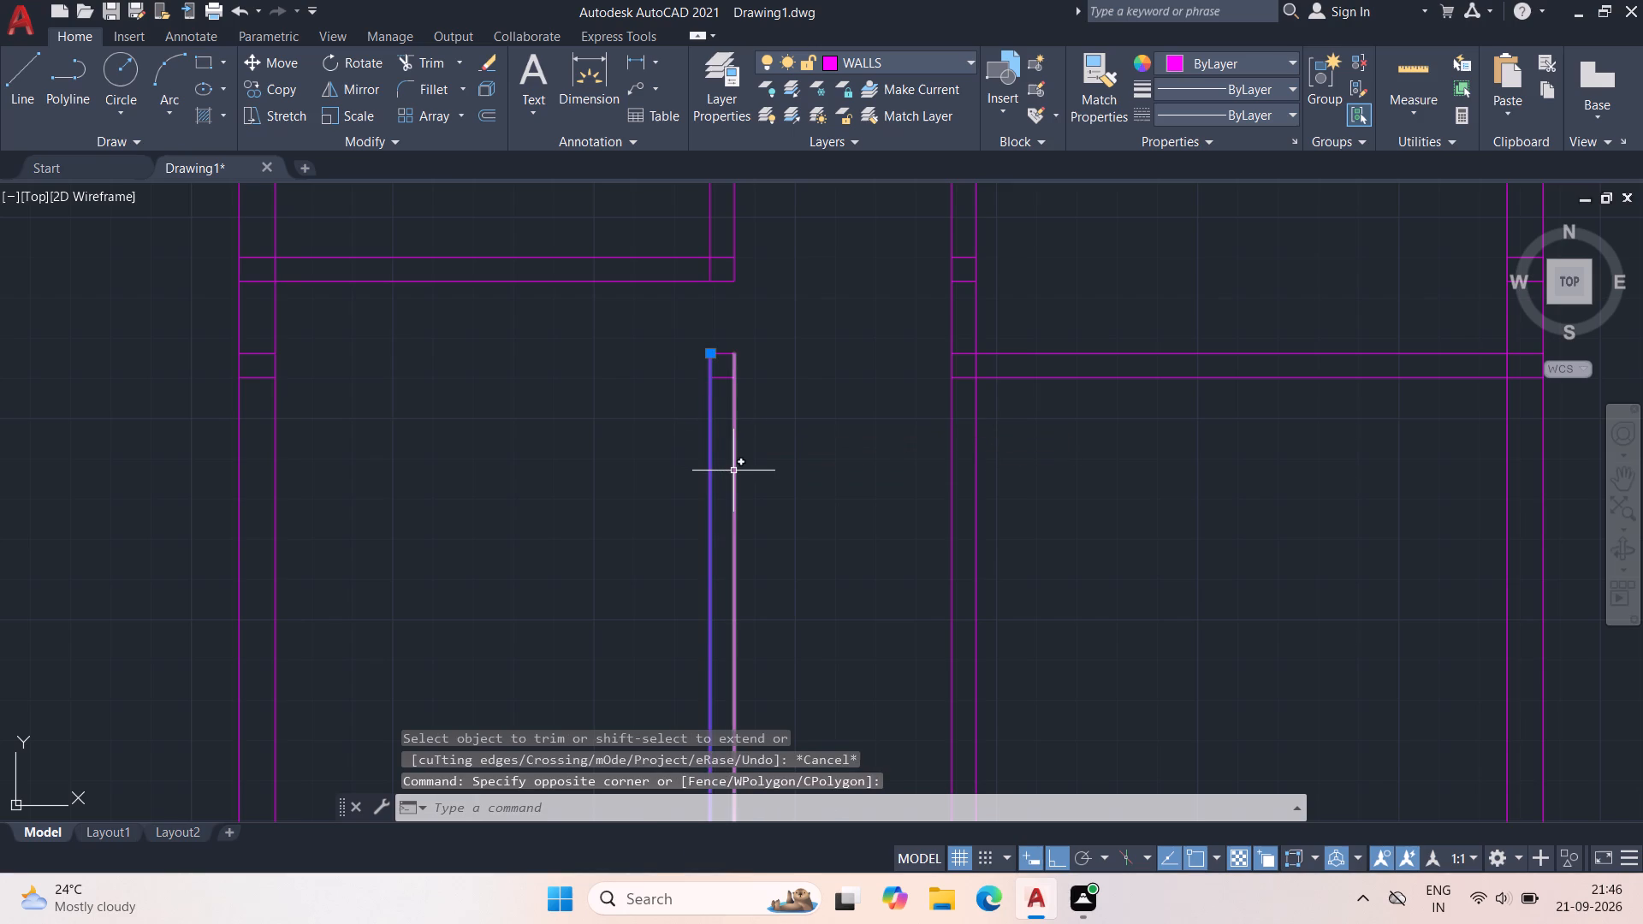
pyautogui.click(733, 471)
pyautogui.press('Delete')
pyautogui.scroll(-2, 734, 463)
pyautogui.moveTo(737, 483); pyautogui.dragTo(800, 236, button='middle')
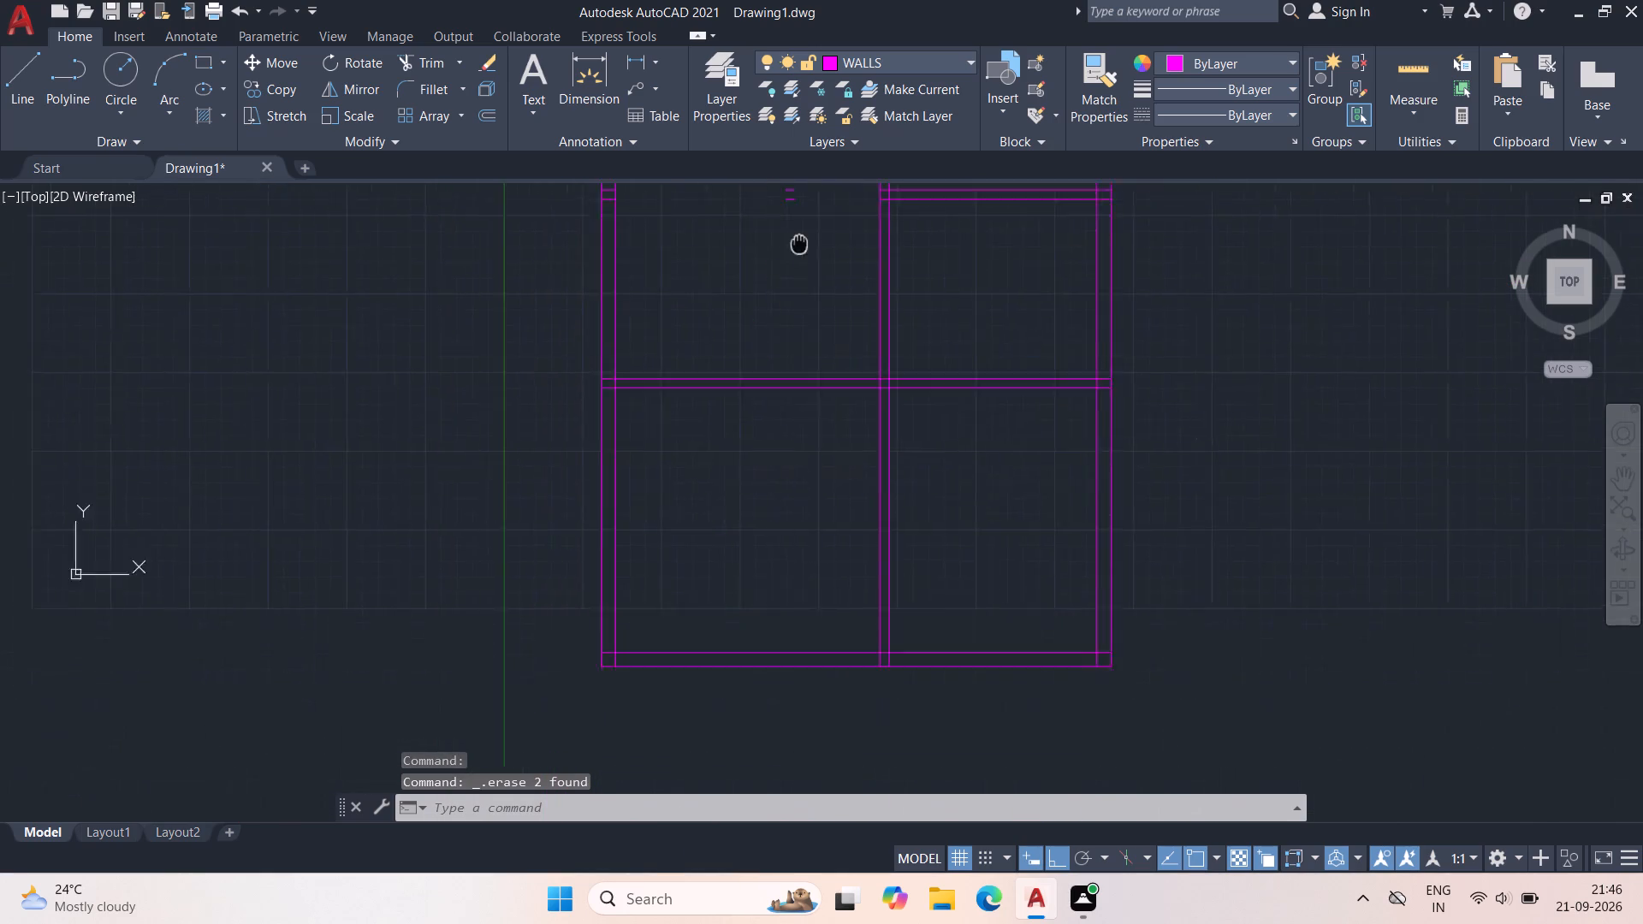
pyautogui.moveTo(800, 236); pyautogui.dragTo(751, 354, button='middle')
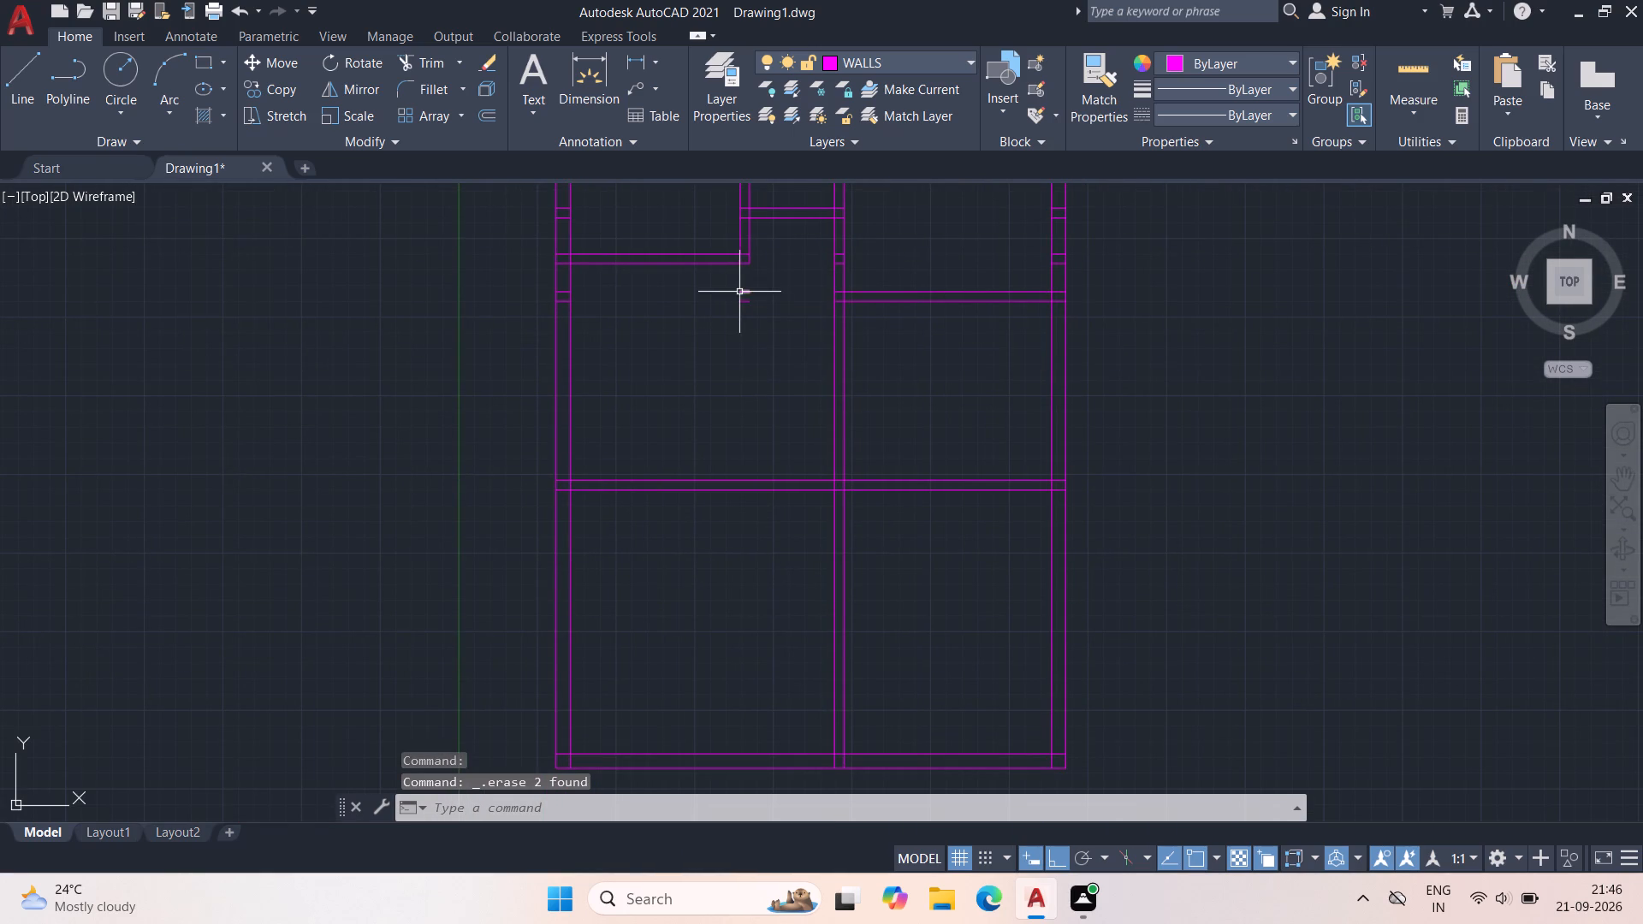
pyautogui.click(737, 282)
pyautogui.click(756, 341)
pyautogui.press('Delete')
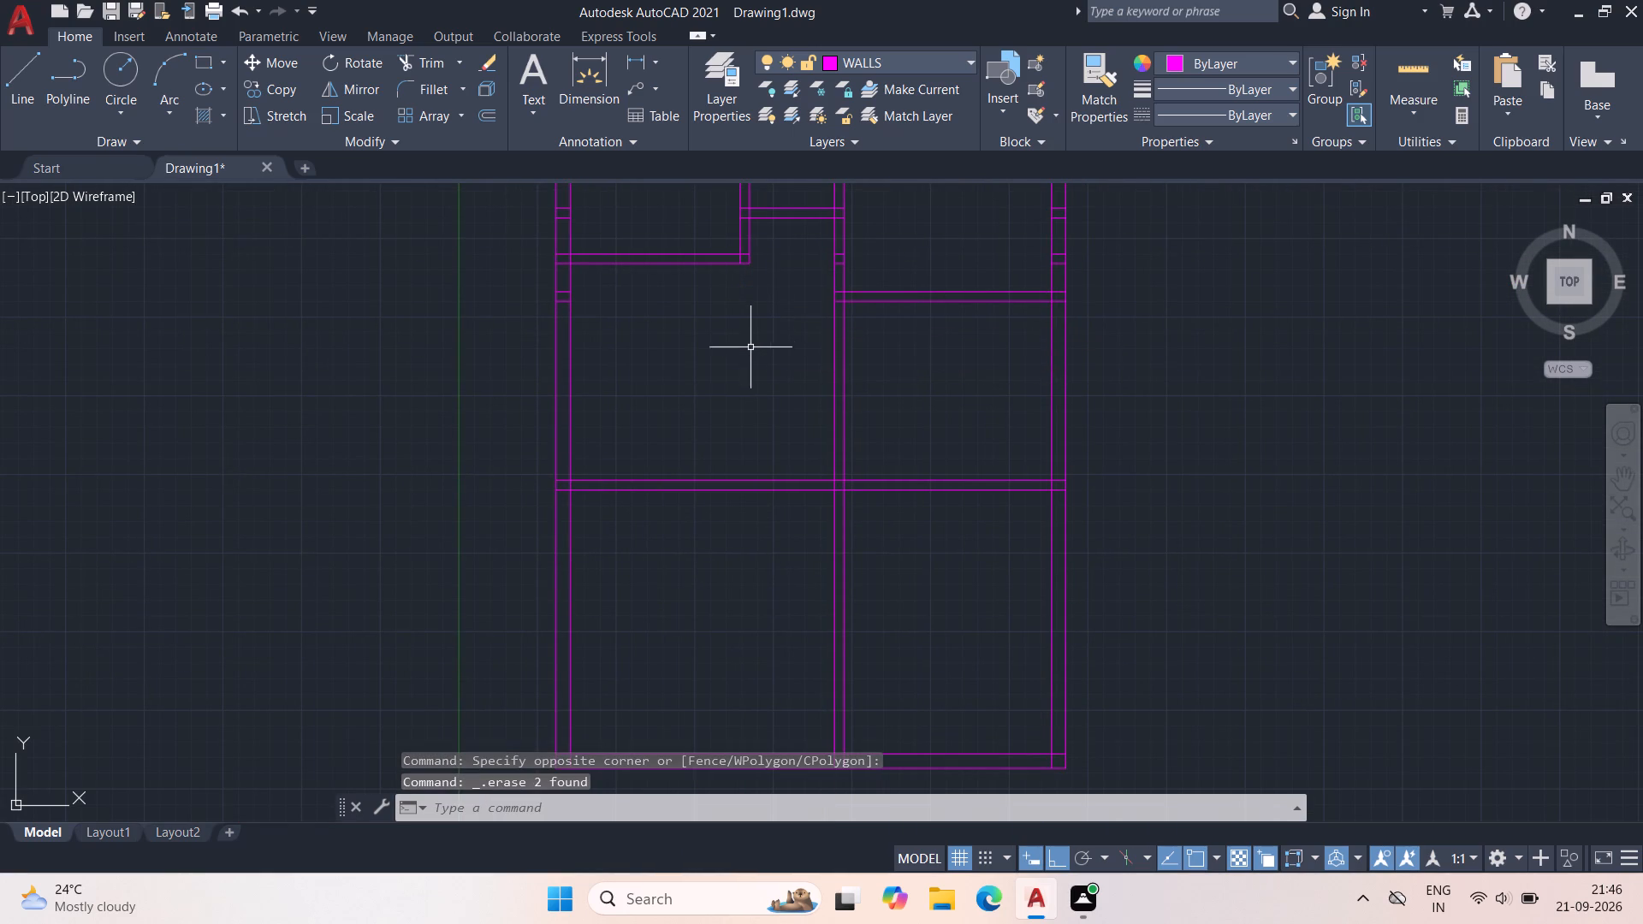
# Measure the clear dimensions of the left middle room and the room below it with quick measure.
pyautogui.moveTo(727, 397); pyautogui.dragTo(756, 309, button='middle')
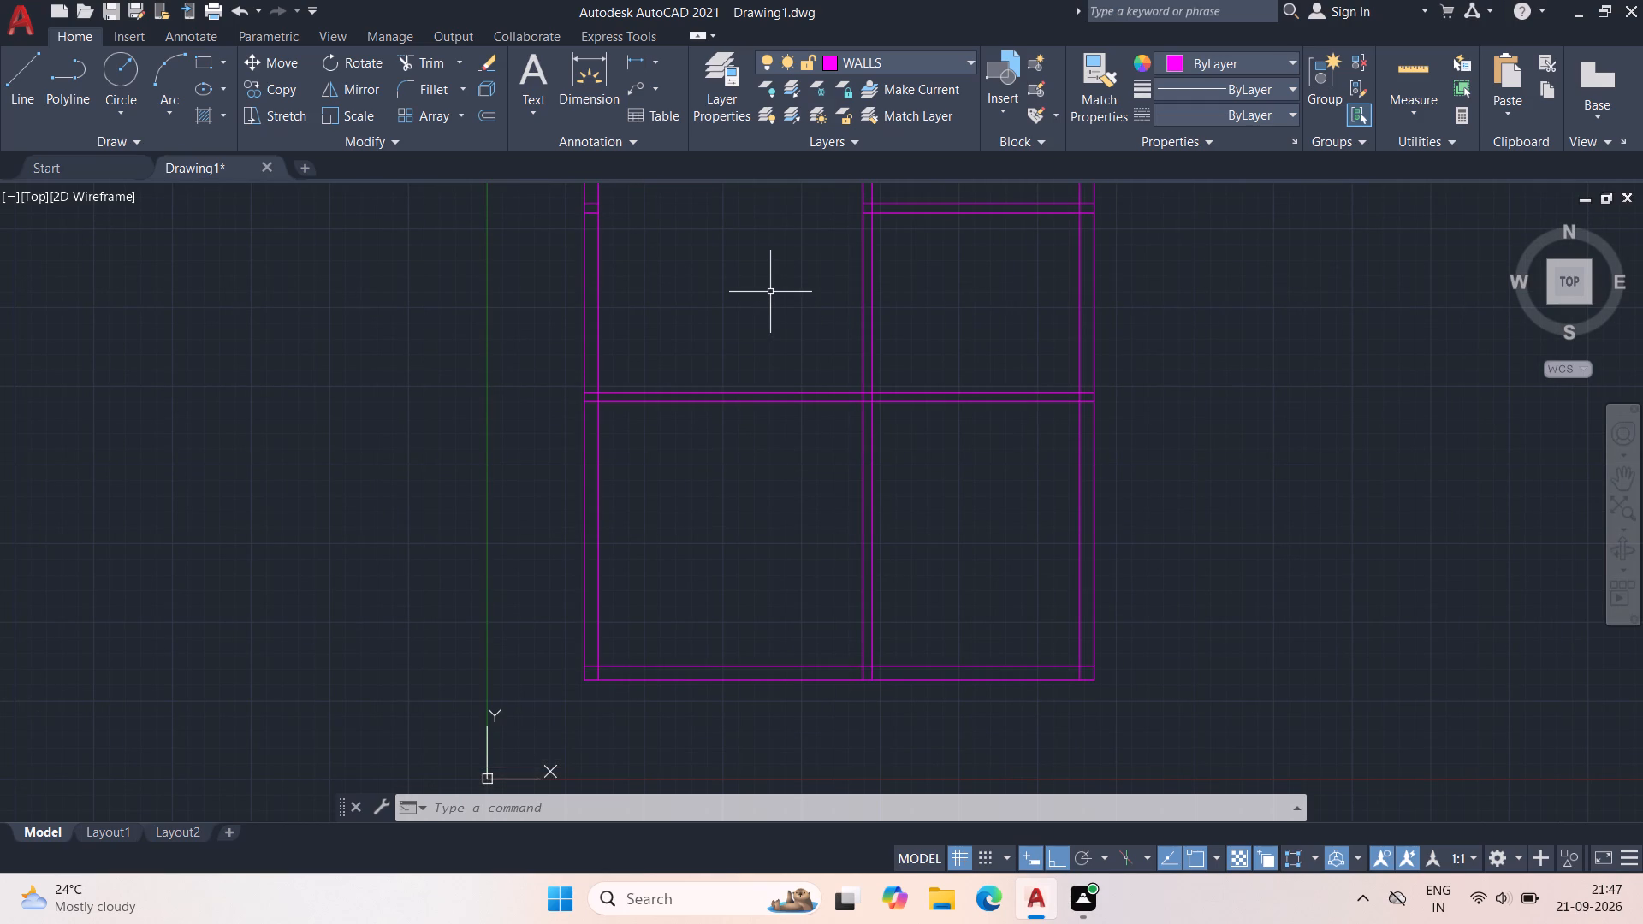
pyautogui.moveTo(779, 386); pyautogui.dragTo(743, 539, button='middle')
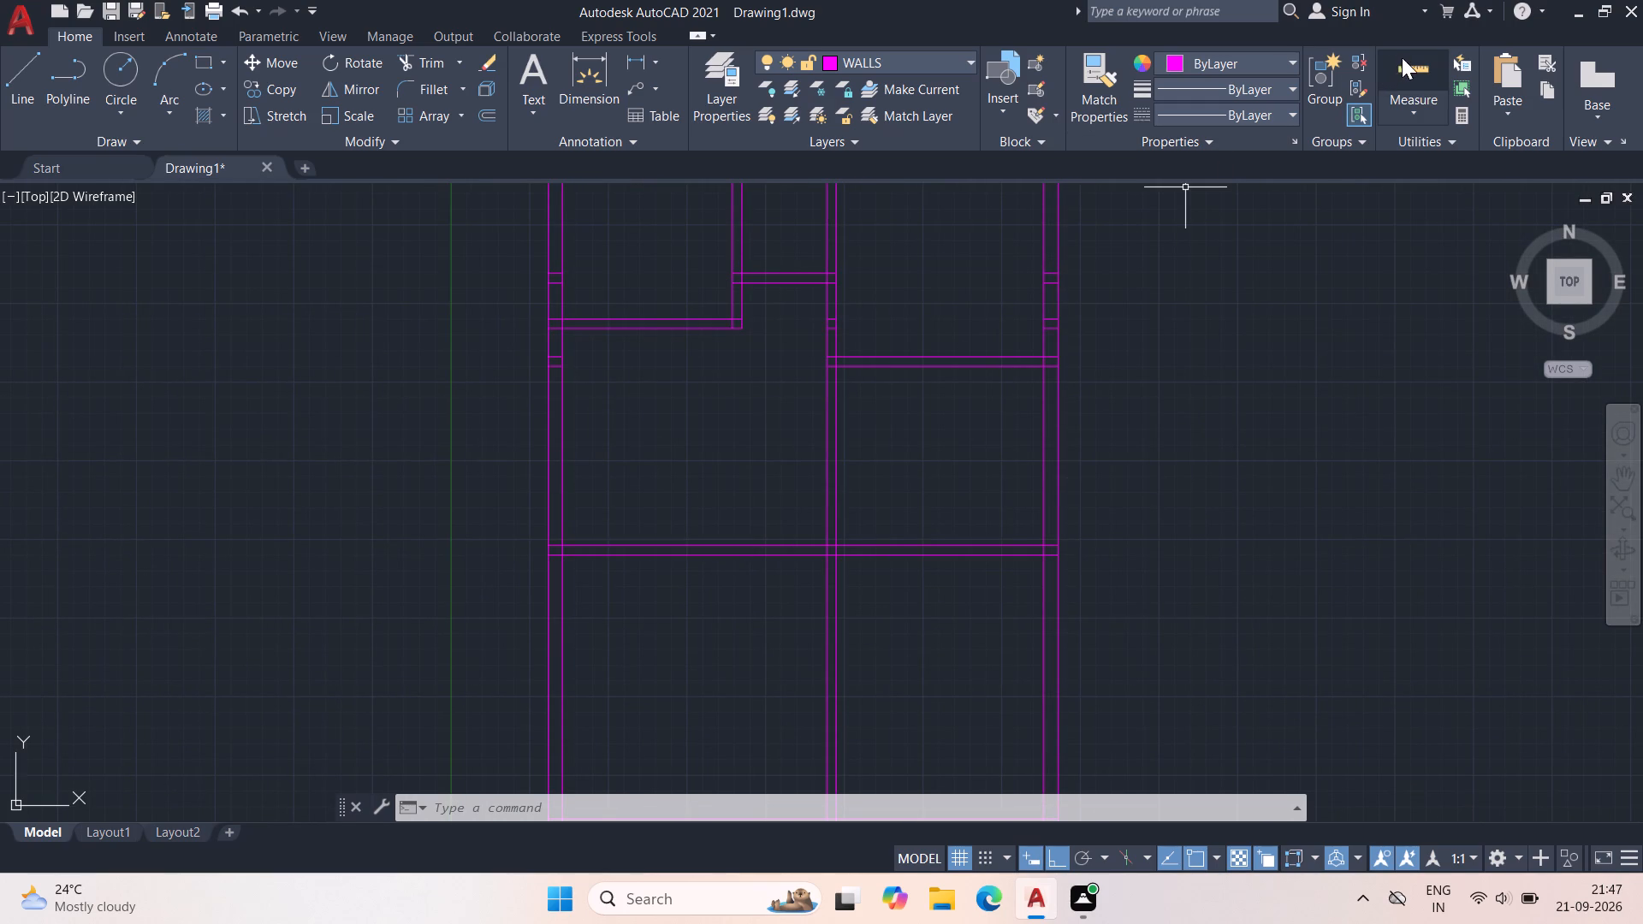
pyautogui.click(1402, 56)
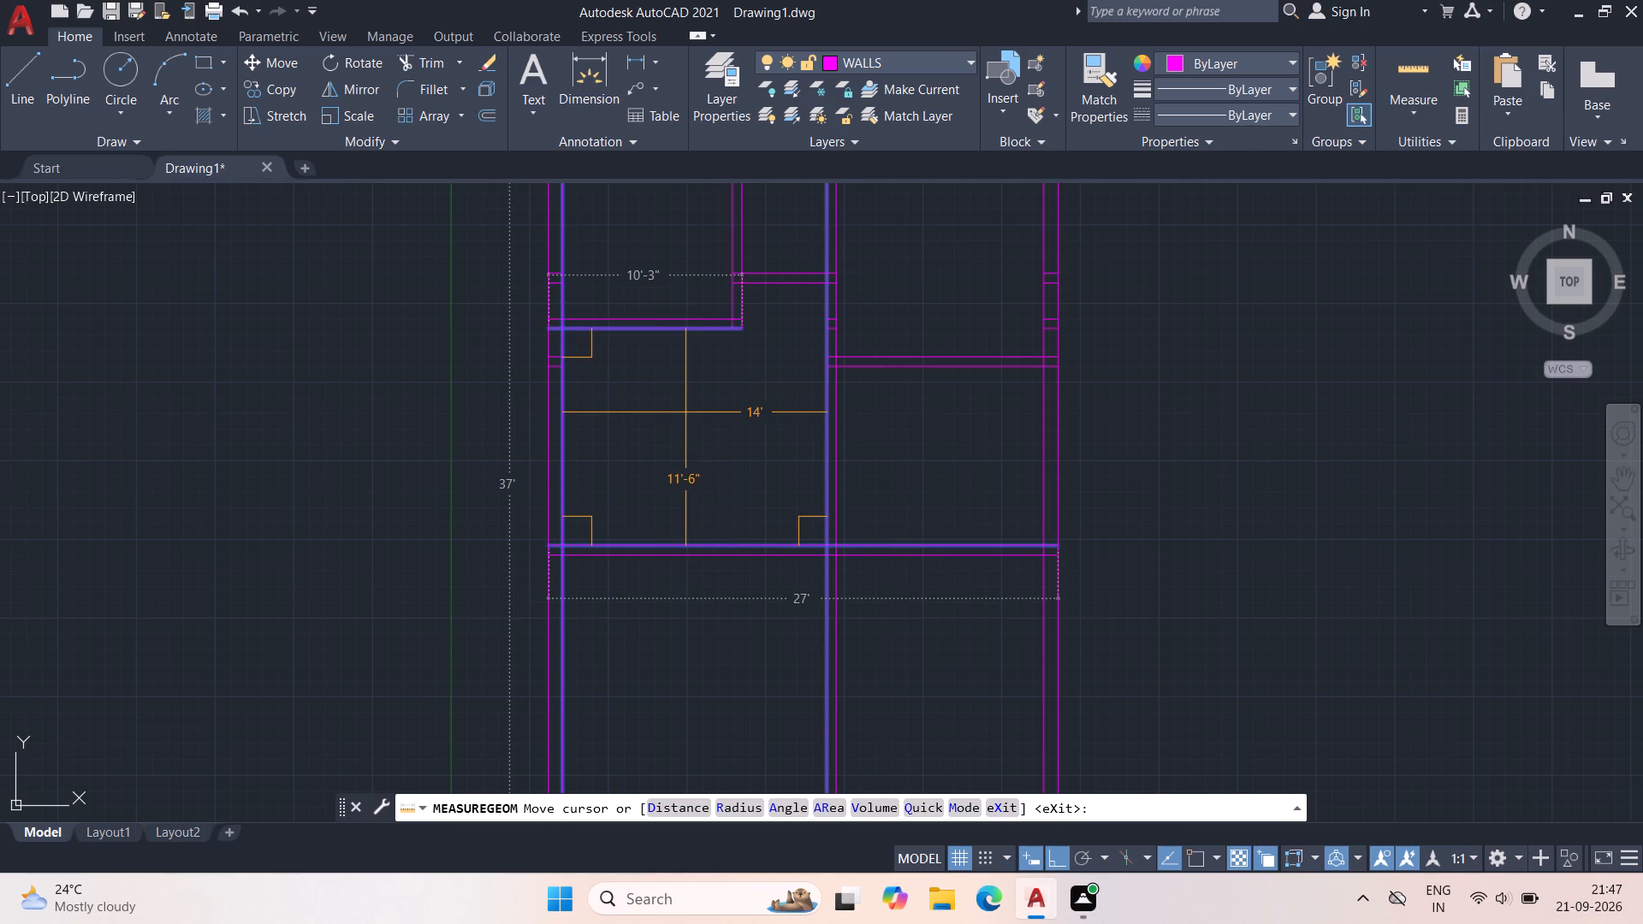
pyautogui.moveTo(684, 416); pyautogui.dragTo(702, 425, button='middle')
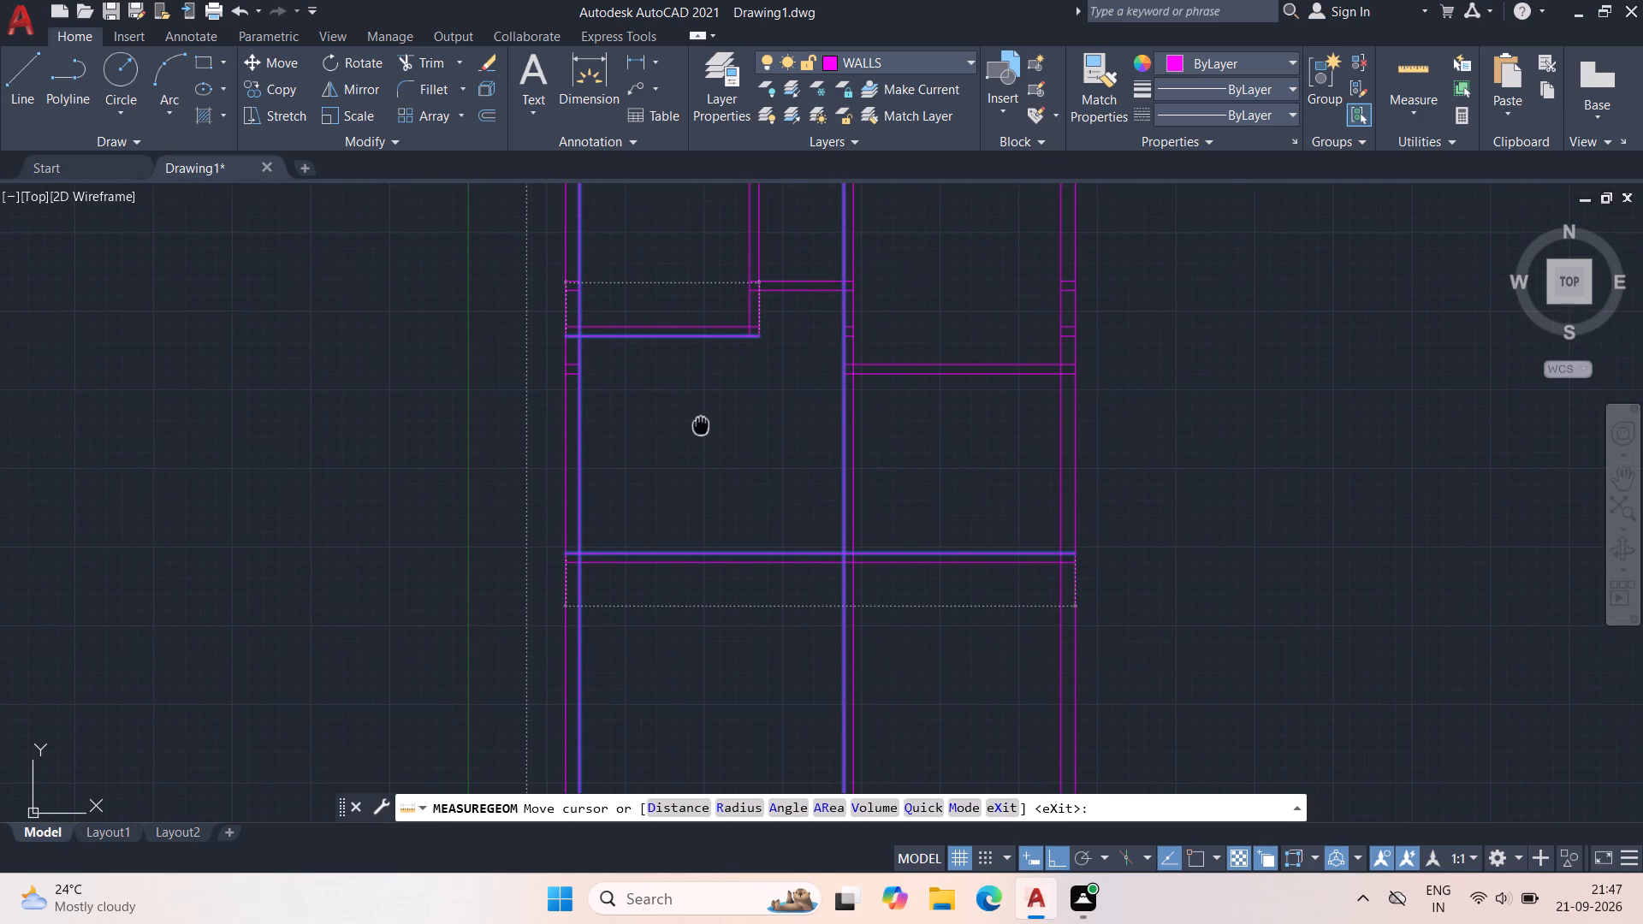
pyautogui.moveTo(702, 425); pyautogui.dragTo(762, 164, button='middle')
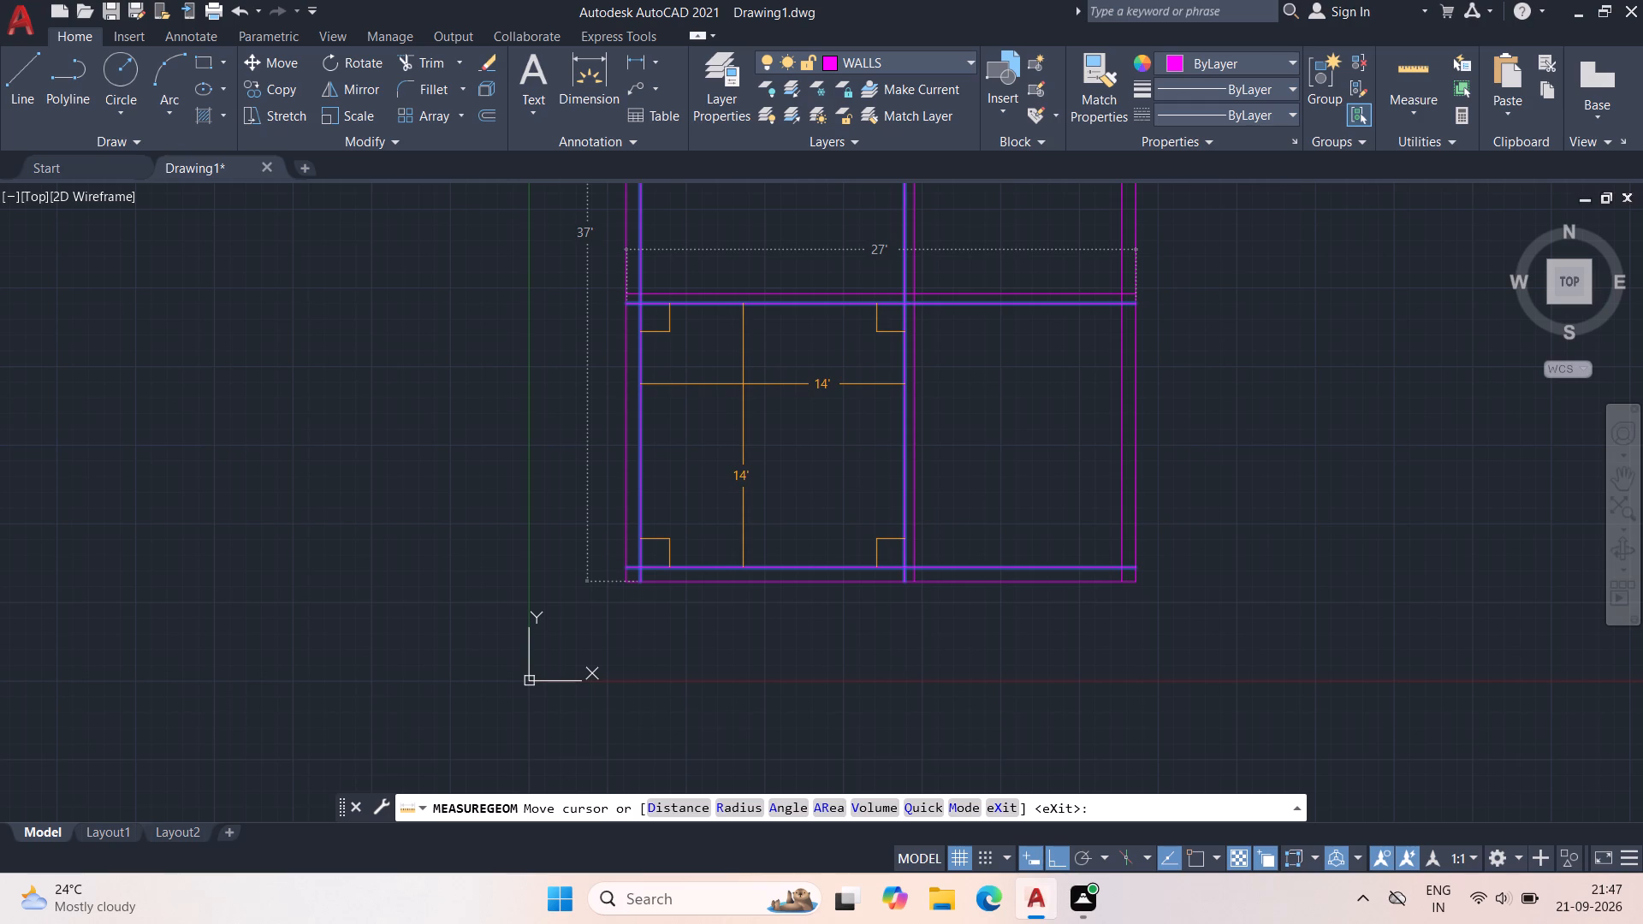
# Measure the clear dimensions of the right middle room with quick measure.
pyautogui.moveTo(743, 385); pyautogui.dragTo(559, 731, button='middle')
pyautogui.scroll(2, 791, 573)
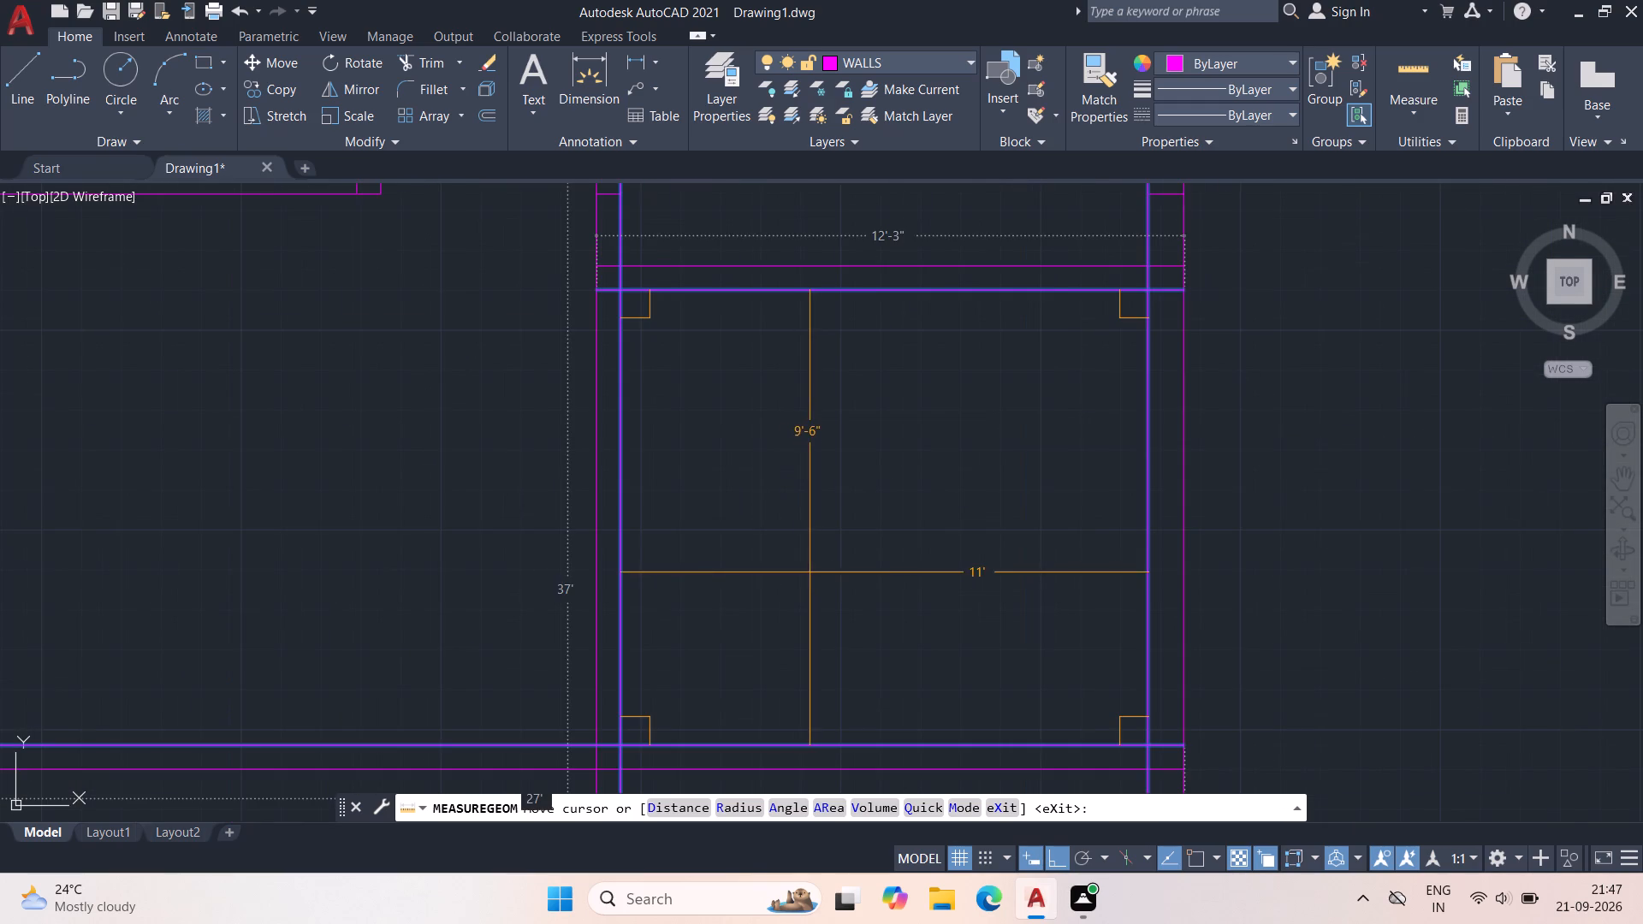
pyautogui.moveTo(811, 573); pyautogui.dragTo(738, 556, button='middle')
pyautogui.press('Escape')
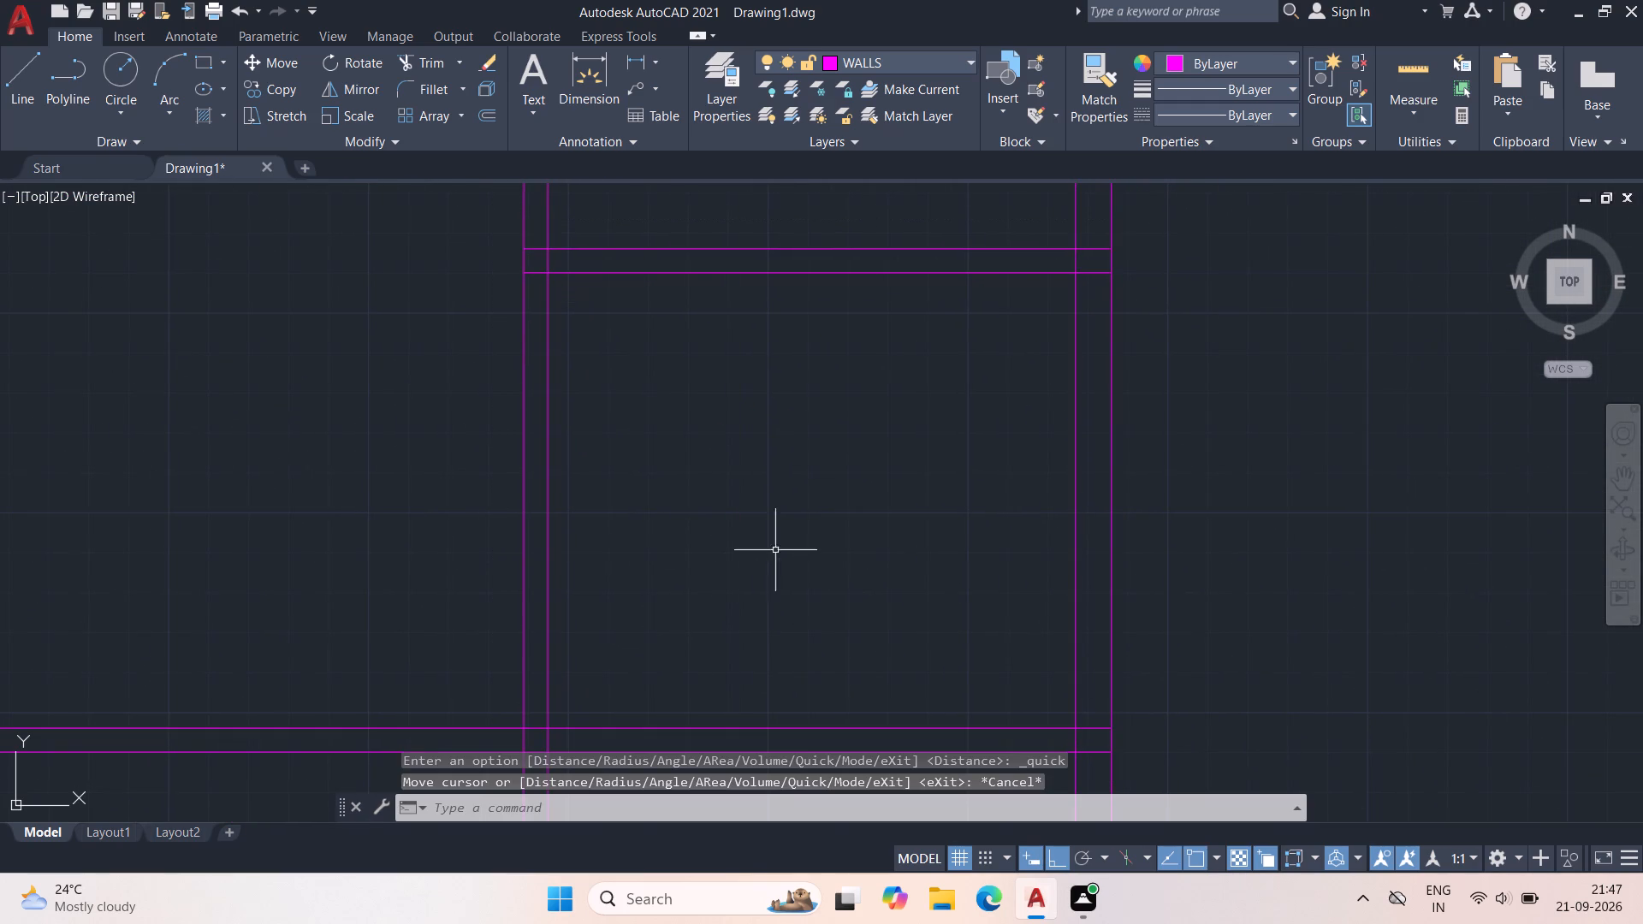
# Offset the right outer wall's inner line 7' inward, and offset that copy a further 6" to form a vertical partition.
pyautogui.press('o')
pyautogui.press('space')
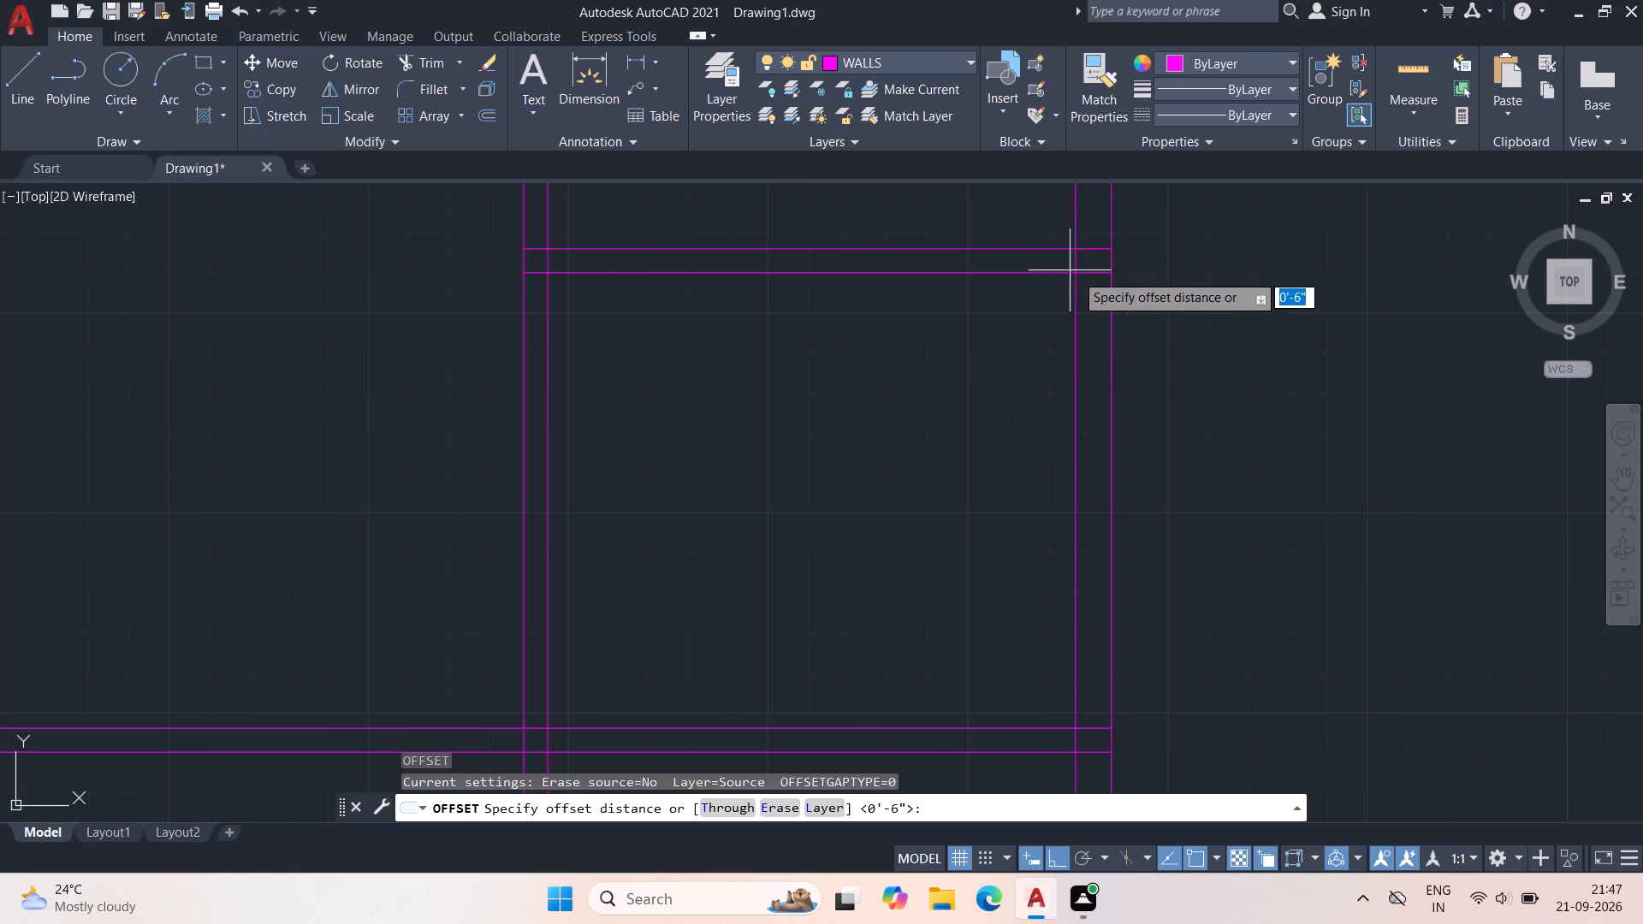
pyautogui.click(1077, 272)
pyautogui.click(1082, 413)
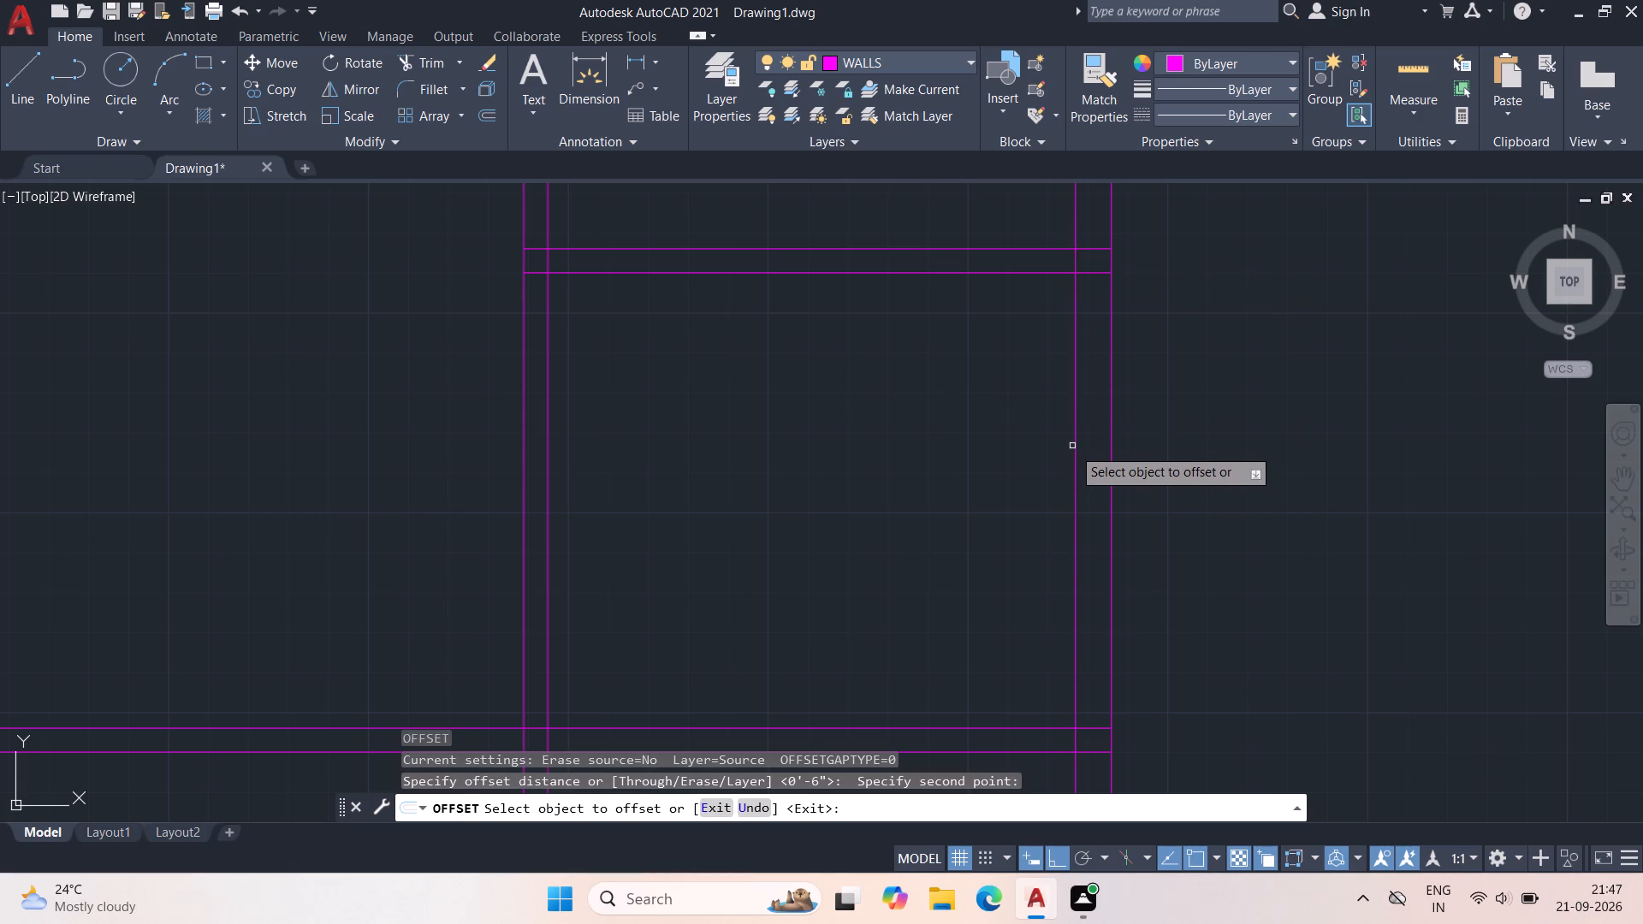
pyautogui.click(1078, 452)
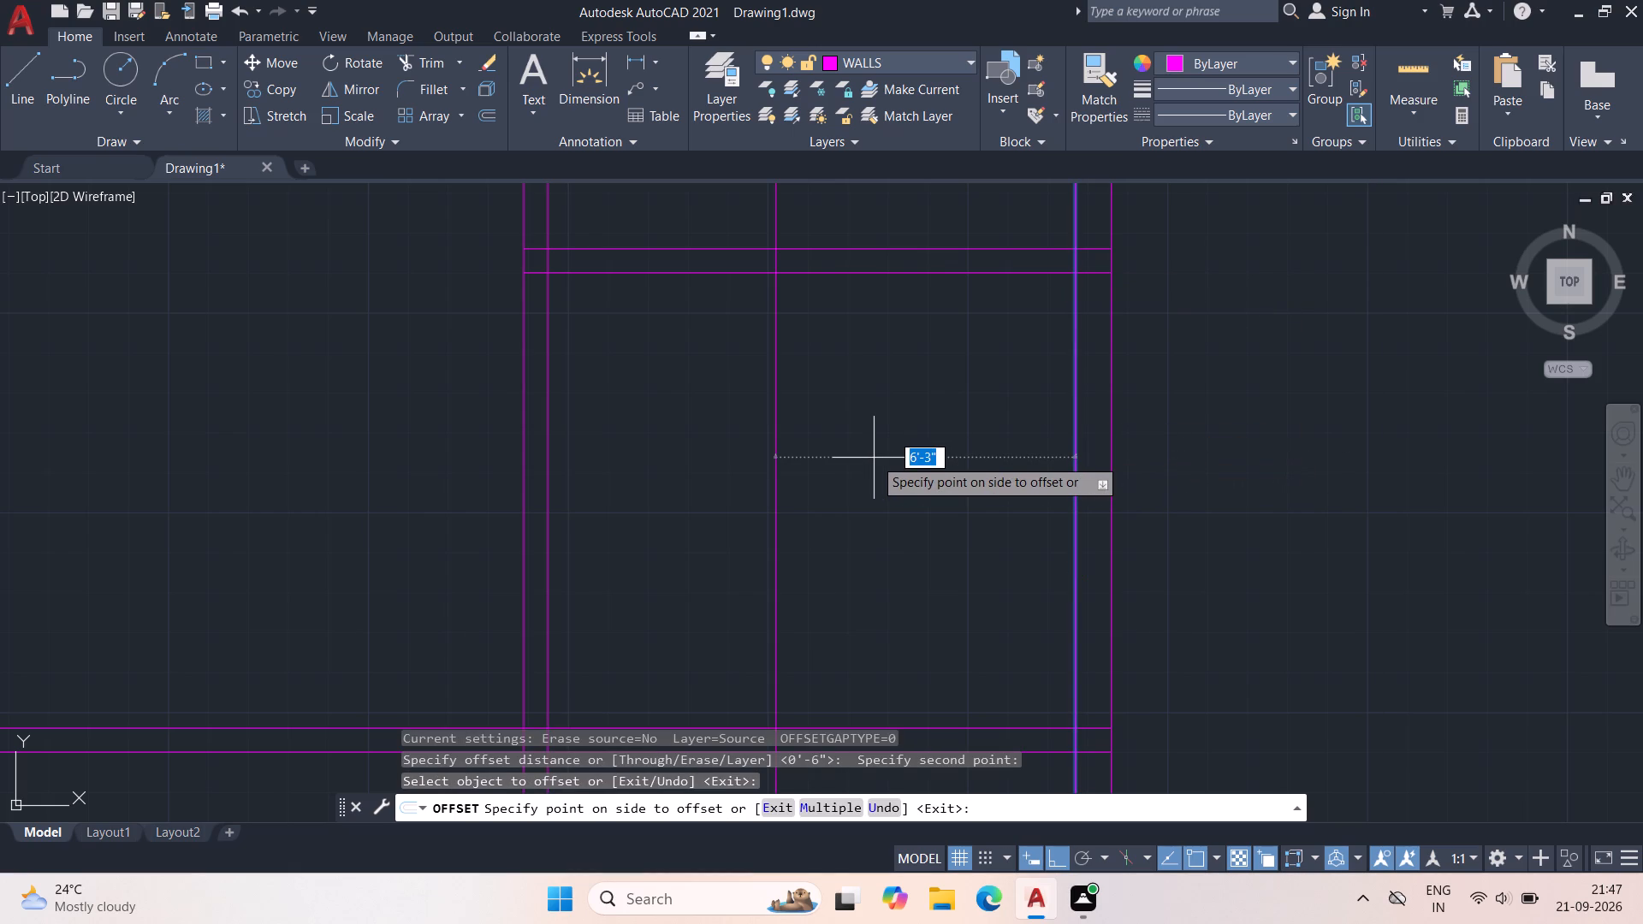
pyautogui.write("7'")
pyautogui.press('Return')
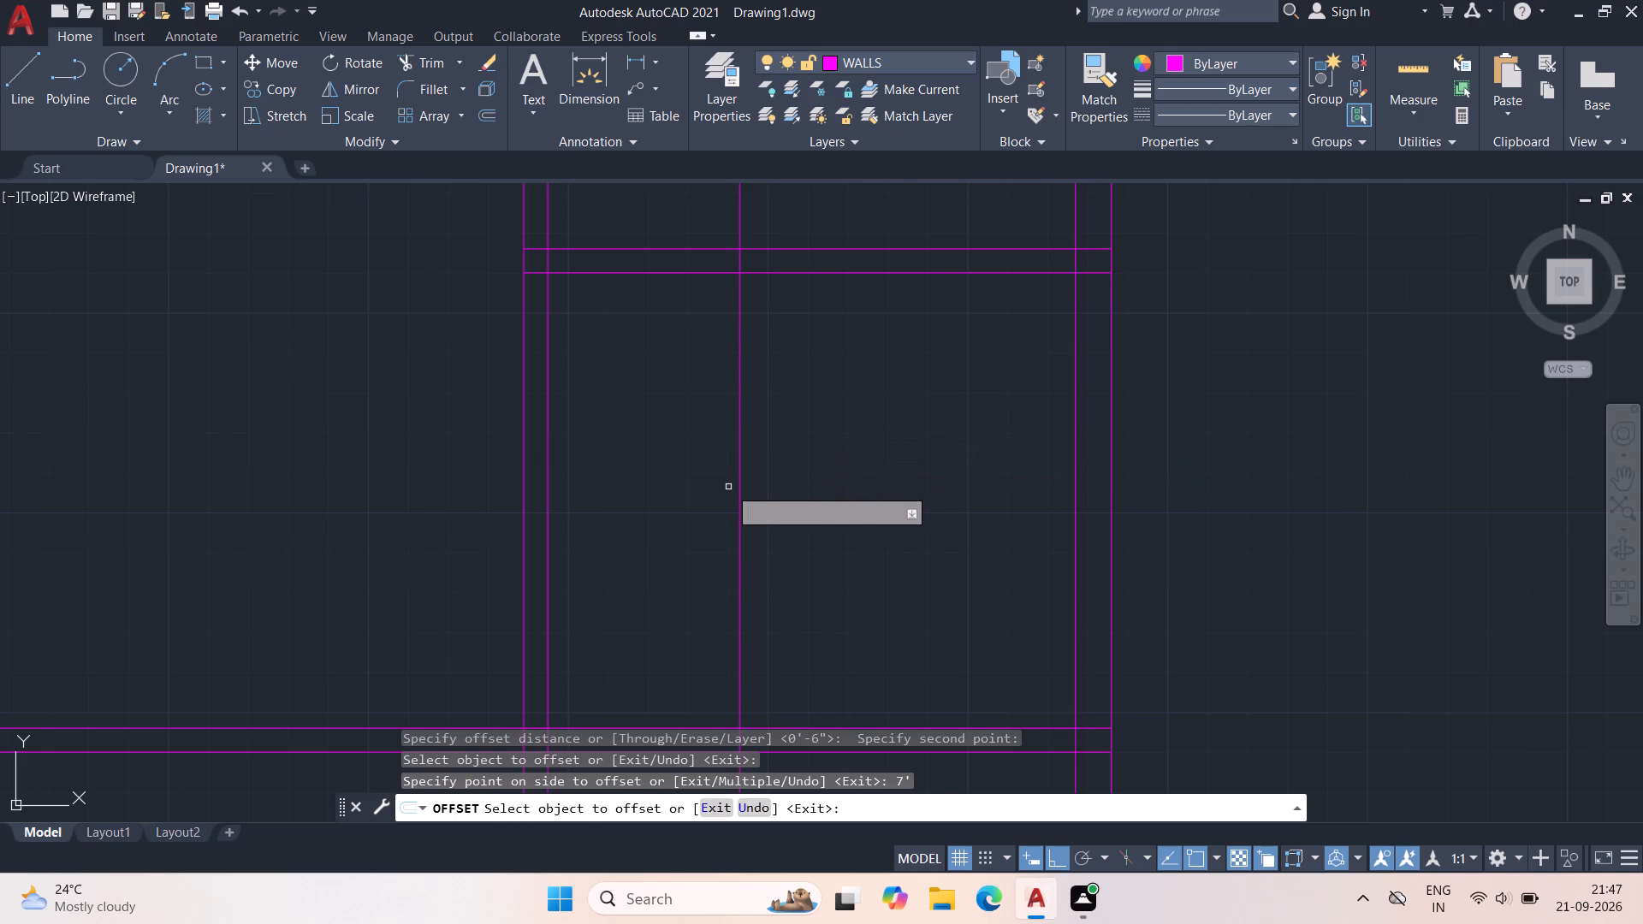
pyautogui.click(741, 494)
pyautogui.write('6"')
pyautogui.press('Return')
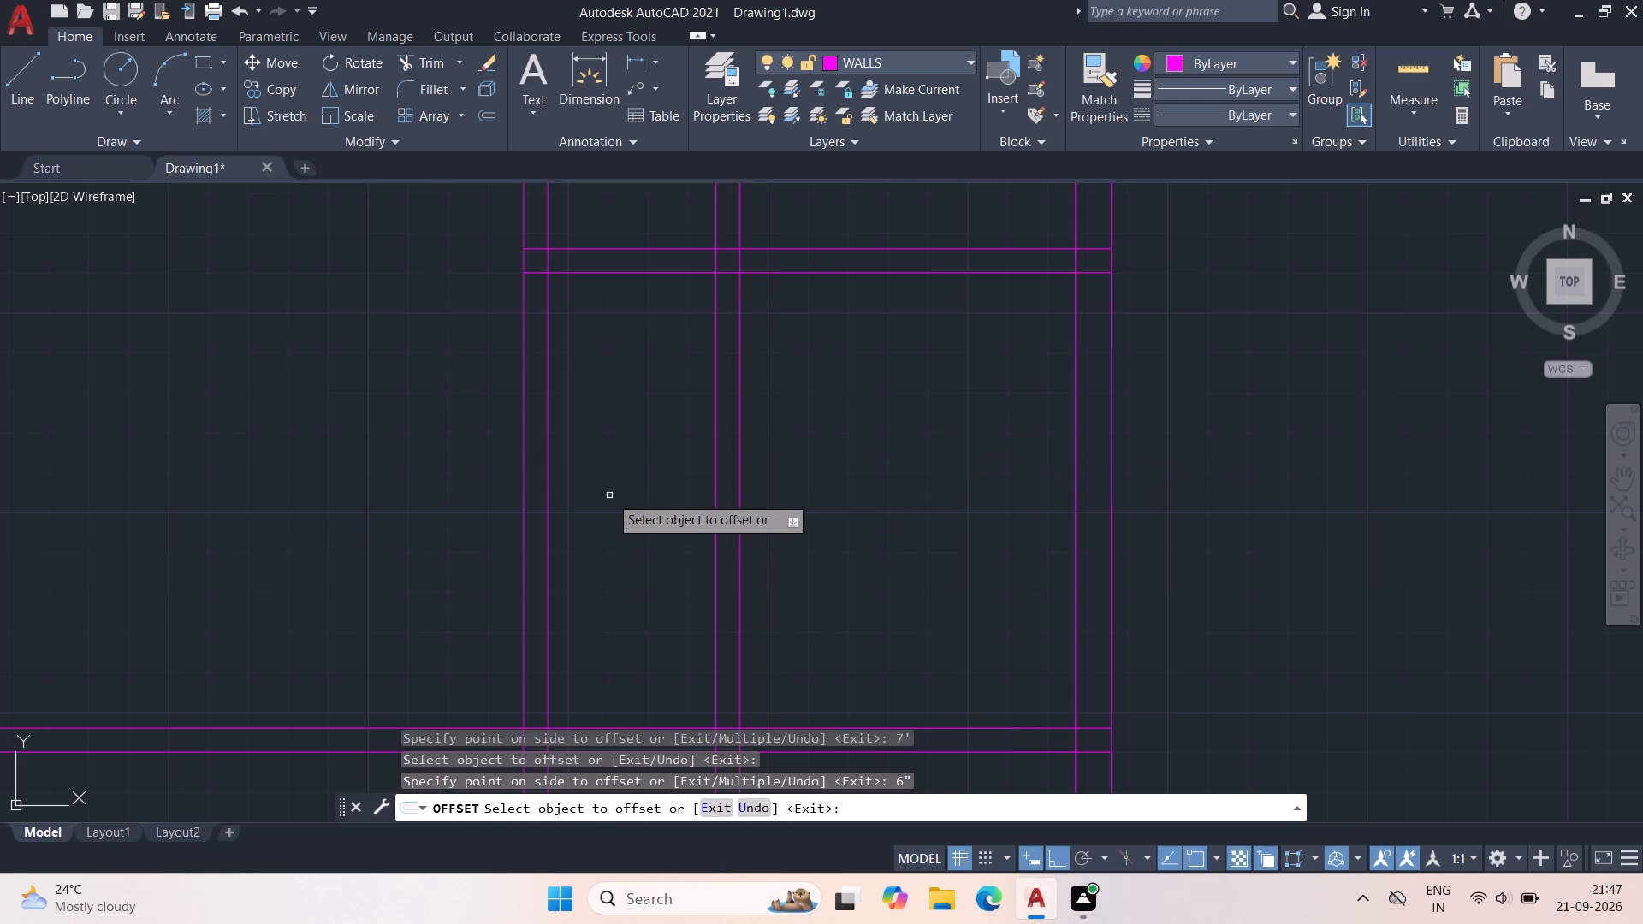
# Offset the lower line of the right middle room's top partition 5'6" downward and its copy 6" further to form a horizontal partition.
pyautogui.click(906, 272)
pyautogui.write('5\'6"')
pyautogui.press('Return')
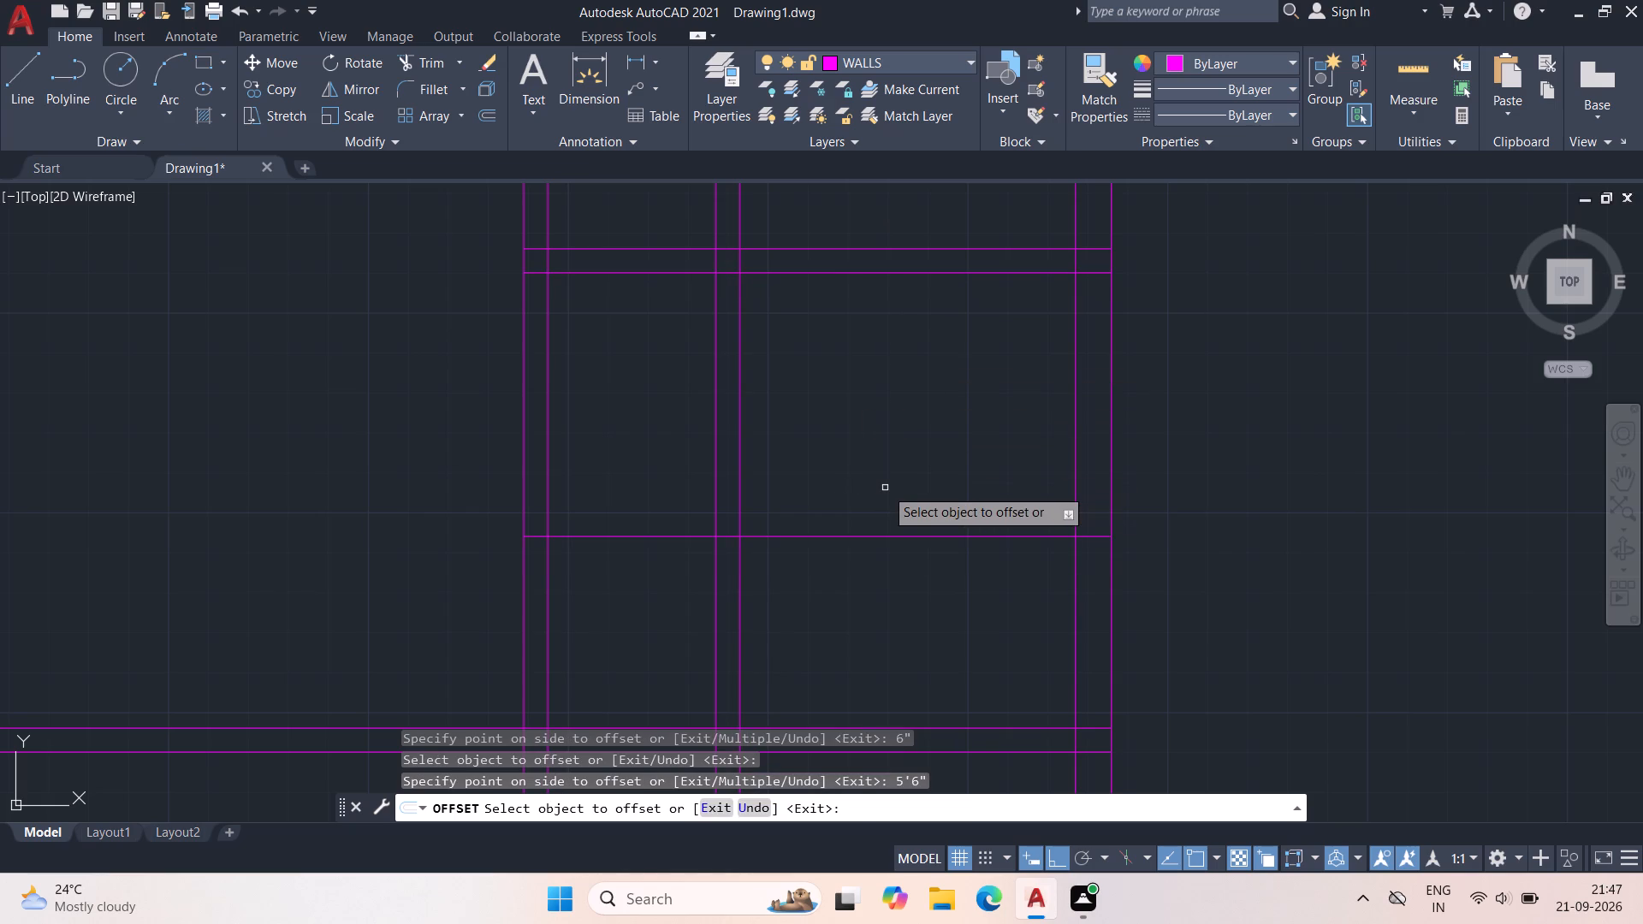
pyautogui.moveTo(885, 488); pyautogui.dragTo(918, 316, button='middle')
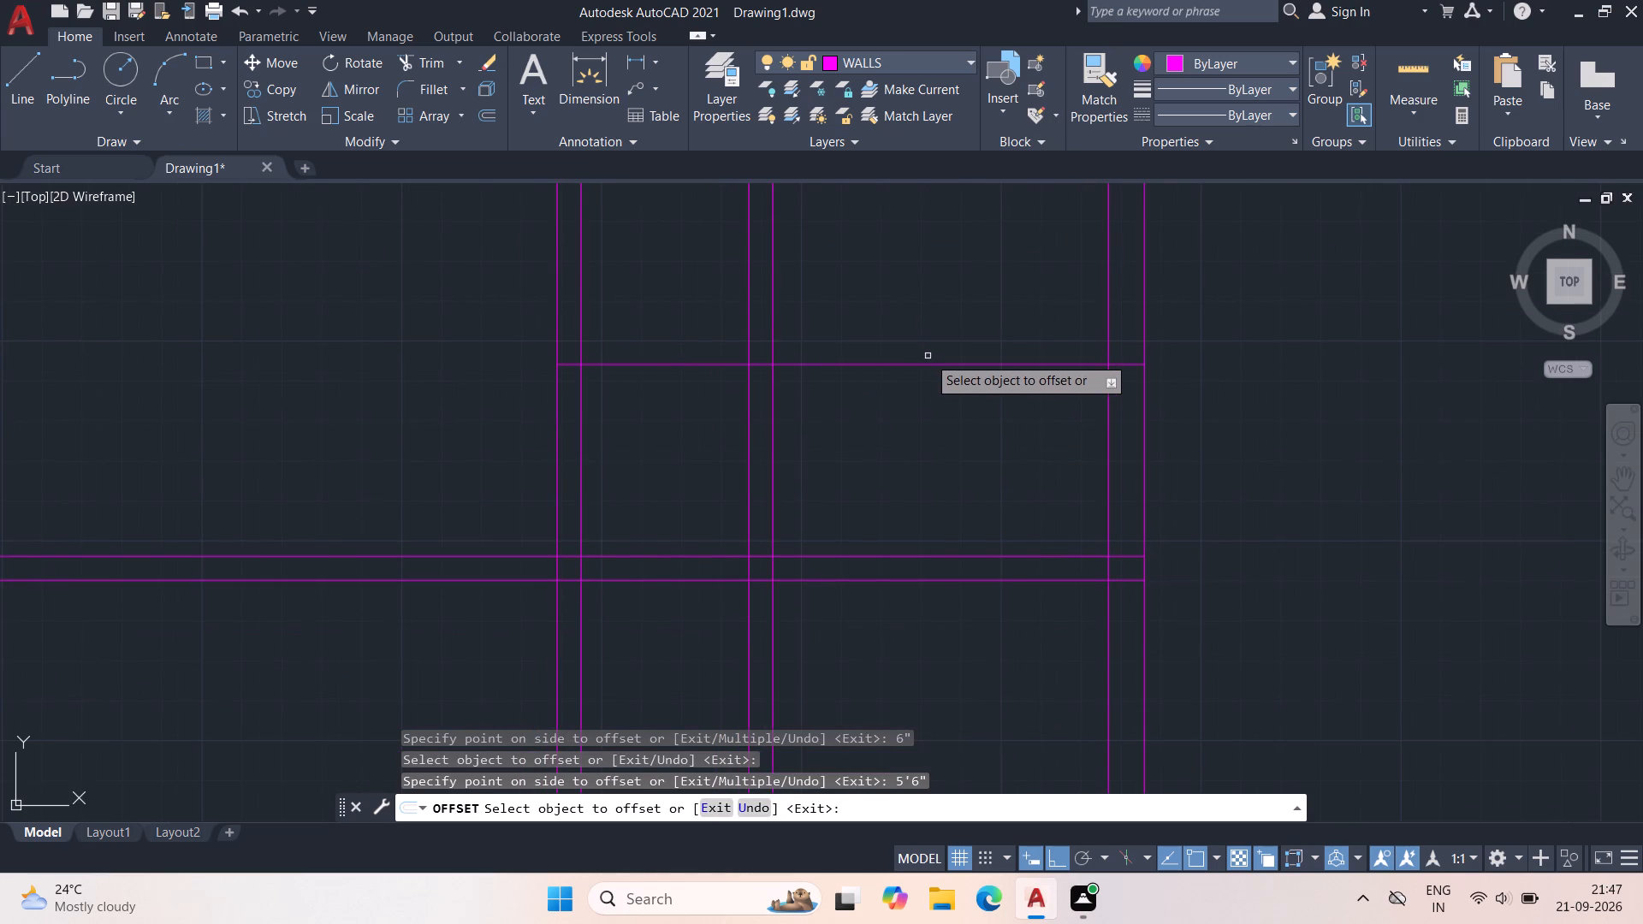
pyautogui.click(927, 366)
pyautogui.press('6')
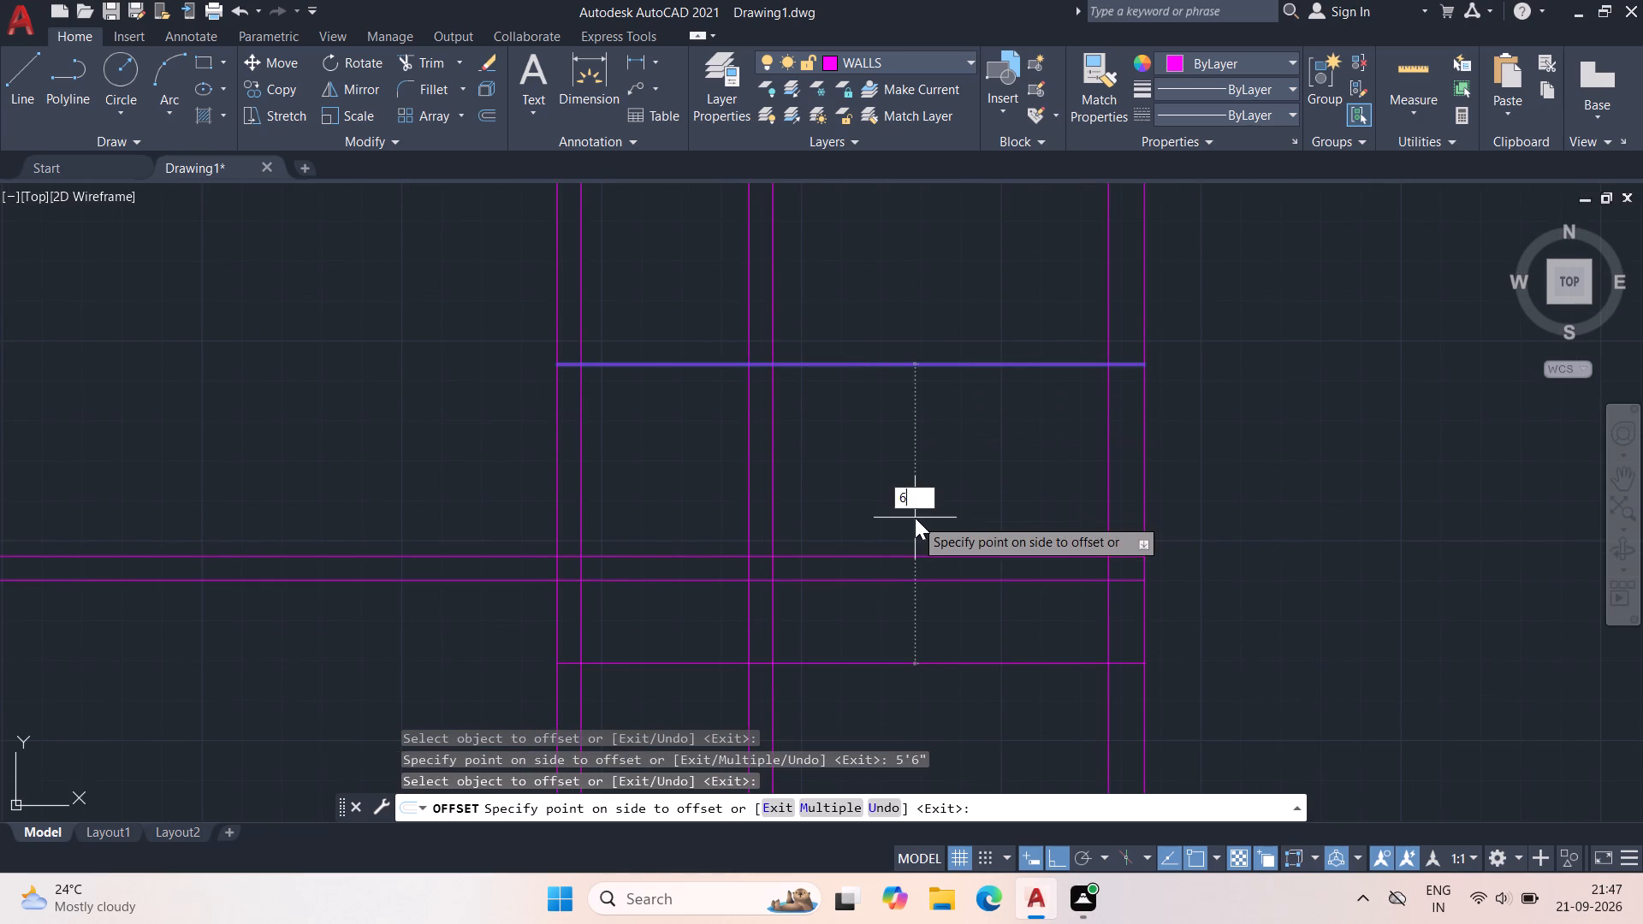
pyautogui.hotkey('shift', '"')
pyautogui.press('Return')
pyautogui.press('Escape')
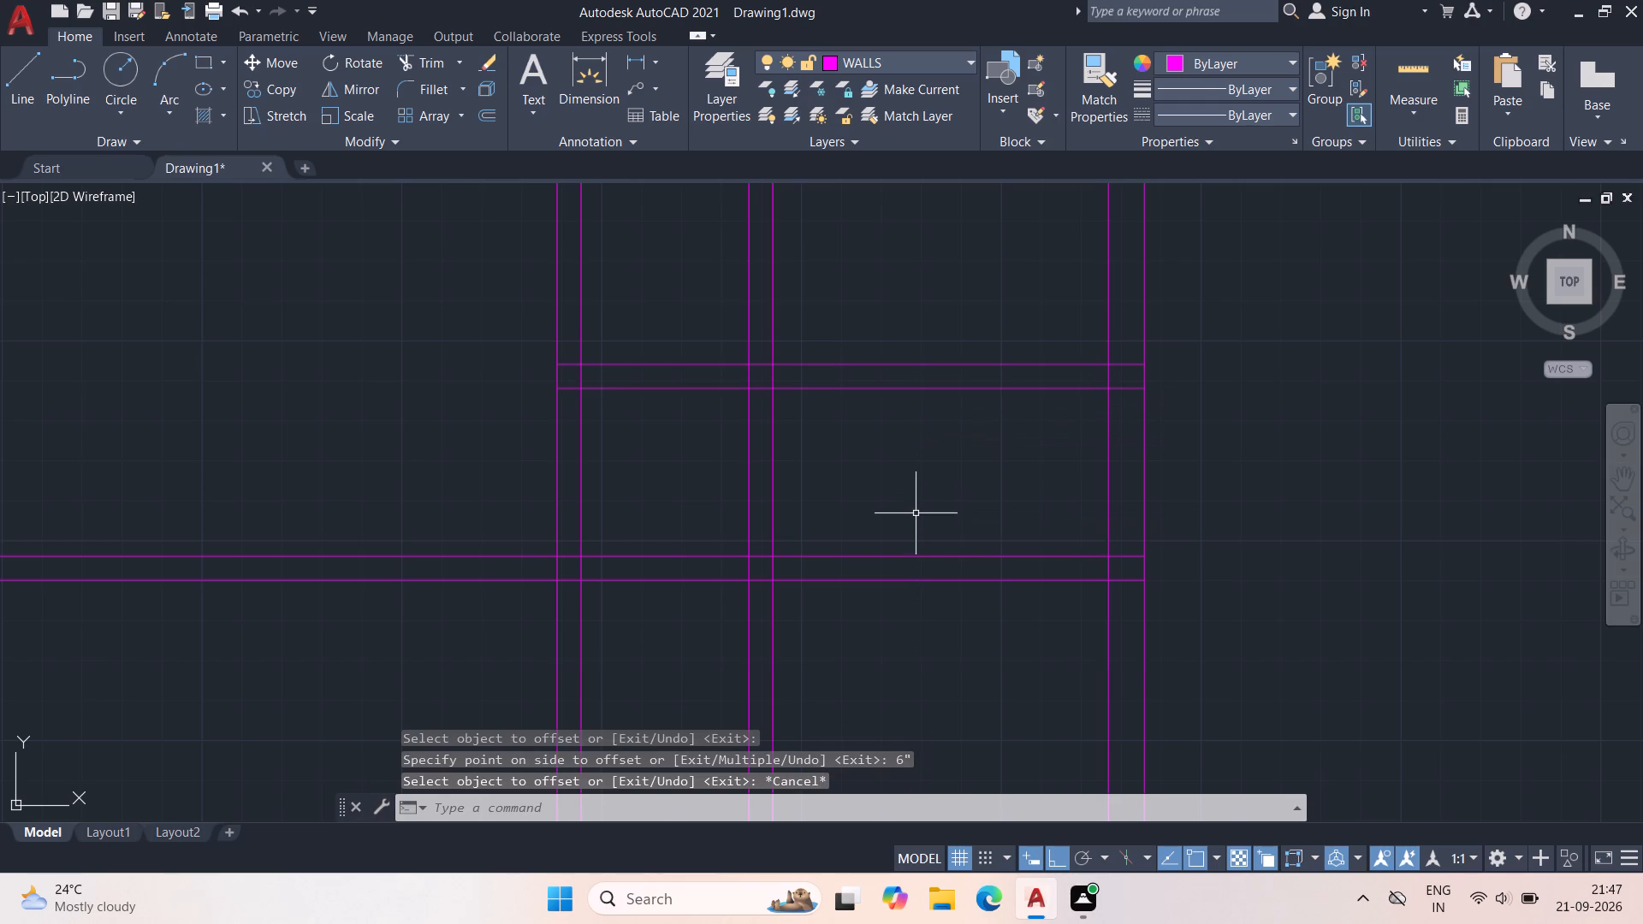
# Trim both lines of the right middle room's left partition between its top partition and the new horizontal partition.
pyautogui.moveTo(930, 482); pyautogui.dragTo(982, 620, button='middle')
pyautogui.press('t')
pyautogui.write('R')
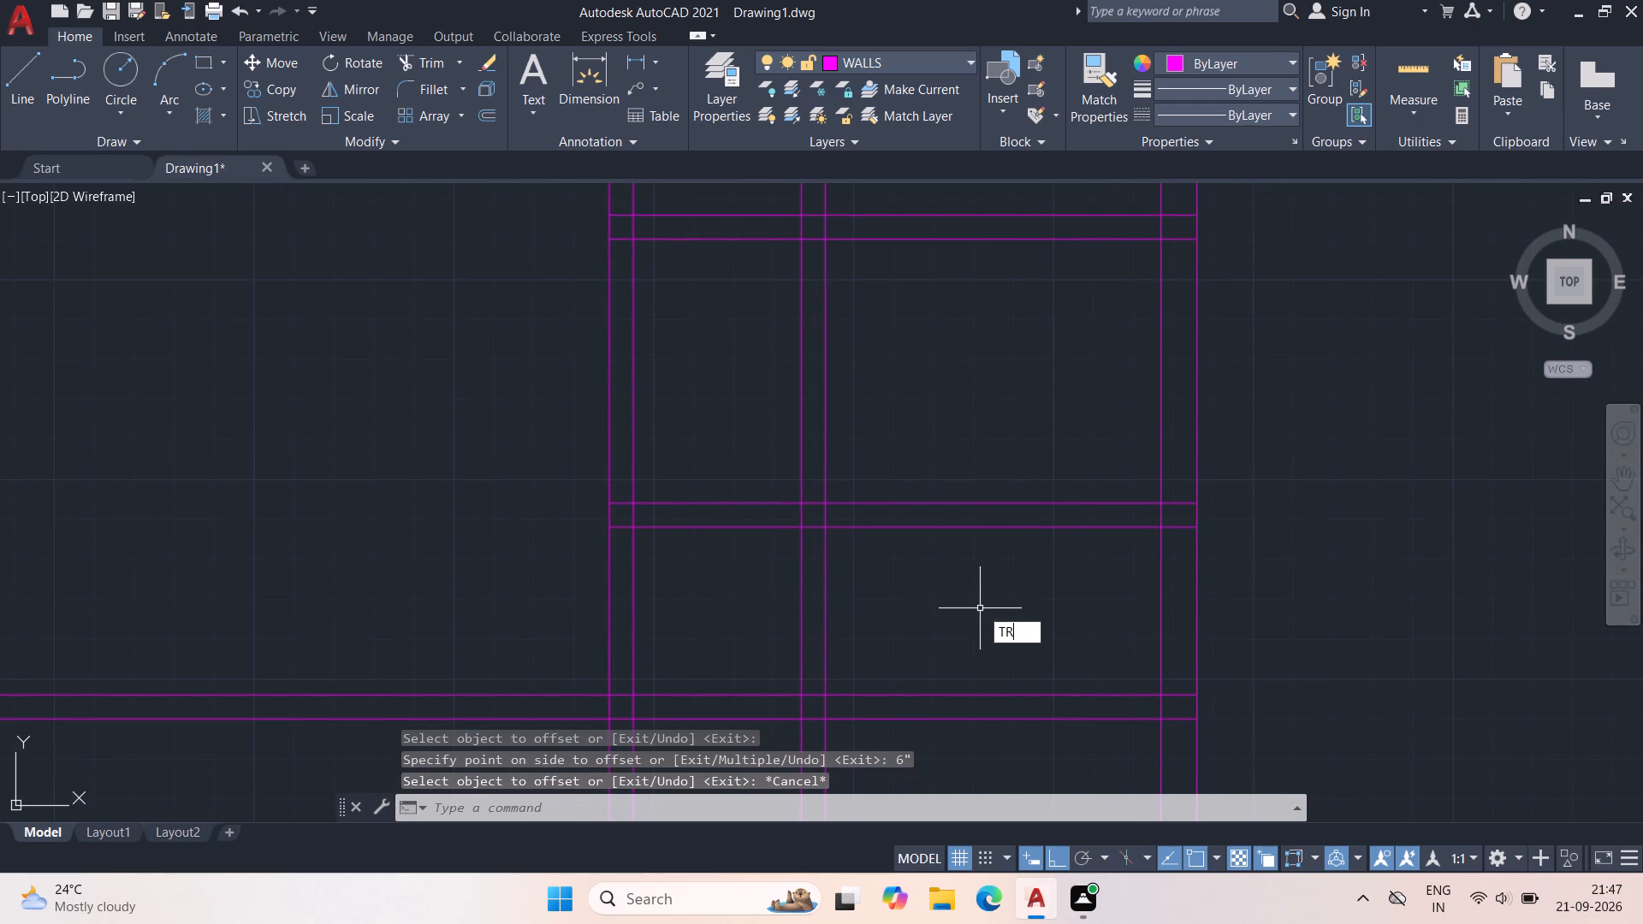
pyautogui.press('space')
pyautogui.click(720, 418)
pyautogui.click(564, 451)
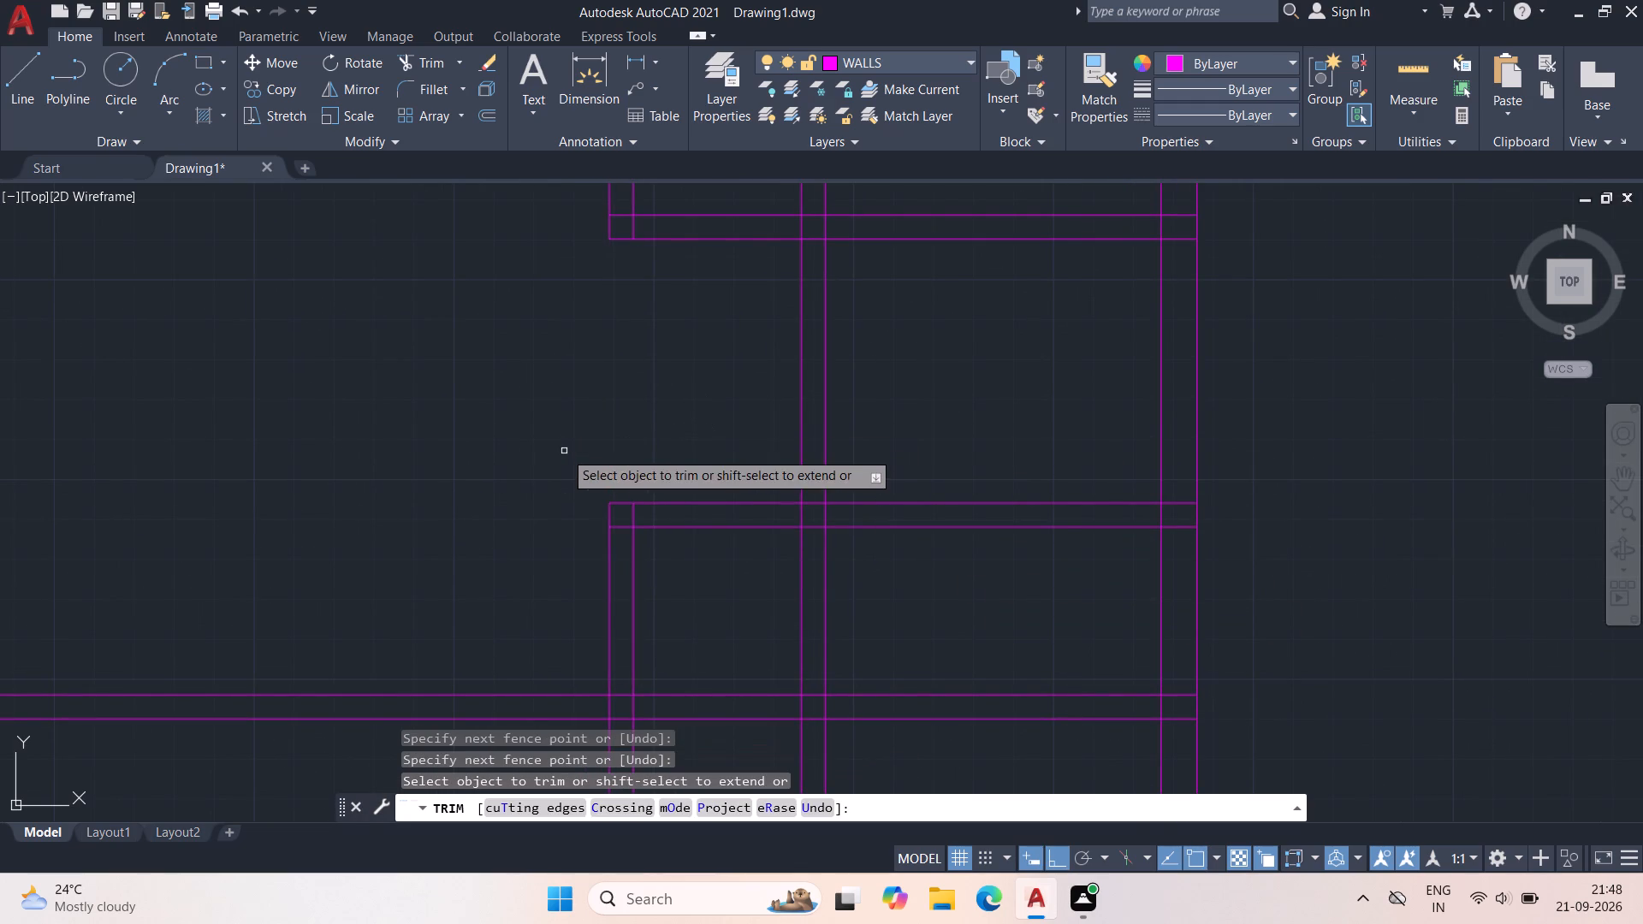
# Trim both lines of the new vertical partition between the new horizontal partition and the horizontal partition below it.
pyautogui.moveTo(568, 446); pyautogui.dragTo(669, 226, button='middle')
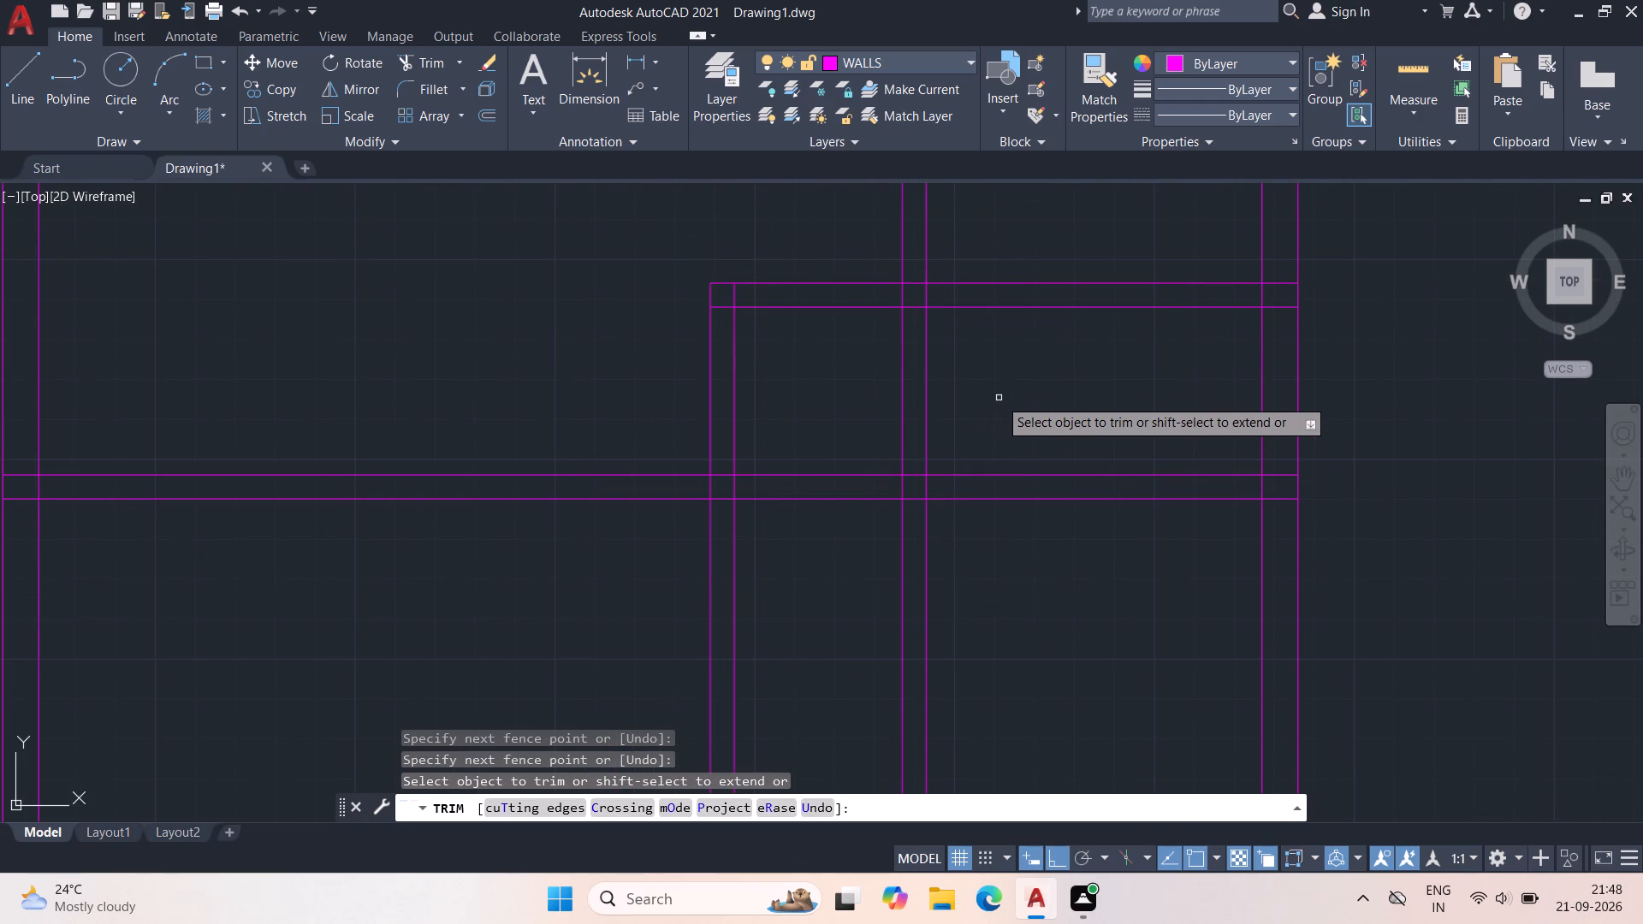
pyautogui.click(1000, 396)
pyautogui.click(836, 408)
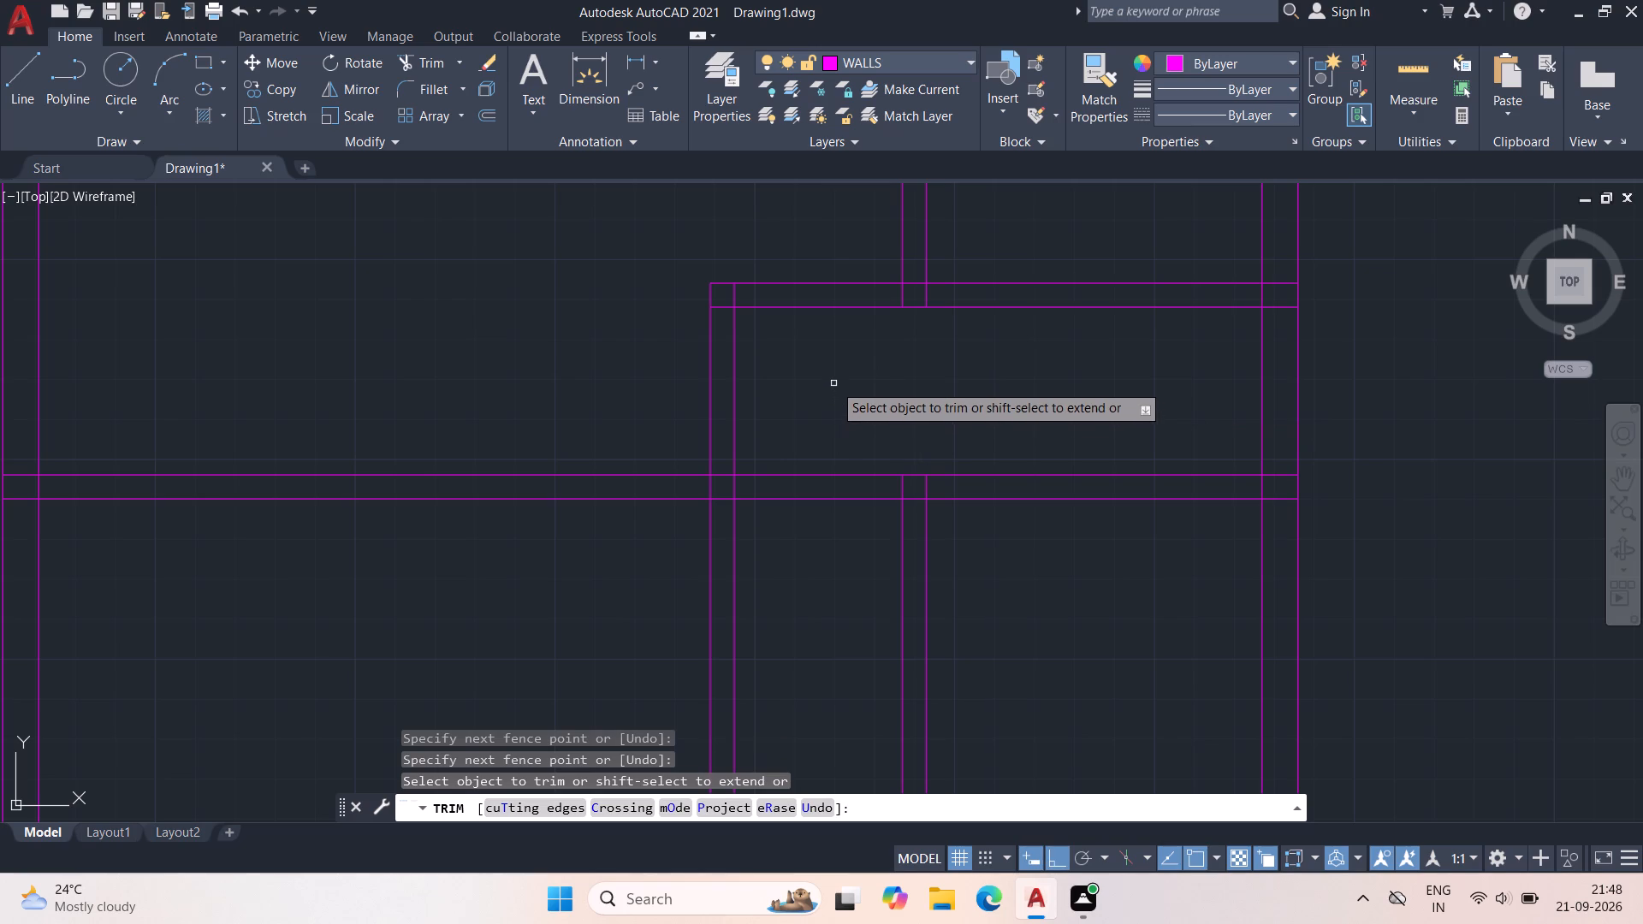
# Trim both lines of the lower horizontal partition between the two vertical partitions to open the passage.
pyautogui.moveTo(887, 399); pyautogui.dragTo(843, 396, button='middle')
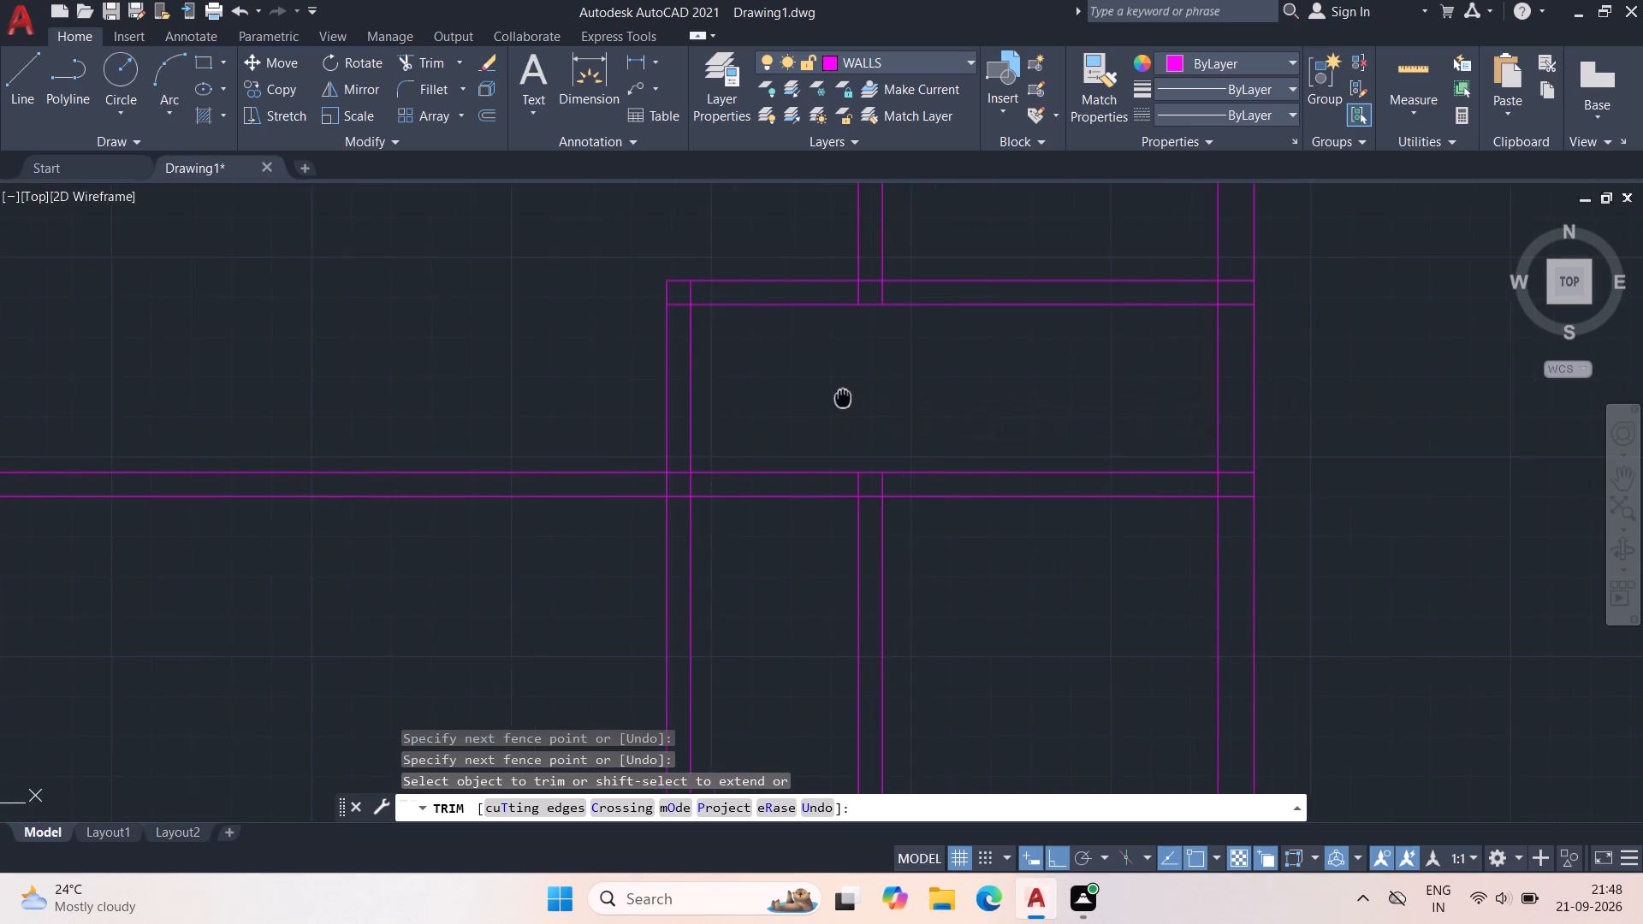
pyautogui.moveTo(843, 396); pyautogui.dragTo(829, 400, button='middle')
pyautogui.moveTo(792, 430); pyautogui.dragTo(804, 341, button='middle')
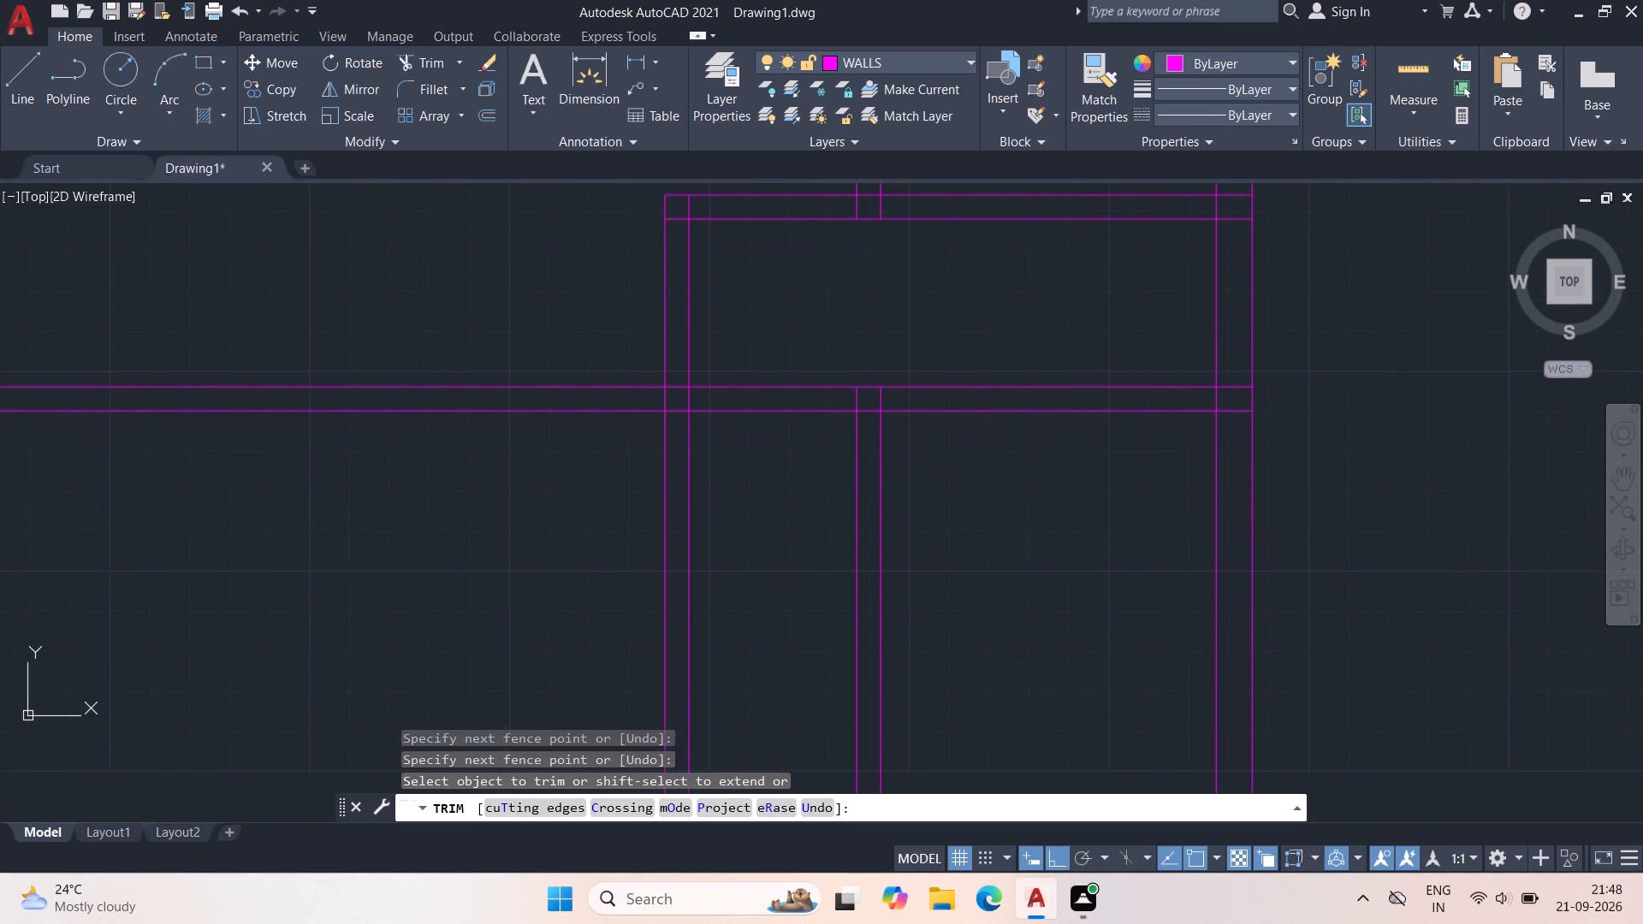
pyautogui.click(786, 326)
pyautogui.click(767, 560)
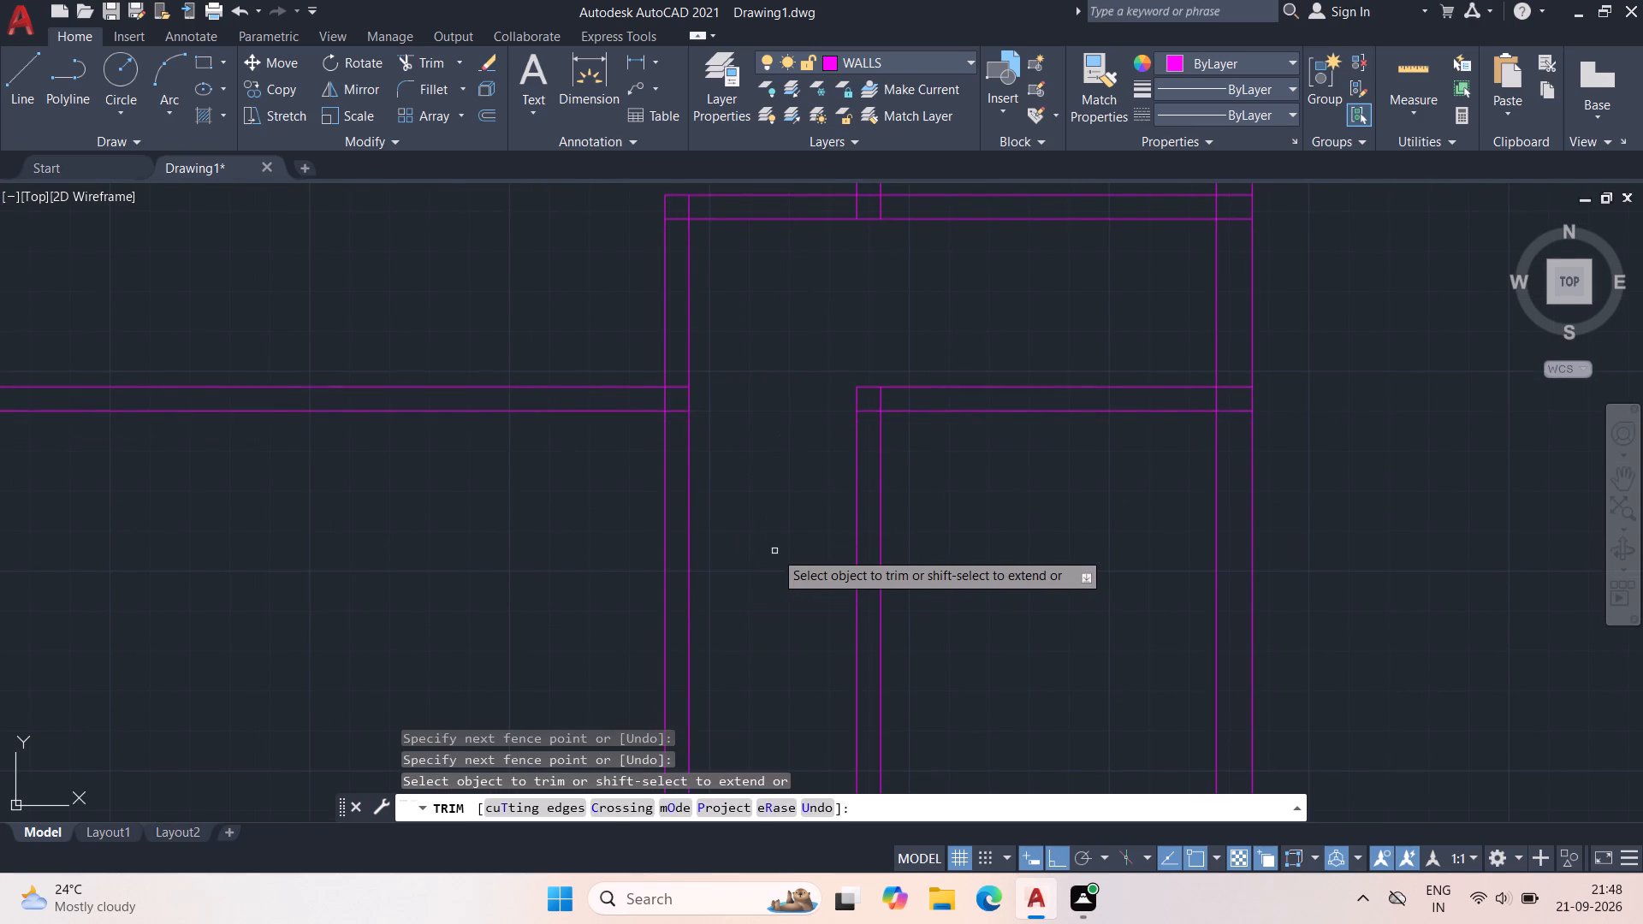
pyautogui.scroll(-1, 774, 551)
pyautogui.moveTo(774, 551); pyautogui.dragTo(770, 525, button='middle')
pyautogui.press('Escape')
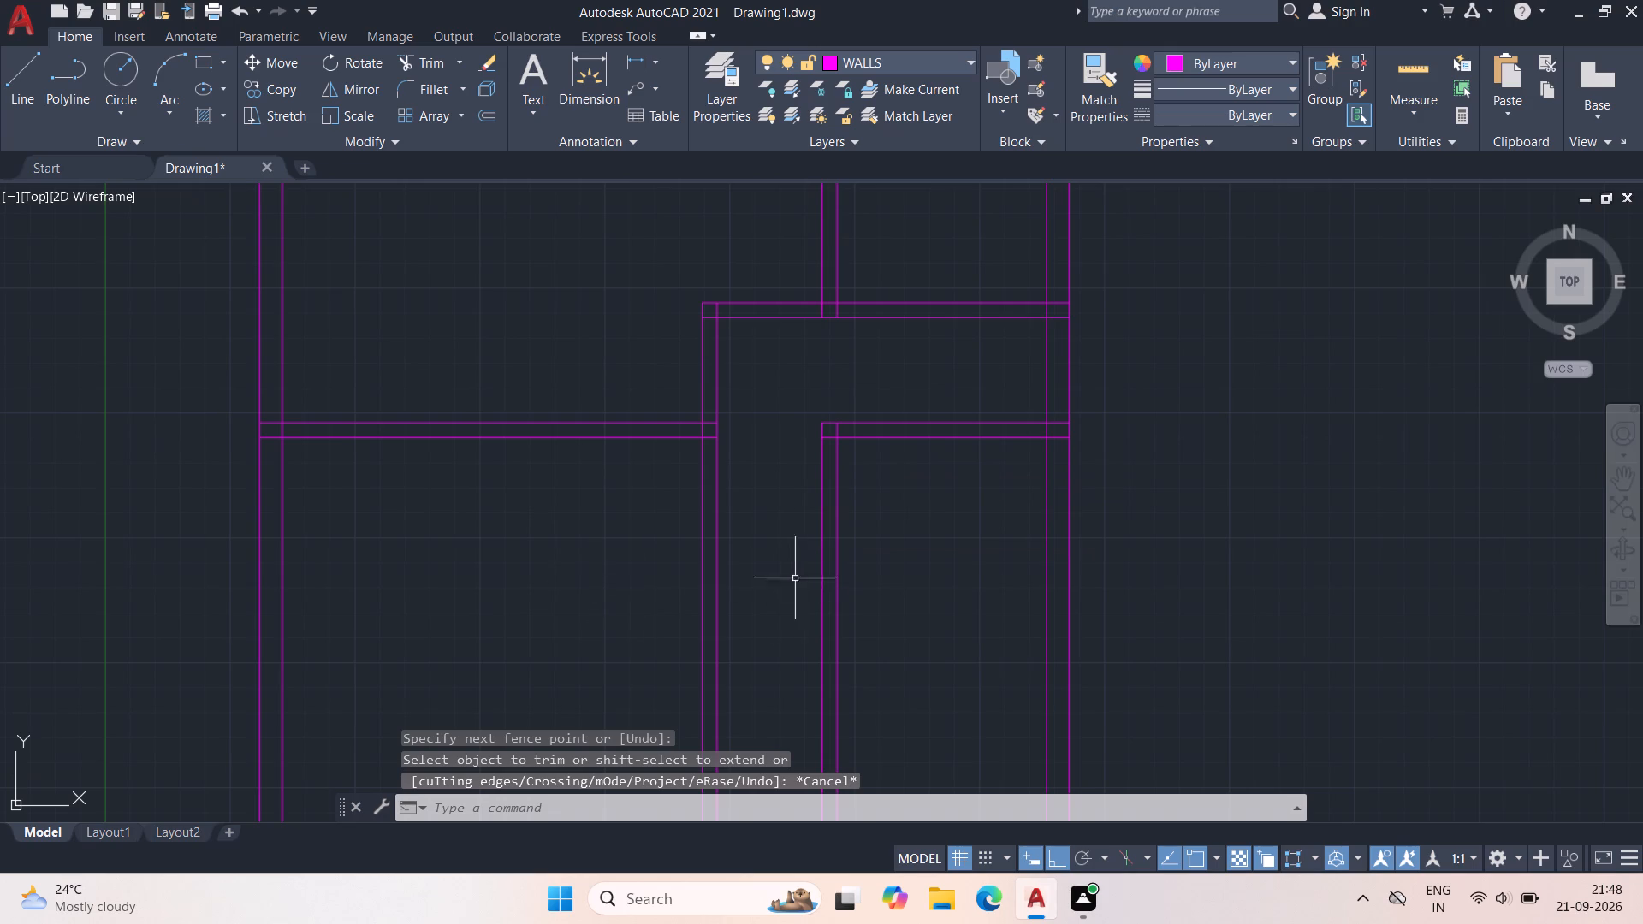
# Offset the lower line of the new right-bay horizontal partition 11'7" downward and its copy 6" further to form another partition.
pyautogui.press('o')
pyautogui.press('space')
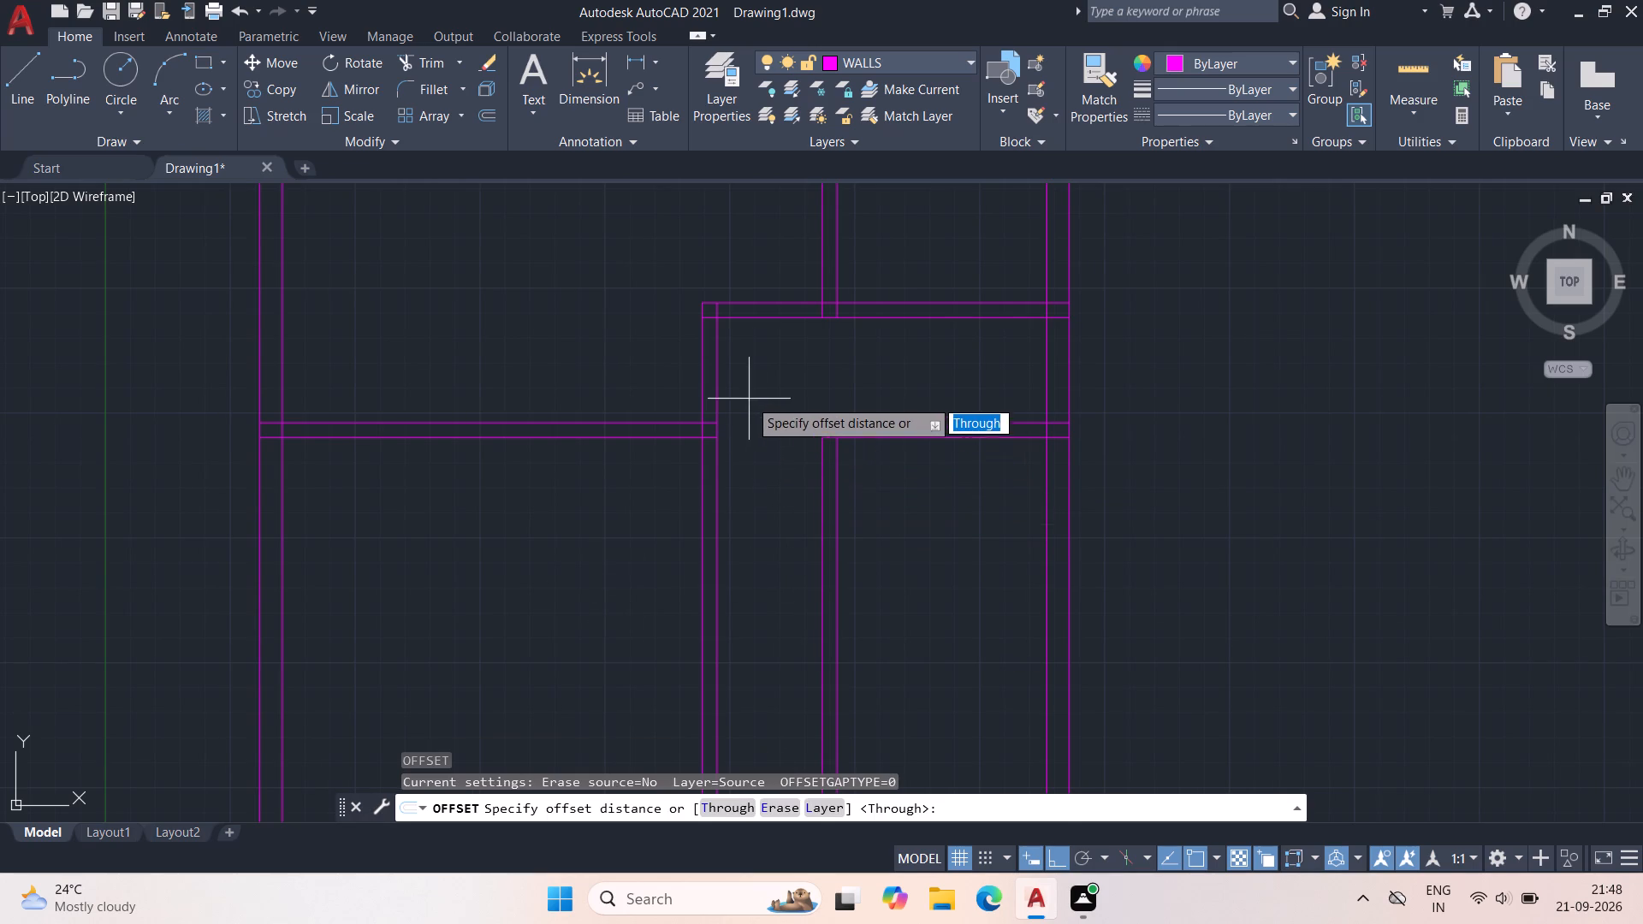
pyautogui.click(721, 319)
pyautogui.click(818, 315)
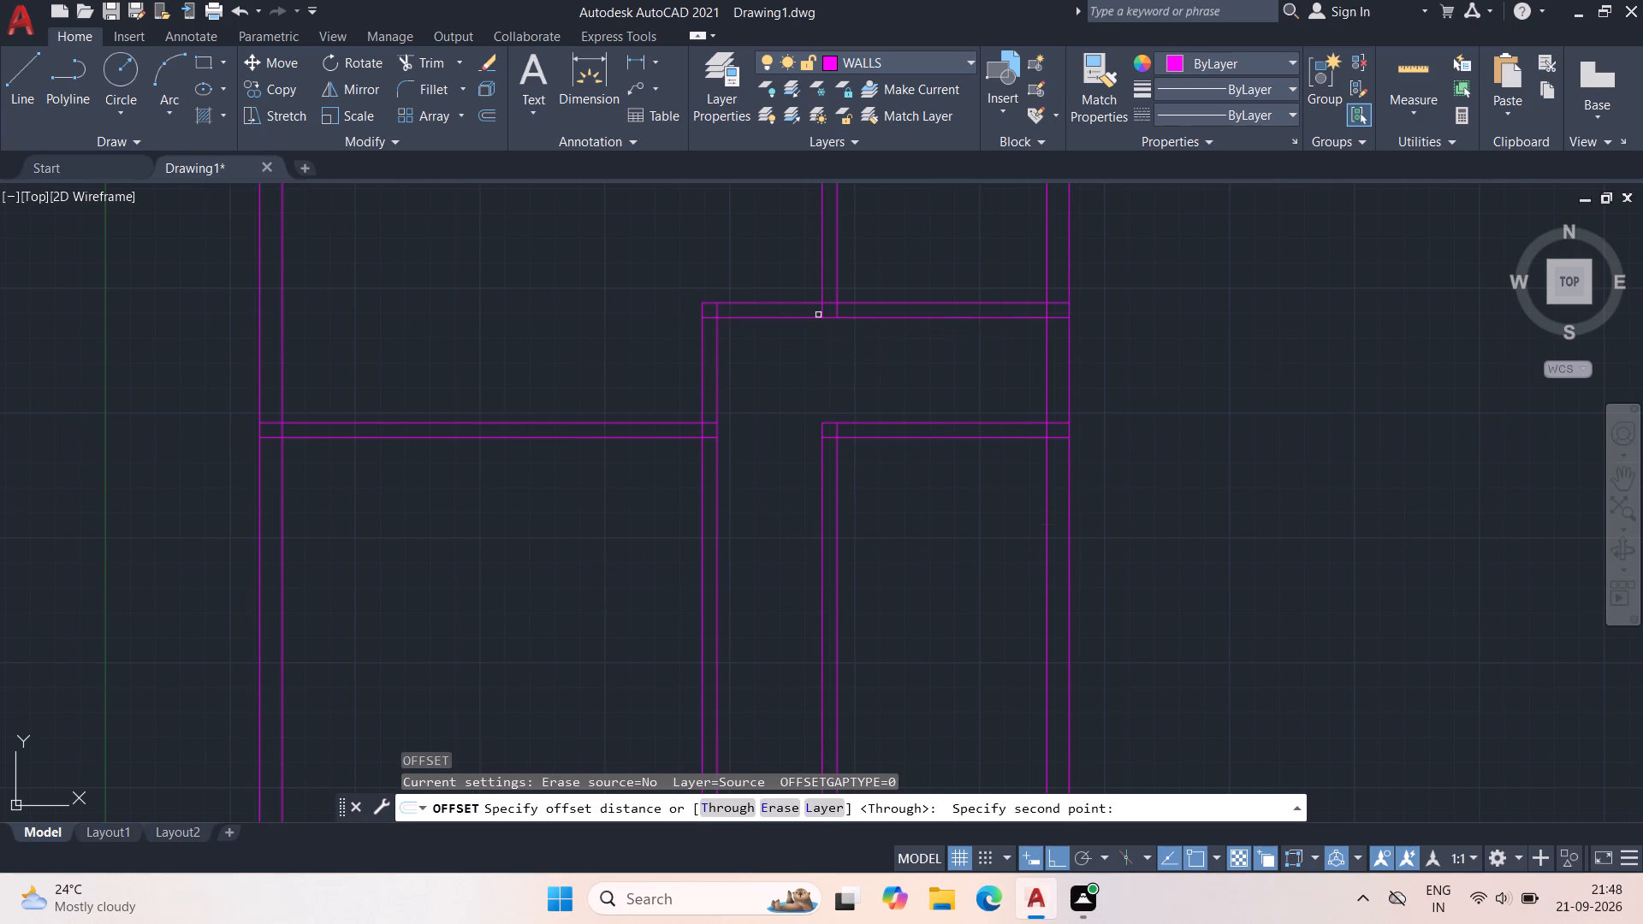
pyautogui.click(793, 318)
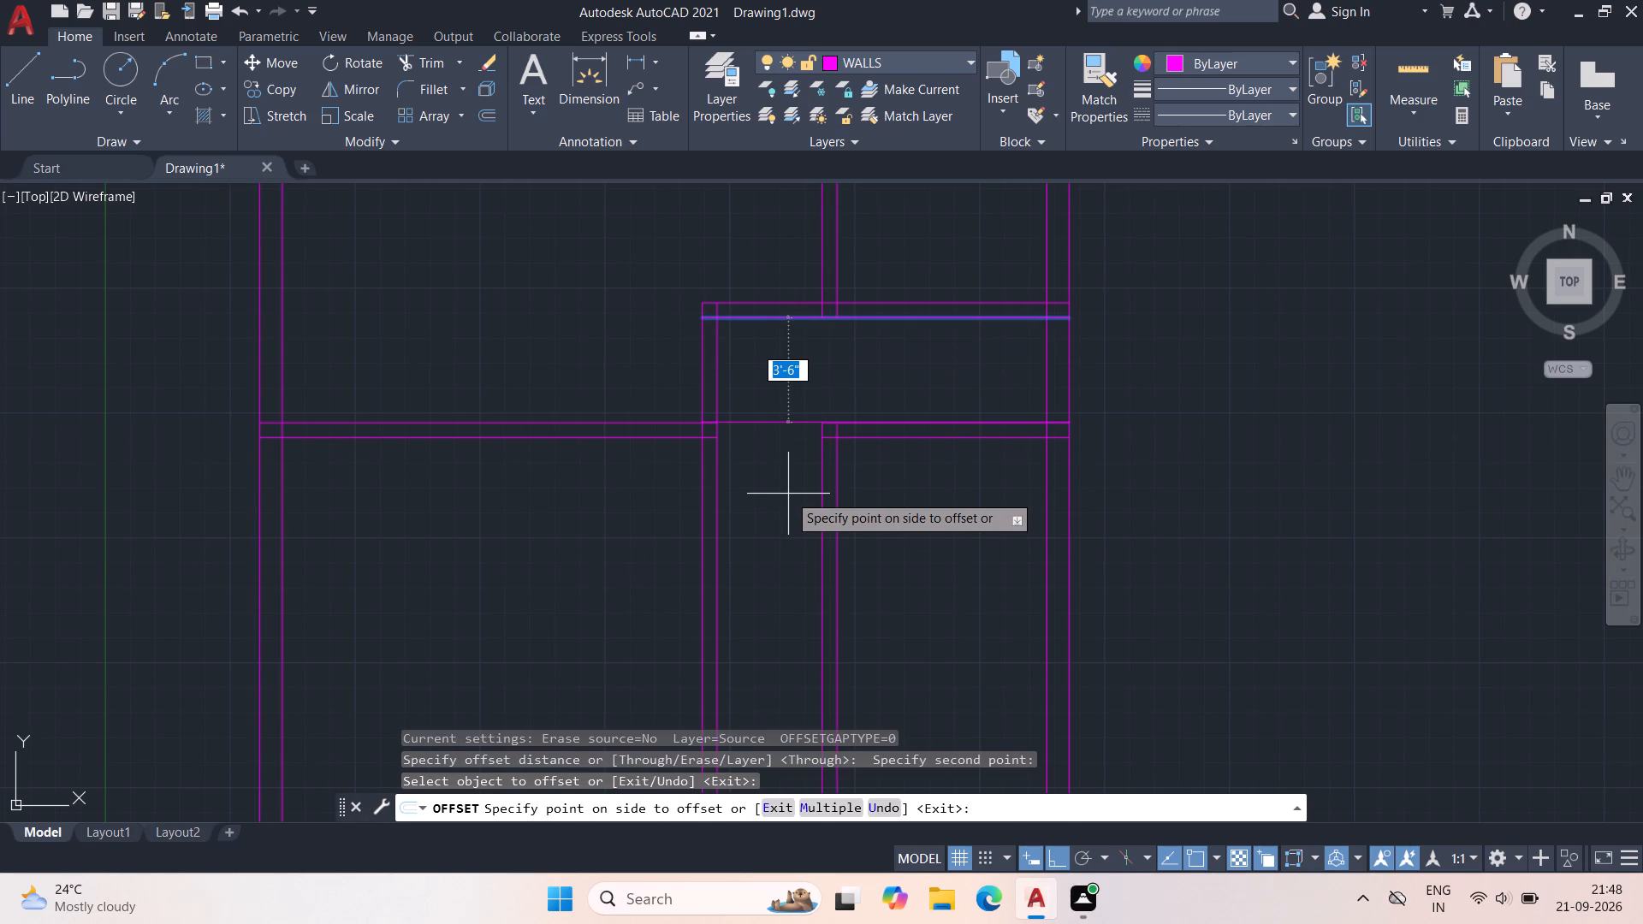
pyautogui.write('11]')
pyautogui.press('BackSpace')
pyautogui.press("'")
pyautogui.write('7"')
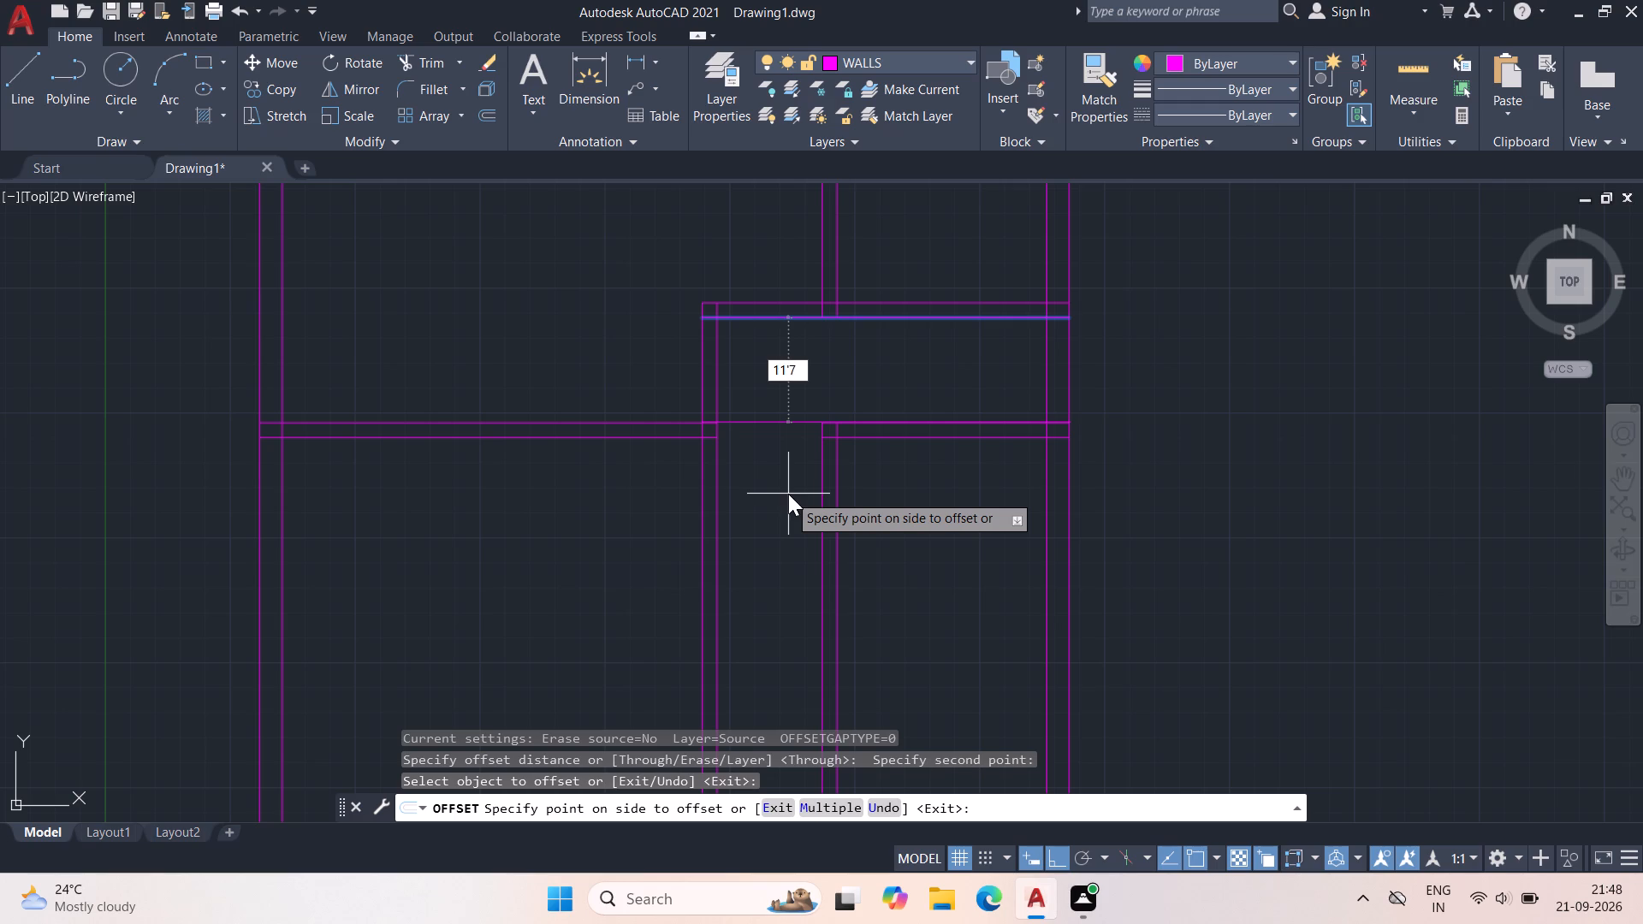
pyautogui.press('Return')
pyautogui.moveTo(788, 494); pyautogui.dragTo(818, 318, button='middle')
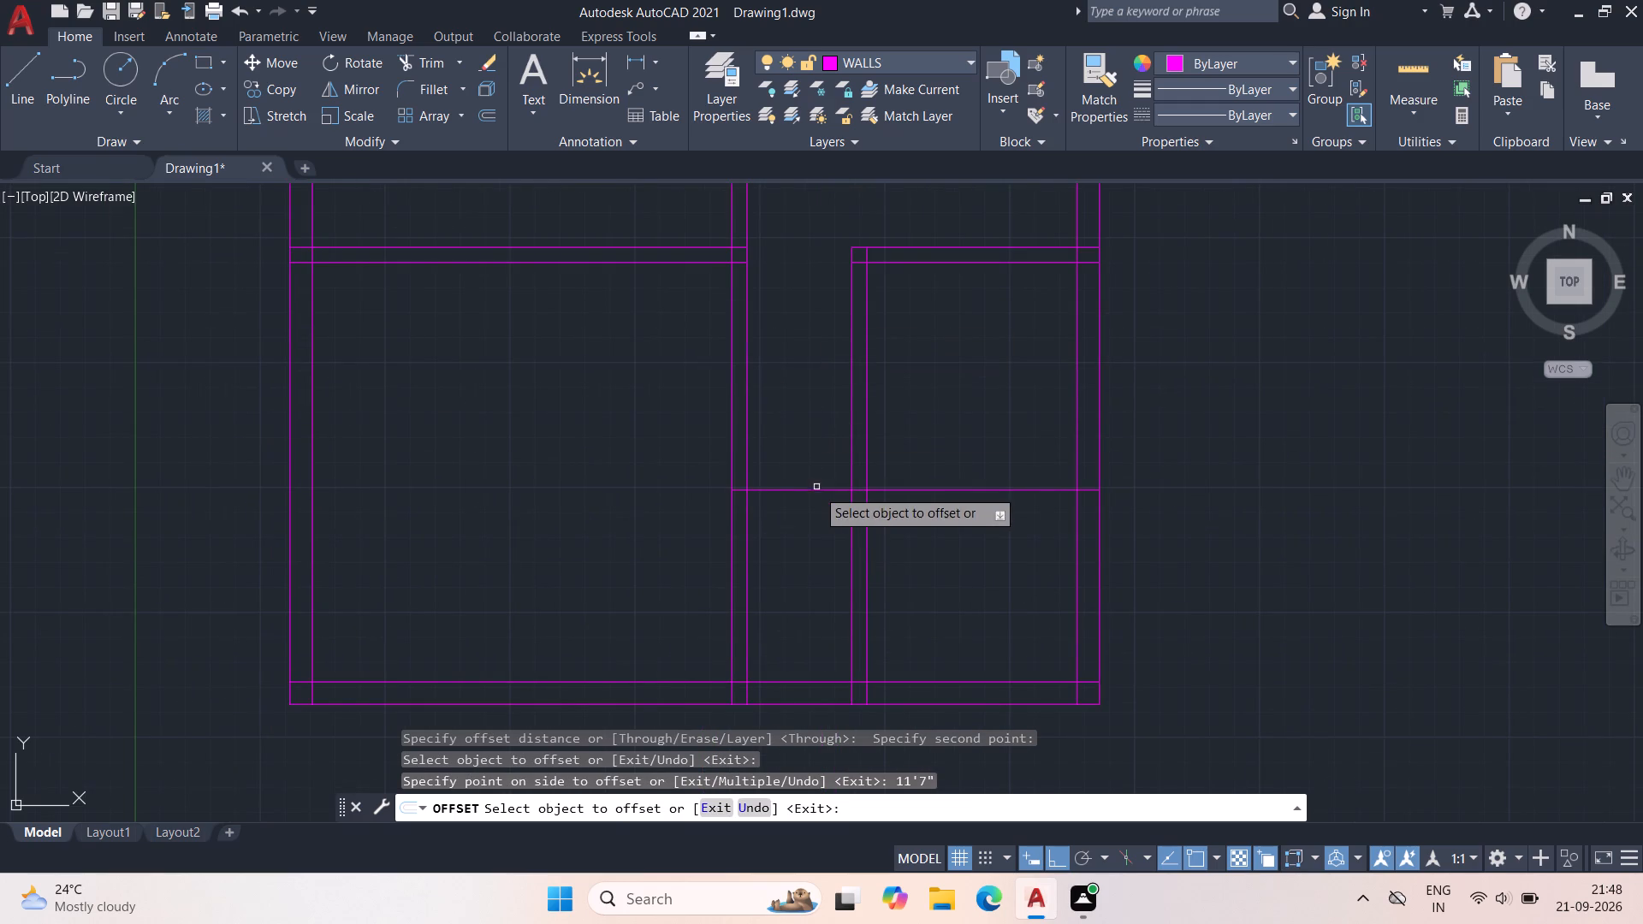
pyautogui.click(813, 490)
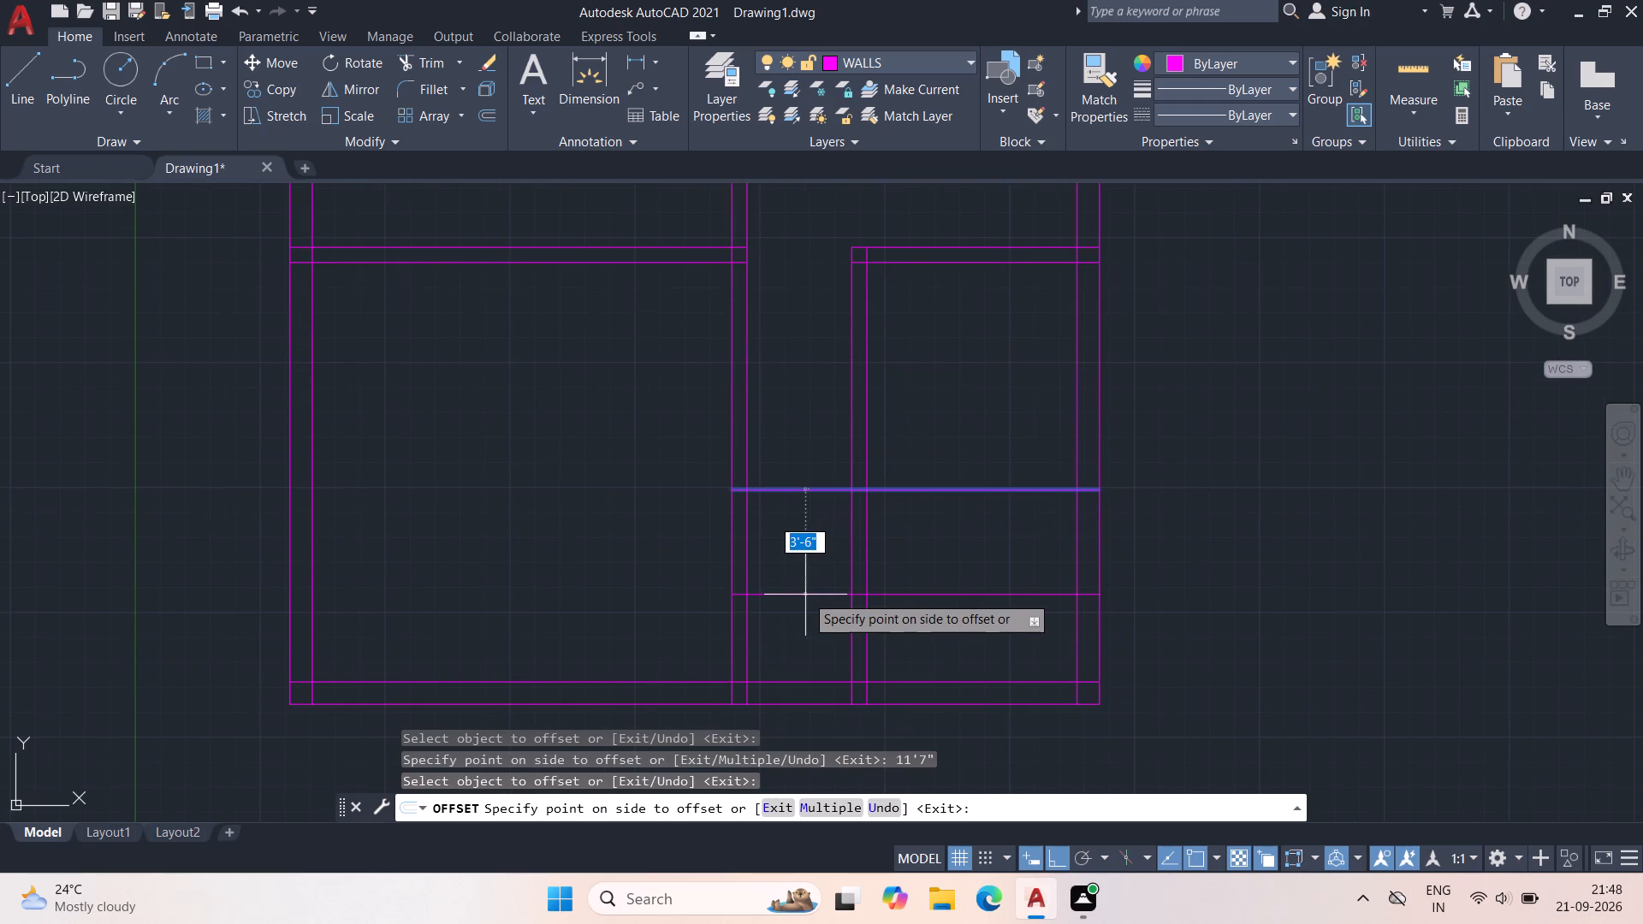
pyautogui.write('6"')
pyautogui.press('Return')
pyautogui.press('Escape')
# Trim both lines of the right-bay vertical partition between the newest horizontal partition and the bottom outer wall.
pyautogui.press('t')
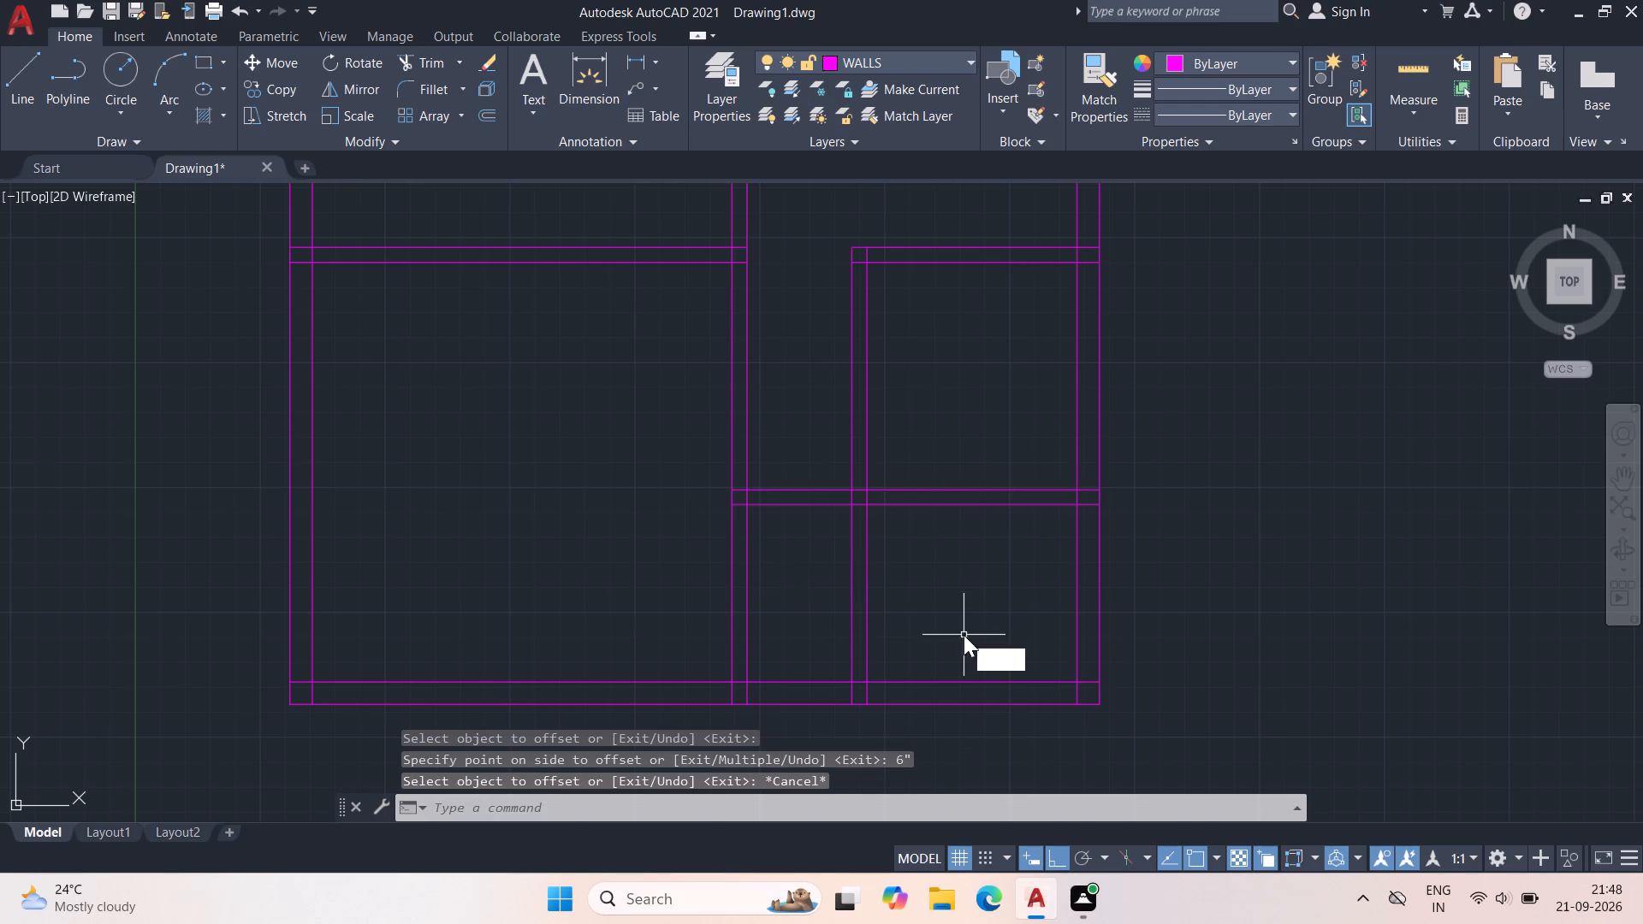
pyautogui.press('r')
pyautogui.press('space')
pyautogui.click(971, 609)
pyautogui.click(781, 610)
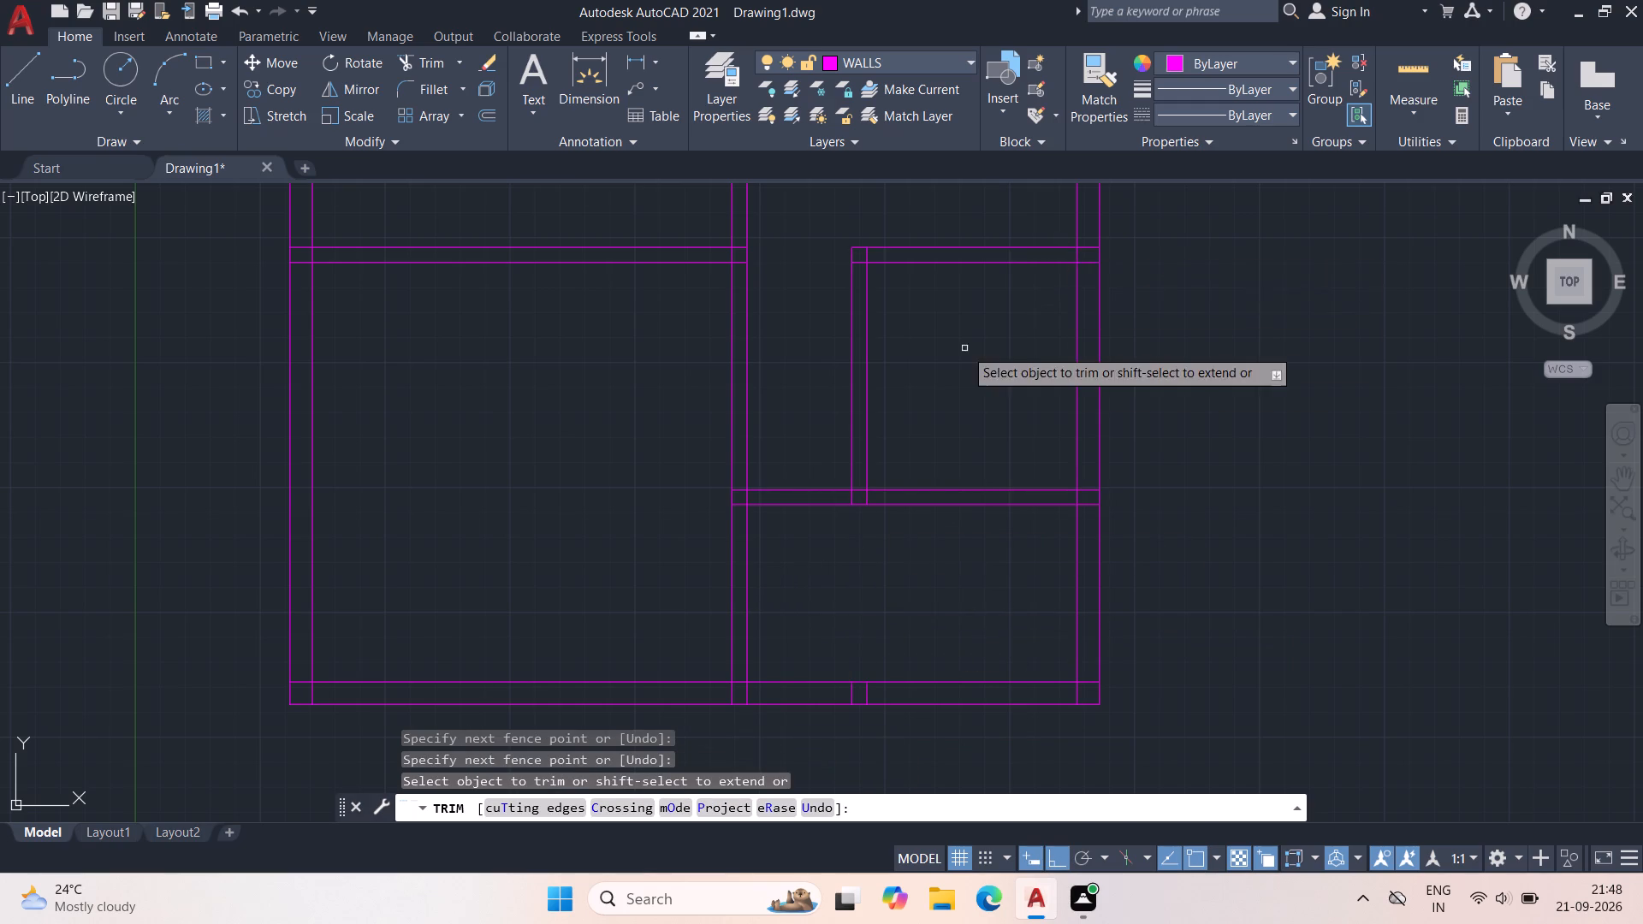
# Trim away the vertical partition and the horizontal partition meeting it inside the 11'7" deep right-bay room.
pyautogui.moveTo(958, 360); pyautogui.dragTo(938, 565, button='middle')
pyautogui.click(938, 565)
pyautogui.click(773, 412)
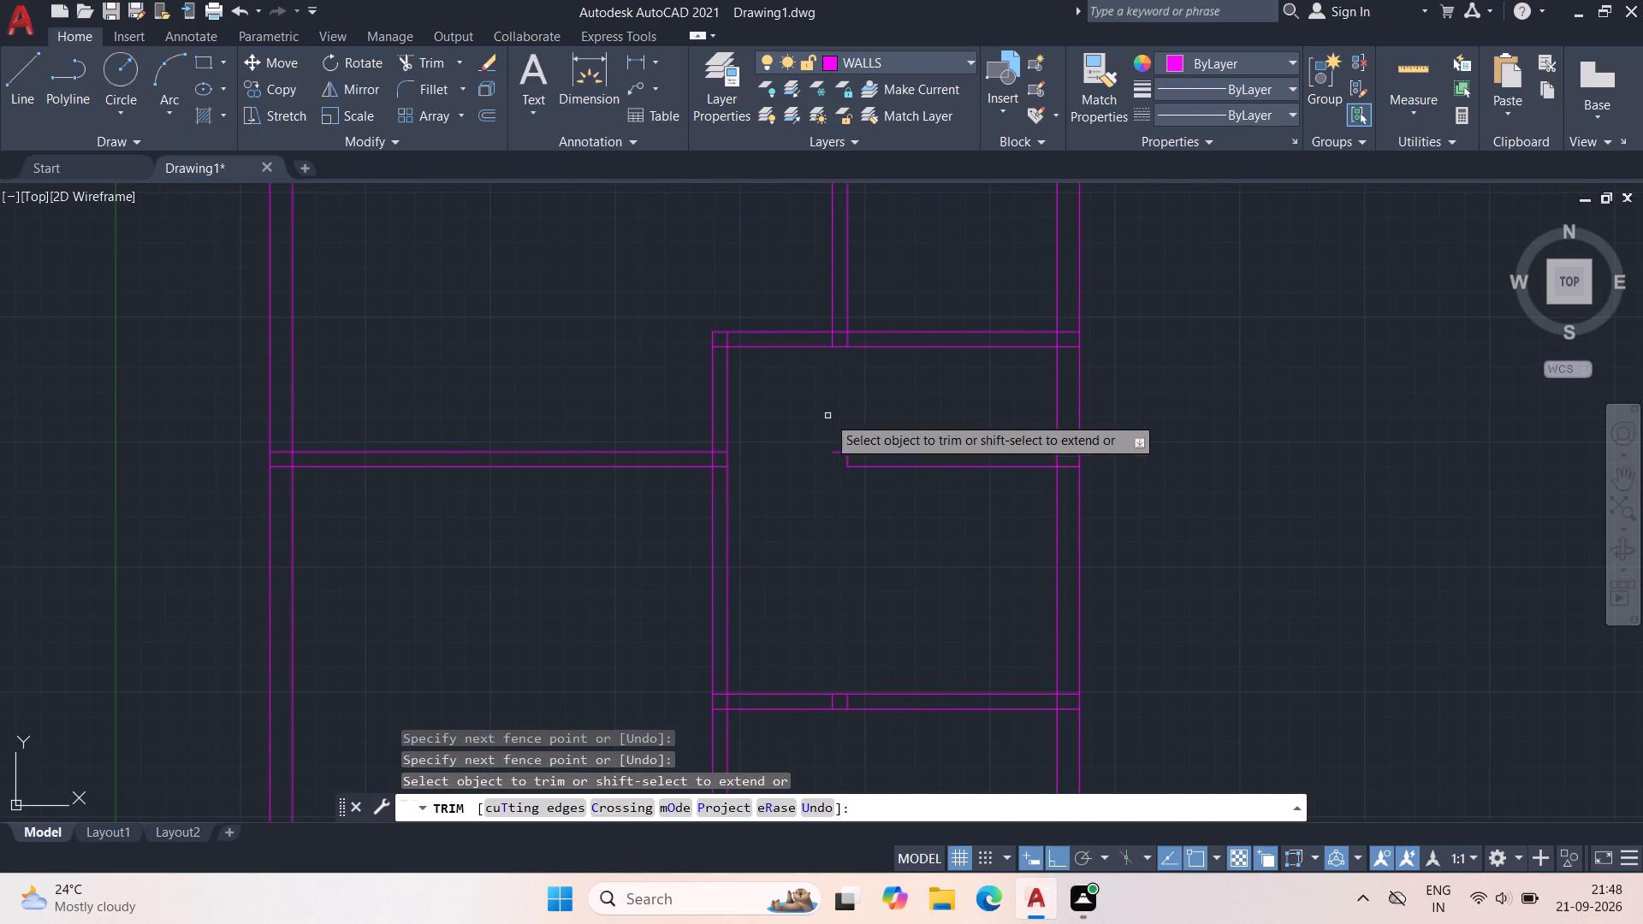
pyautogui.click(913, 420)
pyautogui.click(925, 555)
pyautogui.moveTo(925, 548); pyautogui.dragTo(1050, 341, button='middle')
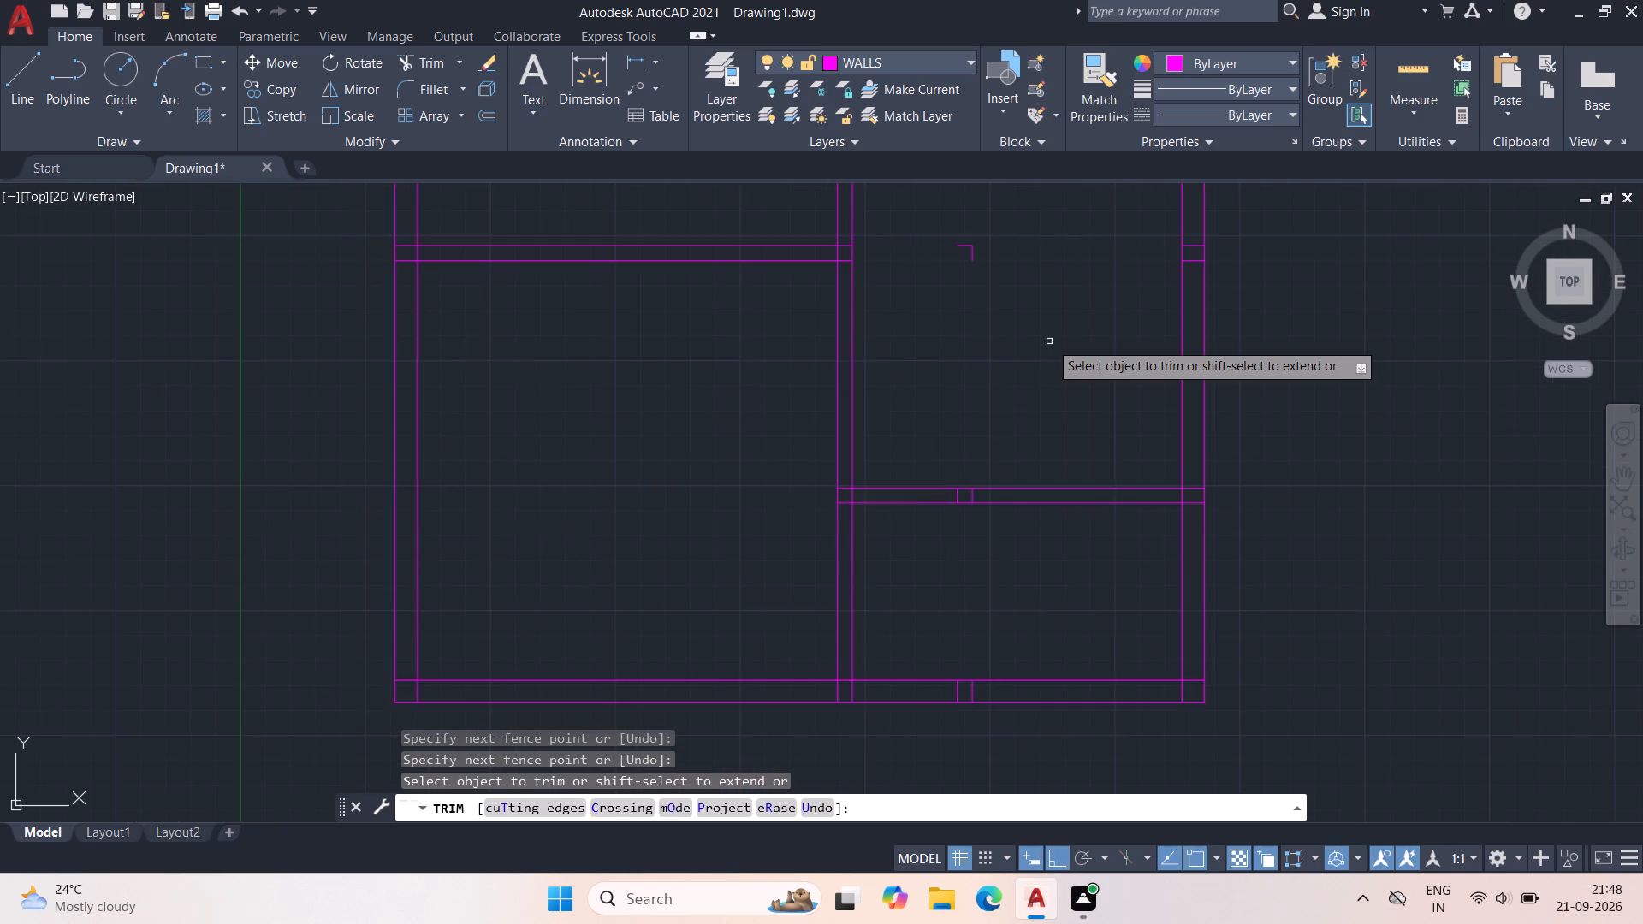
pyautogui.scroll(-1, 1049, 341)
pyautogui.moveTo(1023, 315); pyautogui.dragTo(1040, 568, button='middle')
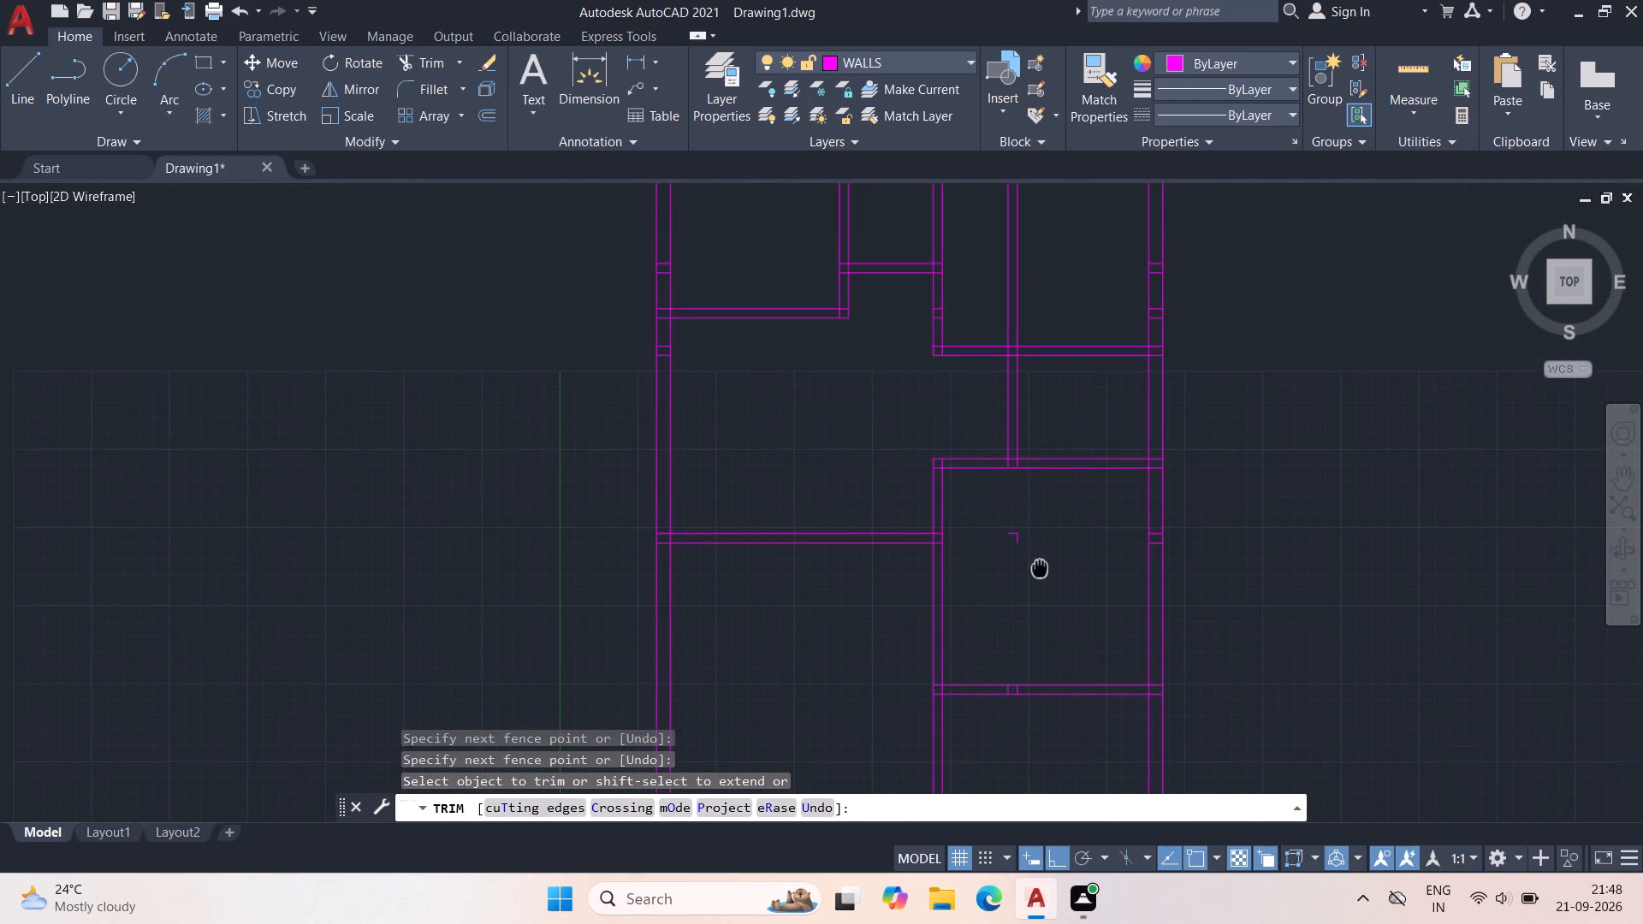
pyautogui.moveTo(1040, 568); pyautogui.dragTo(1047, 587, button='middle')
pyautogui.press('Escape')
pyautogui.moveTo(1115, 286); pyautogui.dragTo(1115, 315, button='middle')
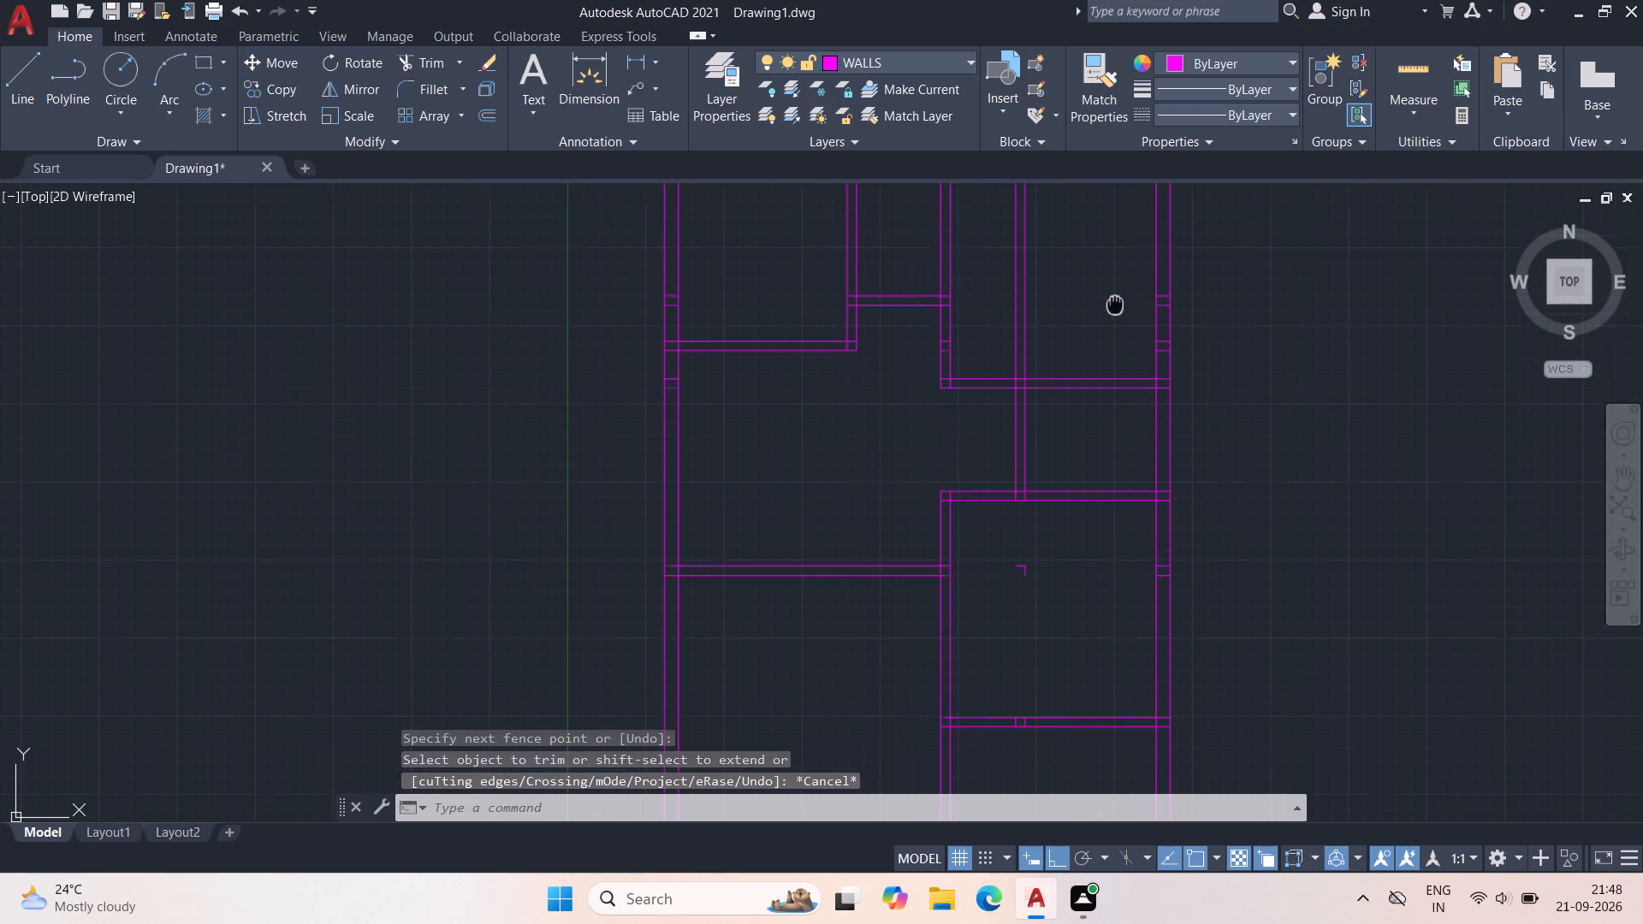
# Trim both lines of the vertical partition inside the upper right-bay room, between the top outer wall and the horizontal partition.
pyautogui.moveTo(1115, 315); pyautogui.dragTo(1120, 349, button='middle')
pyautogui.press('t')
pyautogui.press('r')
pyautogui.press('space')
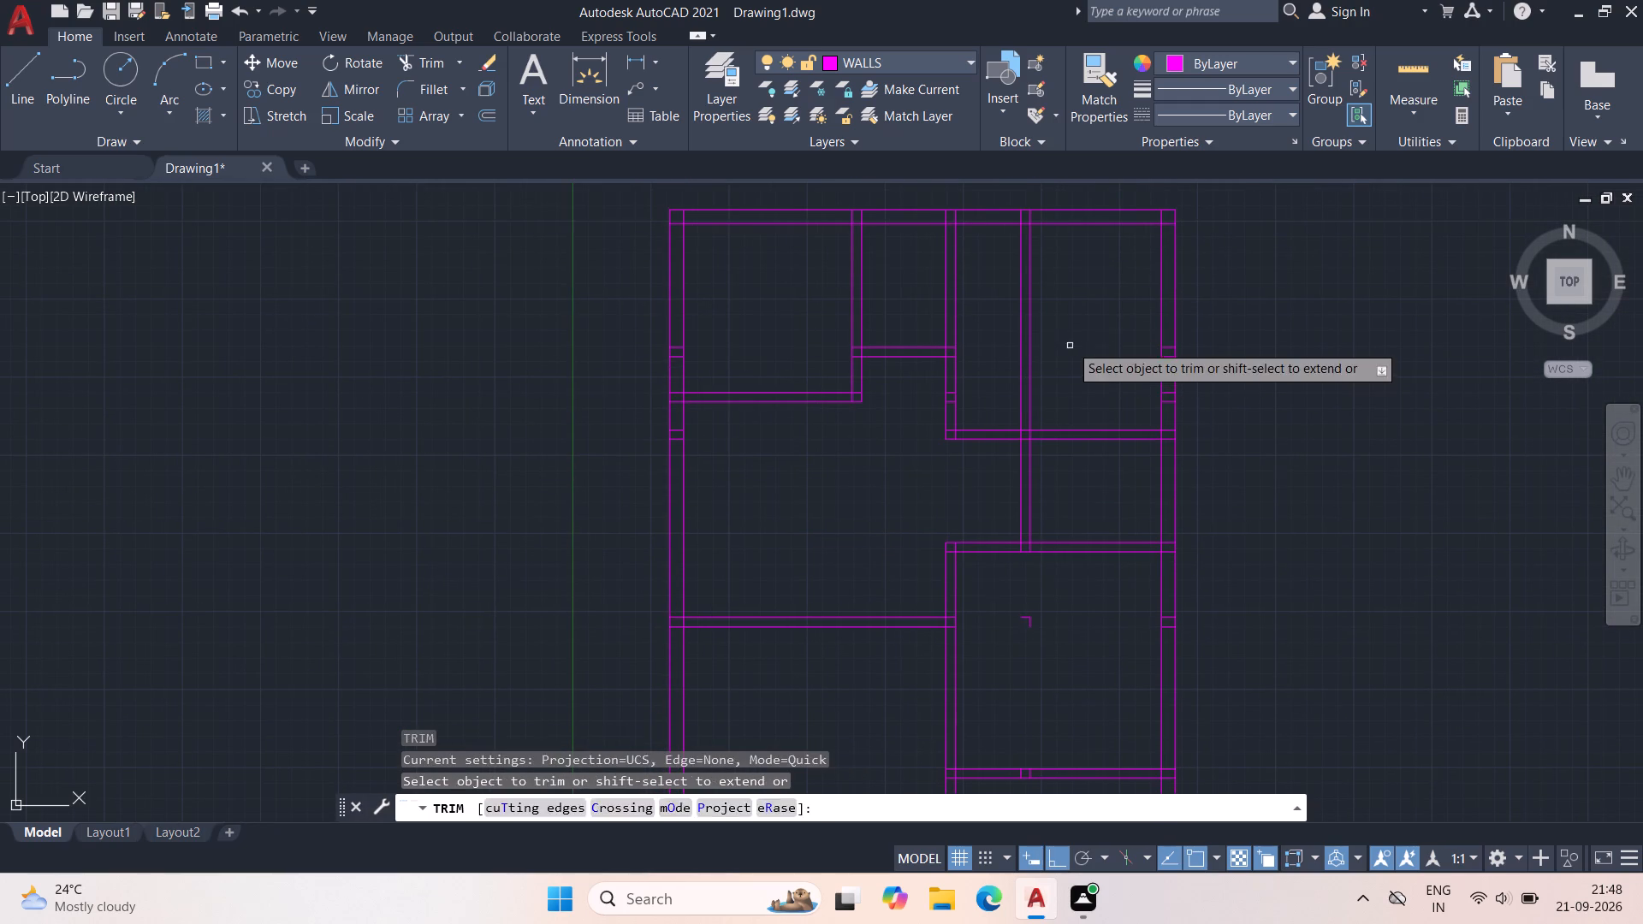
pyautogui.click(1070, 344)
pyautogui.click(999, 390)
pyautogui.press('Escape')
# Measure the interior width and depth of the bottom right-bay room with Quick measure.
pyautogui.moveTo(1004, 390); pyautogui.dragTo(1052, 287, button='middle')
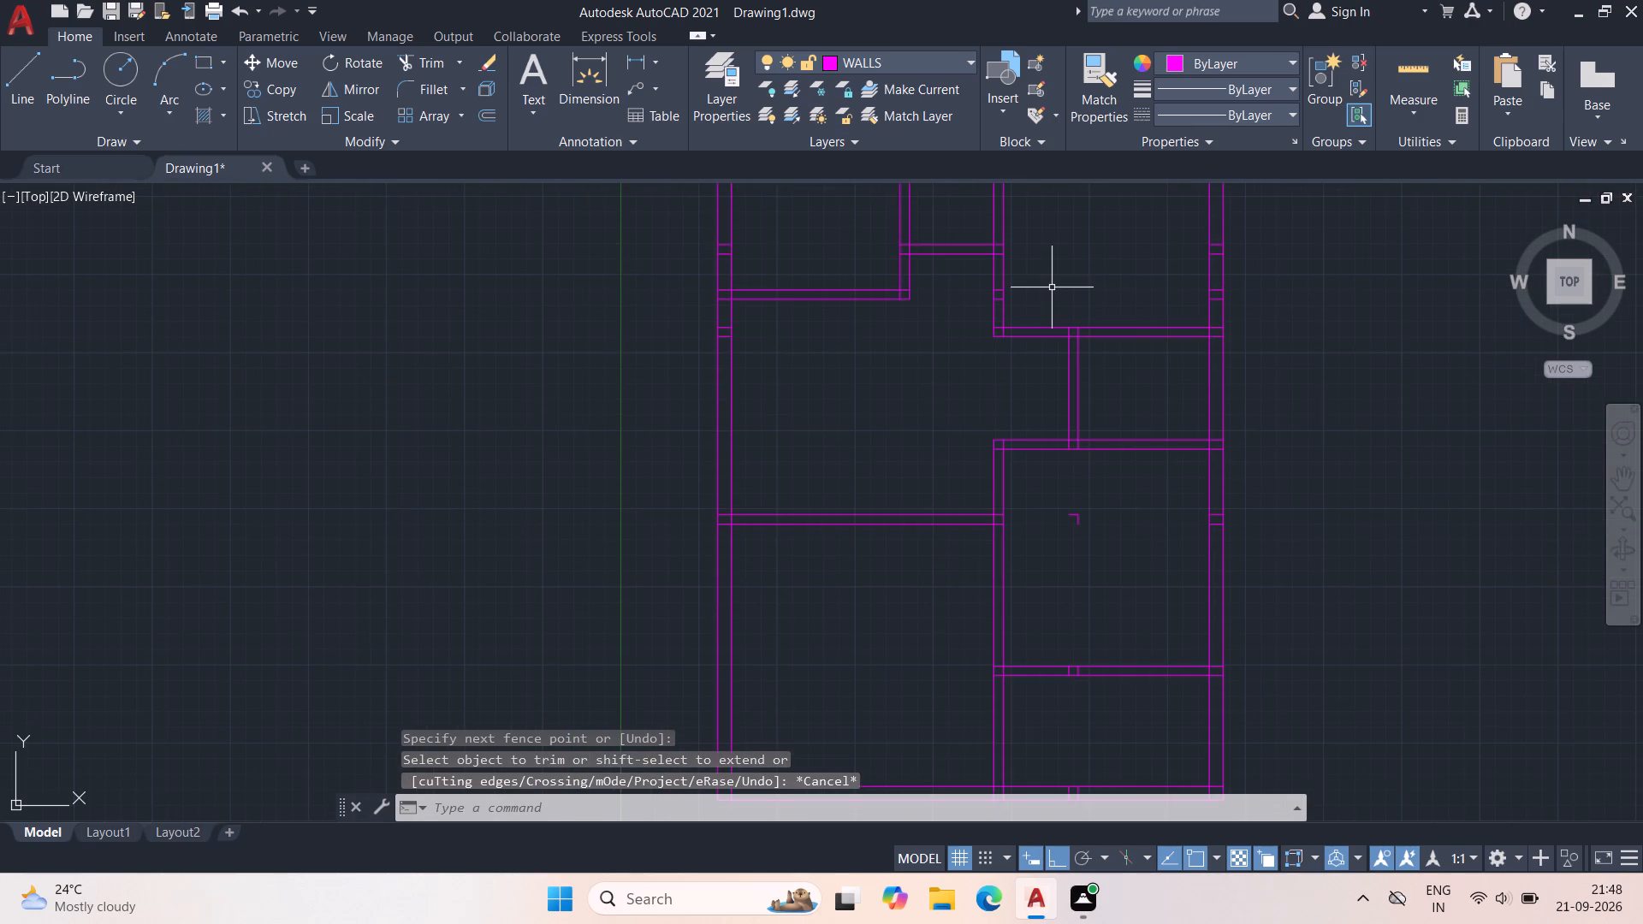
pyautogui.moveTo(1053, 287); pyautogui.dragTo(1062, 251, button='middle')
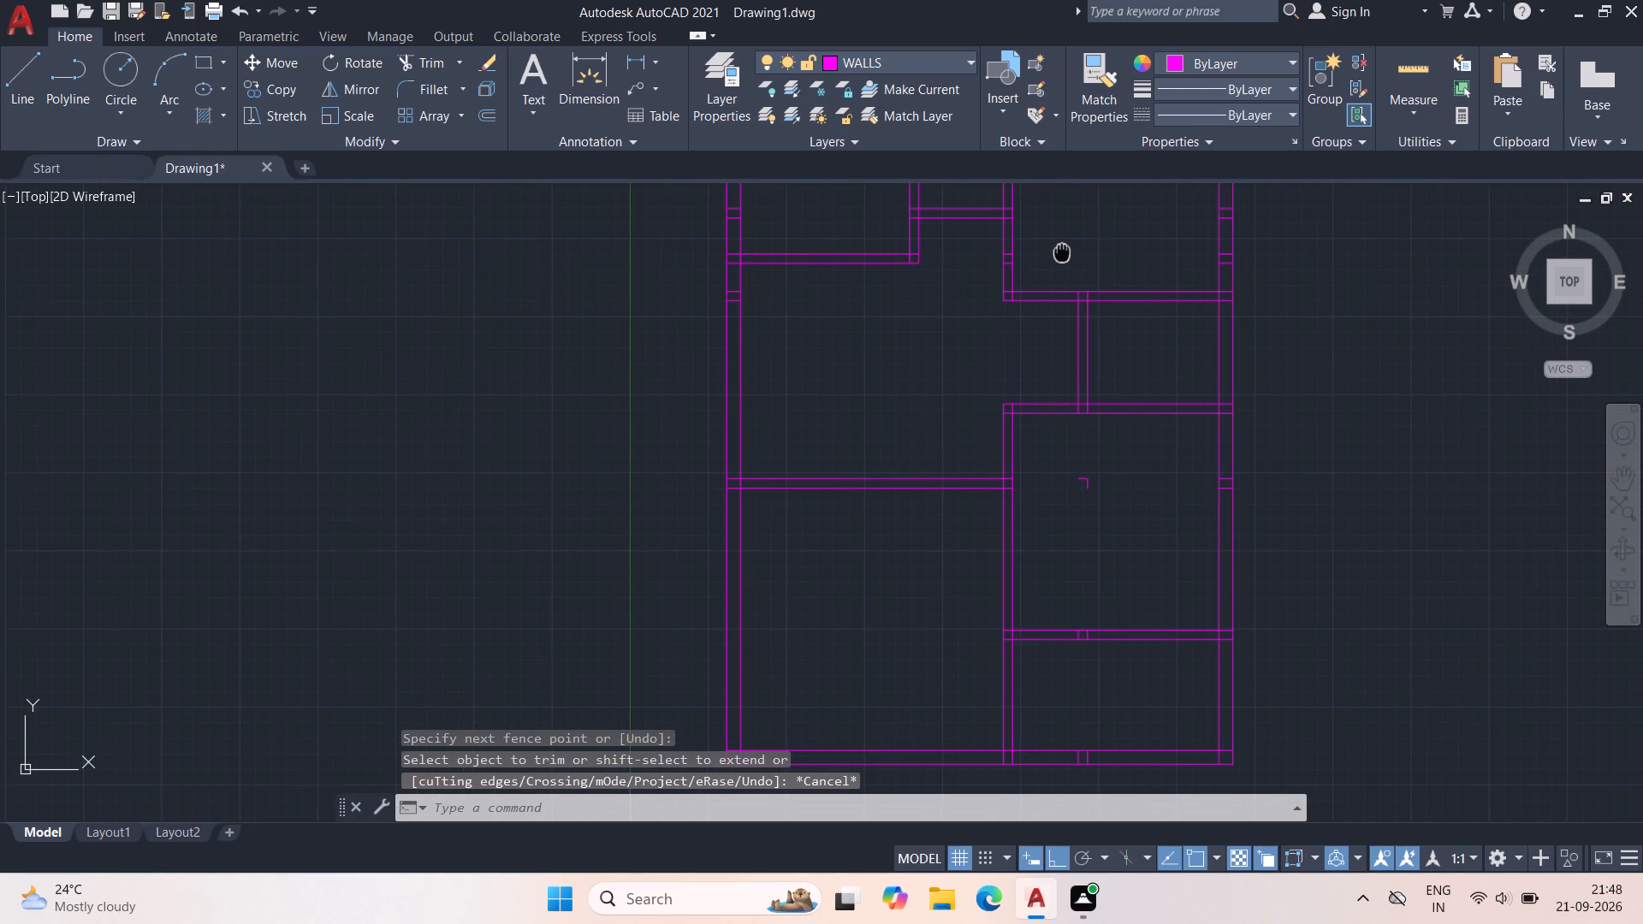
pyautogui.moveTo(1062, 251); pyautogui.dragTo(1059, 253, button='middle')
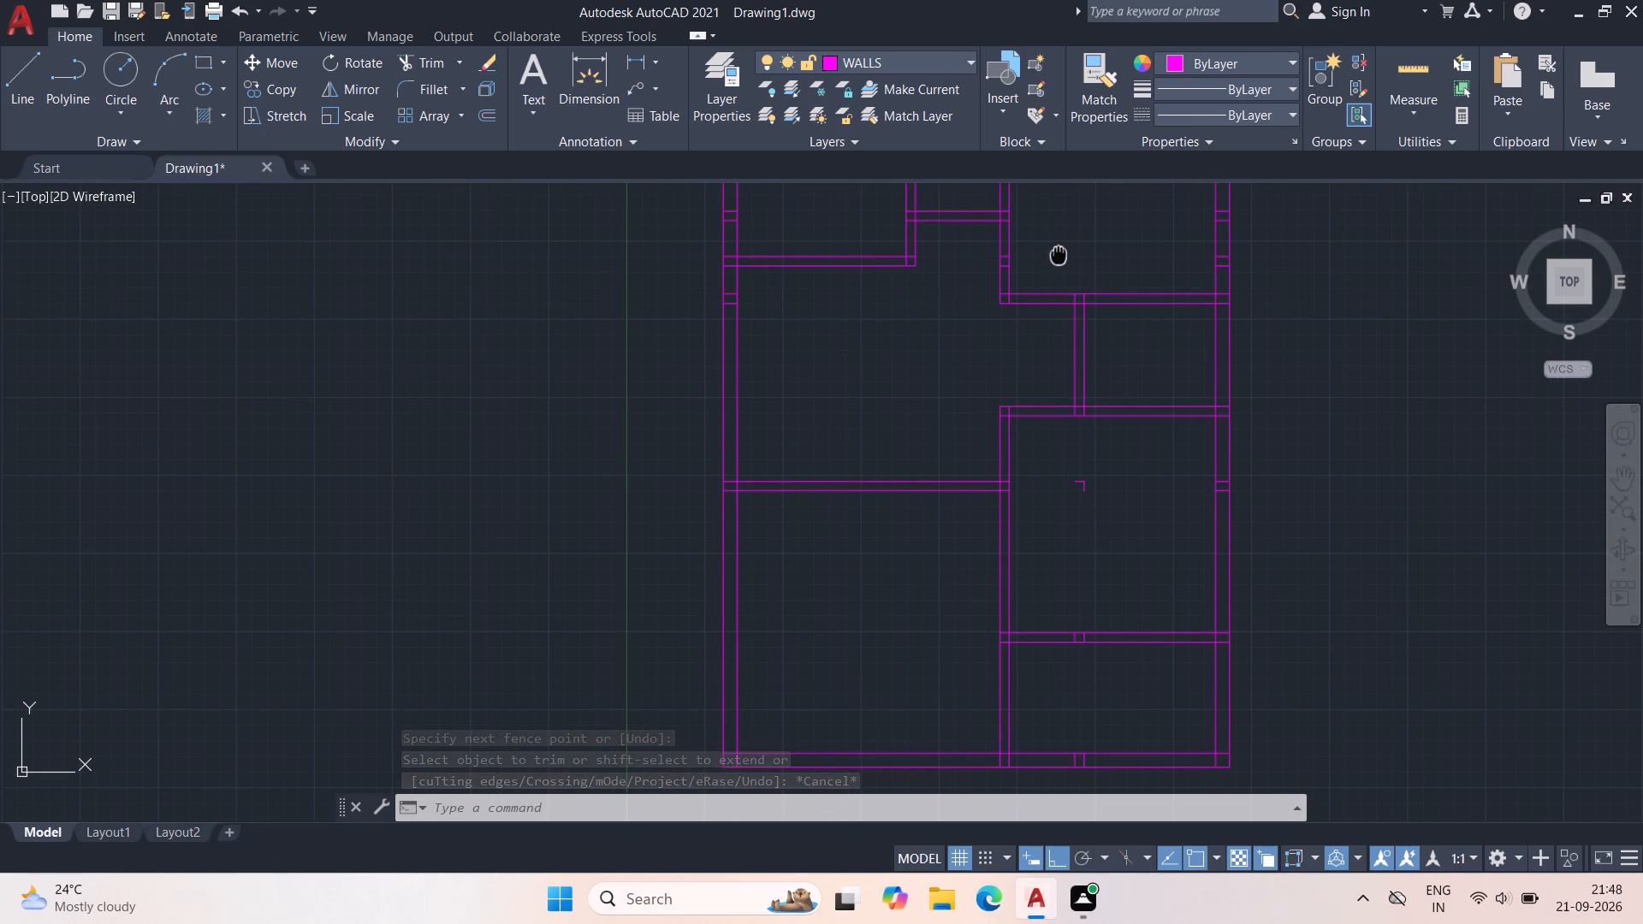
pyautogui.moveTo(1059, 253); pyautogui.dragTo(1166, 185, button='middle')
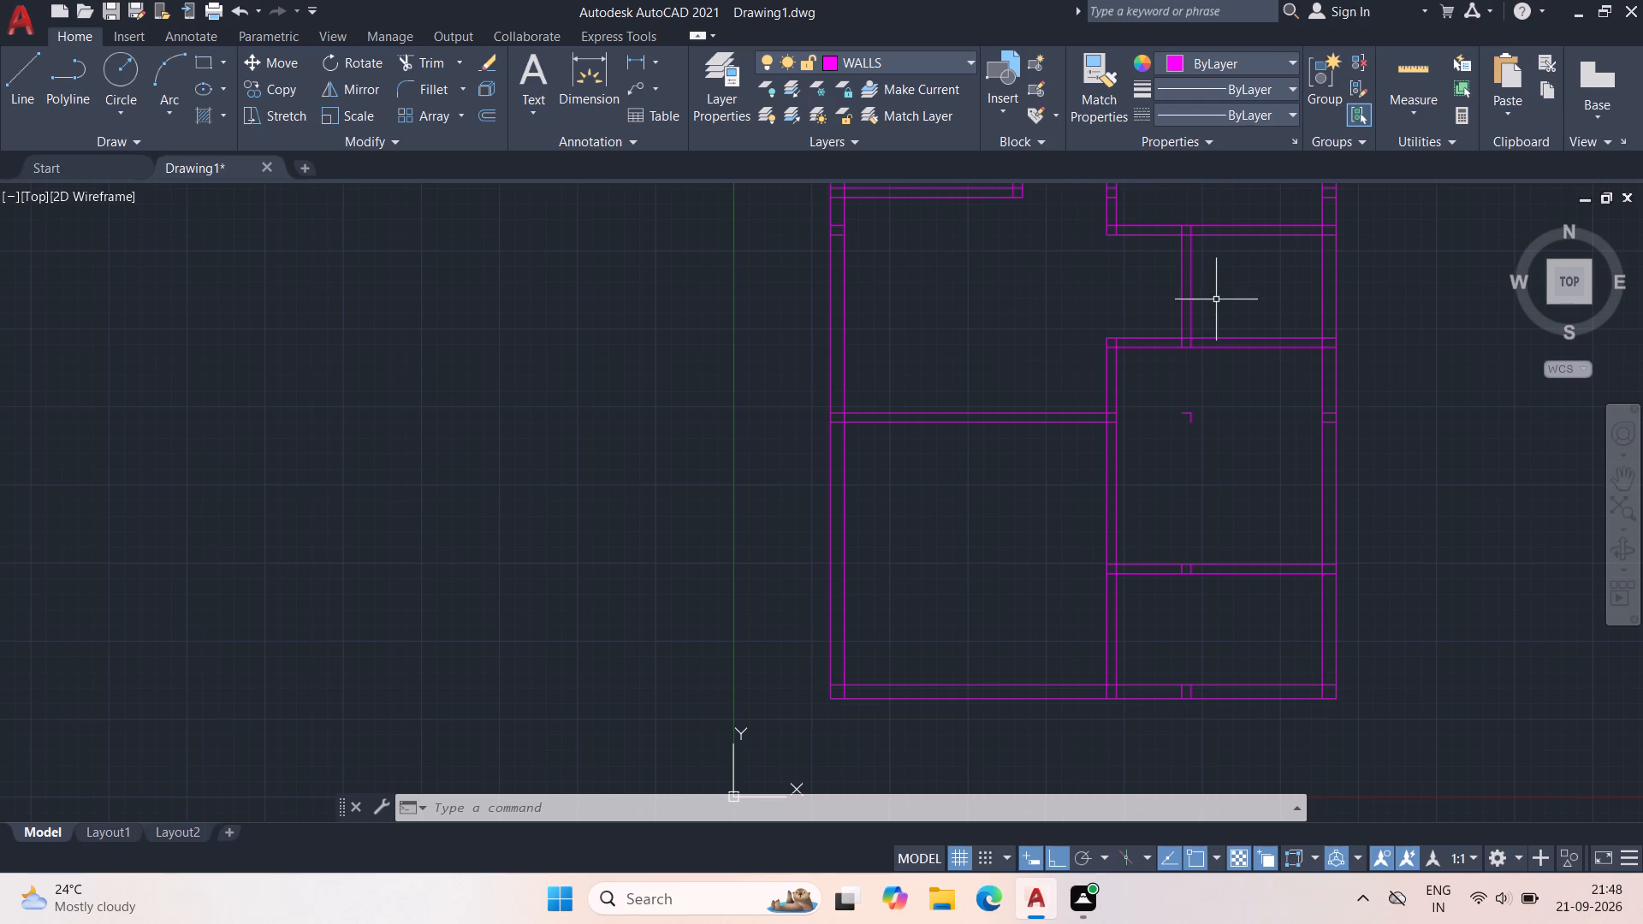
pyautogui.scroll(1, 1220, 636)
pyautogui.moveTo(1231, 616); pyautogui.dragTo(1021, 487, button='middle')
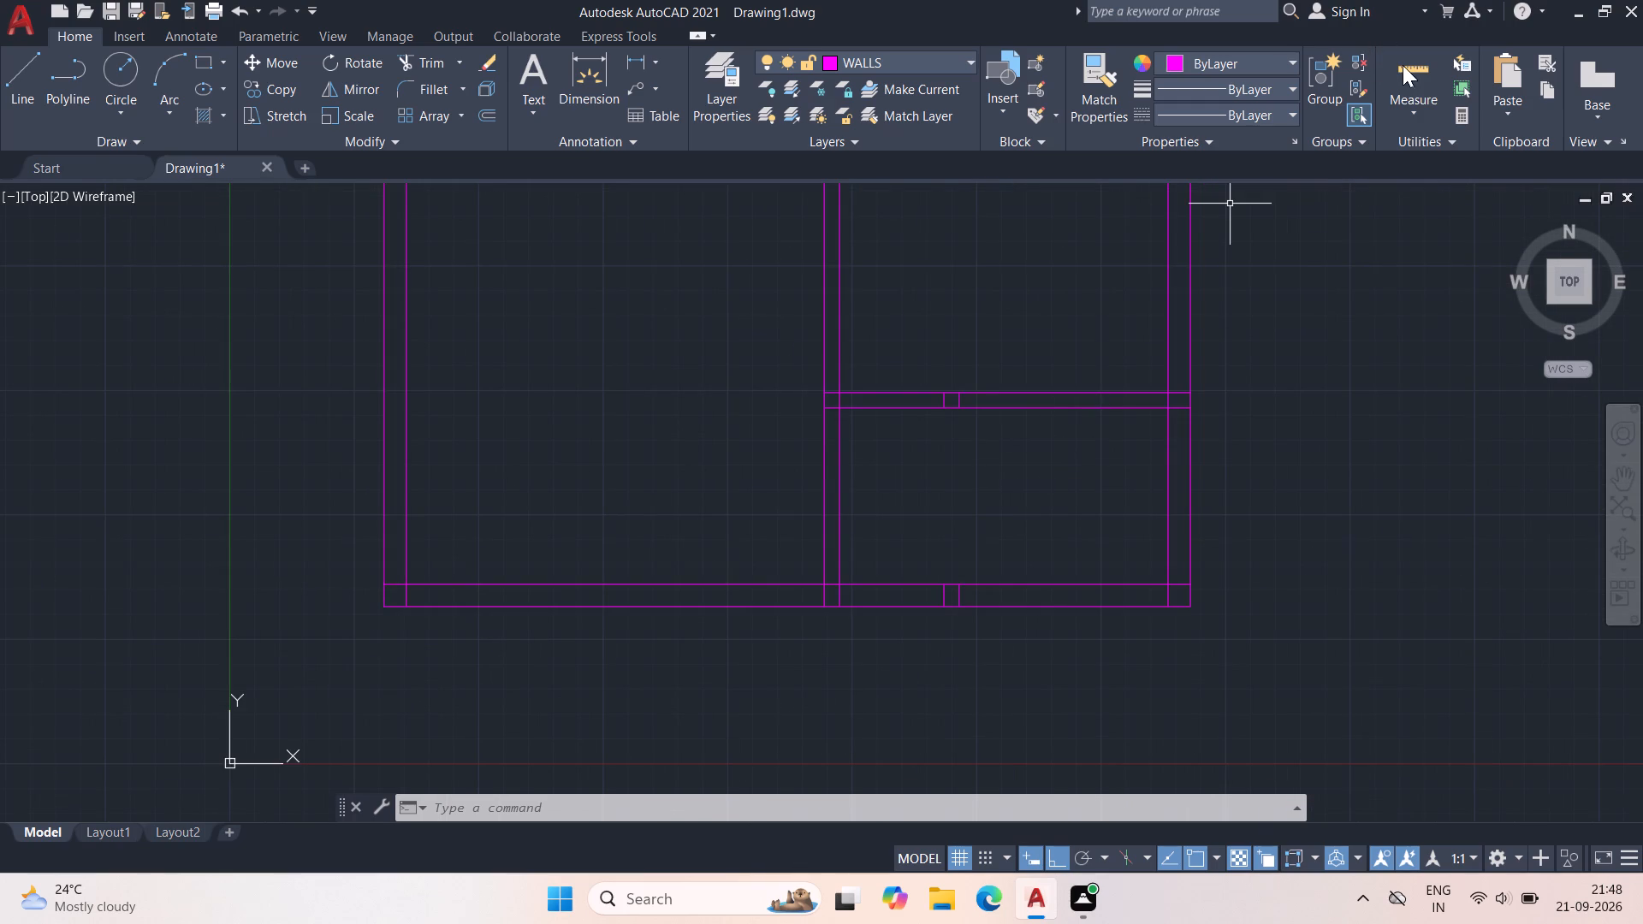
pyautogui.click(1404, 64)
pyautogui.scroll(2, 1079, 499)
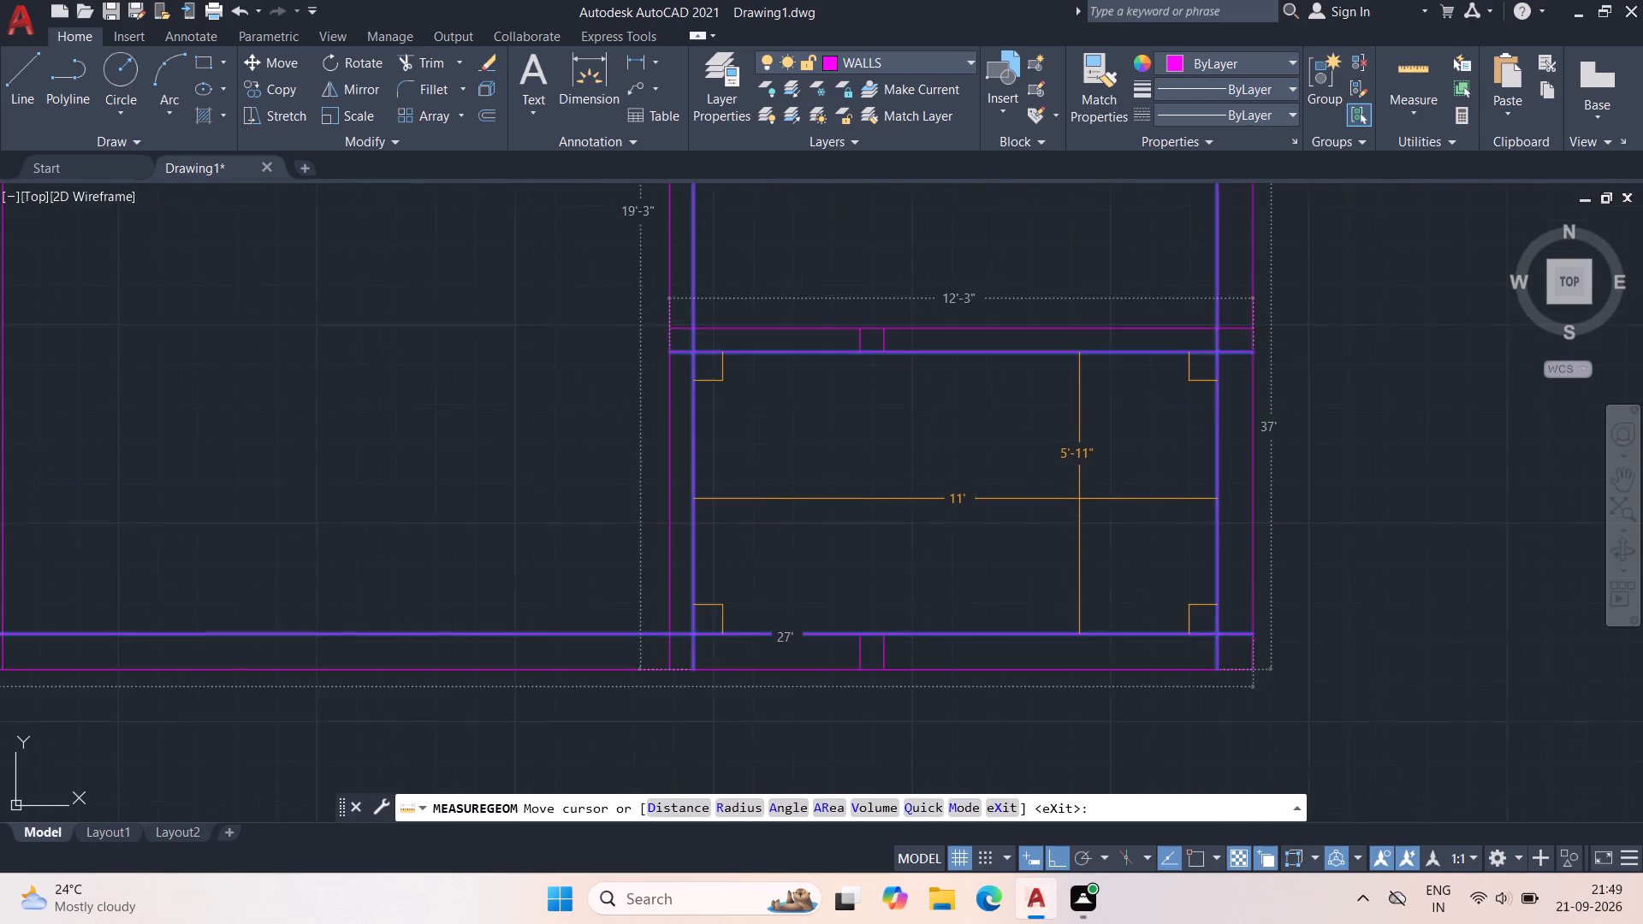
pyautogui.scroll(-1, 1079, 499)
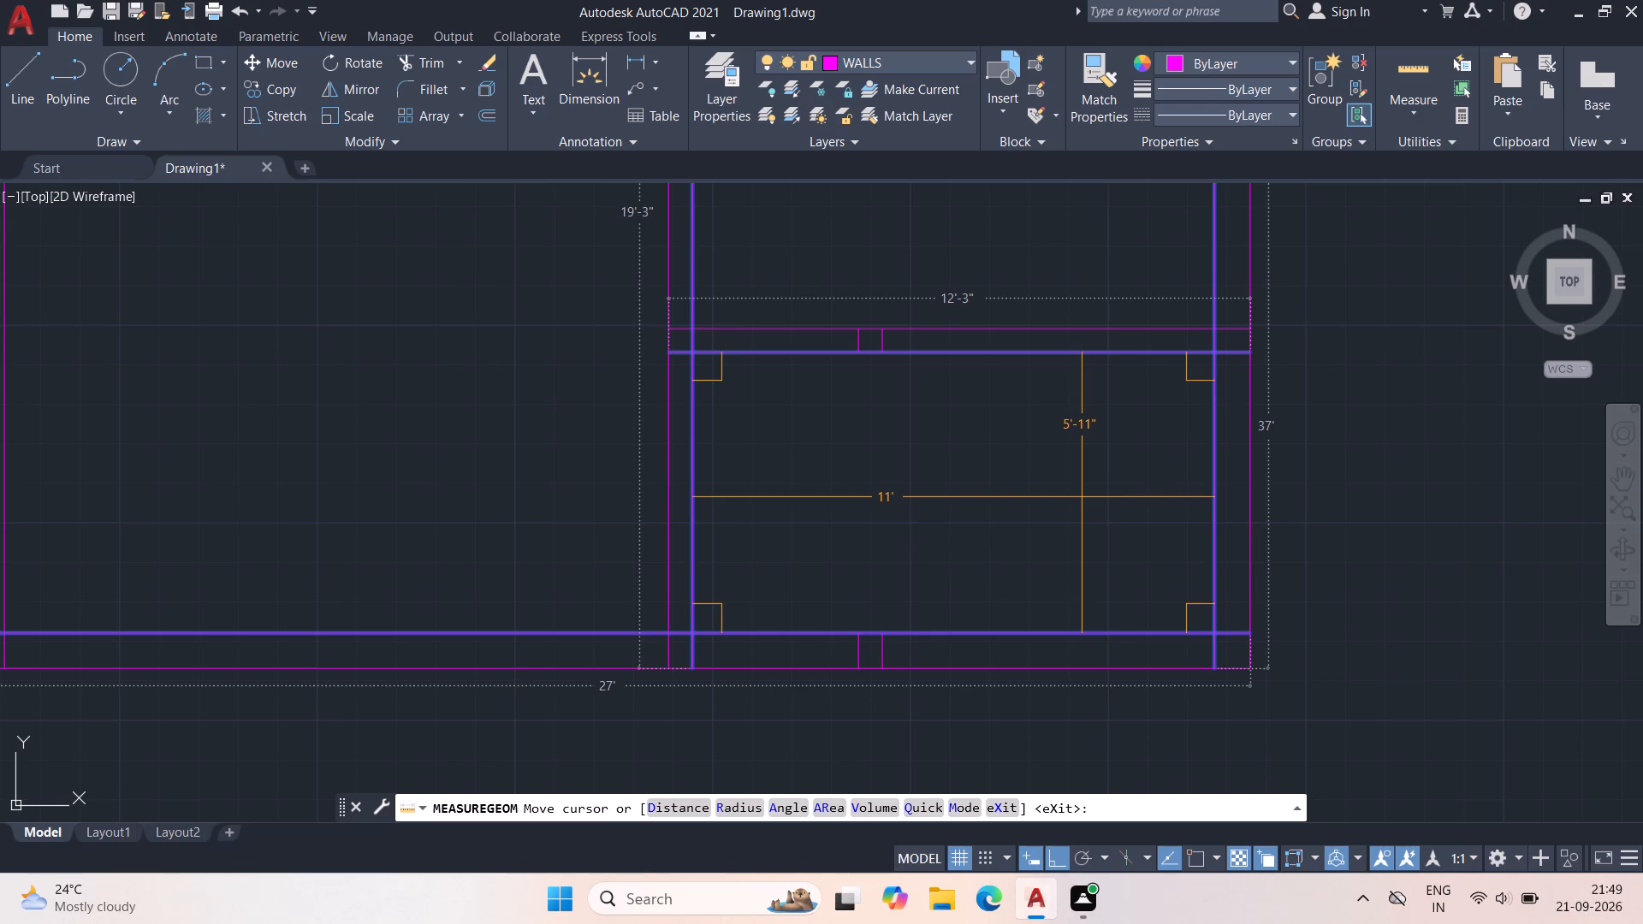
pyautogui.moveTo(1086, 496); pyautogui.dragTo(1103, 511, button='middle')
pyautogui.press('Escape')
pyautogui.scroll(-3, 1089, 515)
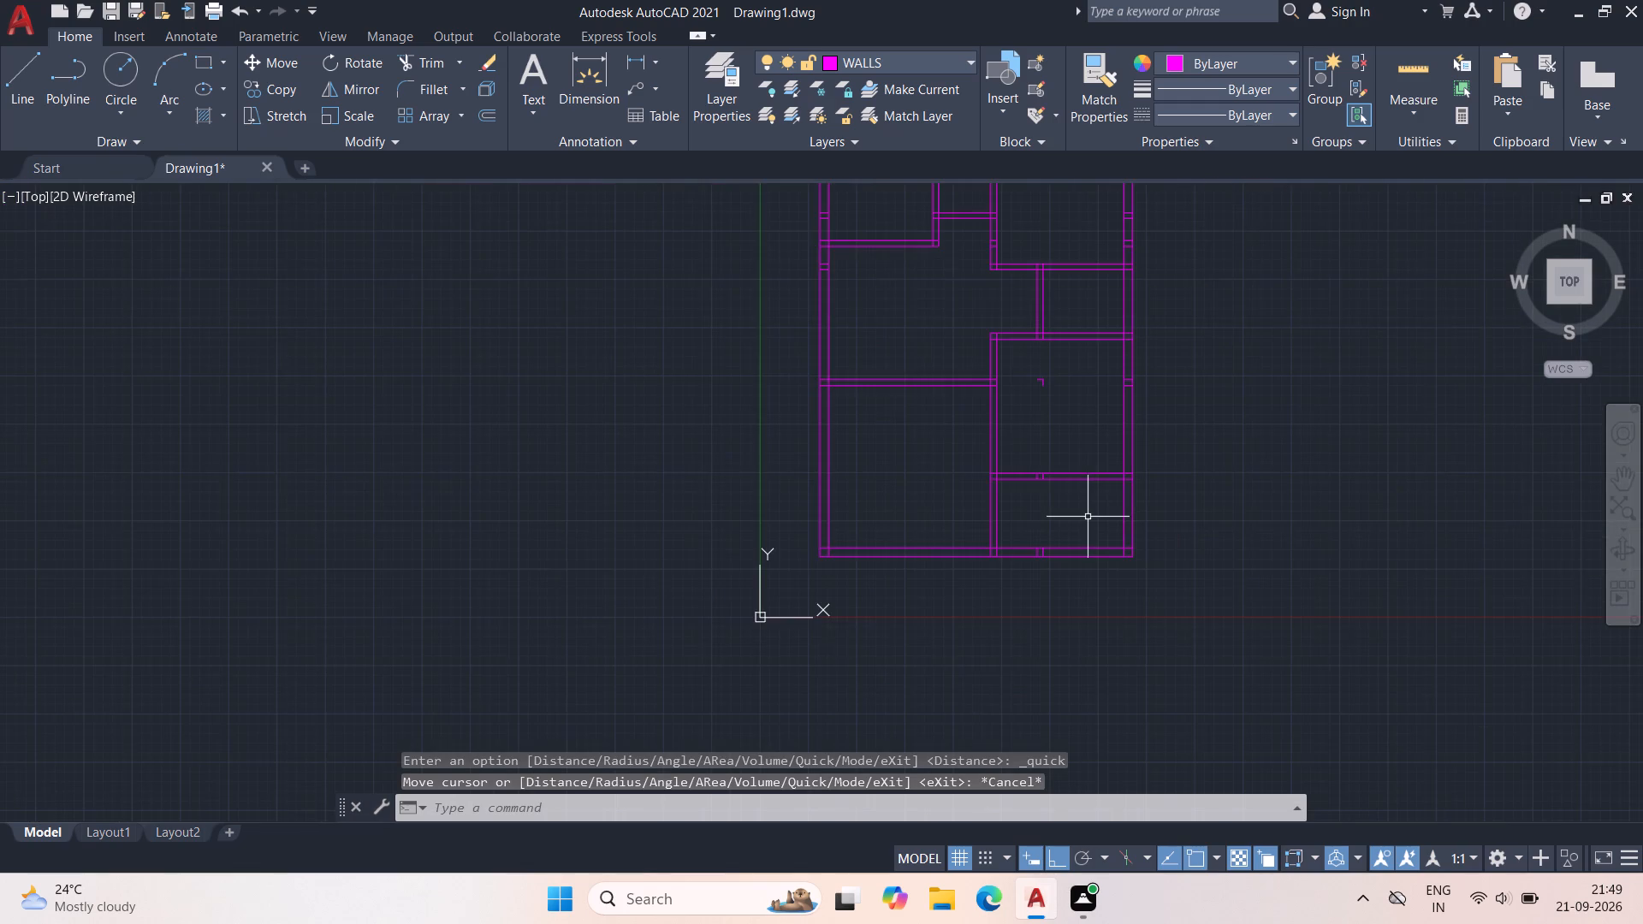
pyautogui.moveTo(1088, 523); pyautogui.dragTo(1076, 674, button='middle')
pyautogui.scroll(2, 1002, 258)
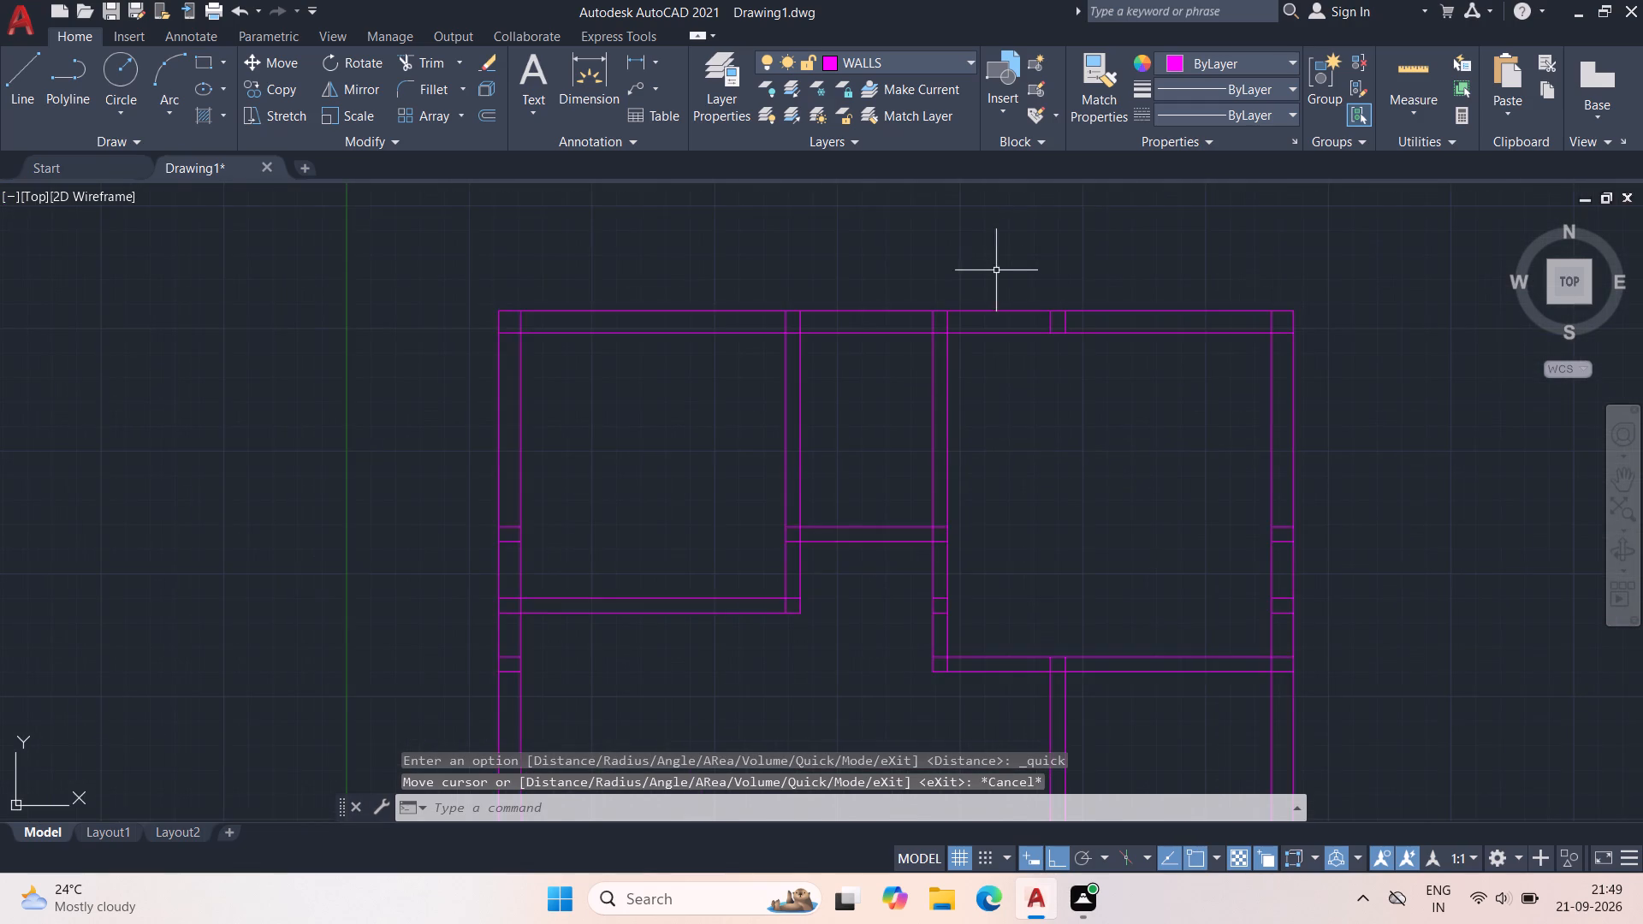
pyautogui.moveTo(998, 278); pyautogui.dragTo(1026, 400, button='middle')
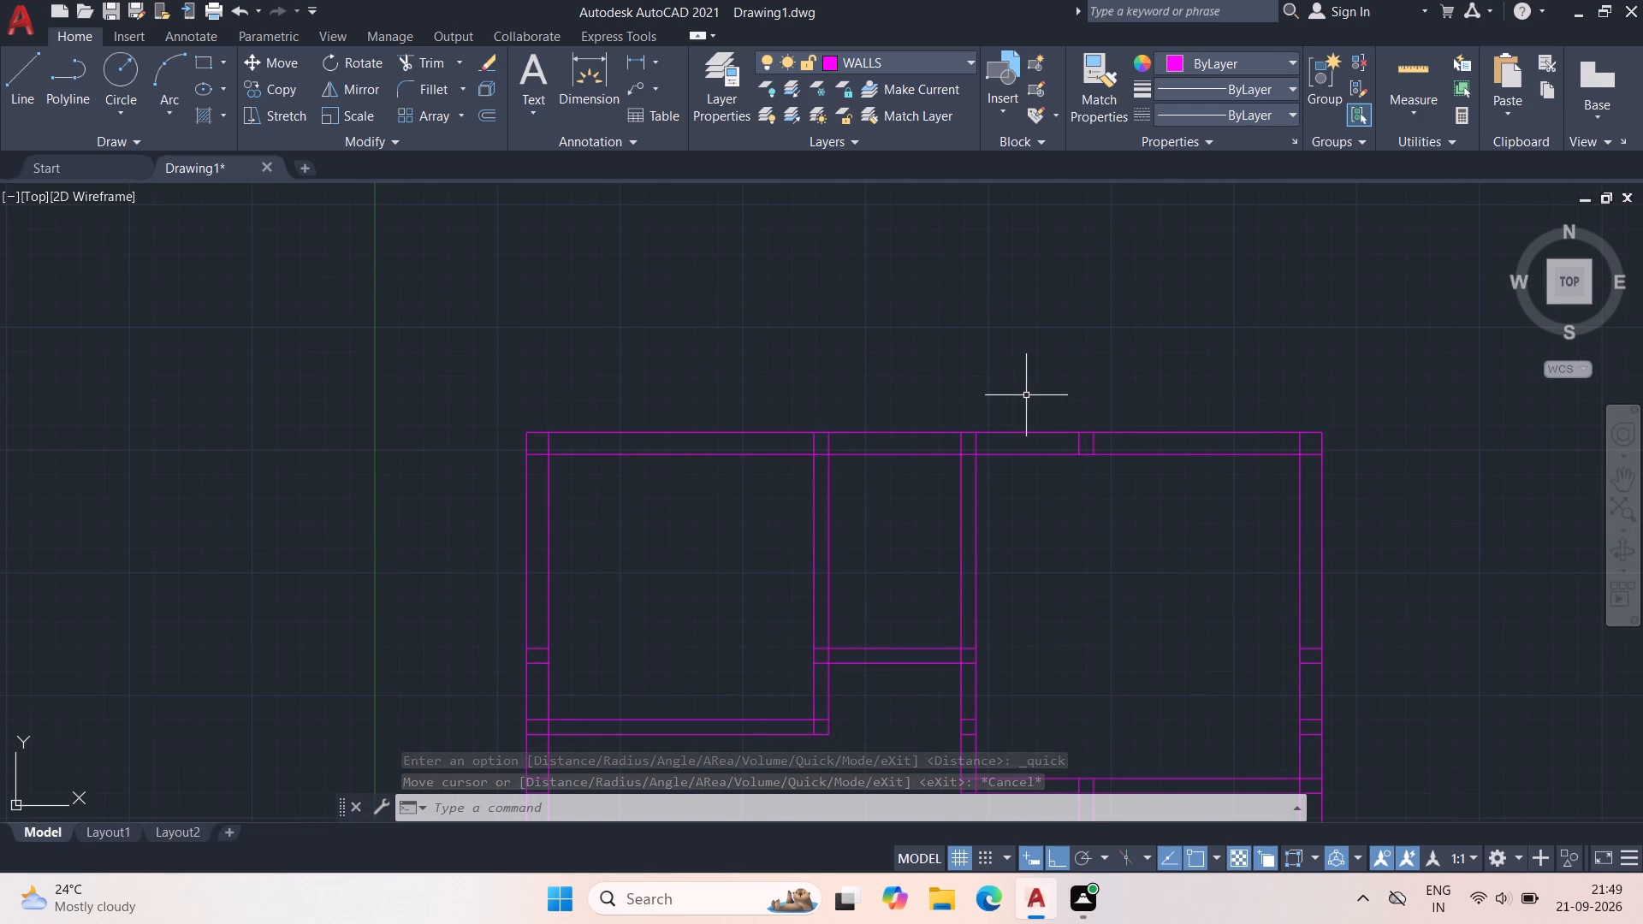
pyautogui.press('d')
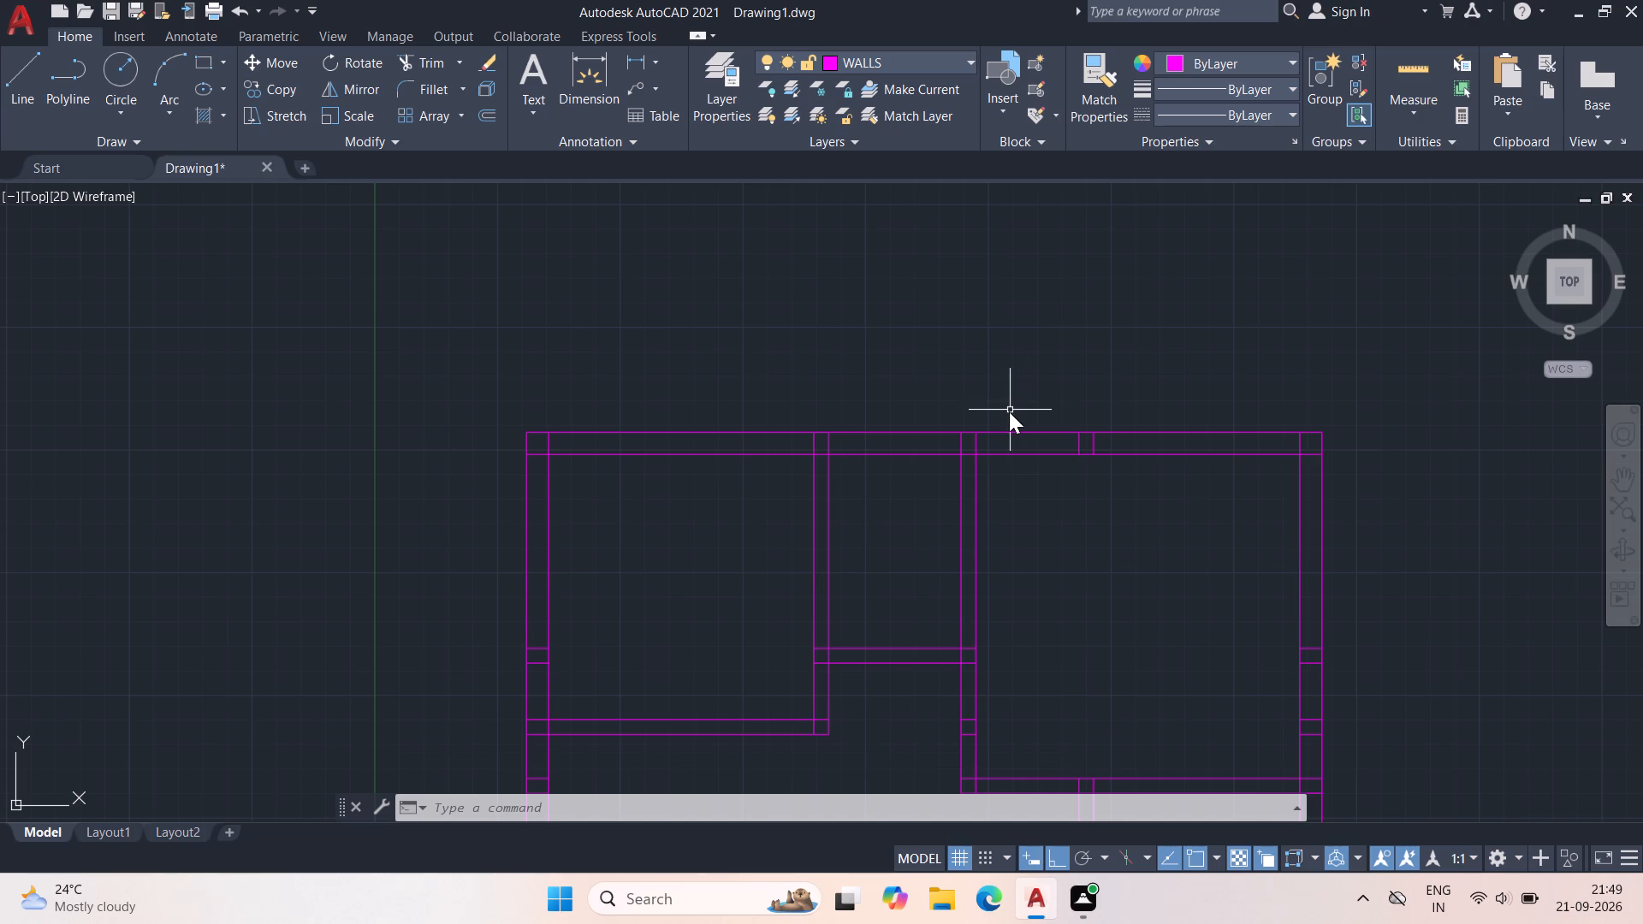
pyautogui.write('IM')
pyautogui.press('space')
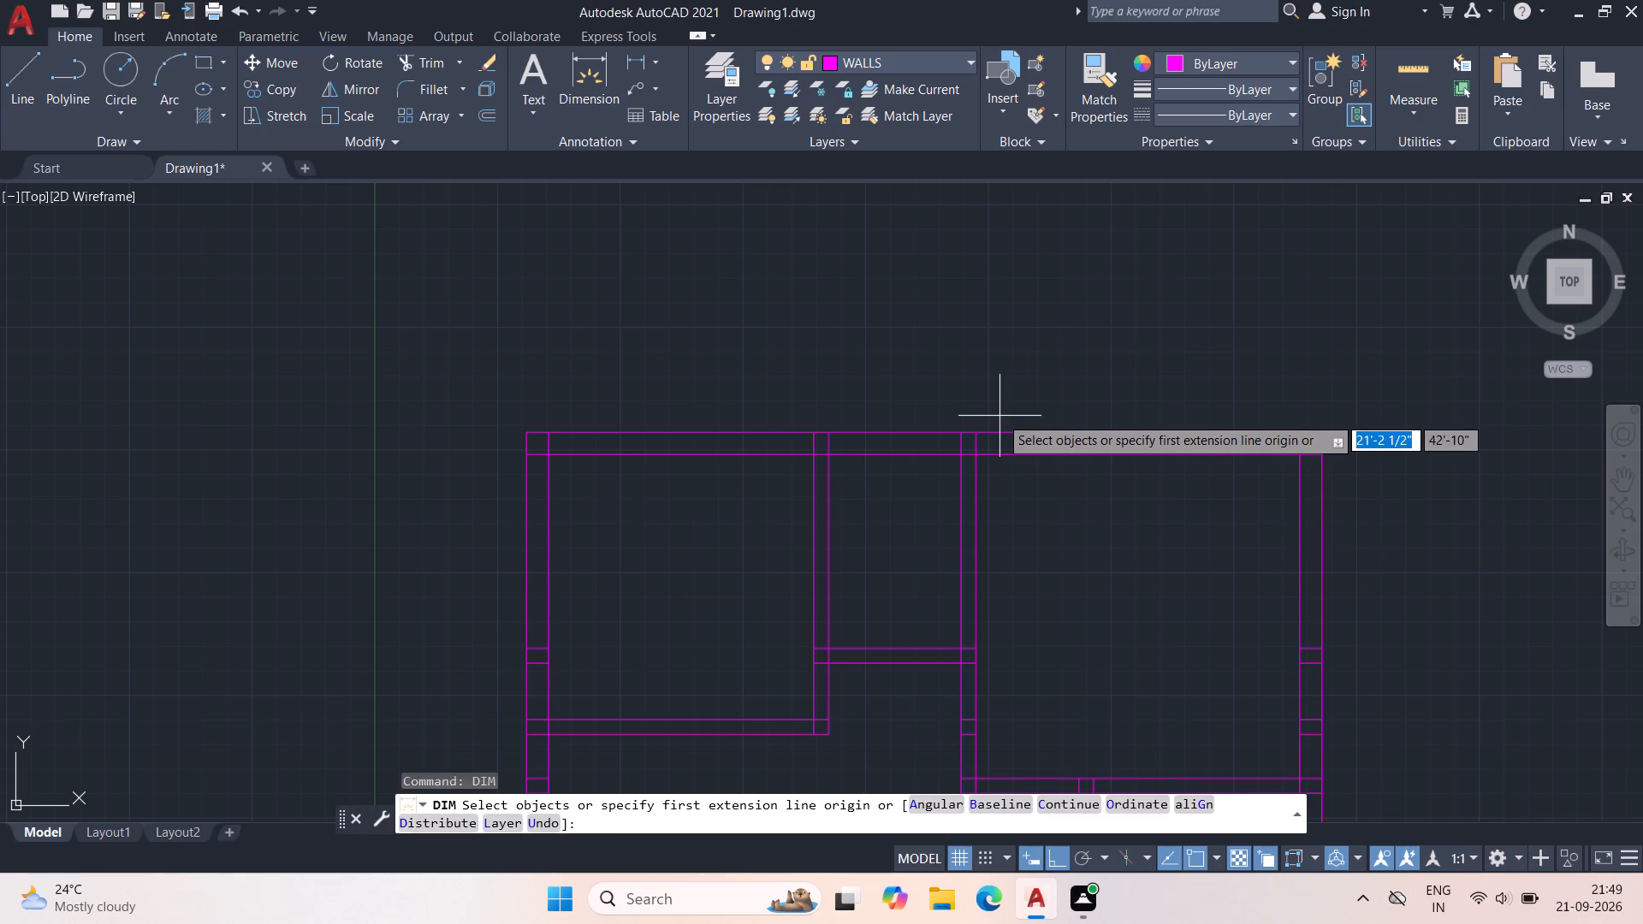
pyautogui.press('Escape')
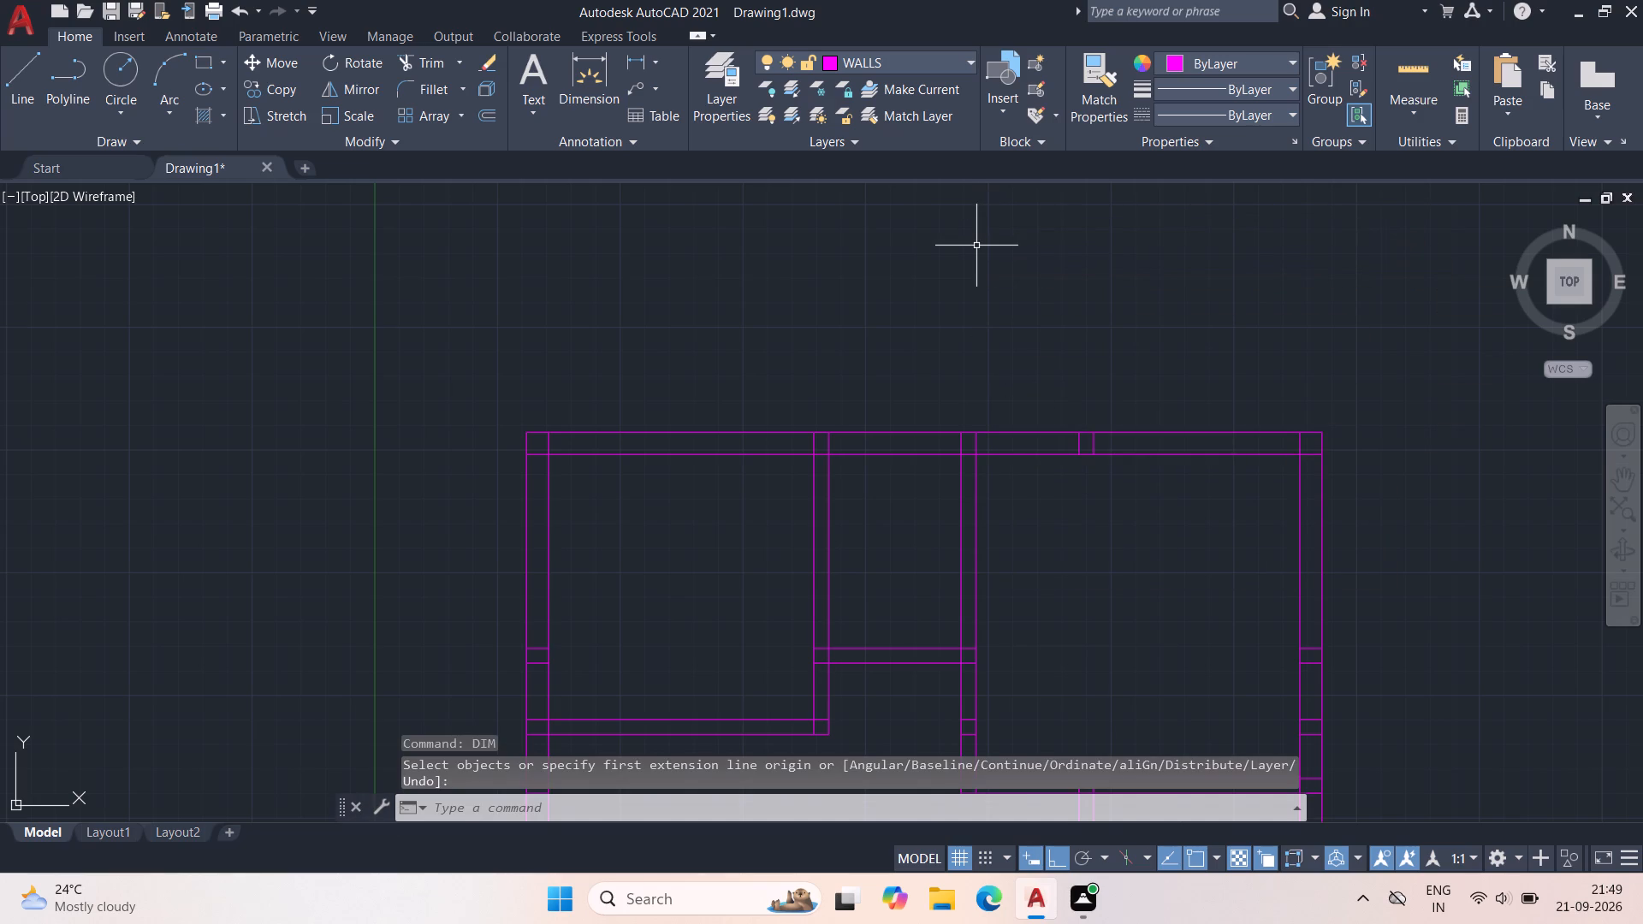
# Modify the ISO-25 dimension style's primary units to Architectural format with 0'-0 1/4" precision.
pyautogui.write('DIM')
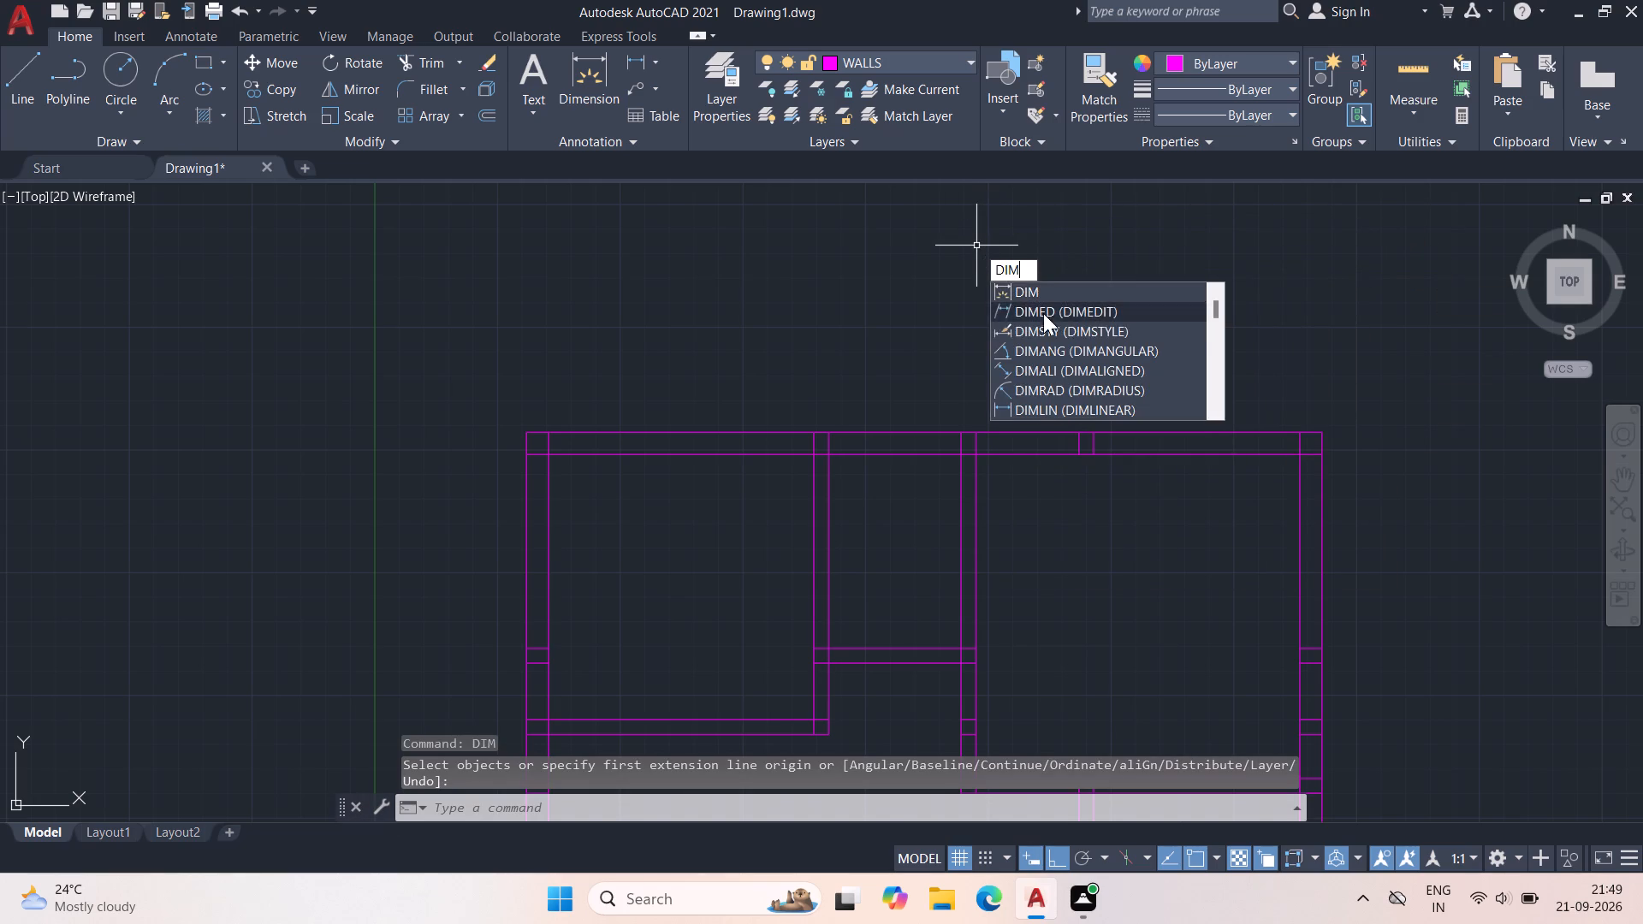
pyautogui.click(1047, 325)
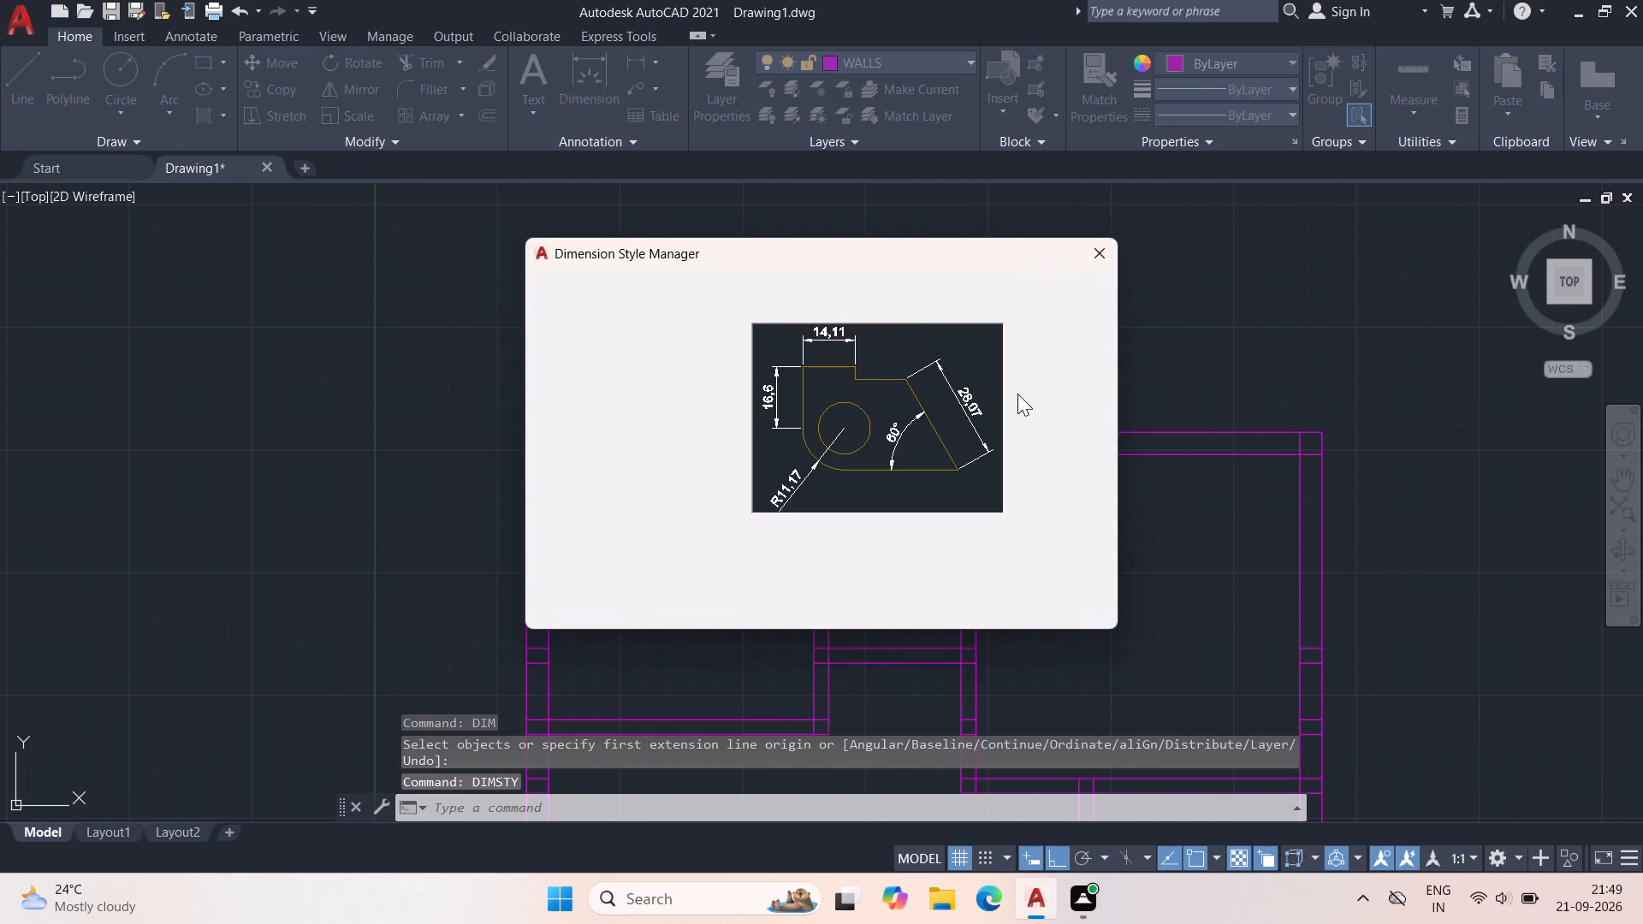
pyautogui.click(1056, 405)
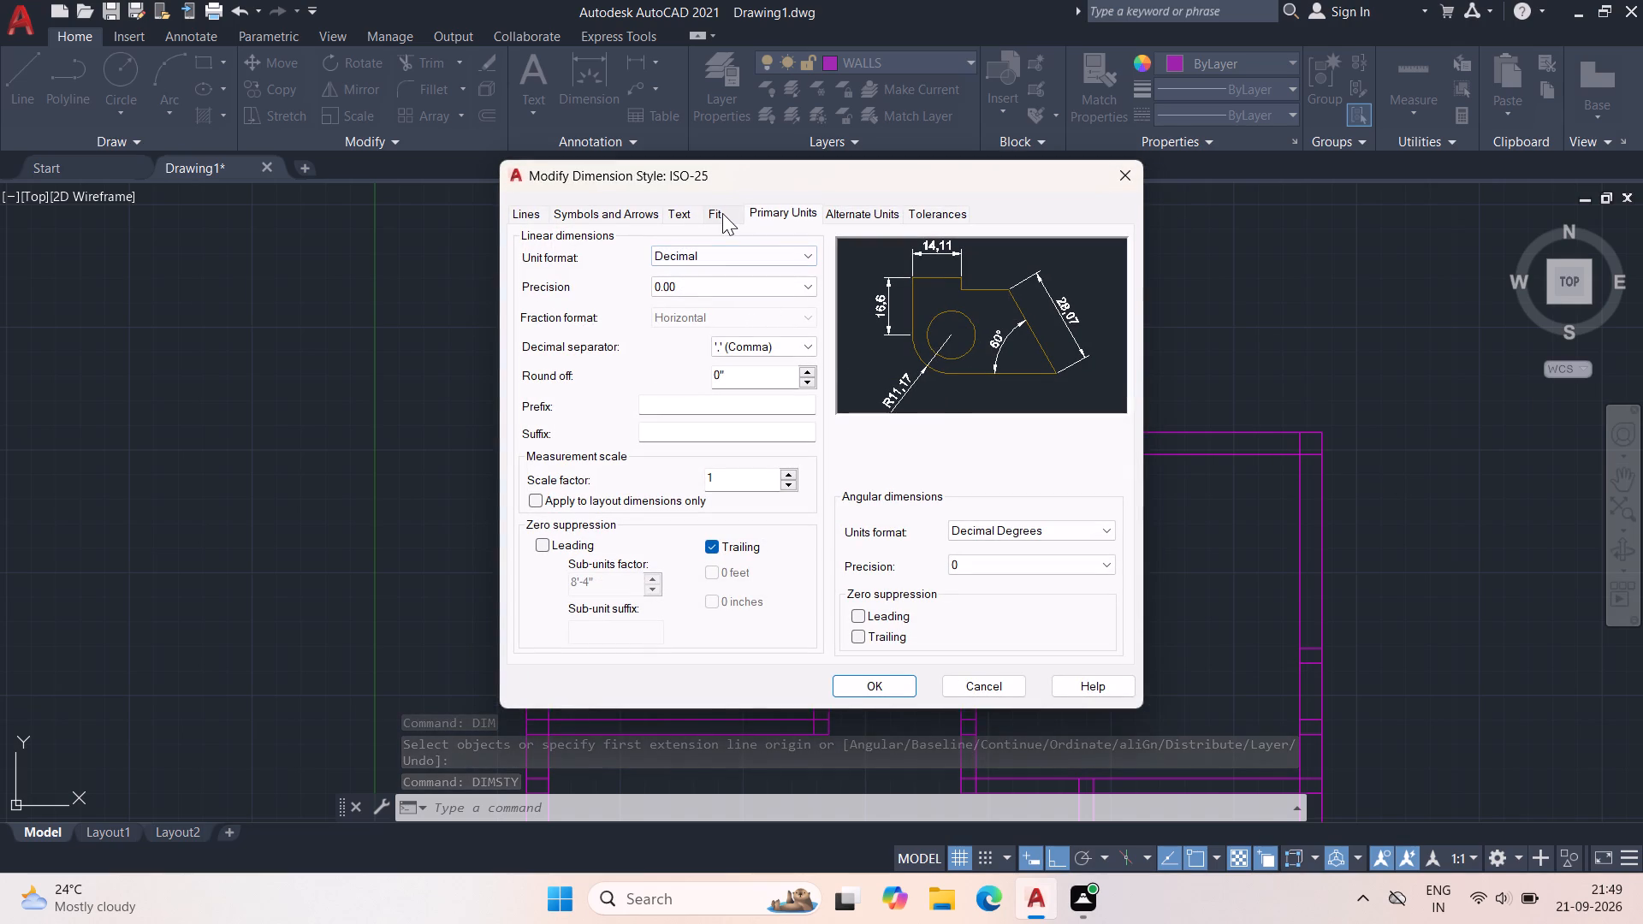
pyautogui.click(780, 250)
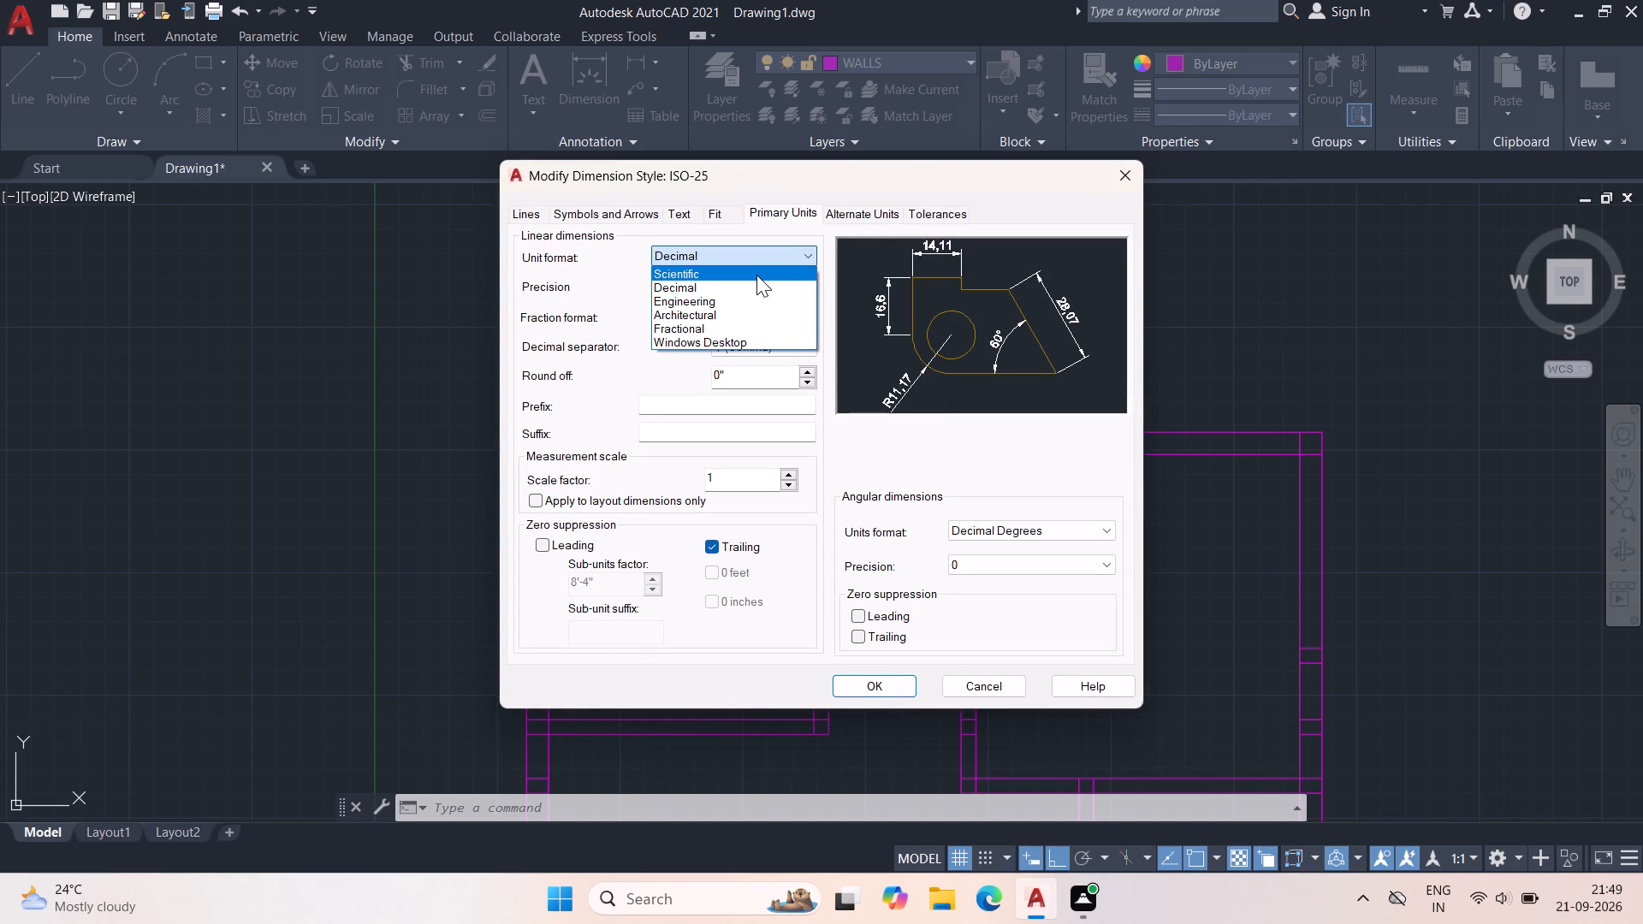
pyautogui.click(734, 319)
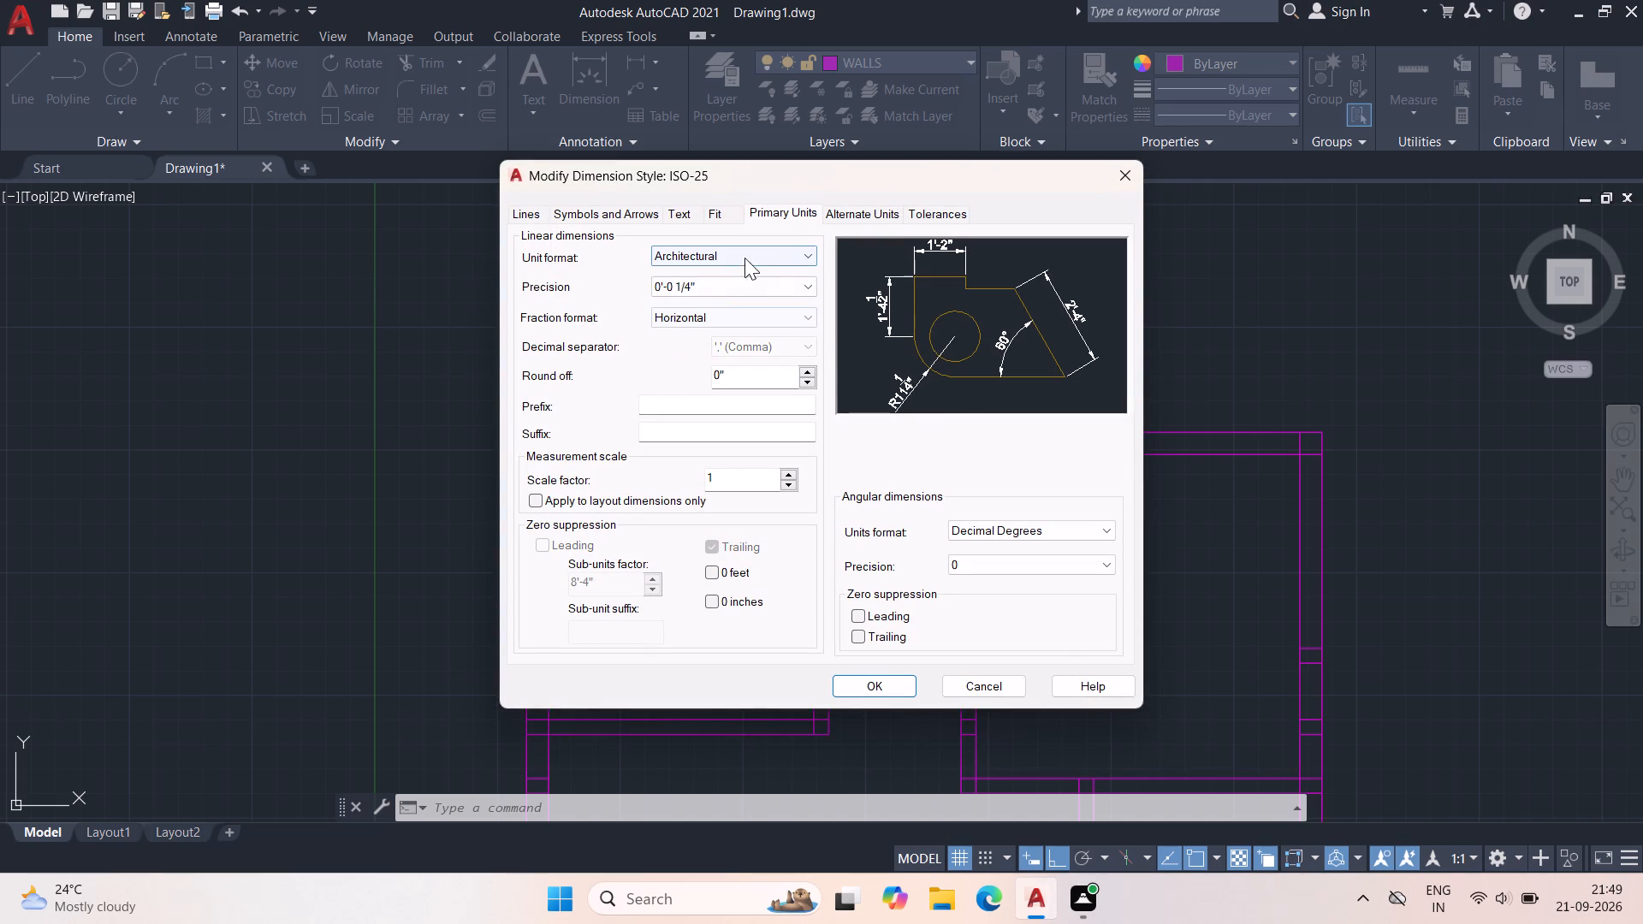
pyautogui.click(725, 284)
pyautogui.click(708, 326)
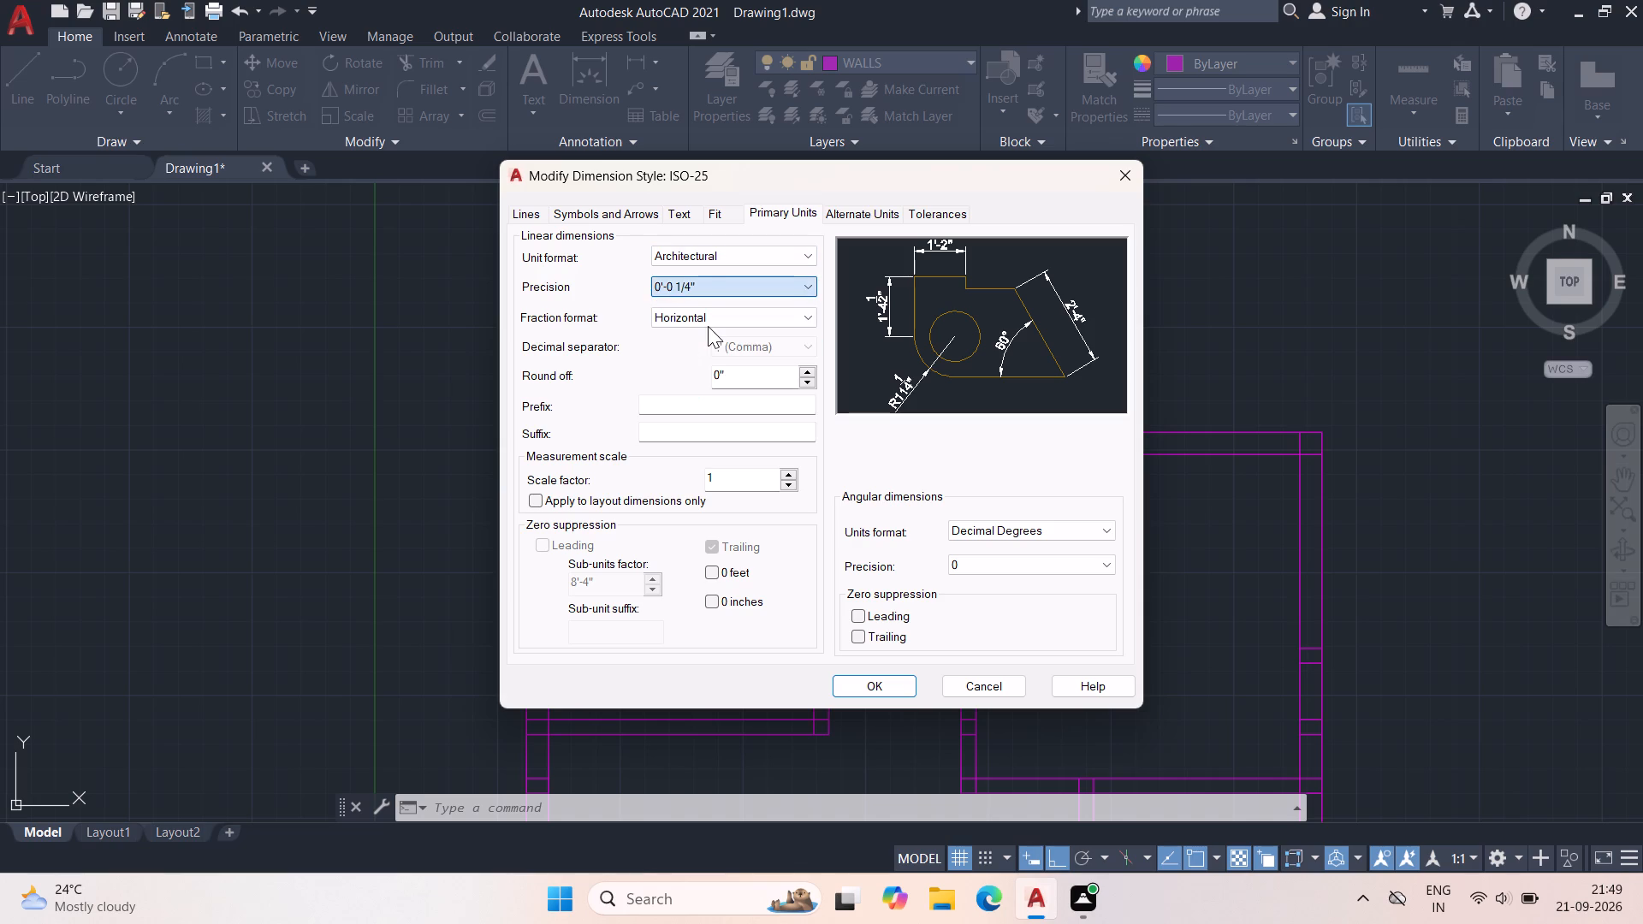
# Set the ISO-25 dimension style's text height to 10".
pyautogui.click(690, 213)
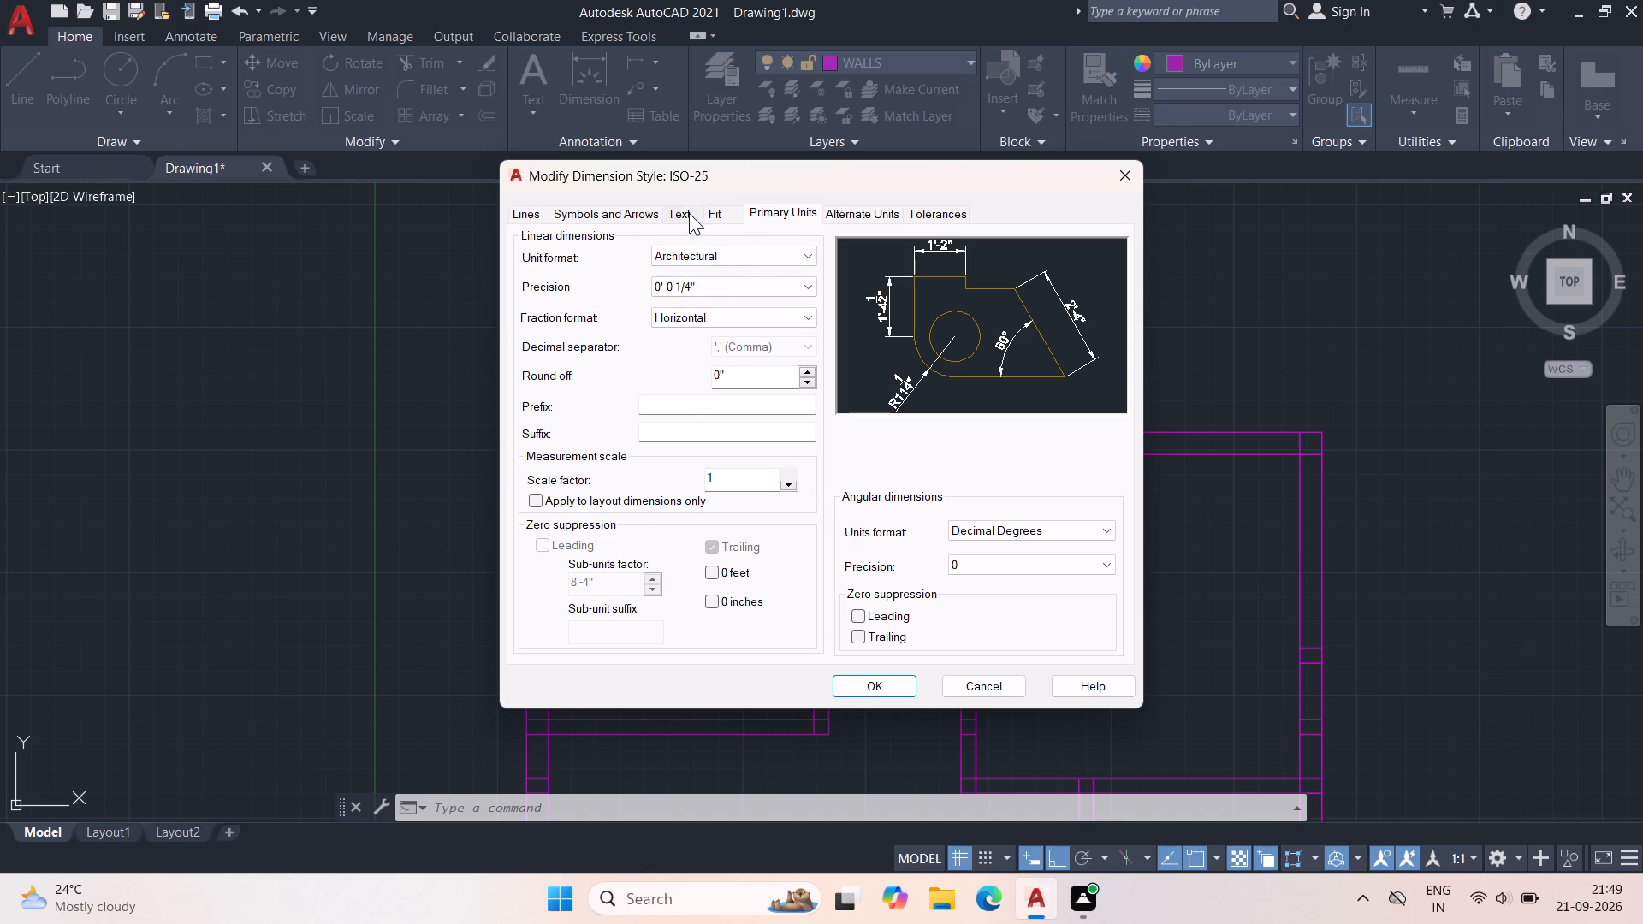
pyautogui.moveTo(782, 362); pyautogui.dragTo(715, 378)
pyautogui.write('10"')
pyautogui.press('Return')
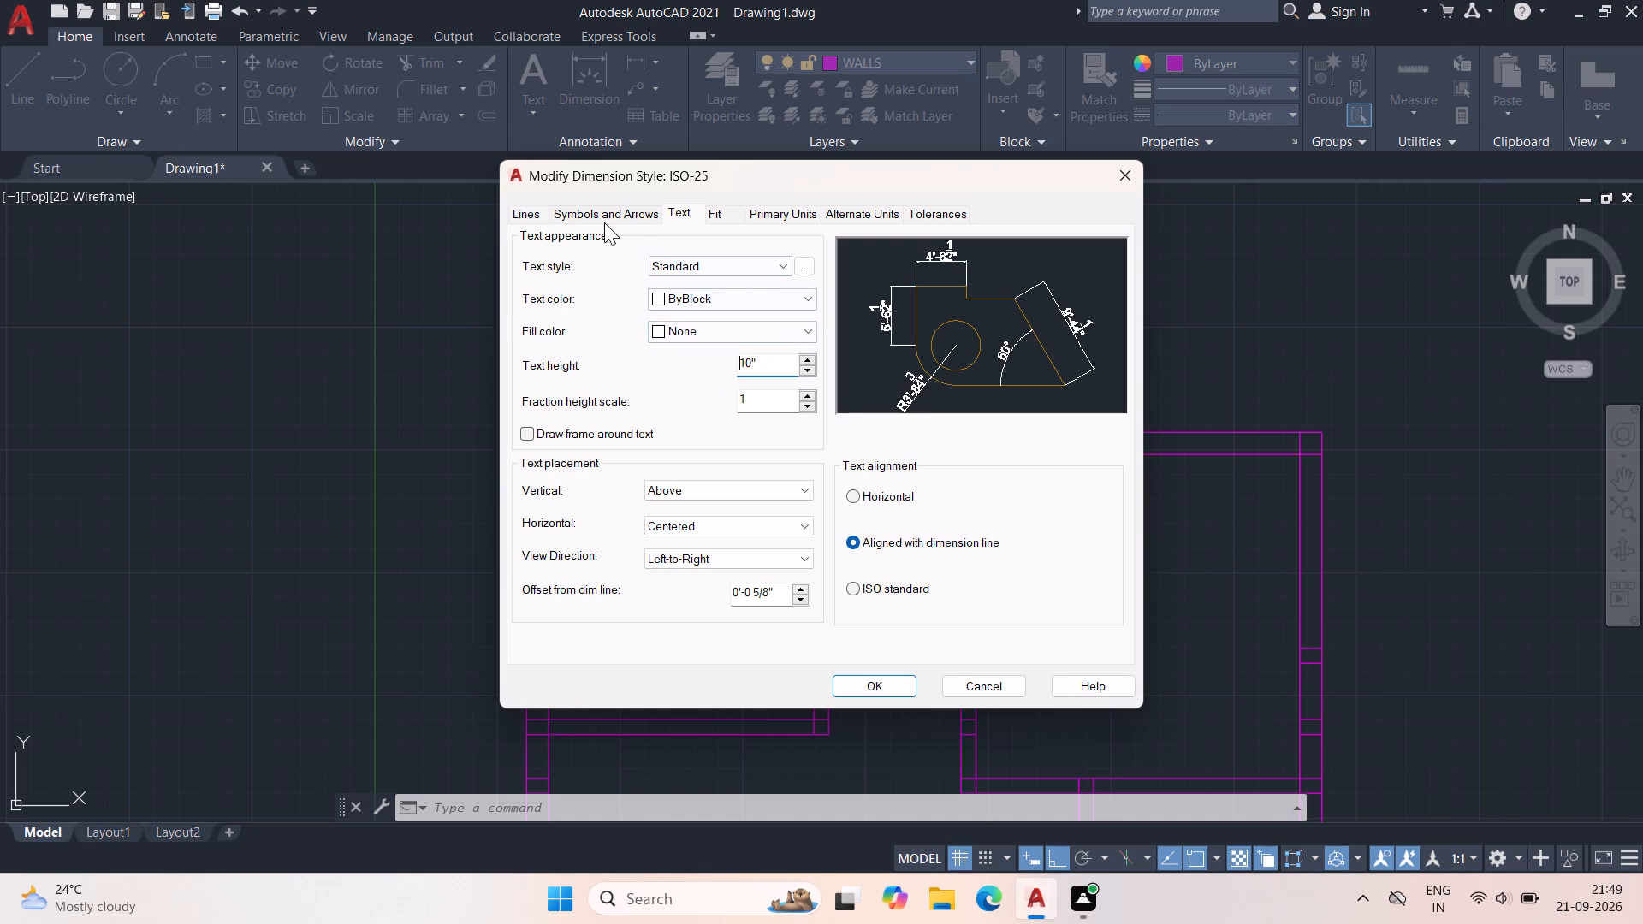
# Set the ISO-25 dimension arrowheads to Architectural tick with a 5" arrow size and accept the style changes.
pyautogui.click(604, 208)
pyautogui.click(608, 275)
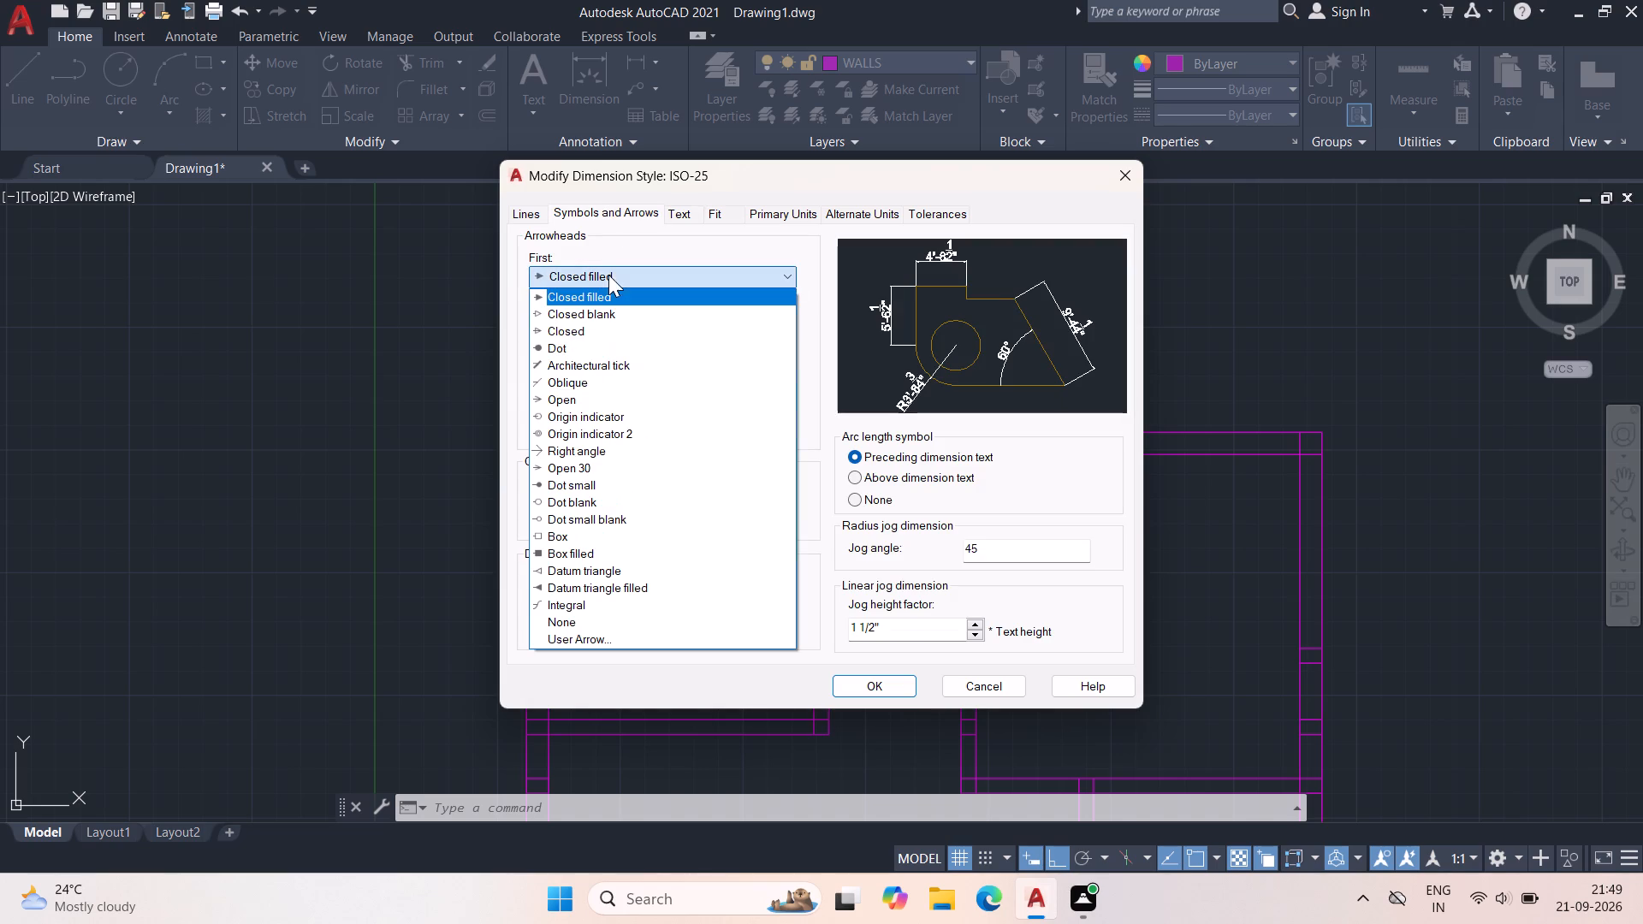
pyautogui.click(613, 358)
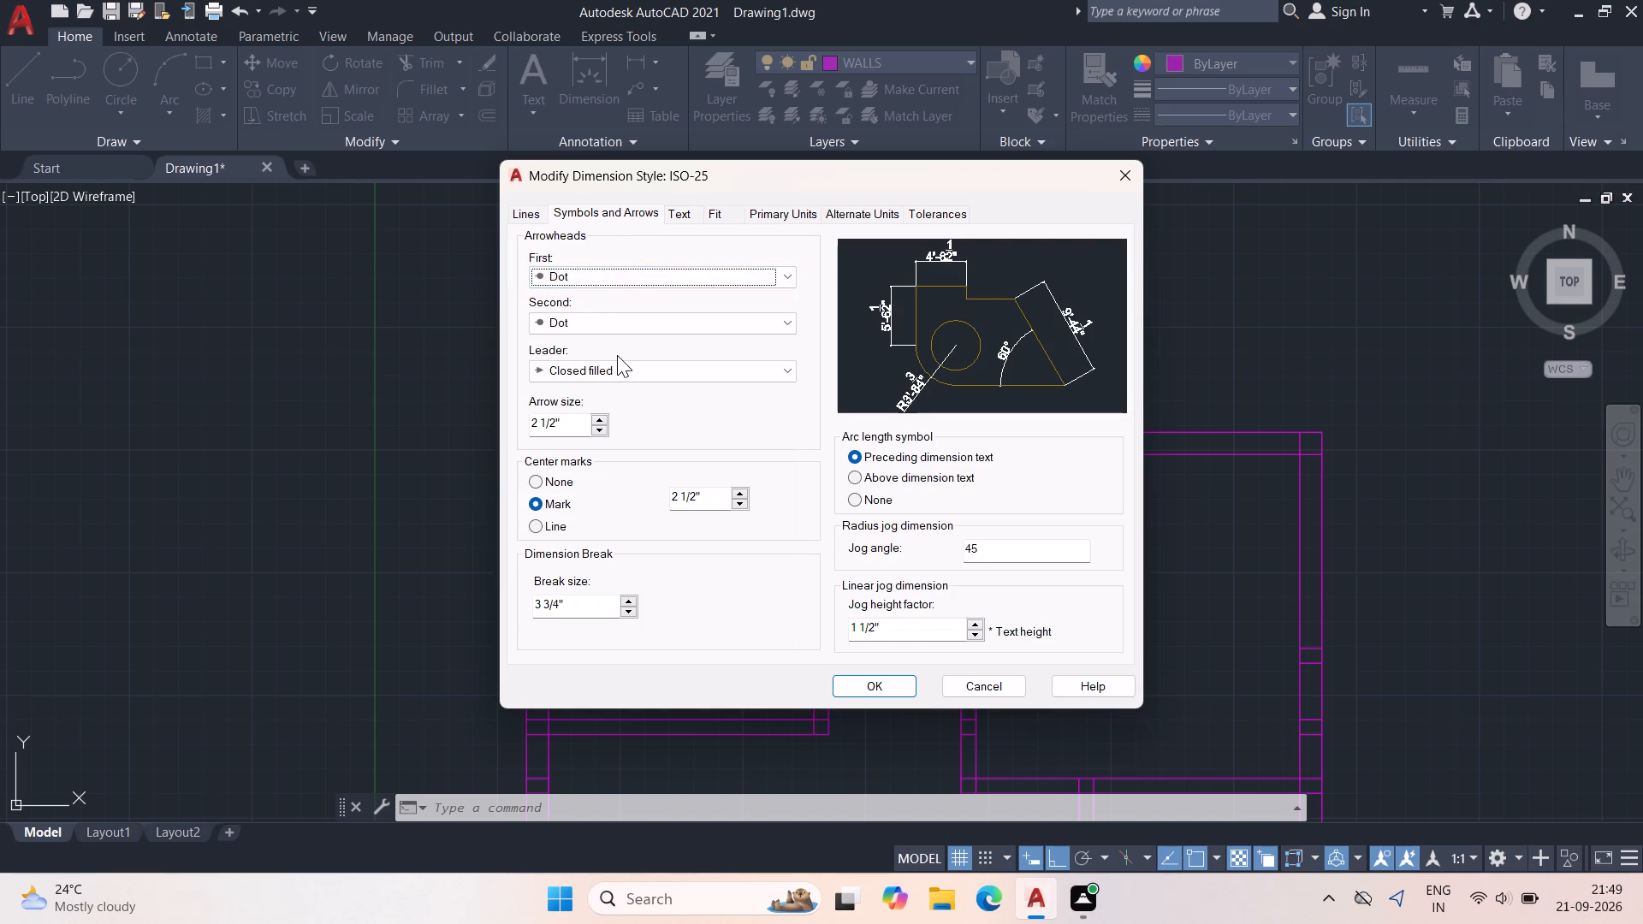
pyautogui.click(667, 273)
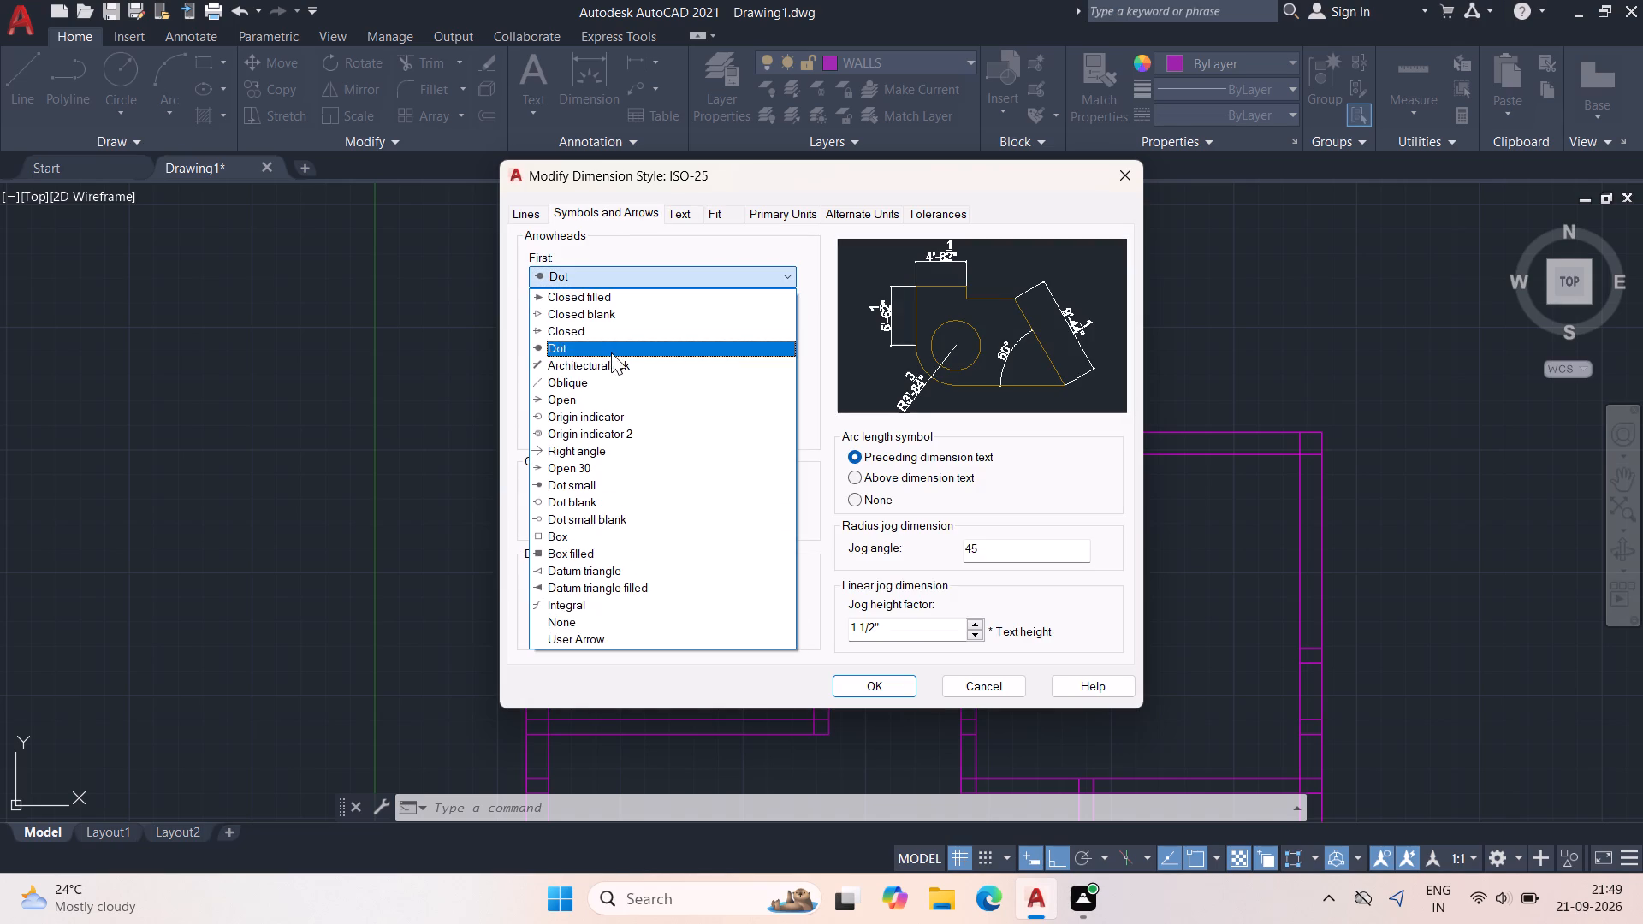
pyautogui.click(603, 368)
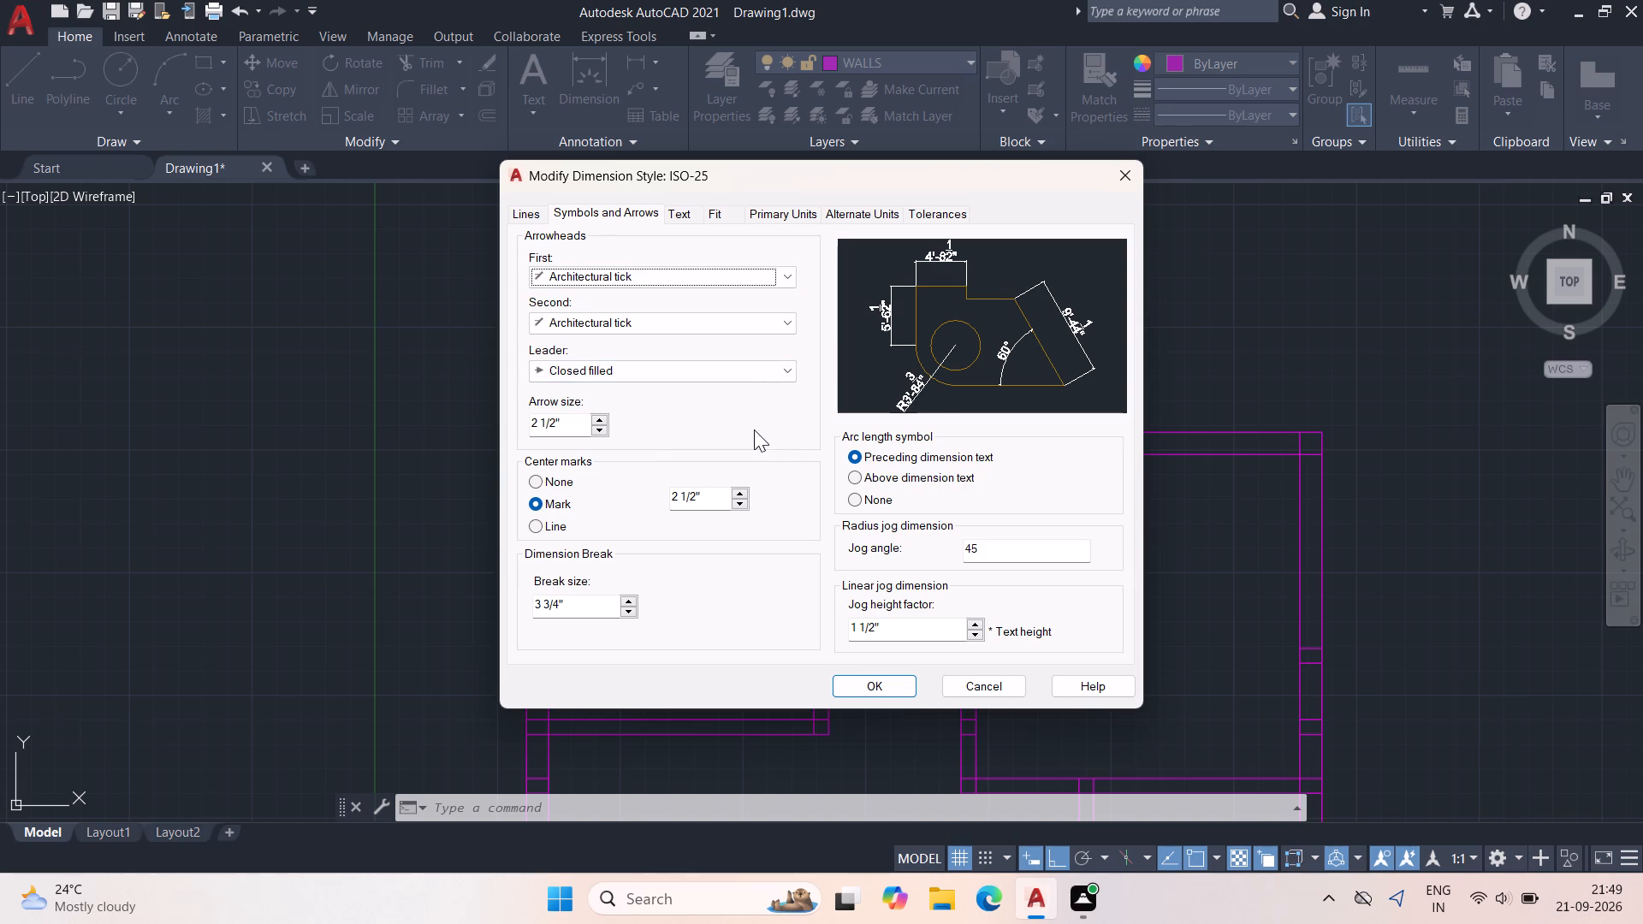
pyautogui.moveTo(565, 423); pyautogui.dragTo(492, 436)
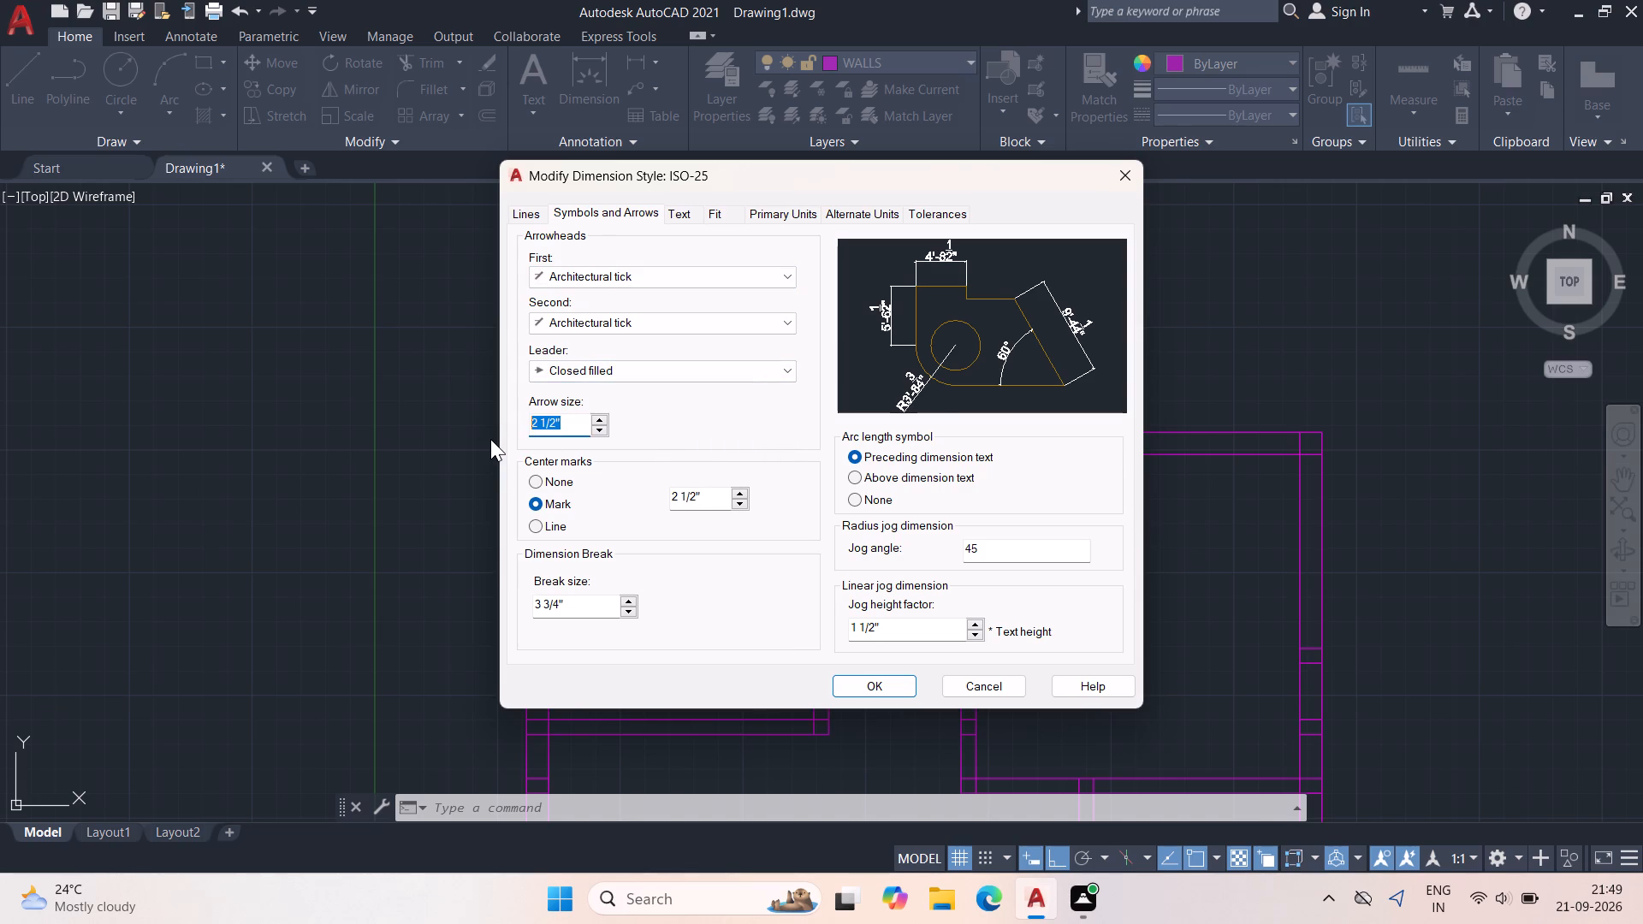
pyautogui.write('5"')
pyautogui.press('Return')
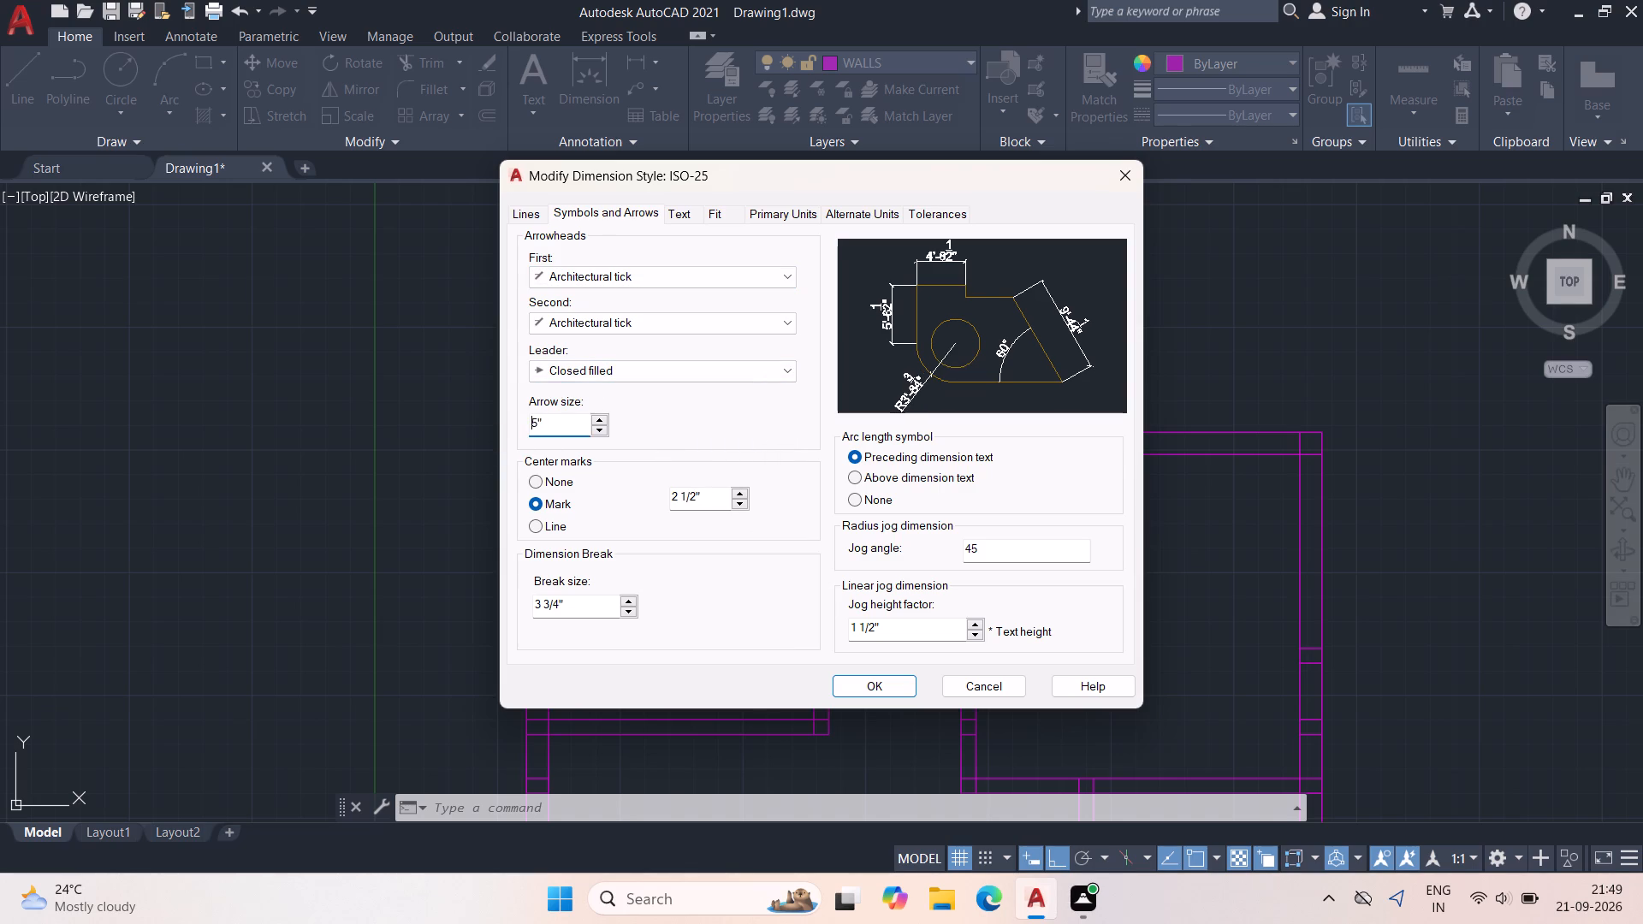
pyautogui.click(865, 684)
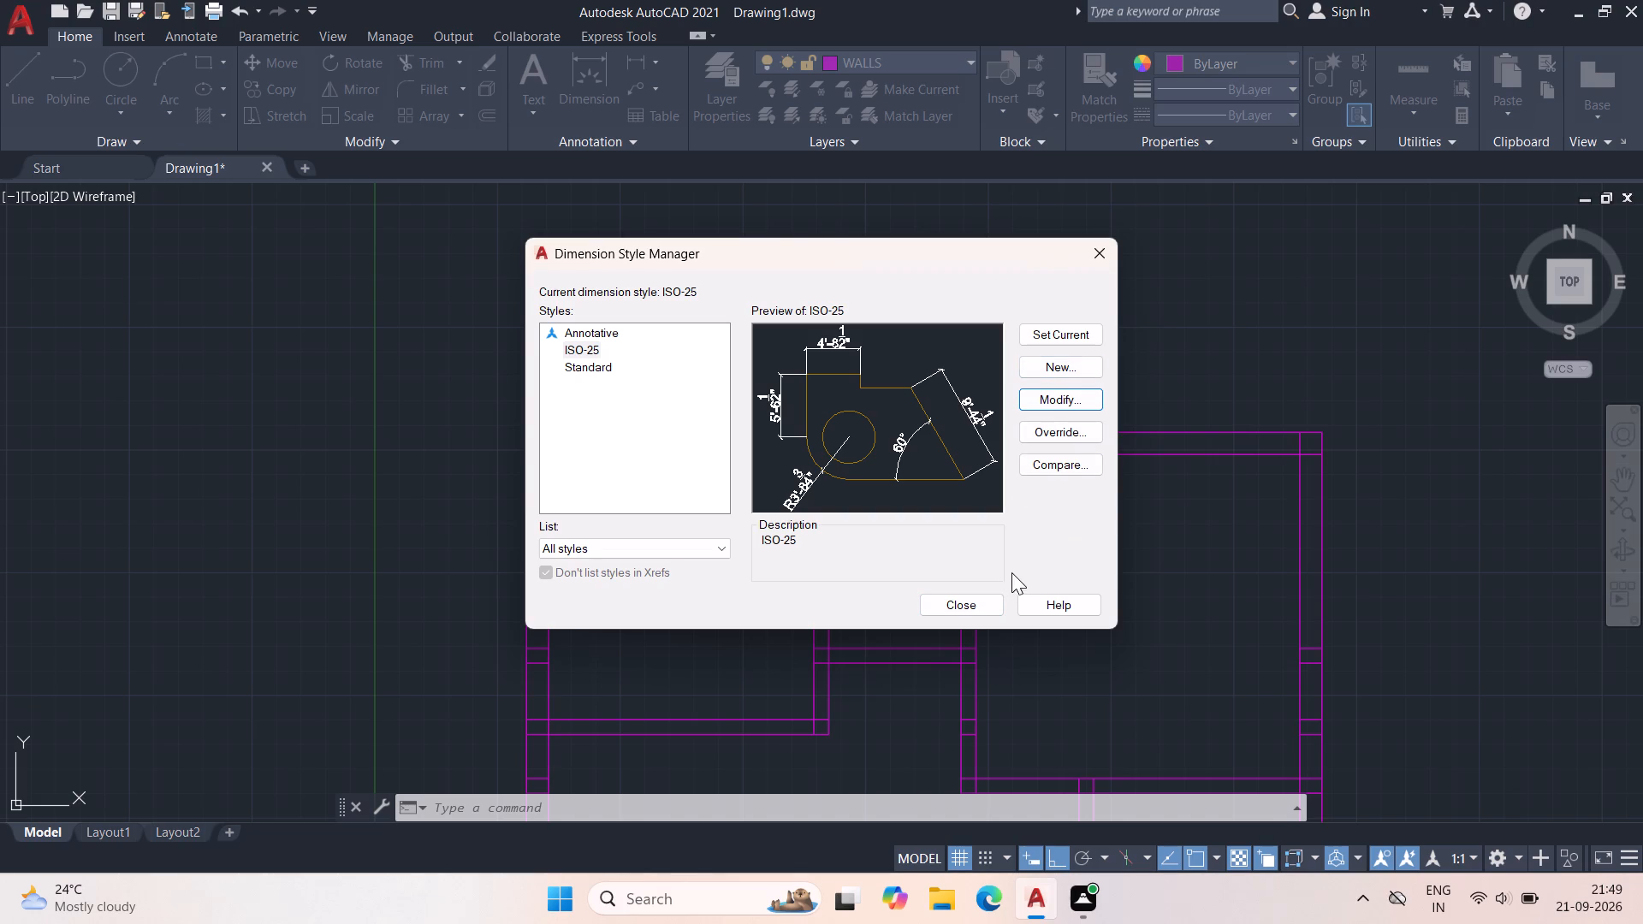
# Make ISO-25 the current dimension style and close the Dimension Style Manager.
pyautogui.tripleClick(1049, 336)
pyautogui.click(936, 605)
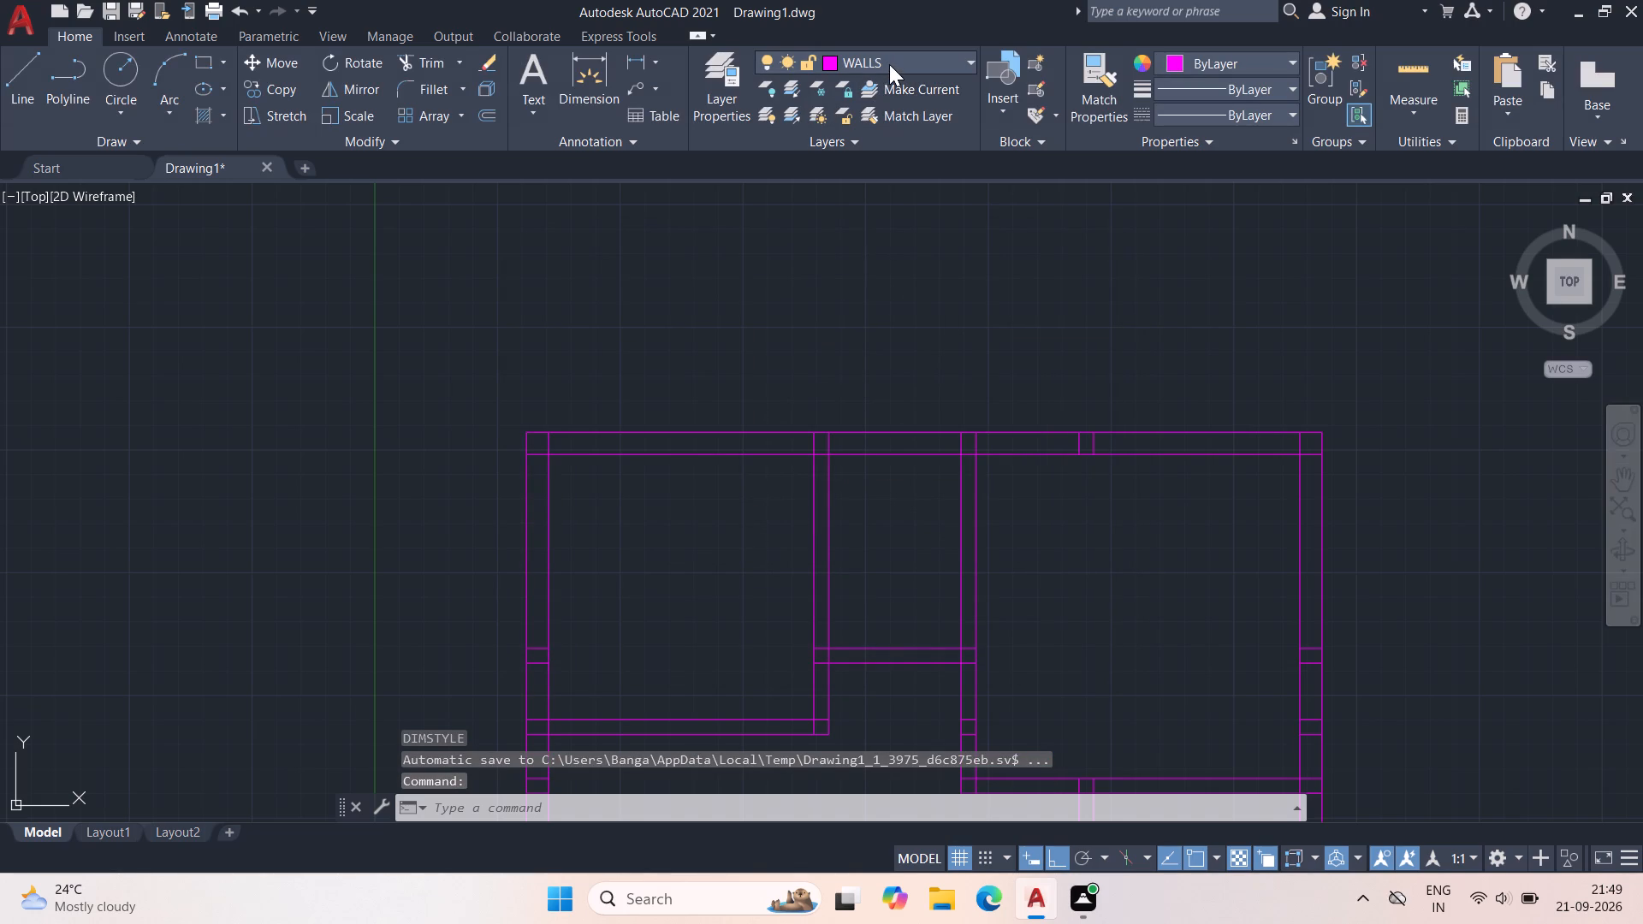
# Make DIM the current layer.
pyautogui.click(889, 64)
pyautogui.click(857, 128)
# Set the DIM layer's colour to green.
pyautogui.click(827, 58)
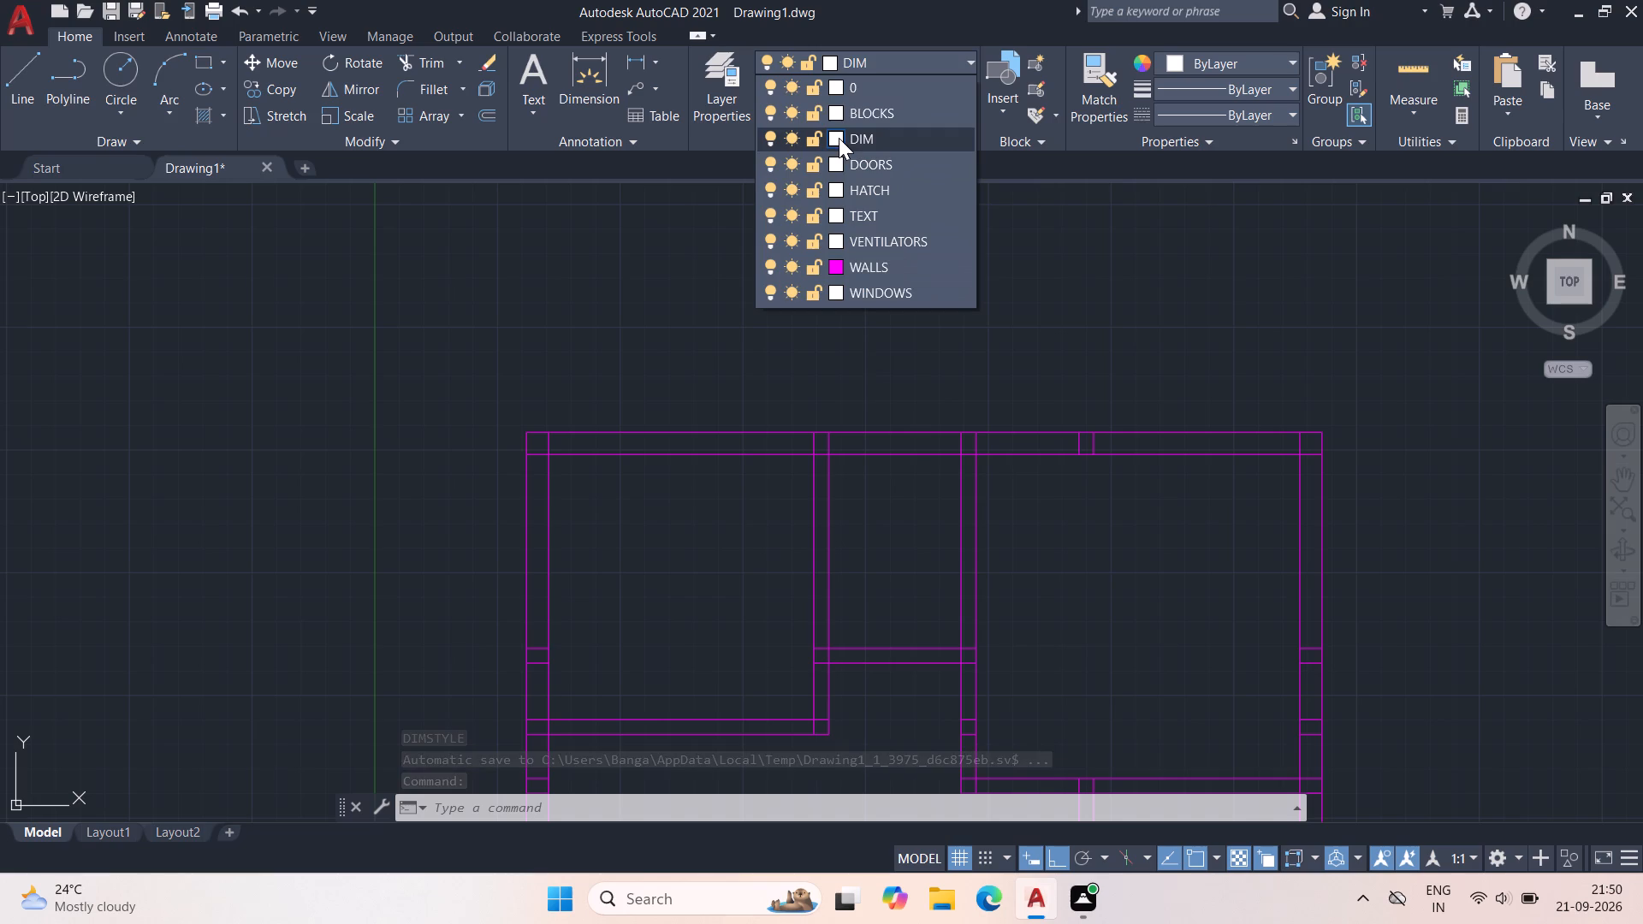
pyautogui.click(839, 135)
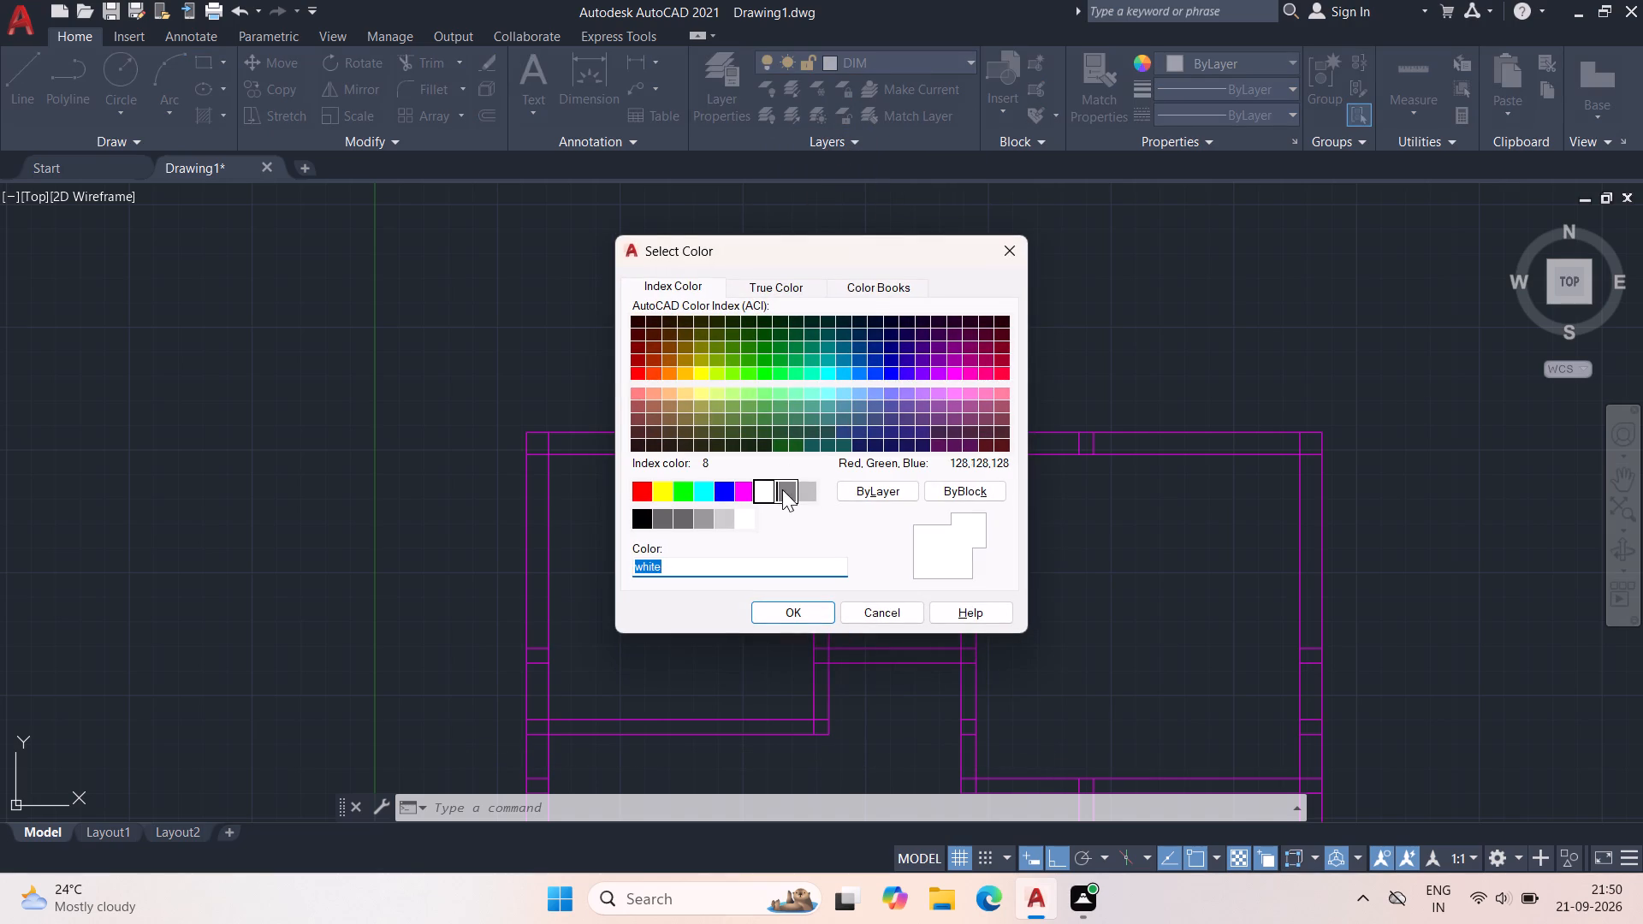
pyautogui.click(681, 489)
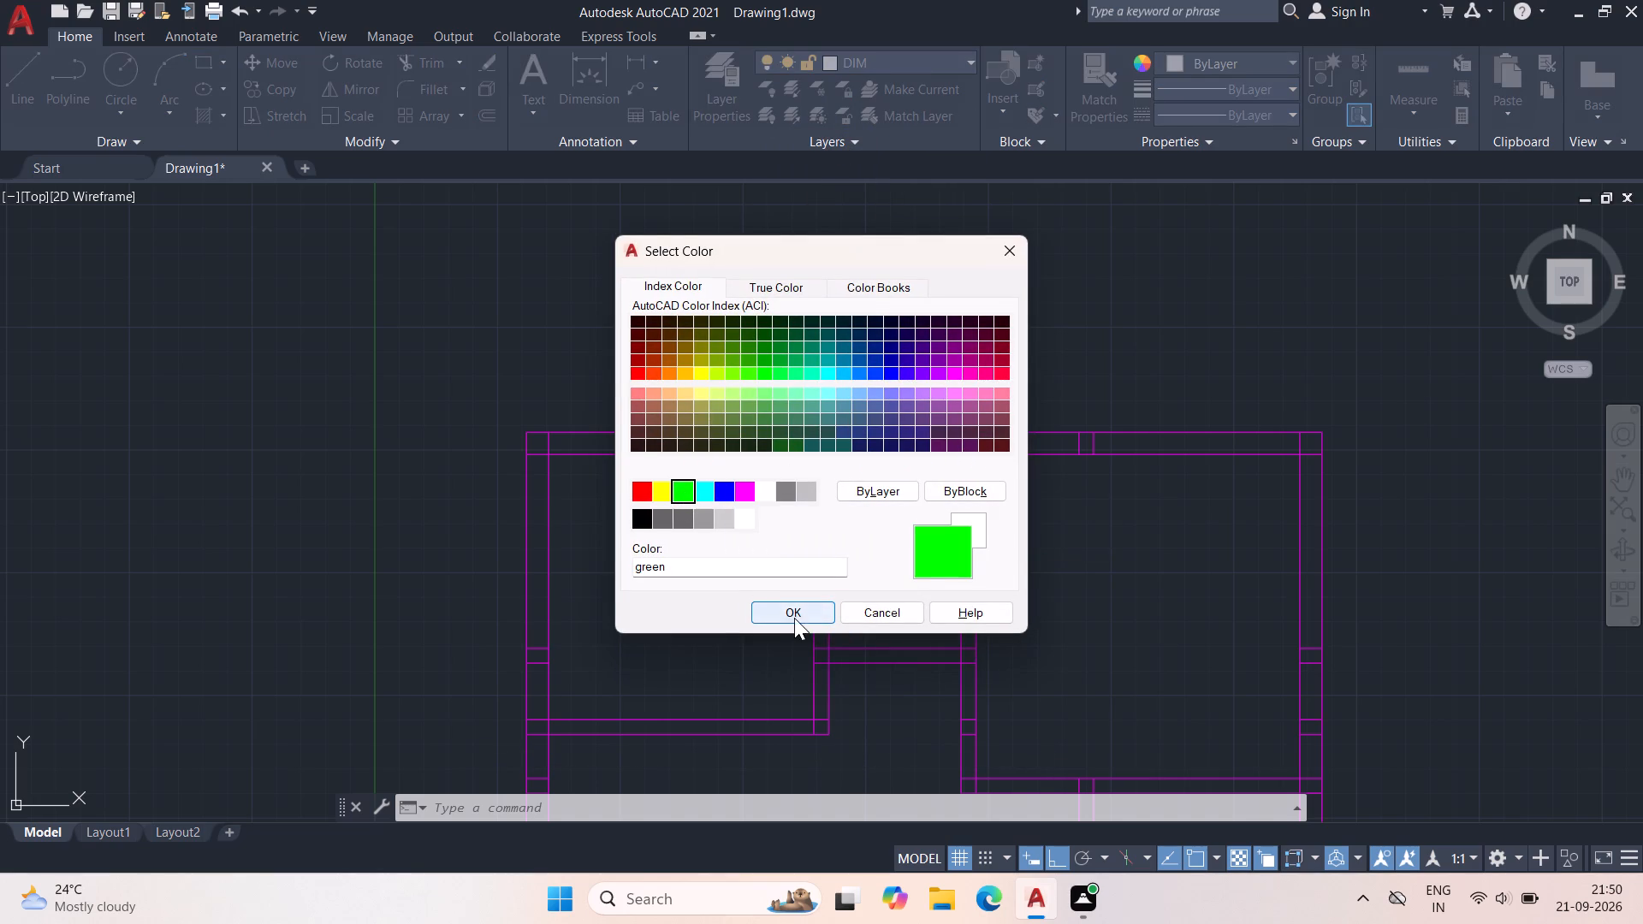
pyautogui.click(790, 612)
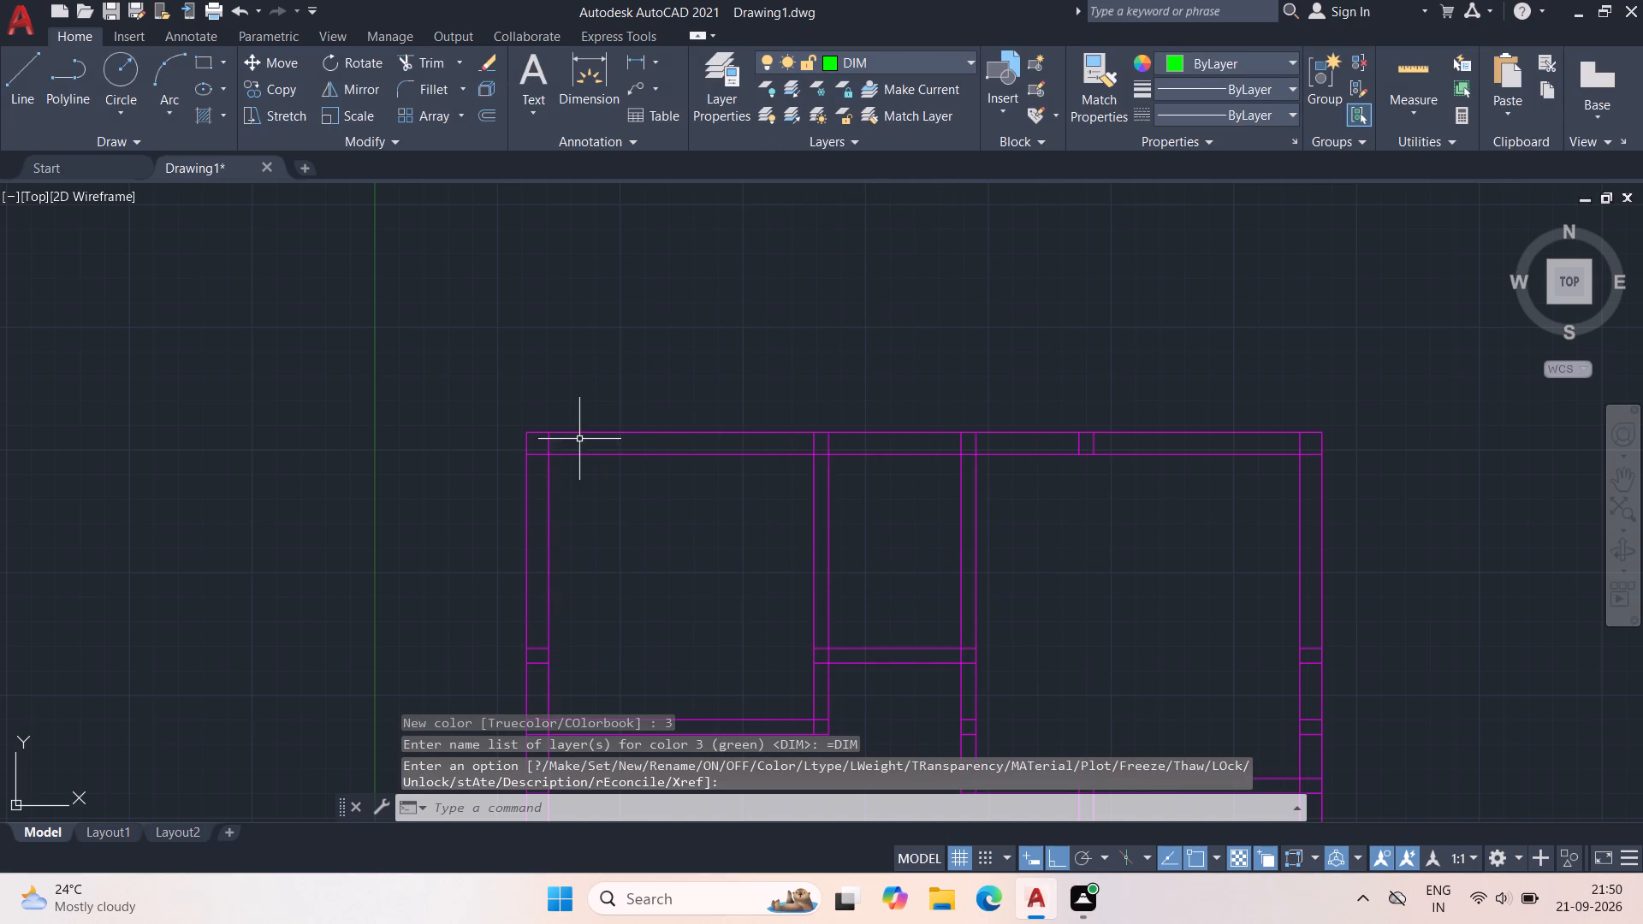
# Dimension the plan's overall width between the outer corners of the top wall, placing the dimension line just above the wall.
pyautogui.click(599, 68)
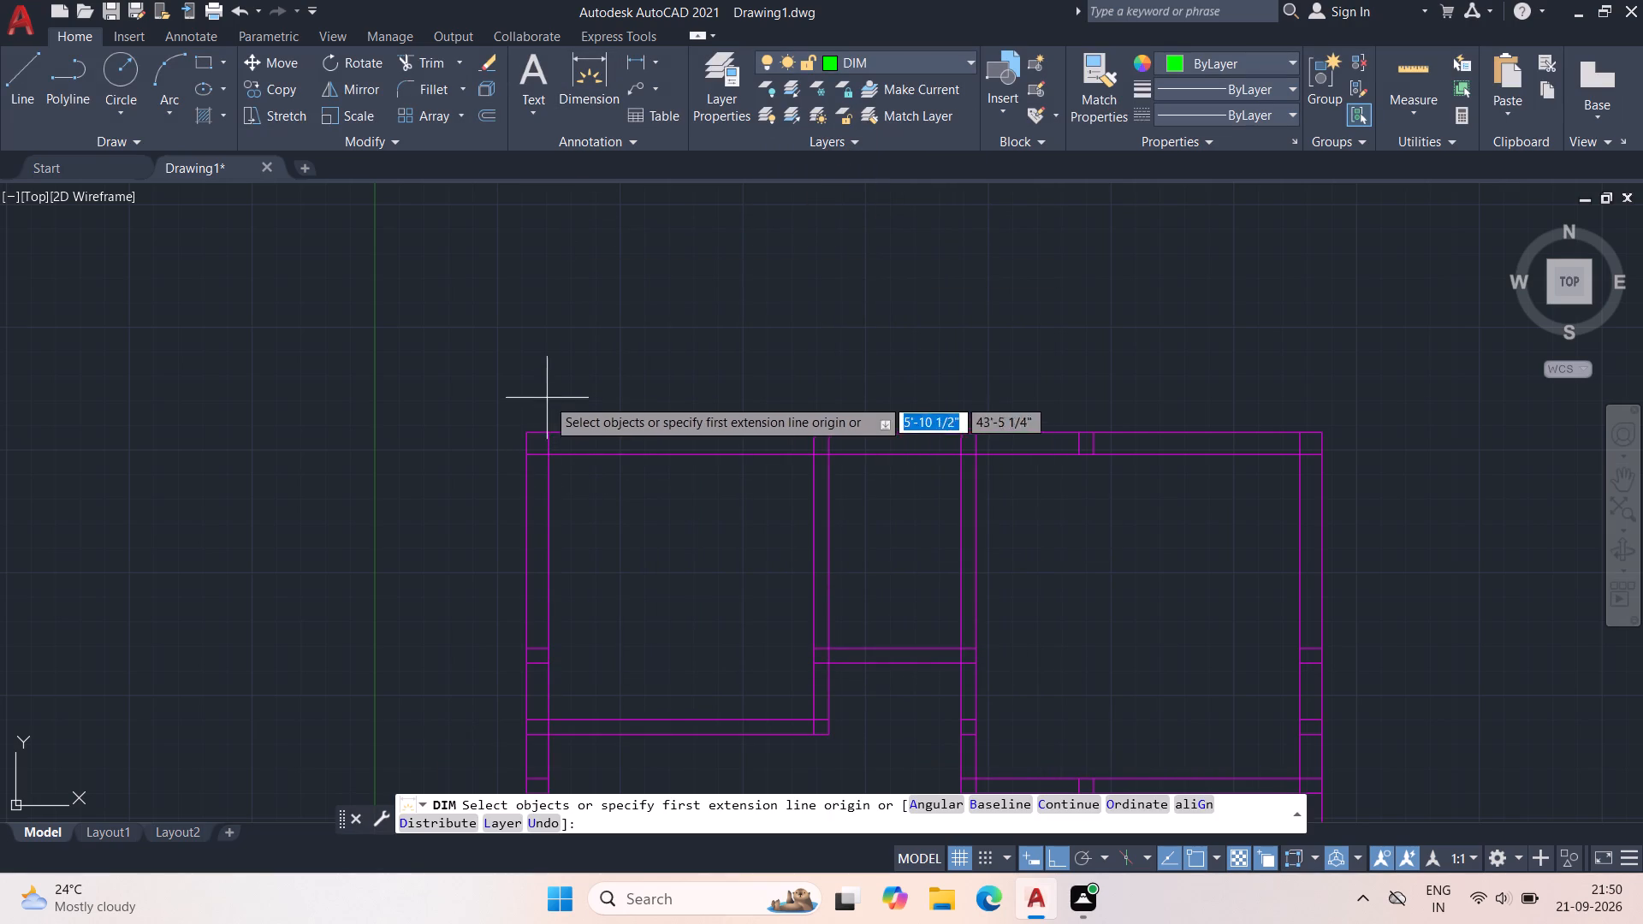
pyautogui.click(525, 435)
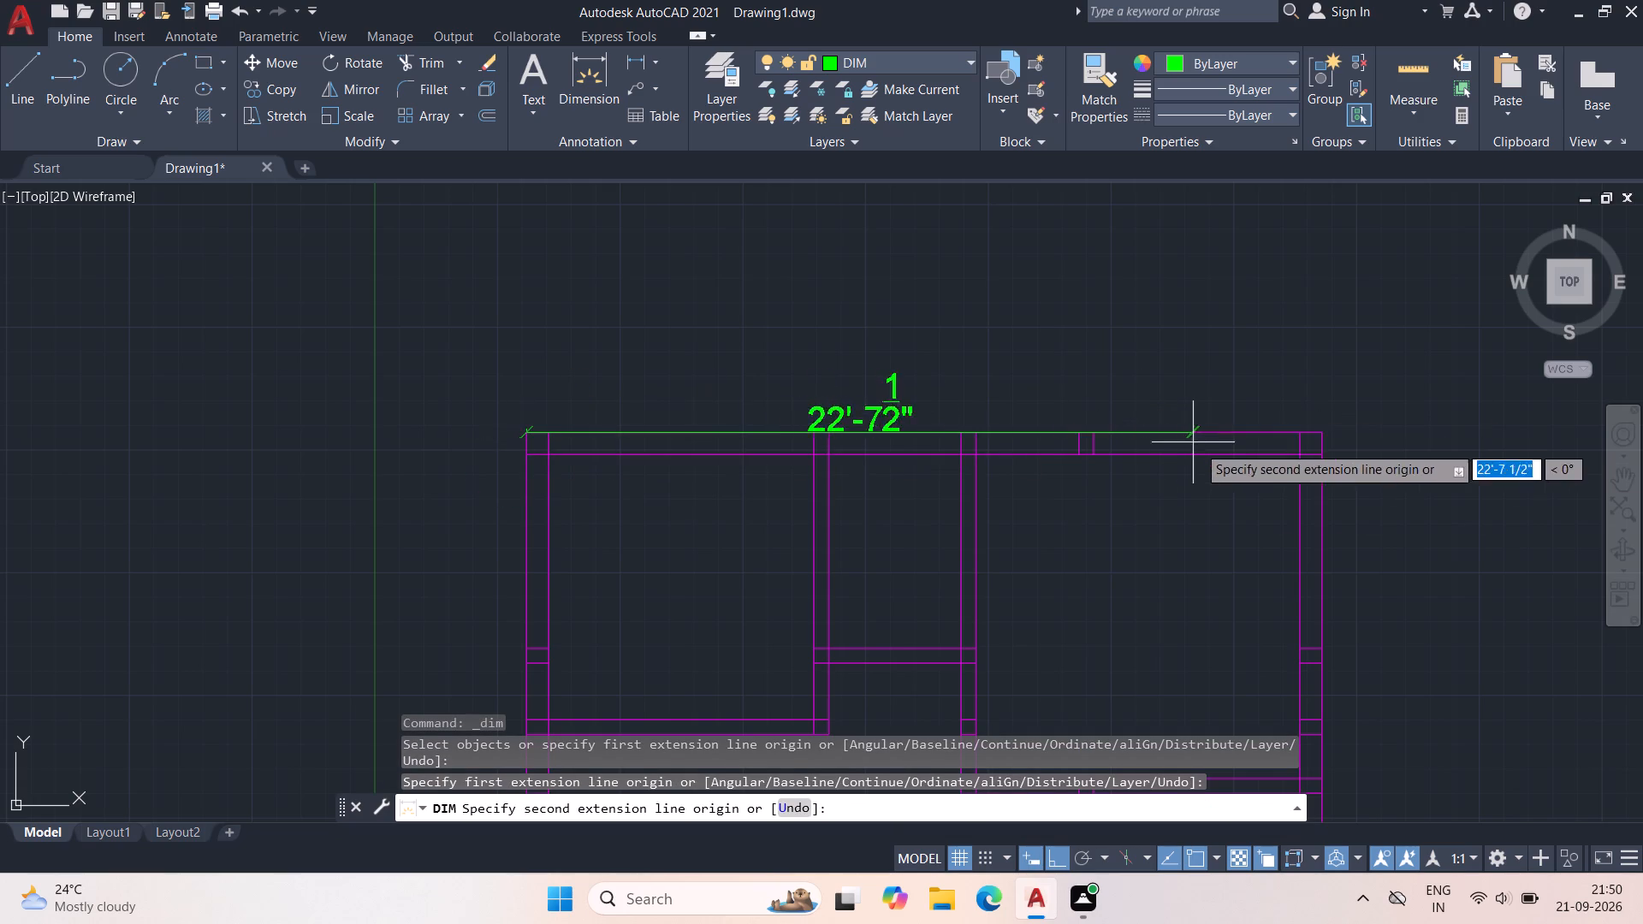
pyautogui.click(1316, 432)
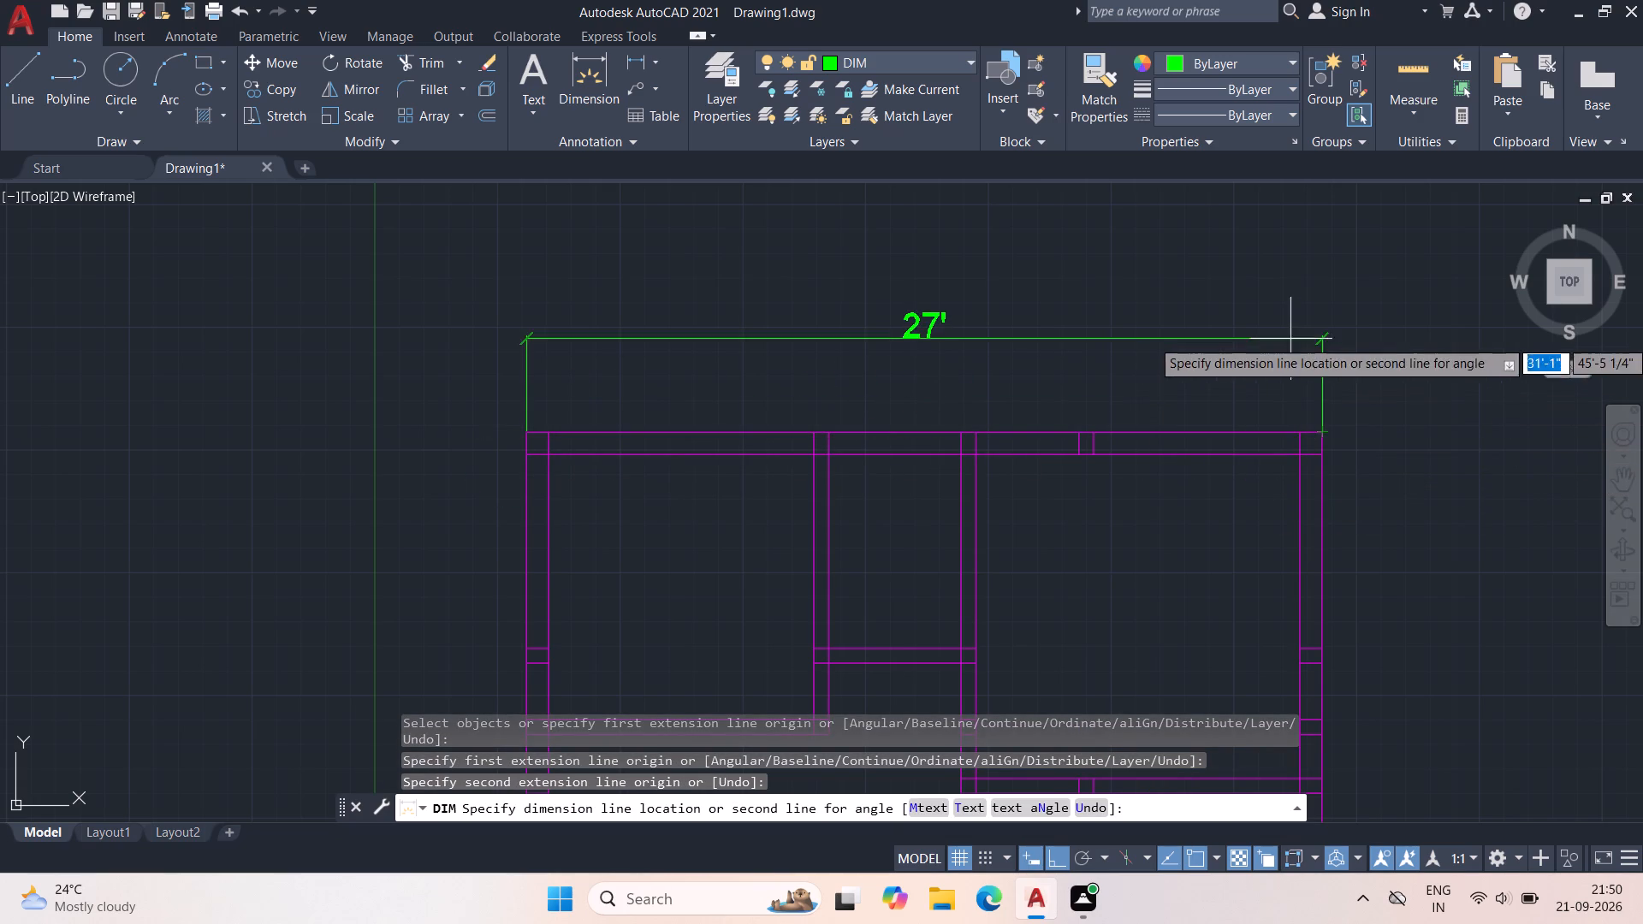
pyautogui.click(1295, 400)
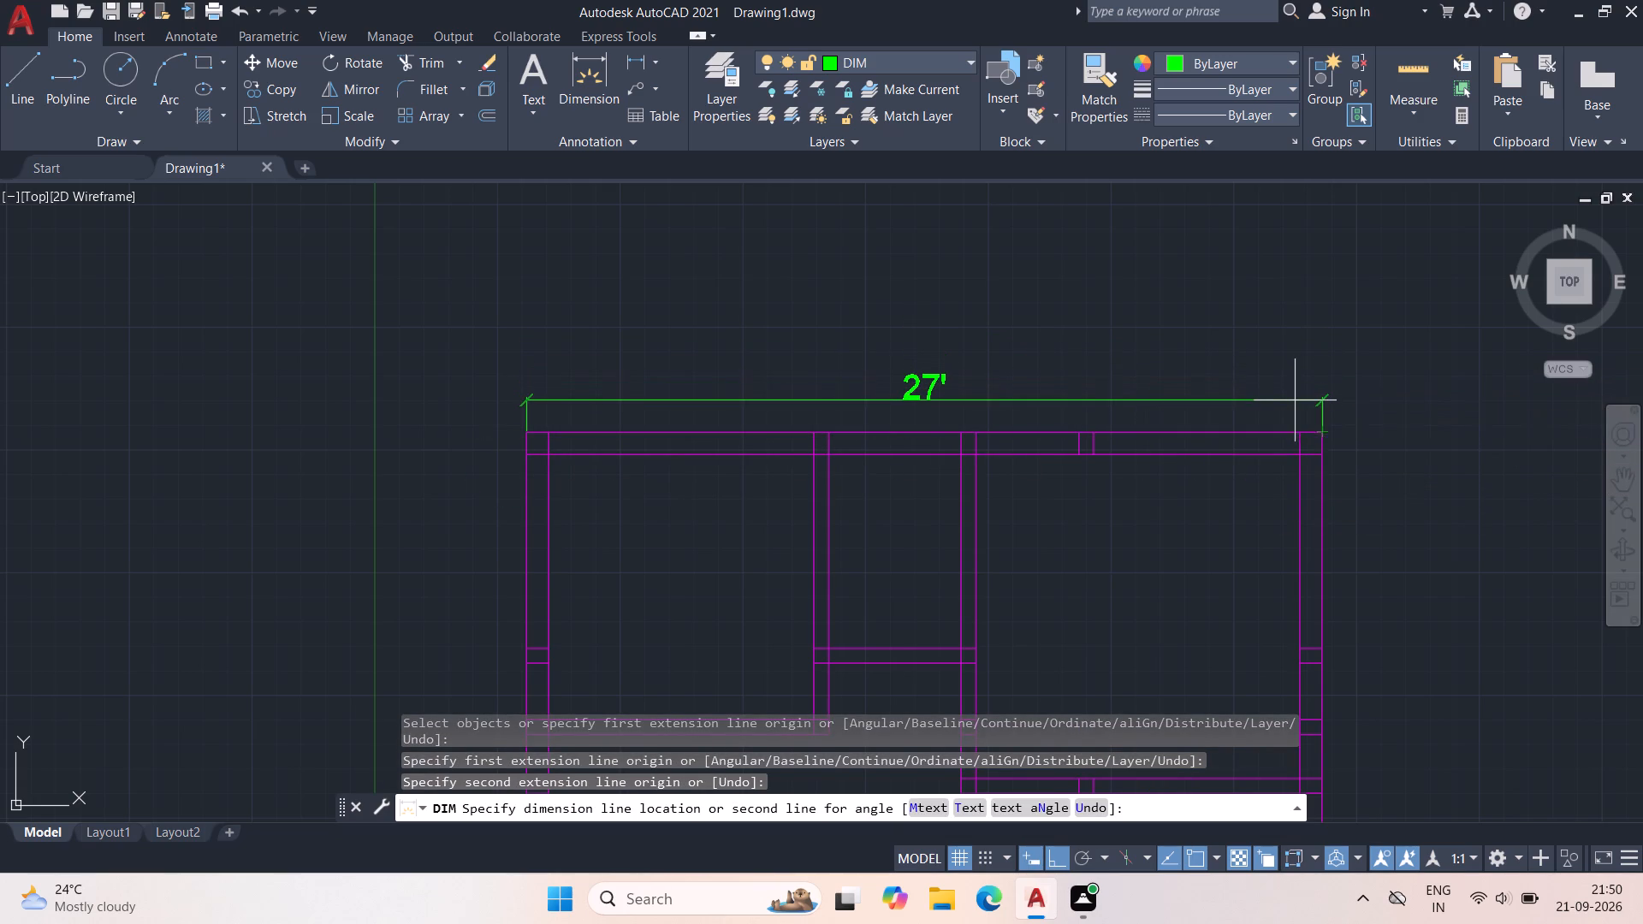
# Dimension the plan's overall height between the outer corners of the right wall, placing the dimension line just outside it.
pyautogui.click(1323, 432)
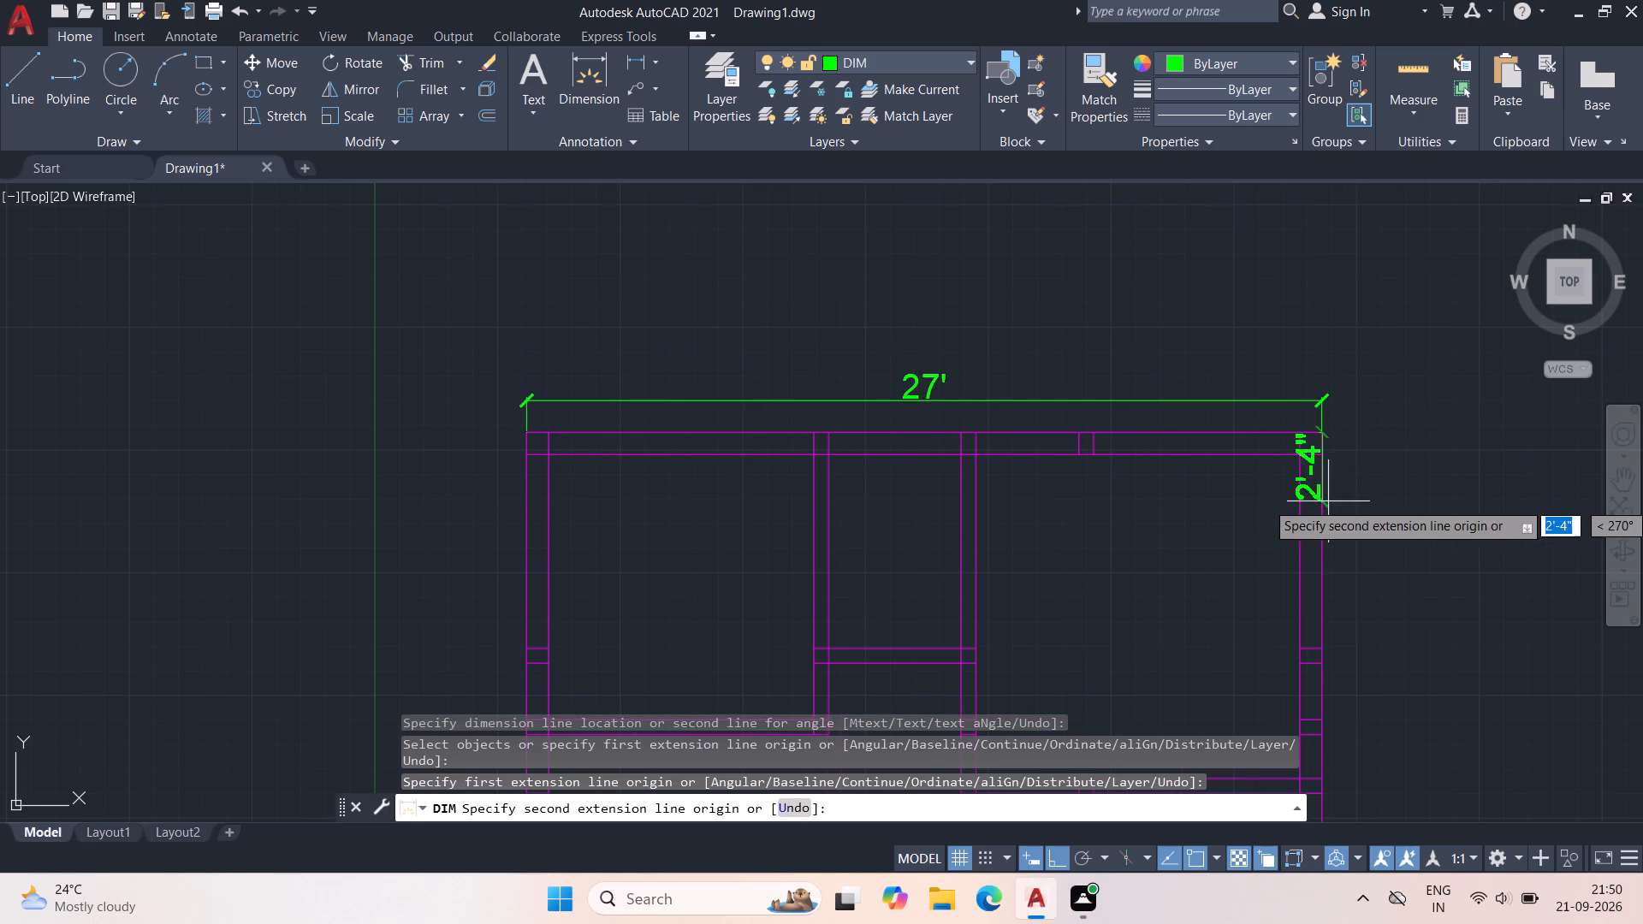
pyautogui.scroll(-3, 1328, 501)
pyautogui.moveTo(1330, 601); pyautogui.dragTo(1318, 343, button='middle')
pyautogui.scroll(2, 1321, 459)
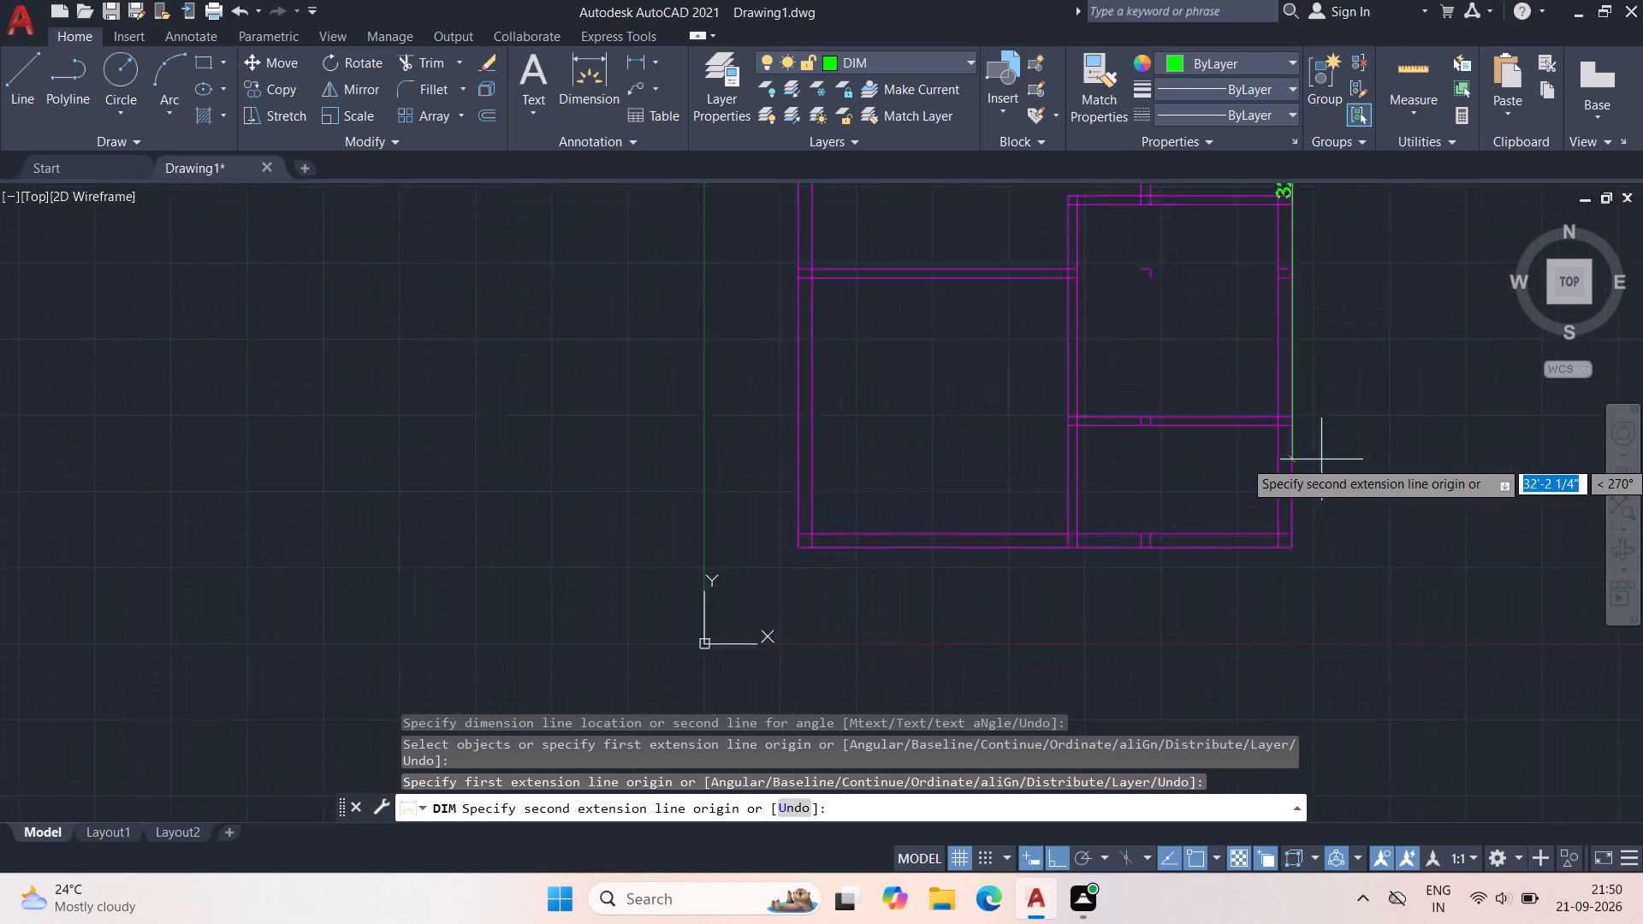
pyautogui.scroll(1, 1321, 459)
pyautogui.scroll(2, 1268, 605)
pyautogui.click(1263, 592)
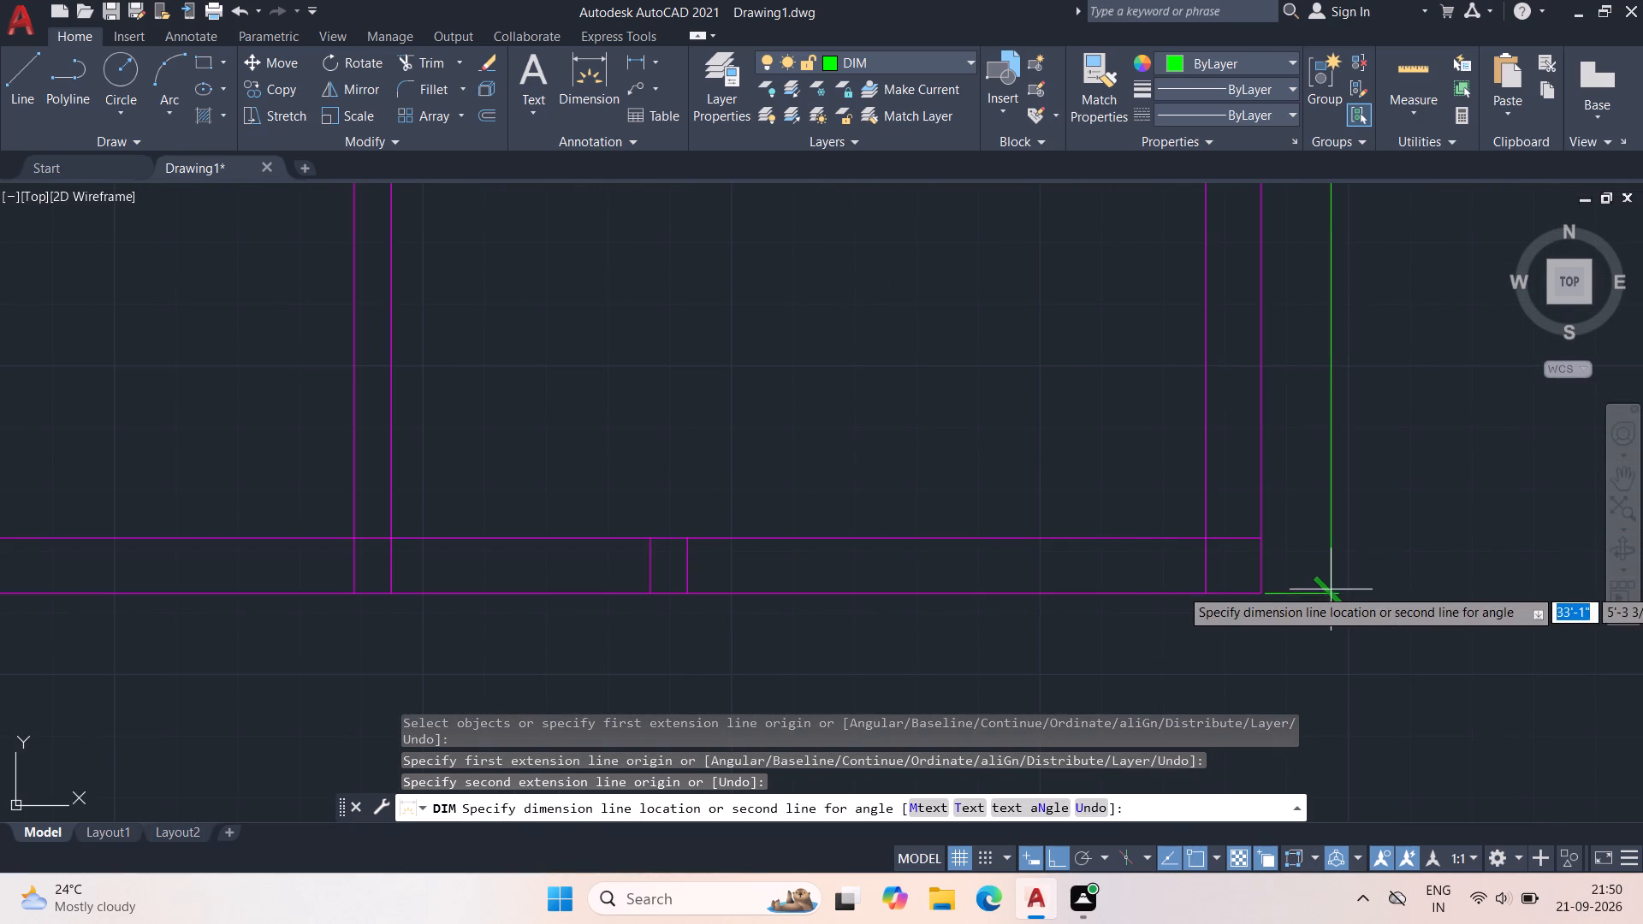
pyautogui.click(1325, 586)
pyautogui.scroll(-2, 1313, 471)
pyautogui.moveTo(1385, 378); pyautogui.dragTo(1298, 678, button='middle')
pyautogui.scroll(-2, 1303, 529)
pyautogui.moveTo(1309, 546); pyautogui.dragTo(1308, 540, button='middle')
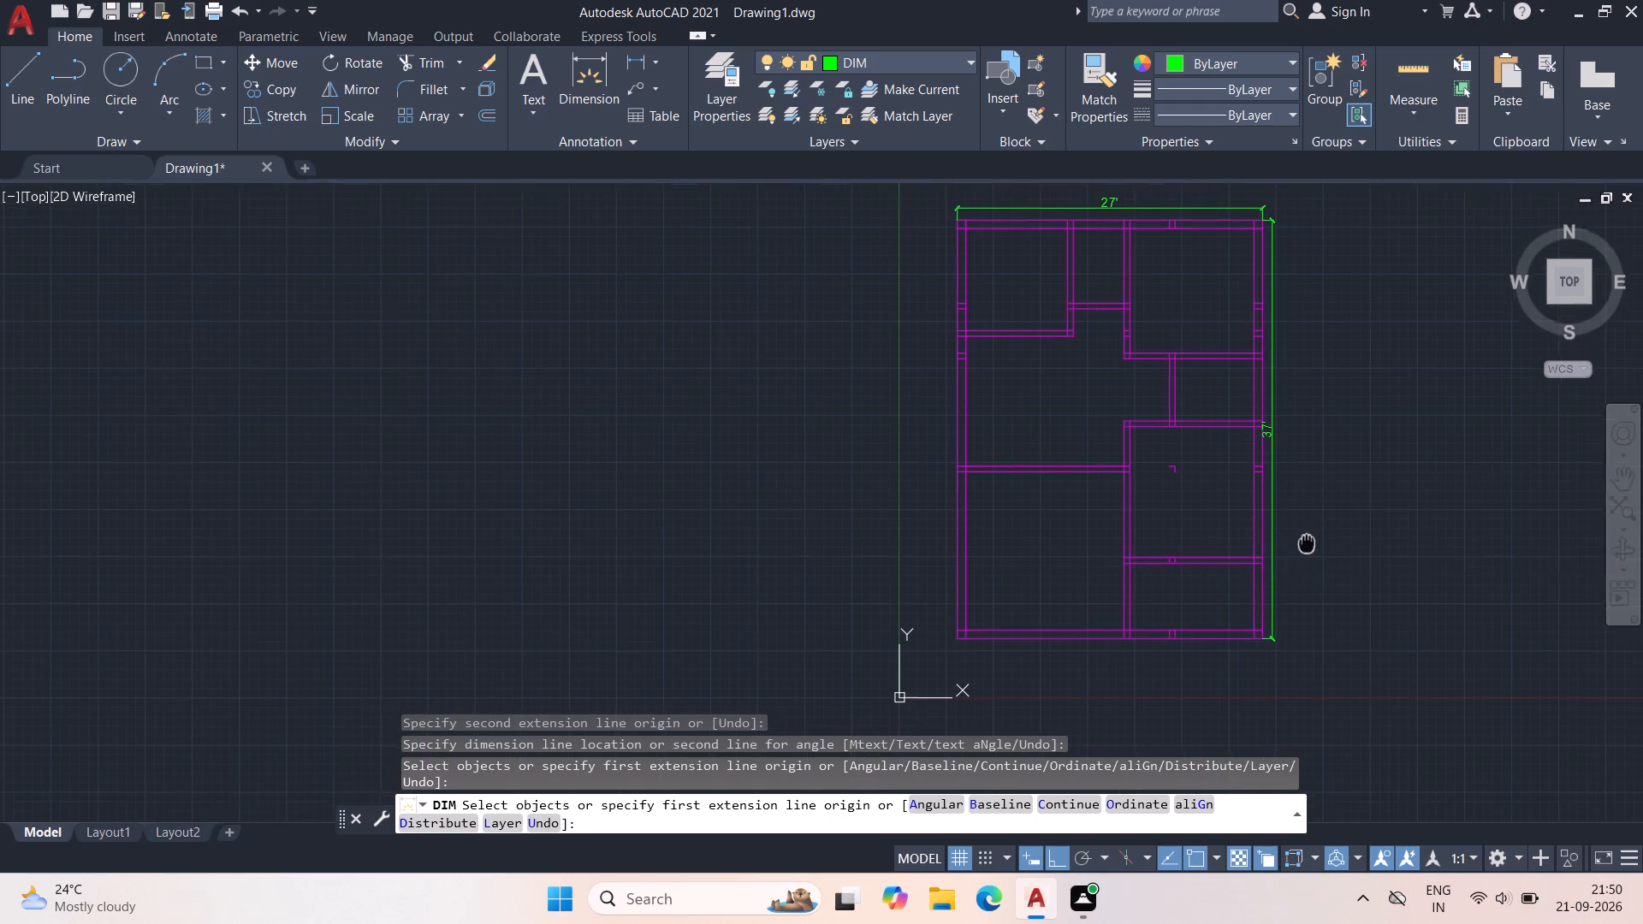
pyautogui.moveTo(1308, 540); pyautogui.dragTo(1296, 527, button='middle')
pyautogui.scroll(2, 1033, 258)
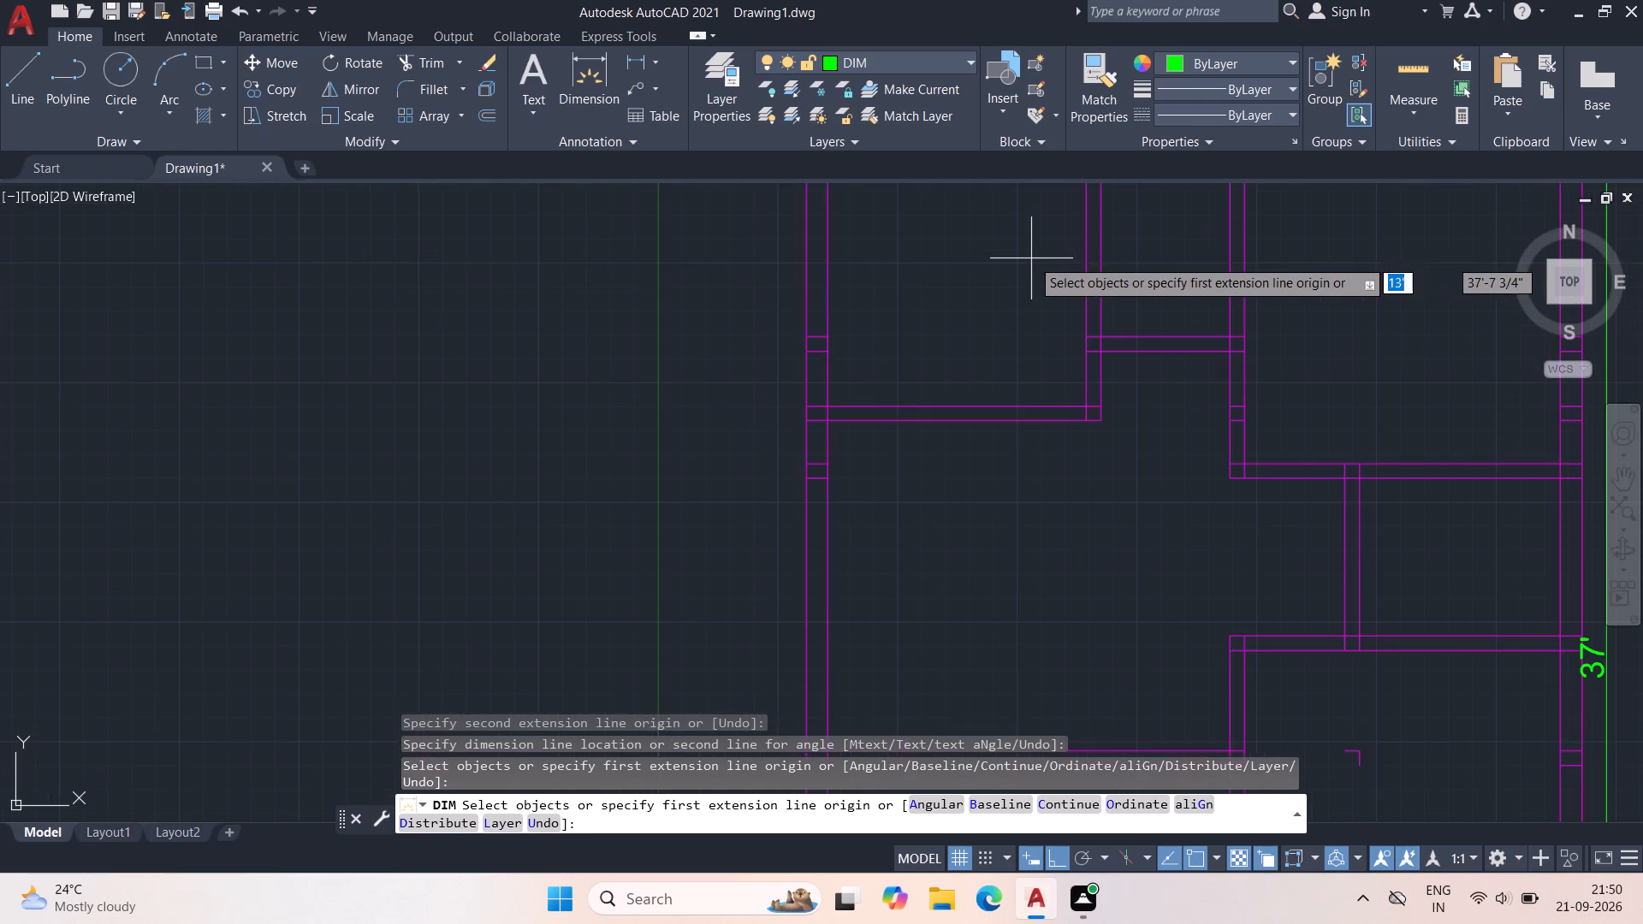
pyautogui.press('Escape')
# Quick-measure the clear inside widths and heights of the rooms throughout the plan.
pyautogui.moveTo(1026, 274); pyautogui.dragTo(1016, 412, button='middle')
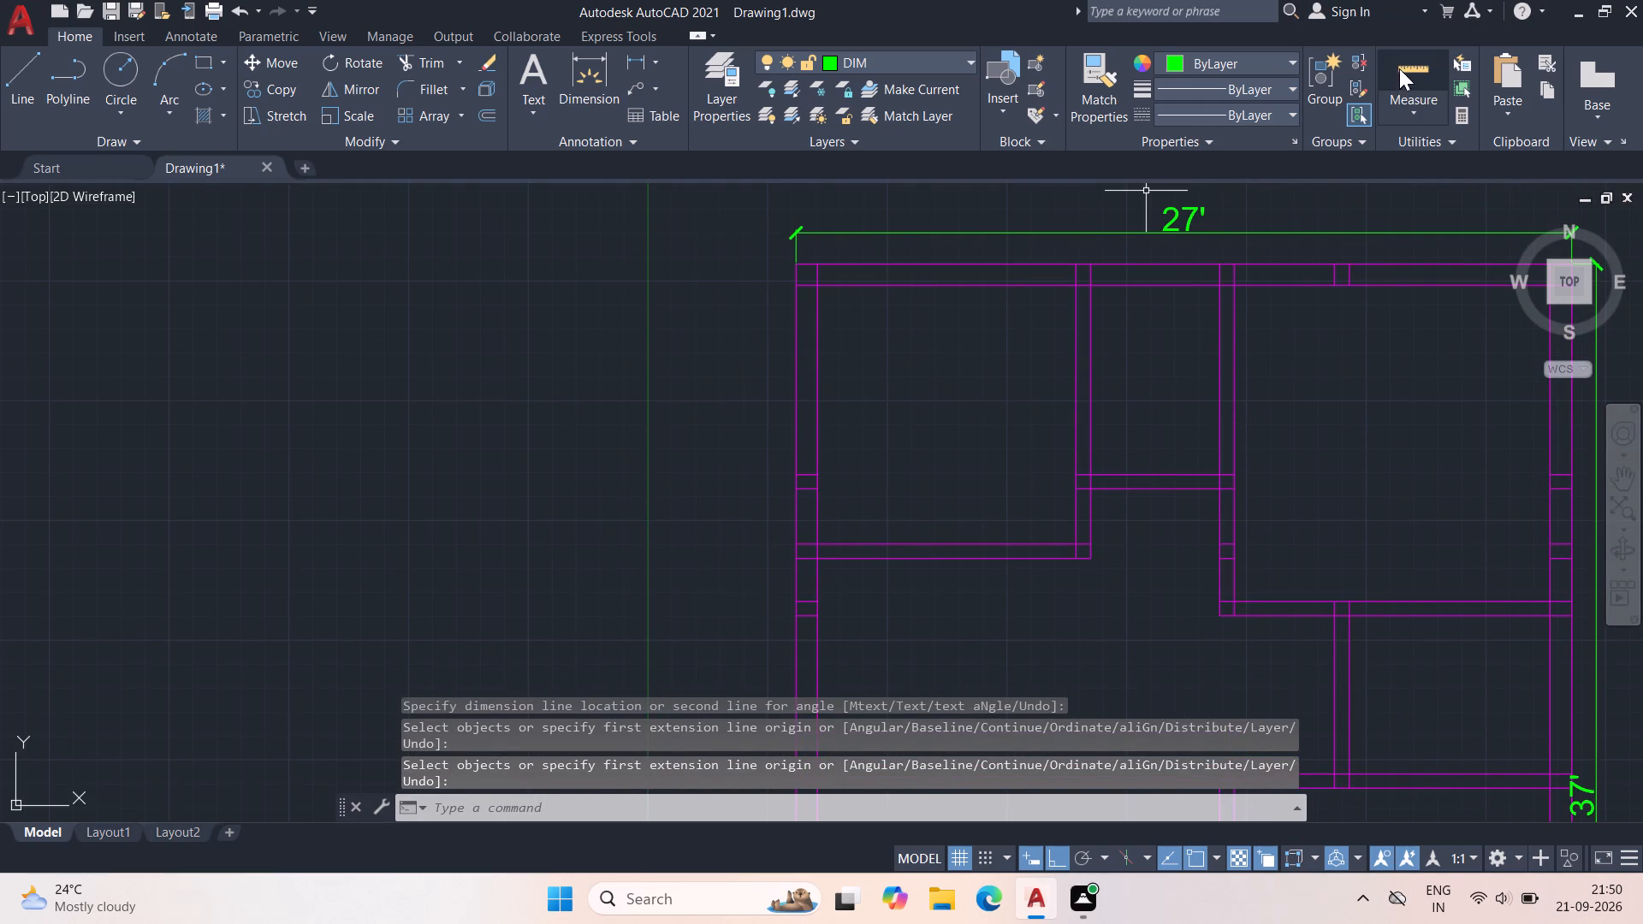
pyautogui.click(1399, 68)
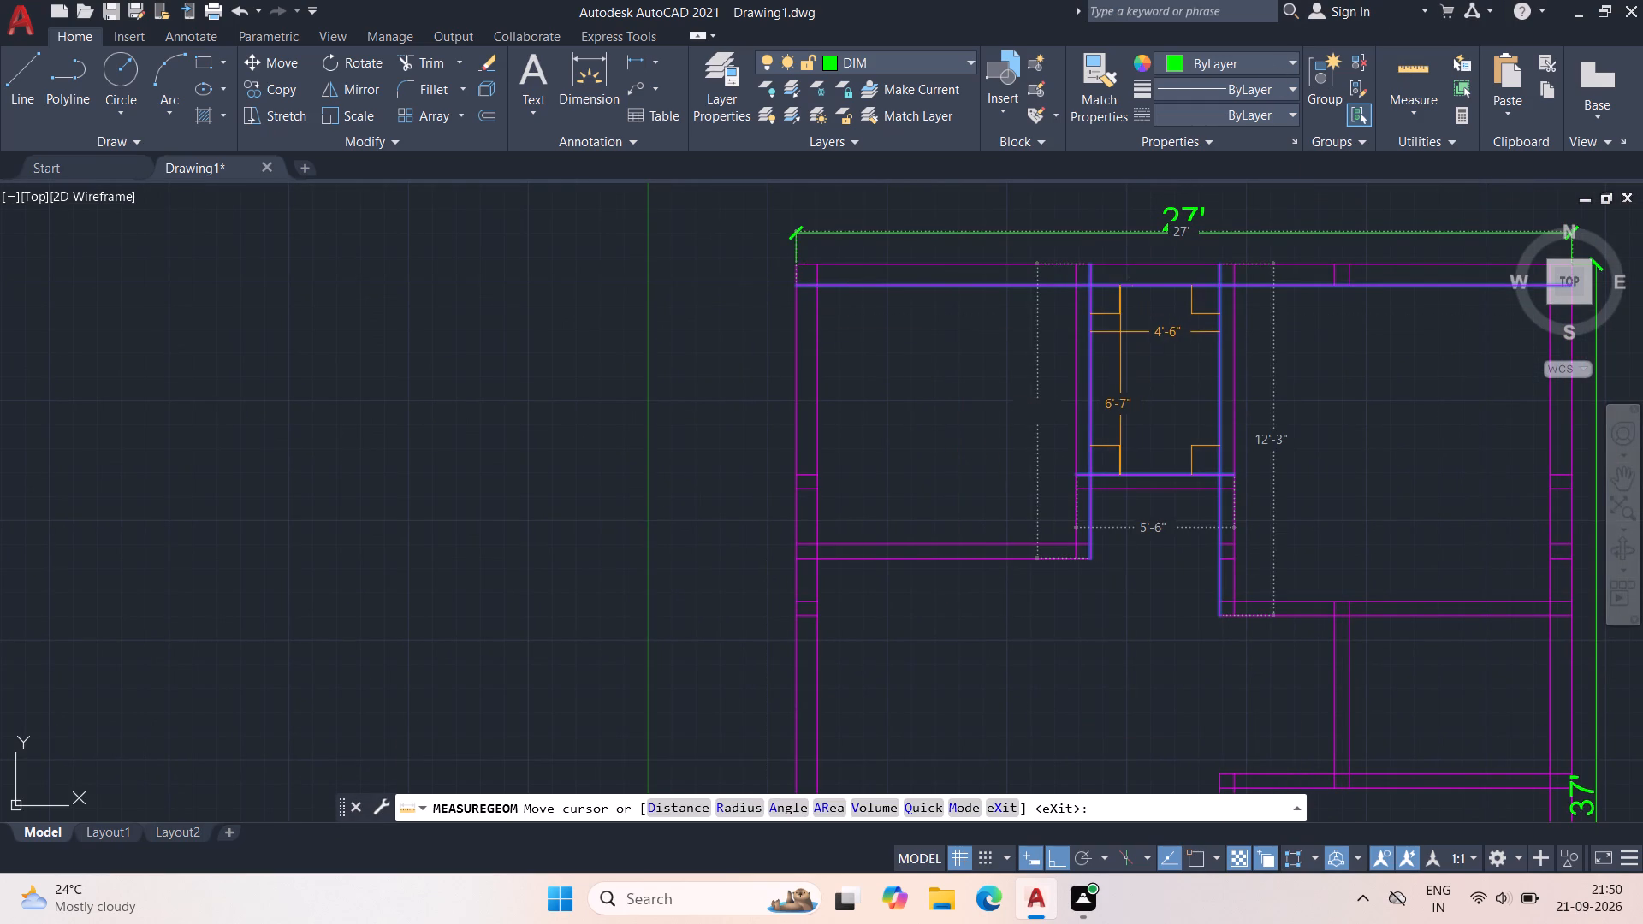
pyautogui.moveTo(1332, 370); pyautogui.dragTo(1104, 112, button='middle')
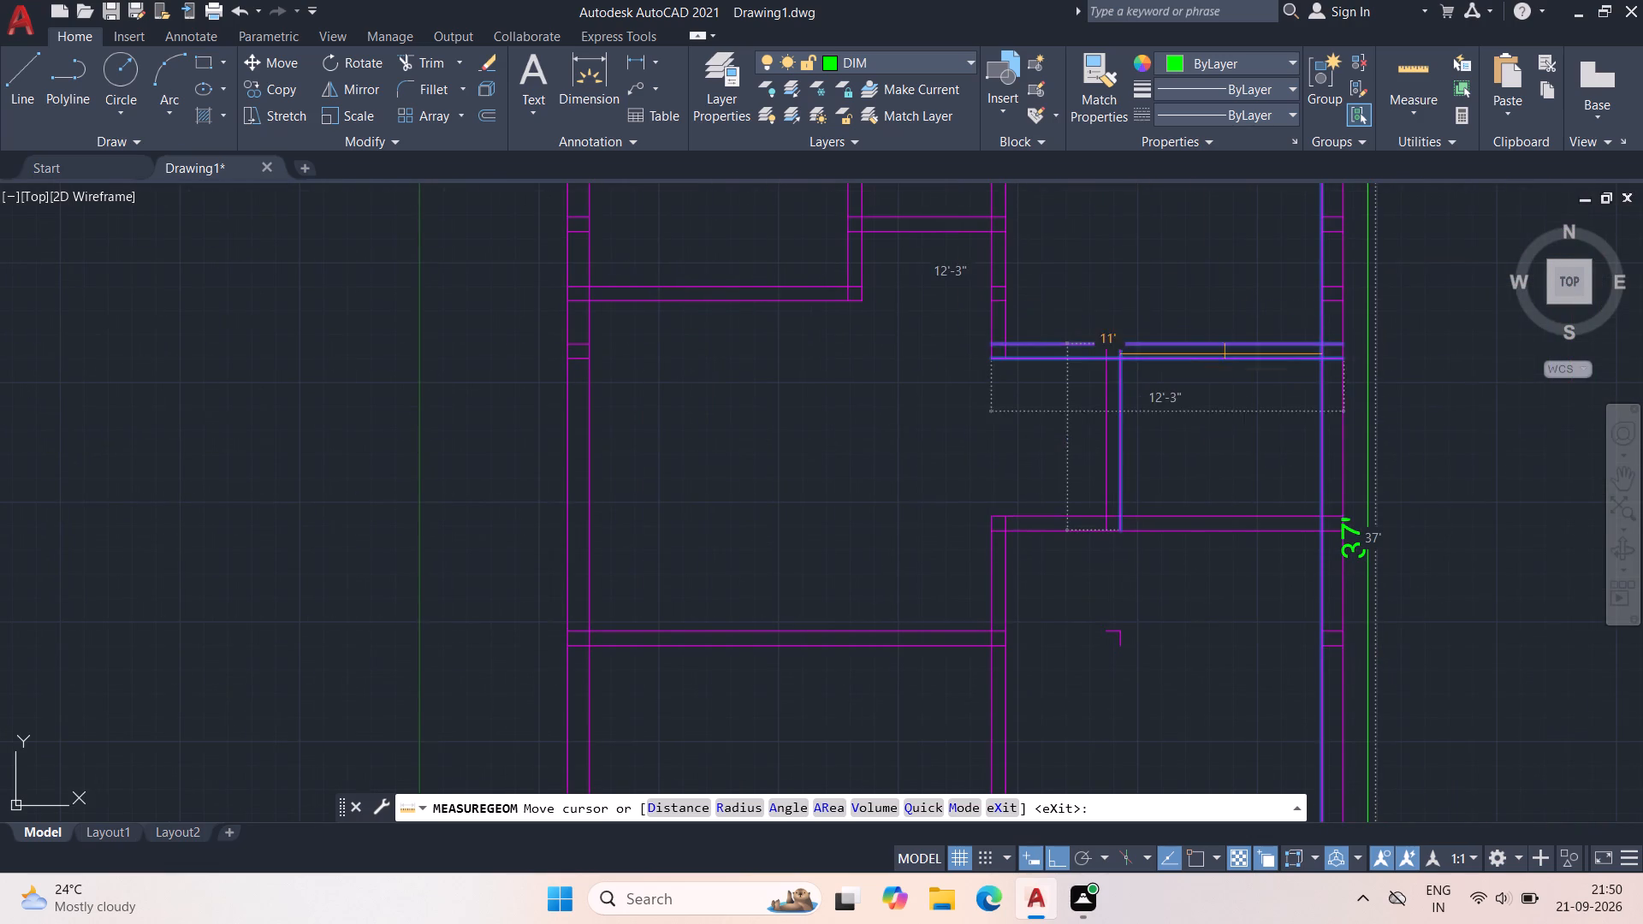
pyautogui.moveTo(1225, 413); pyautogui.dragTo(1154, 0, button='middle')
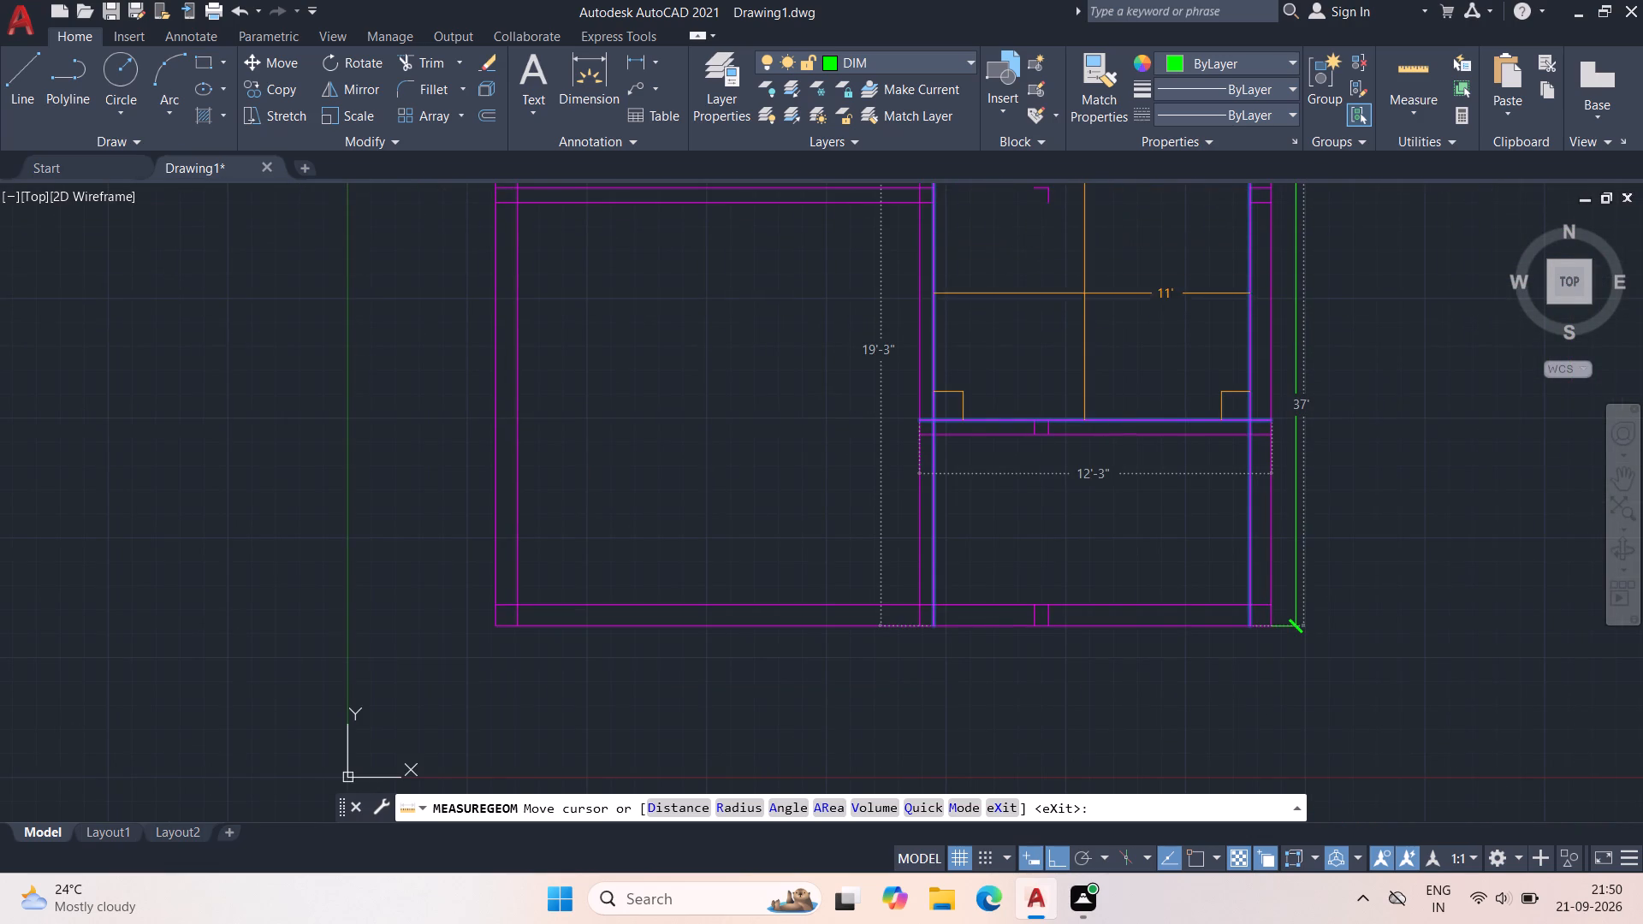
pyautogui.moveTo(1085, 294); pyautogui.dragTo(1090, 455, button='middle')
pyautogui.moveTo(1093, 448); pyautogui.dragTo(1177, 128, button='middle')
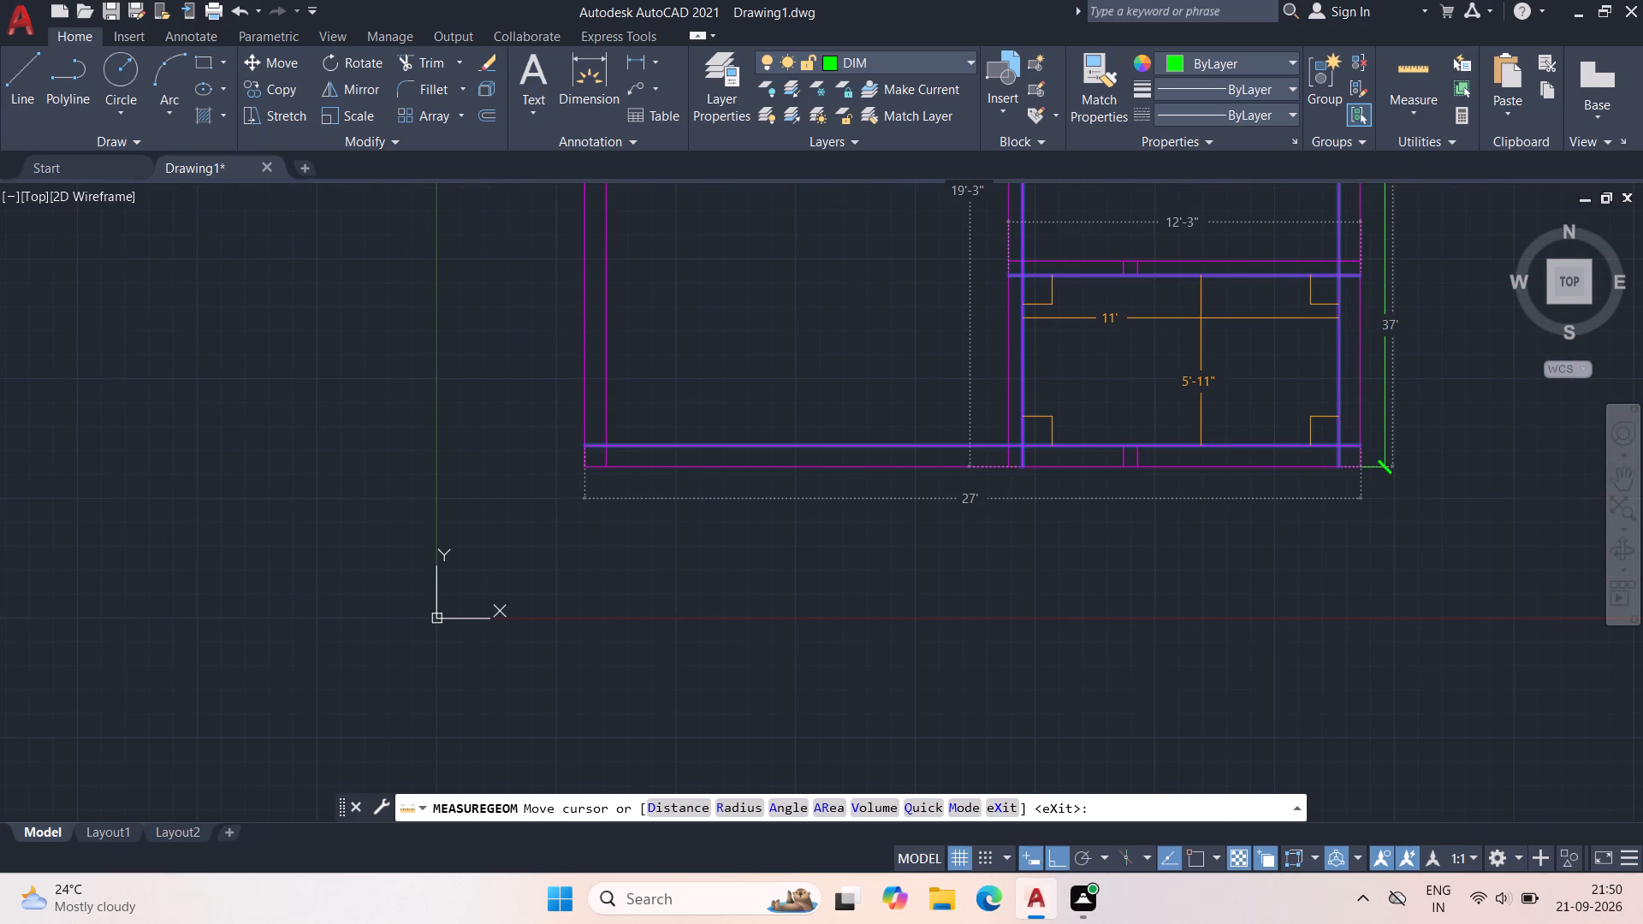
pyautogui.moveTo(1213, 326); pyautogui.dragTo(1221, 335, button='middle')
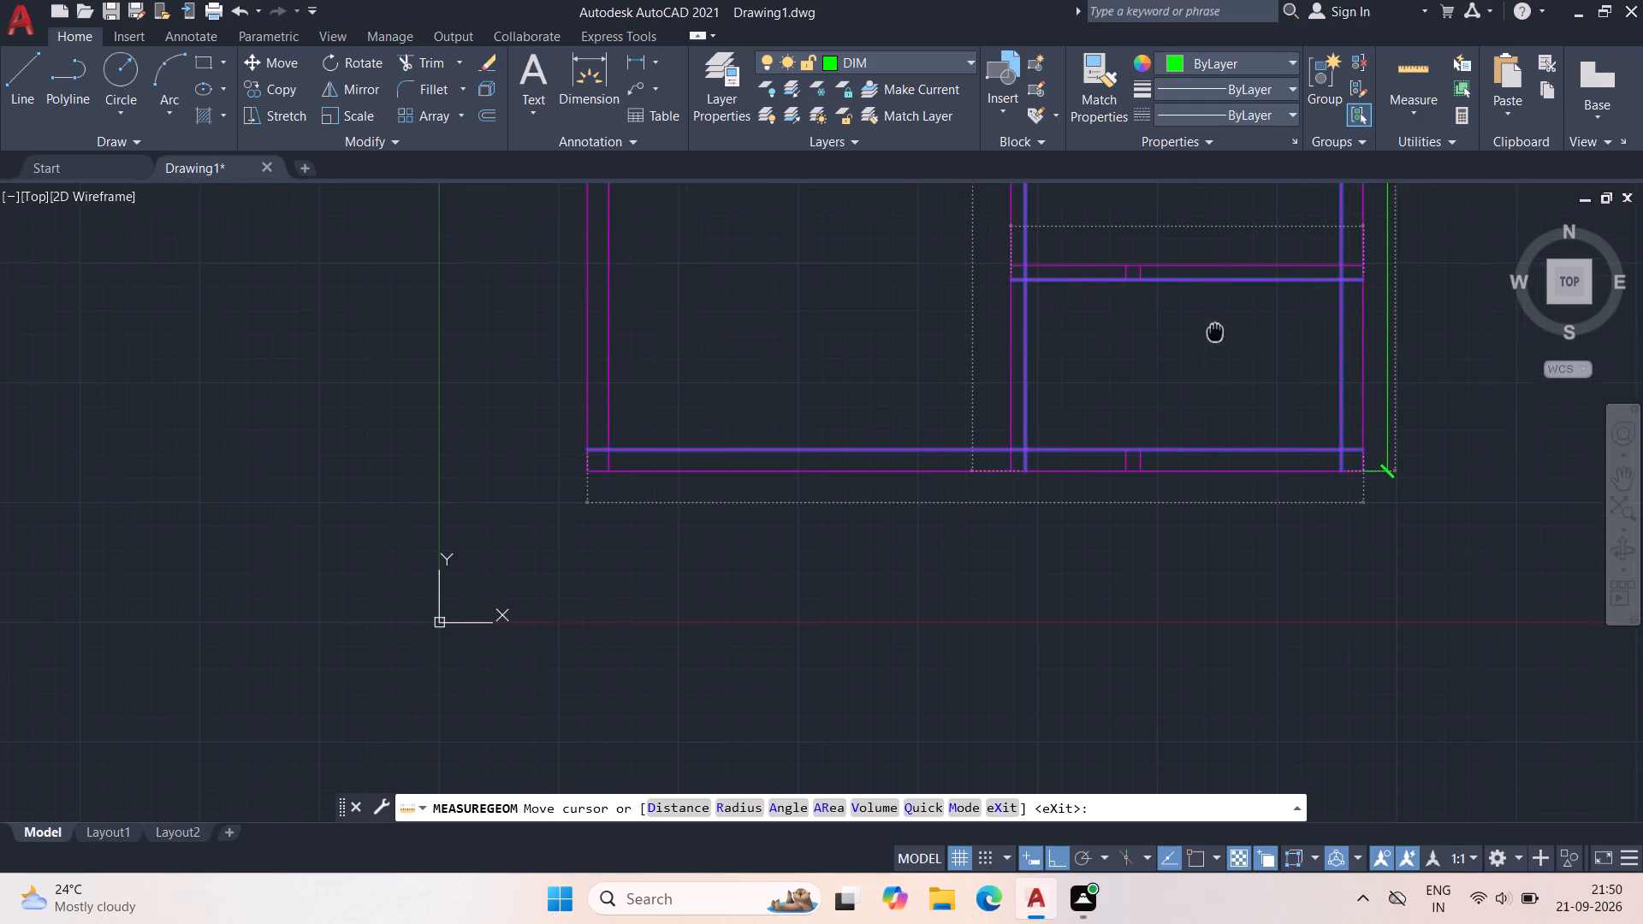
pyautogui.moveTo(1221, 335); pyautogui.dragTo(1225, 427, button='middle')
pyautogui.moveTo(829, 500); pyautogui.dragTo(835, 575, button='middle')
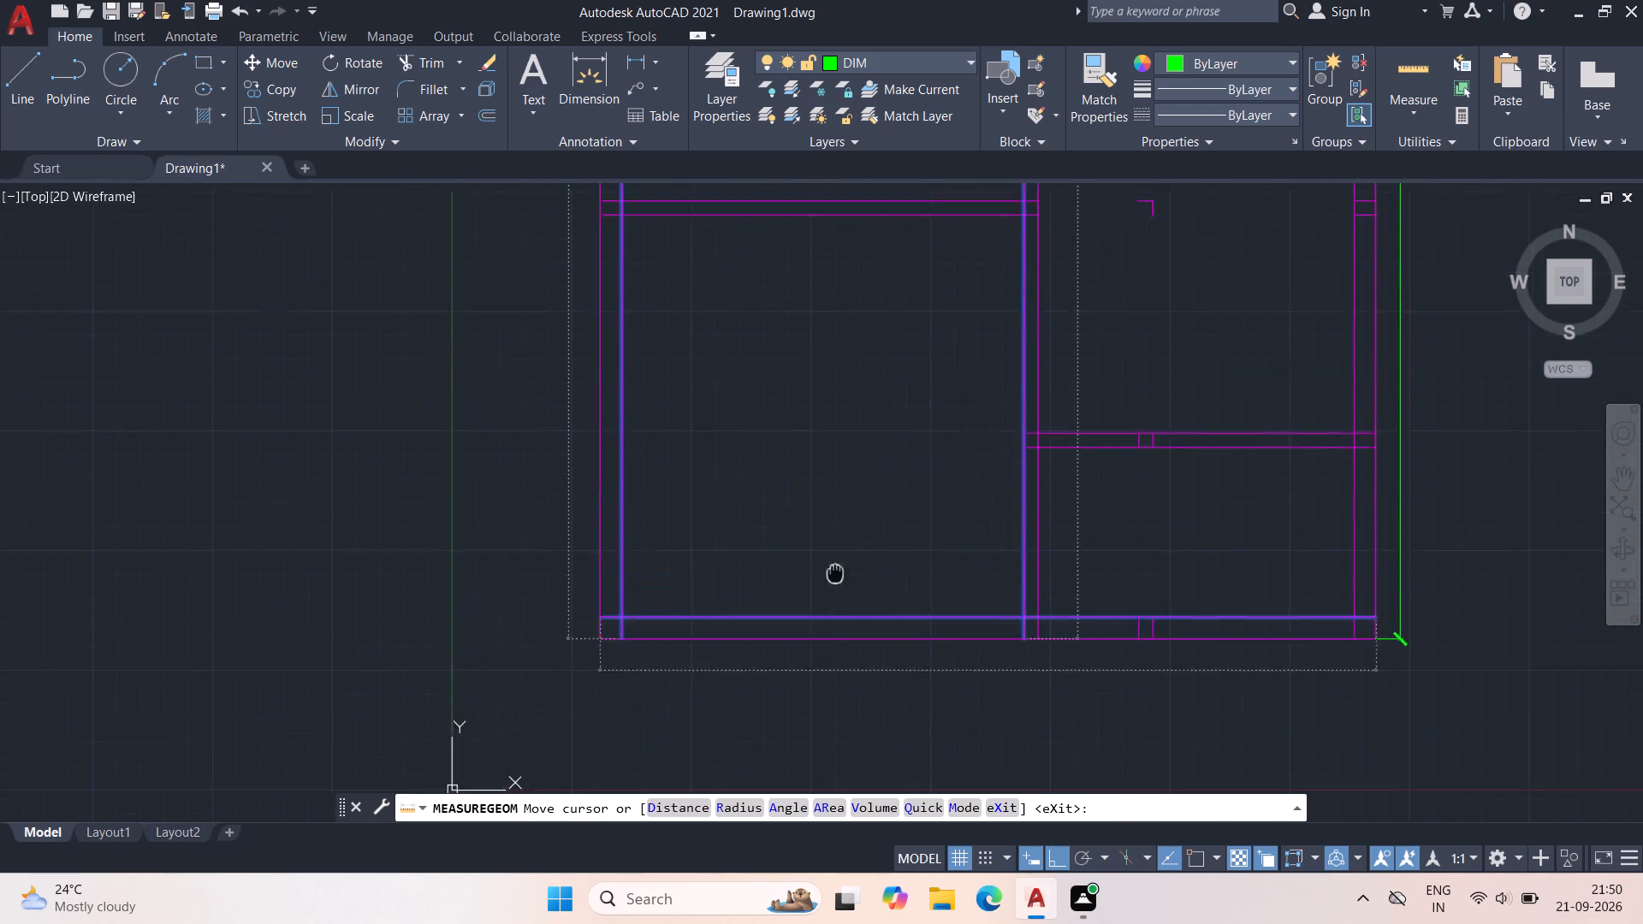
pyautogui.moveTo(835, 575); pyautogui.dragTo(846, 699, button='middle')
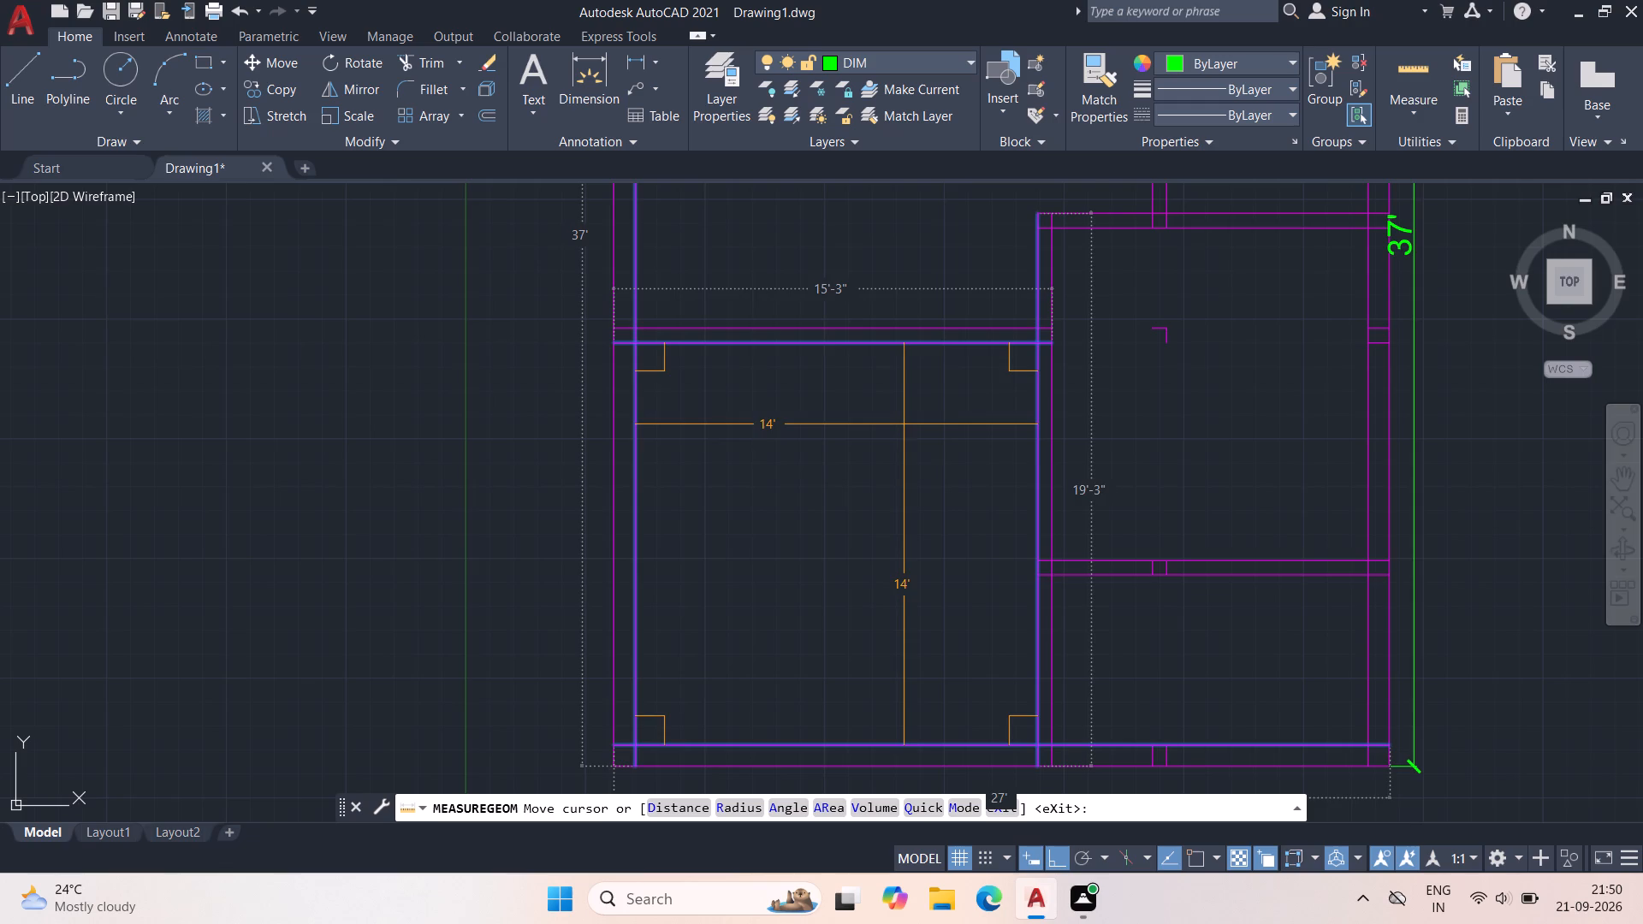
pyautogui.moveTo(906, 425); pyautogui.dragTo(916, 684, button='middle')
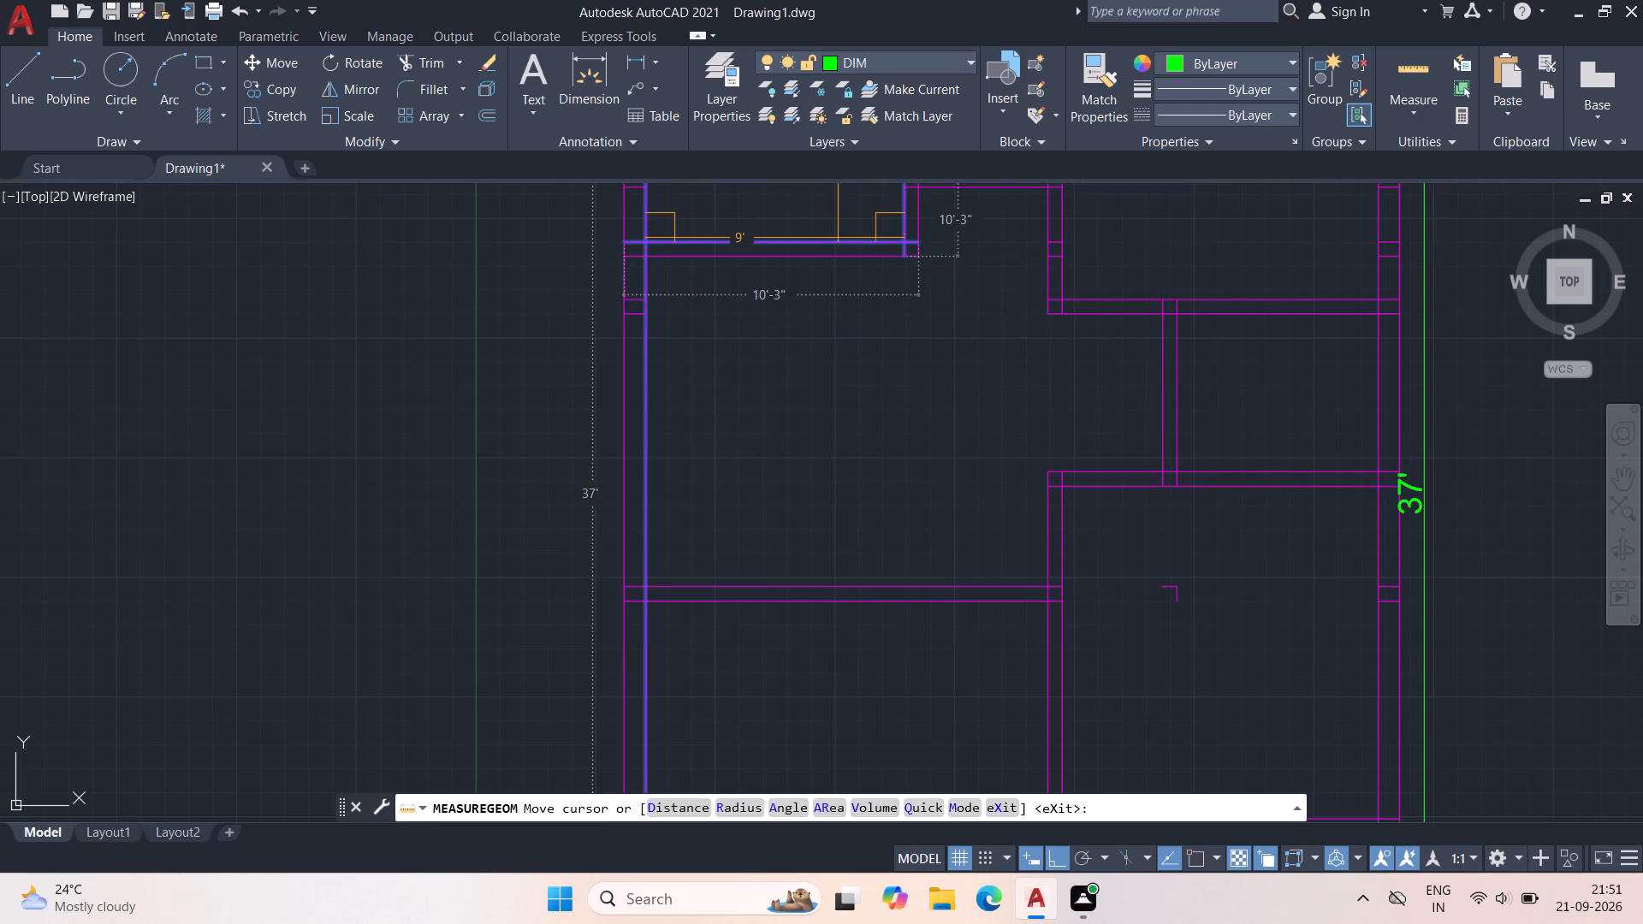
pyautogui.moveTo(839, 241); pyautogui.dragTo(862, 297, button='middle')
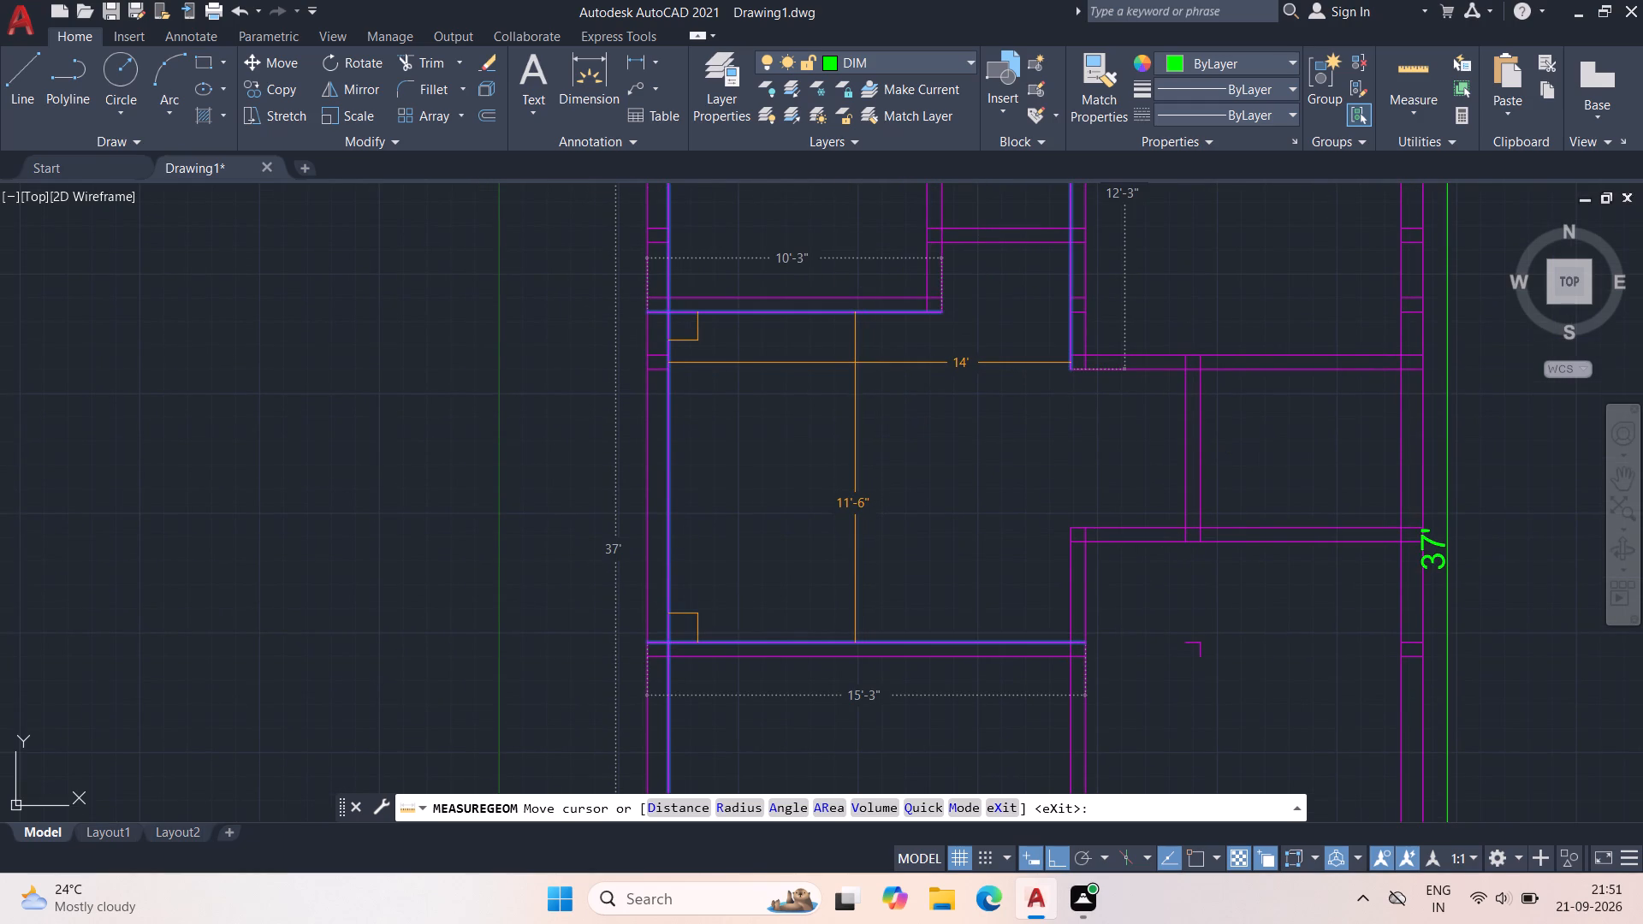
pyautogui.press('Escape')
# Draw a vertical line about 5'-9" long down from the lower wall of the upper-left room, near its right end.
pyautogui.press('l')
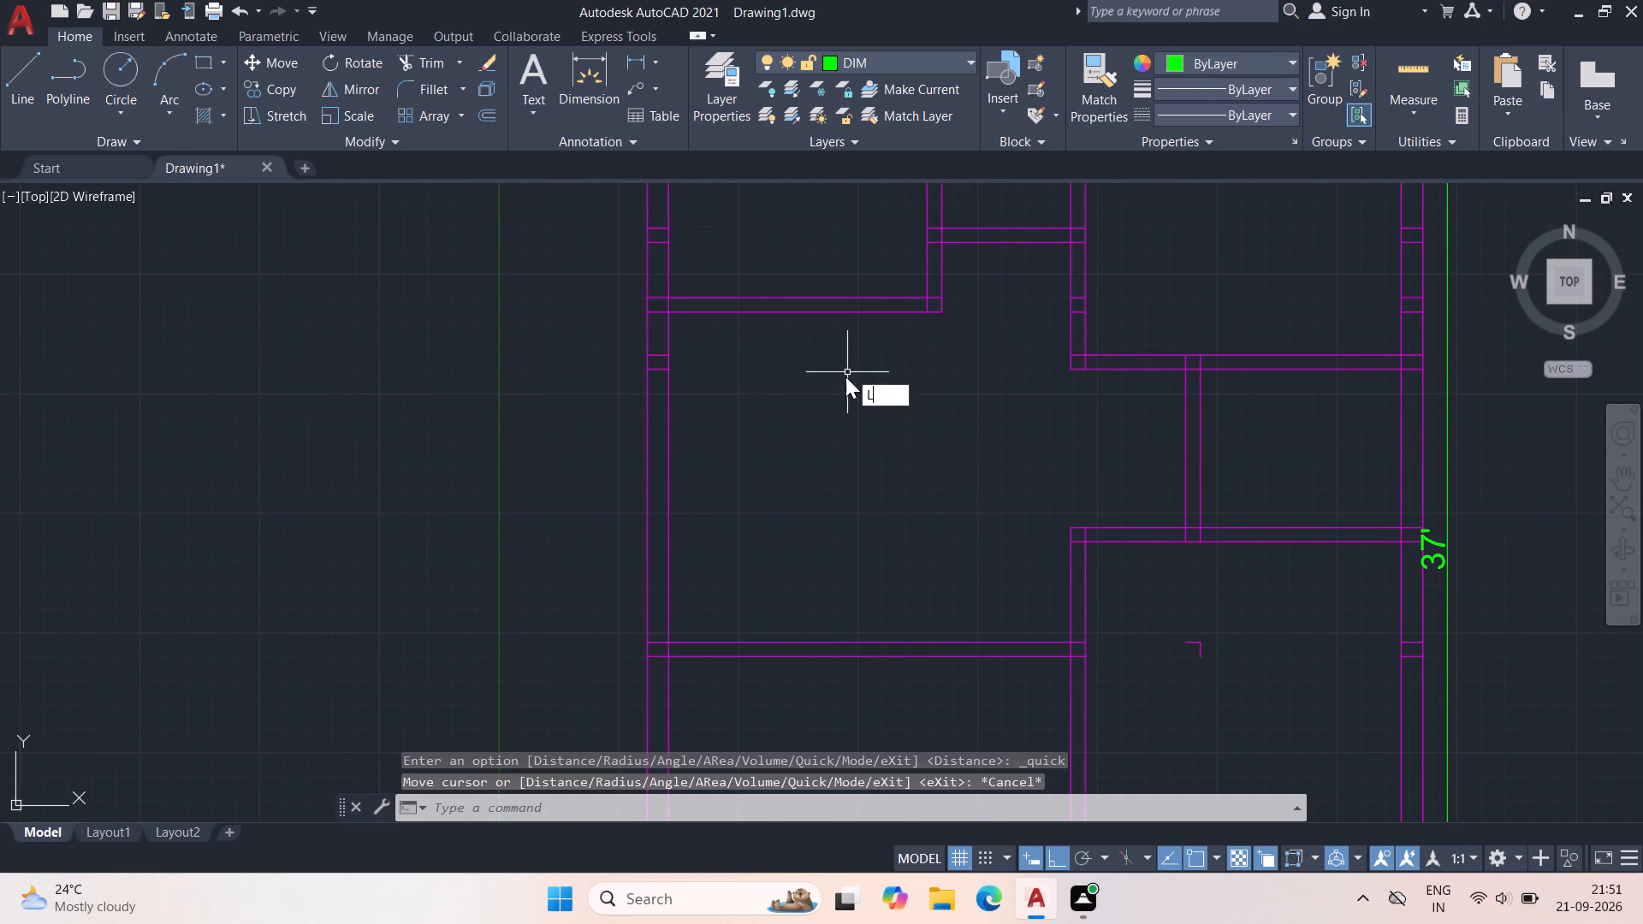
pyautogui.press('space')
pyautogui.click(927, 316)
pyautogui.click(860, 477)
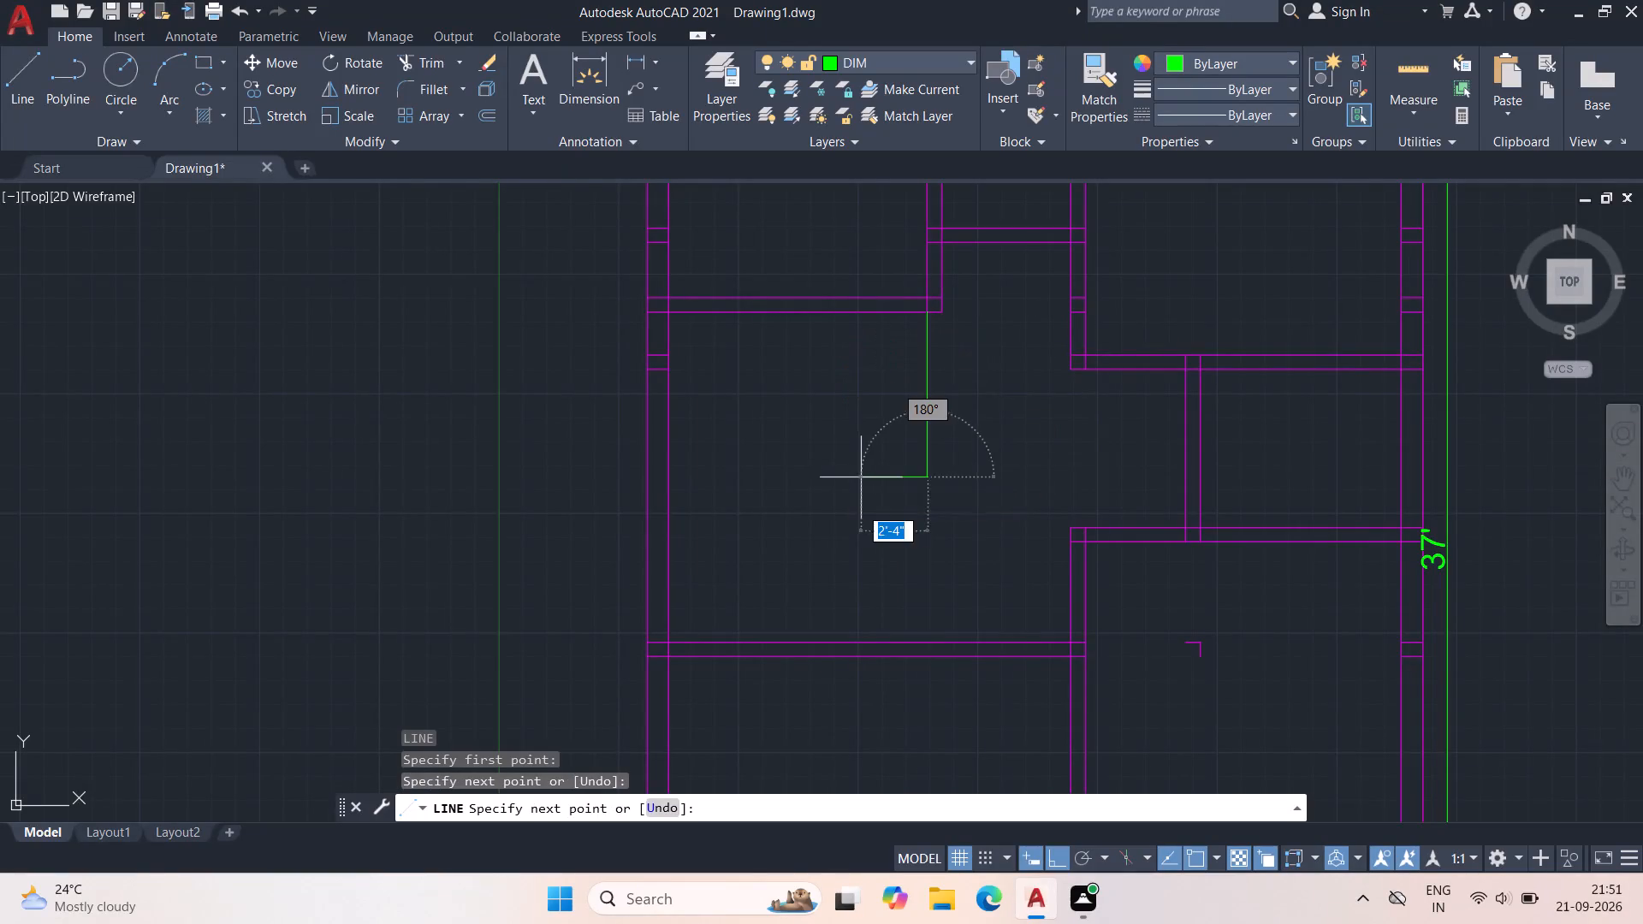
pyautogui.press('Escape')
# Quick-measure the space between the left outer wall and the new vertical line.
pyautogui.click(1389, 68)
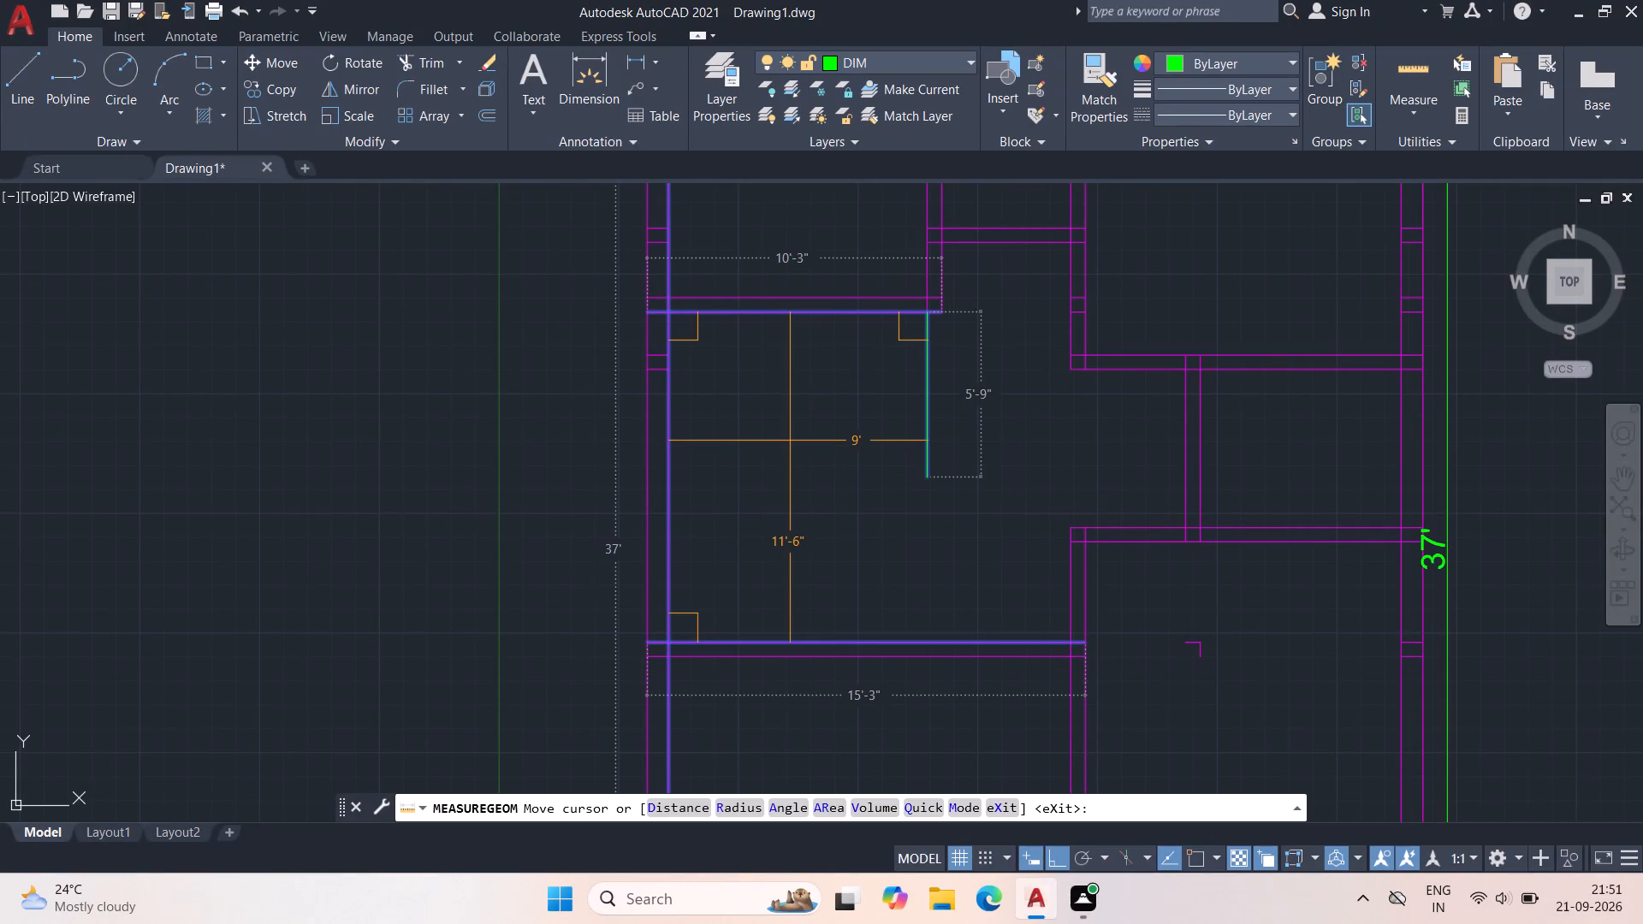
pyautogui.press('Escape')
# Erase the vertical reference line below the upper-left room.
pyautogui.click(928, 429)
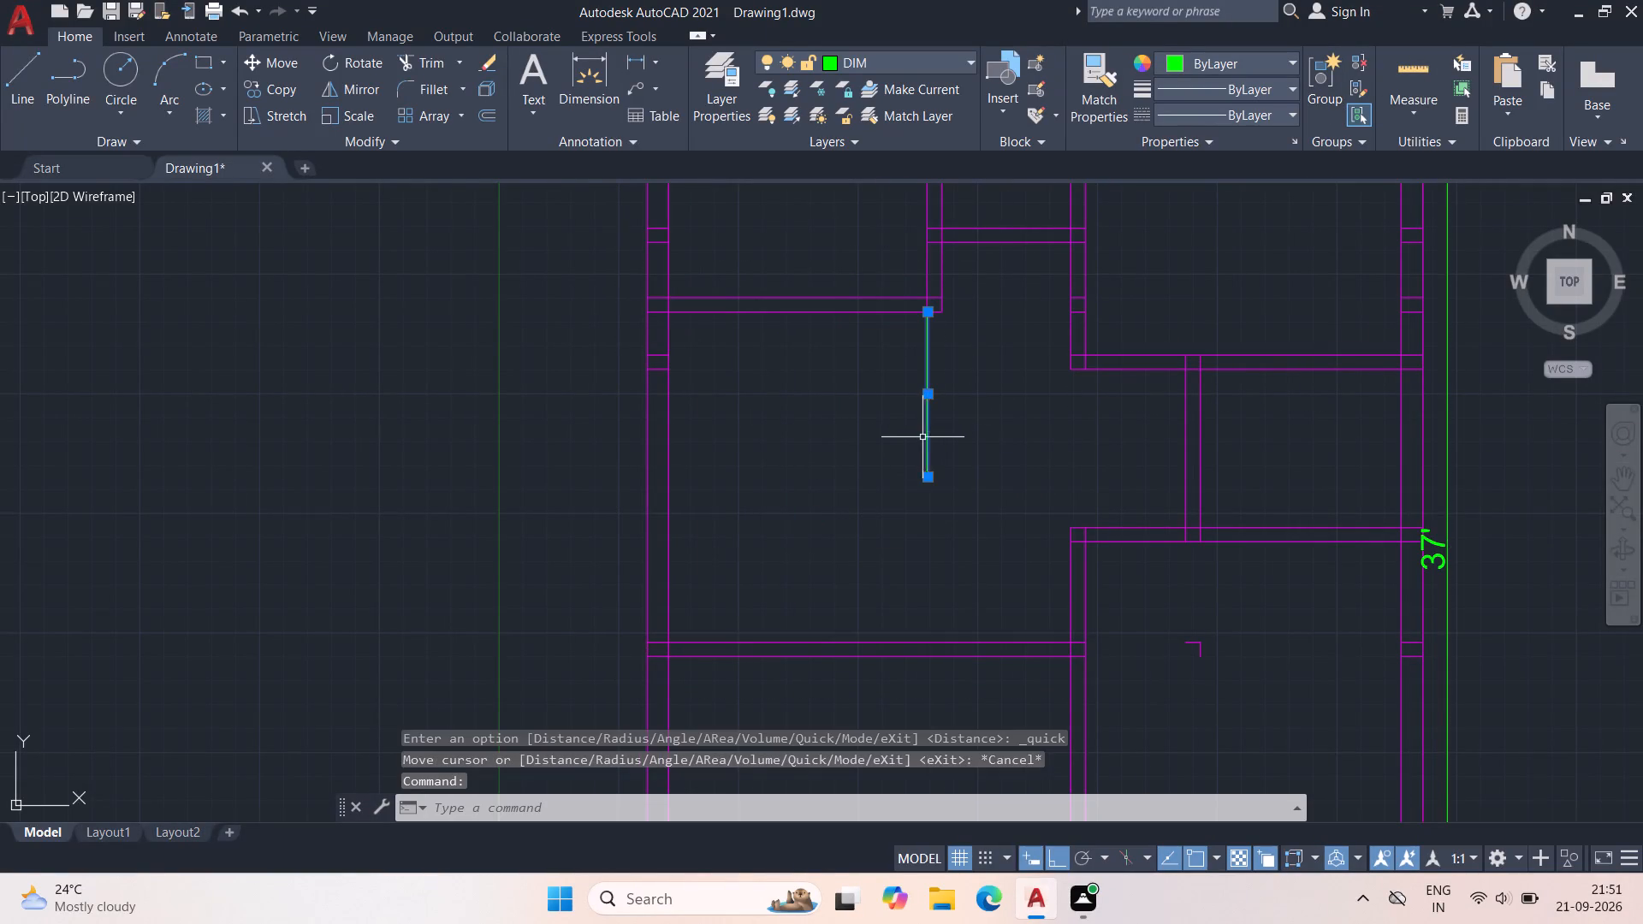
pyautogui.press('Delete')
# Erase the two stray short wall segments inside the room below the small right-hand room.
pyautogui.scroll(-1, 949, 426)
pyautogui.moveTo(944, 431); pyautogui.dragTo(866, 299, button='middle')
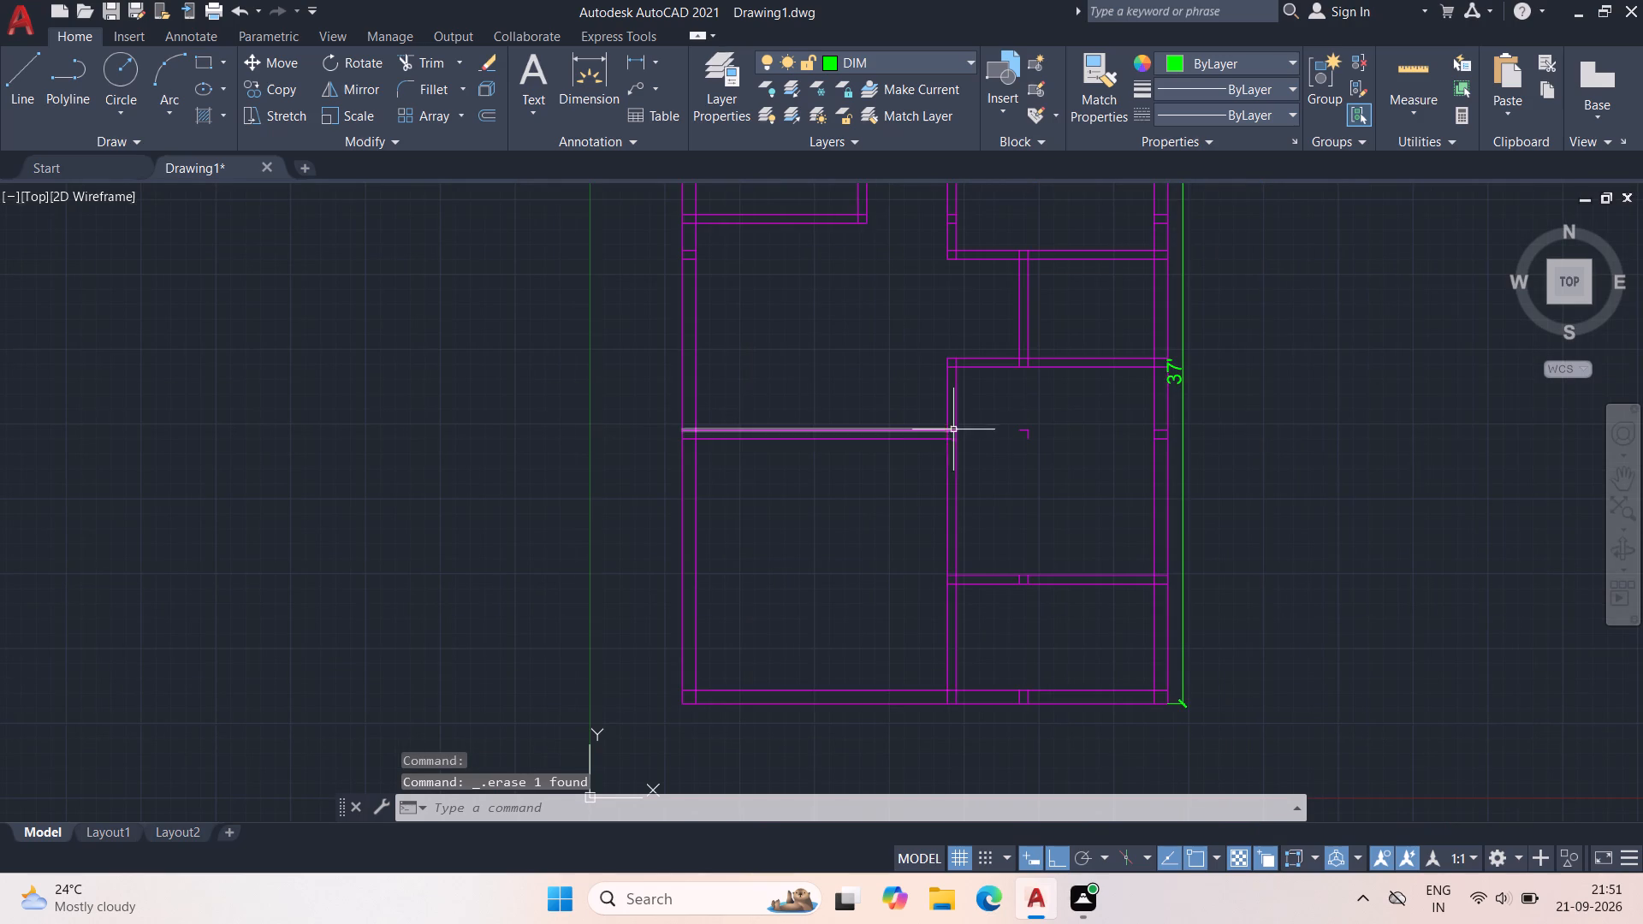
pyautogui.click(1007, 405)
pyautogui.click(1053, 487)
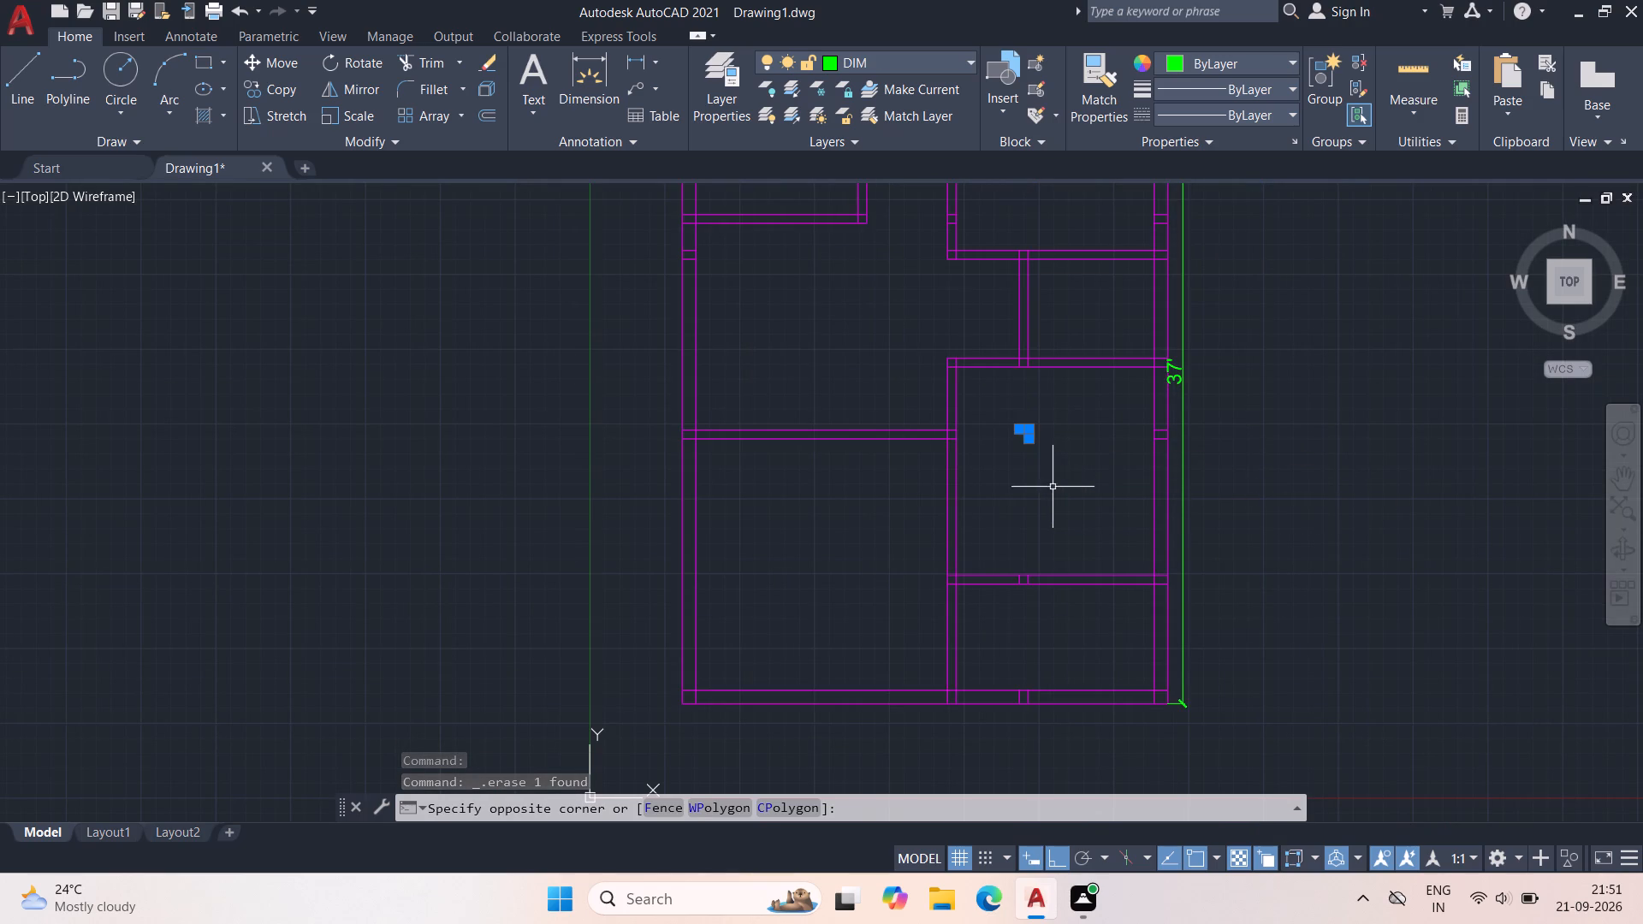
pyautogui.press('Delete')
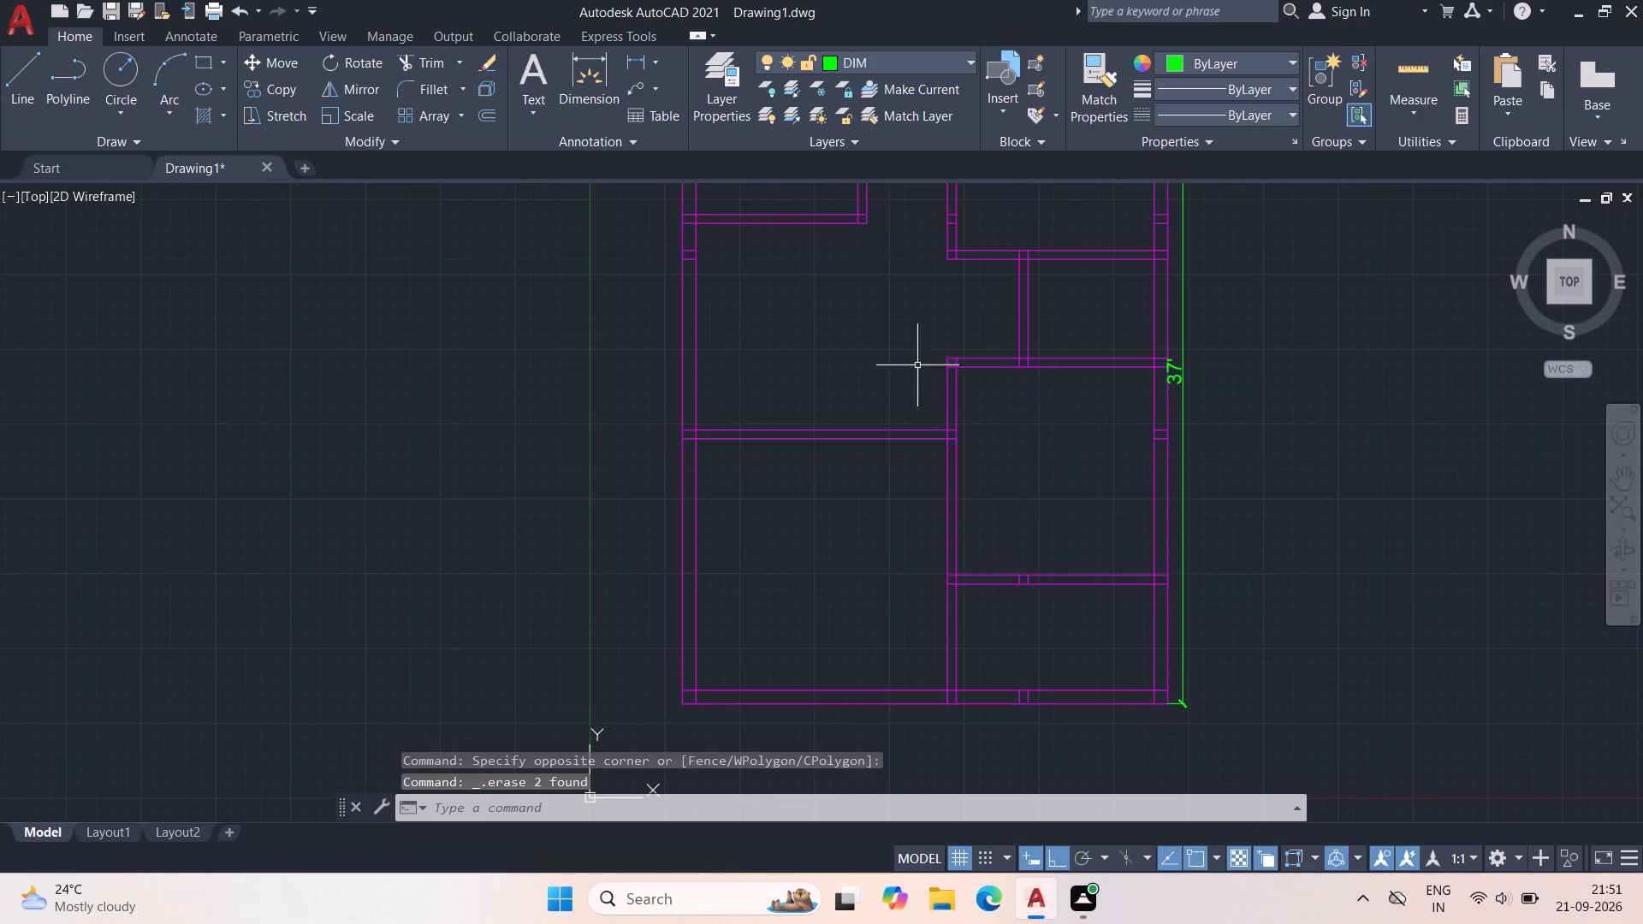
# Trim the overlapping wall lines at the top-left outer corner and the two short stubs crossing the left wall beside the upper-left room.
pyautogui.moveTo(865, 307); pyautogui.dragTo(901, 467, button='middle')
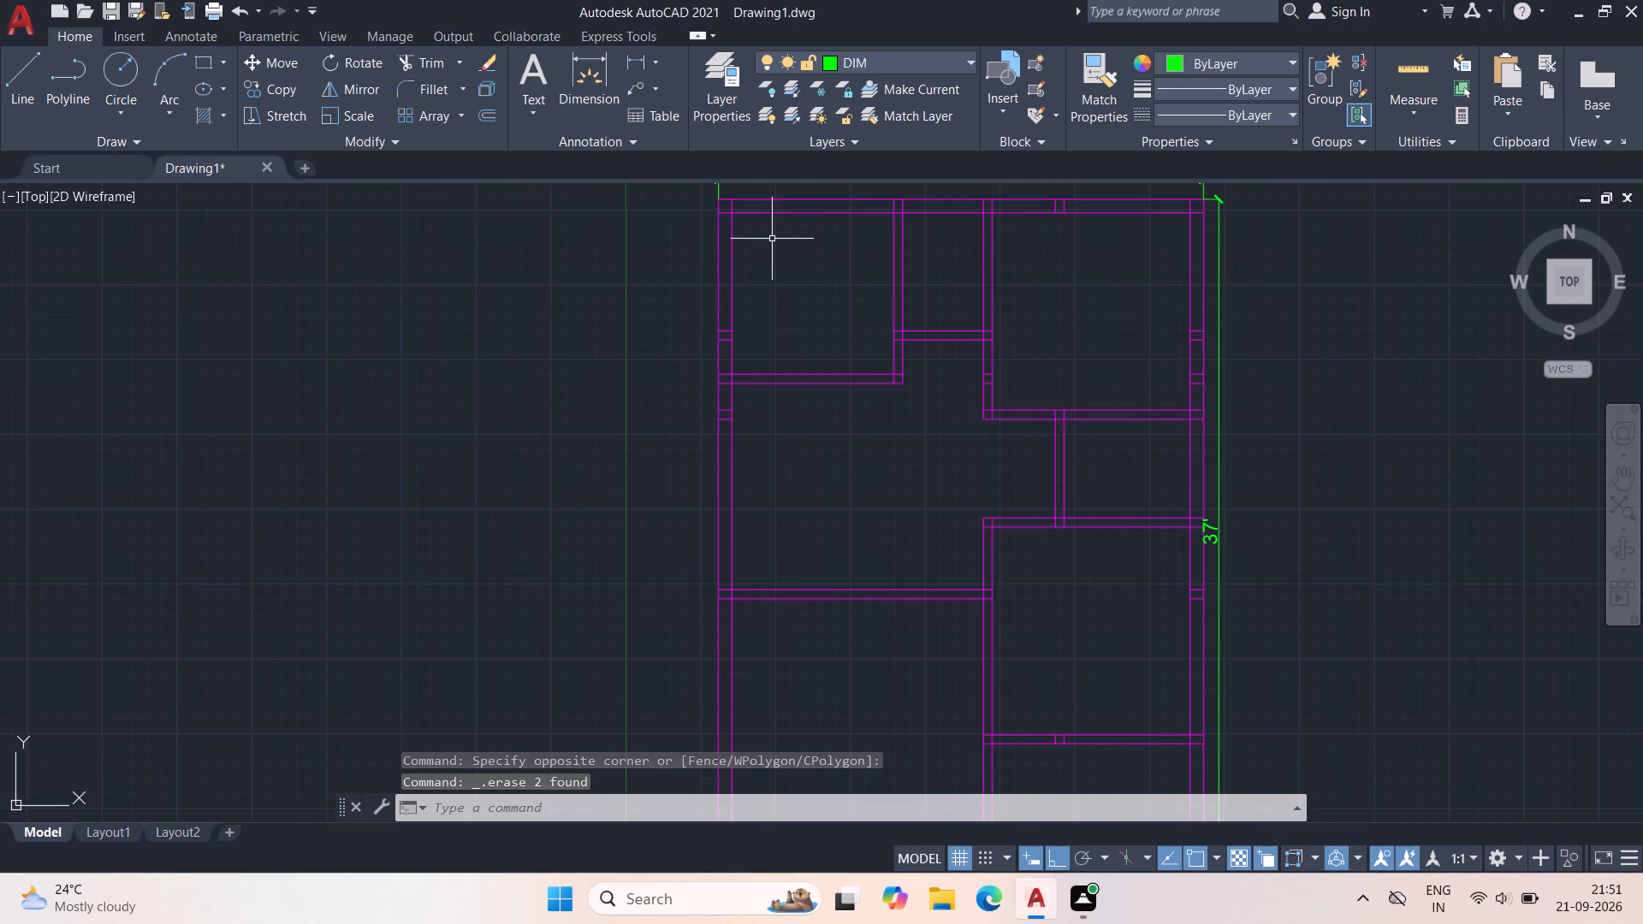
pyautogui.moveTo(774, 239); pyautogui.dragTo(790, 276, button='middle')
pyautogui.scroll(2, 742, 299)
pyautogui.moveTo(824, 306); pyautogui.dragTo(757, 447, button='middle')
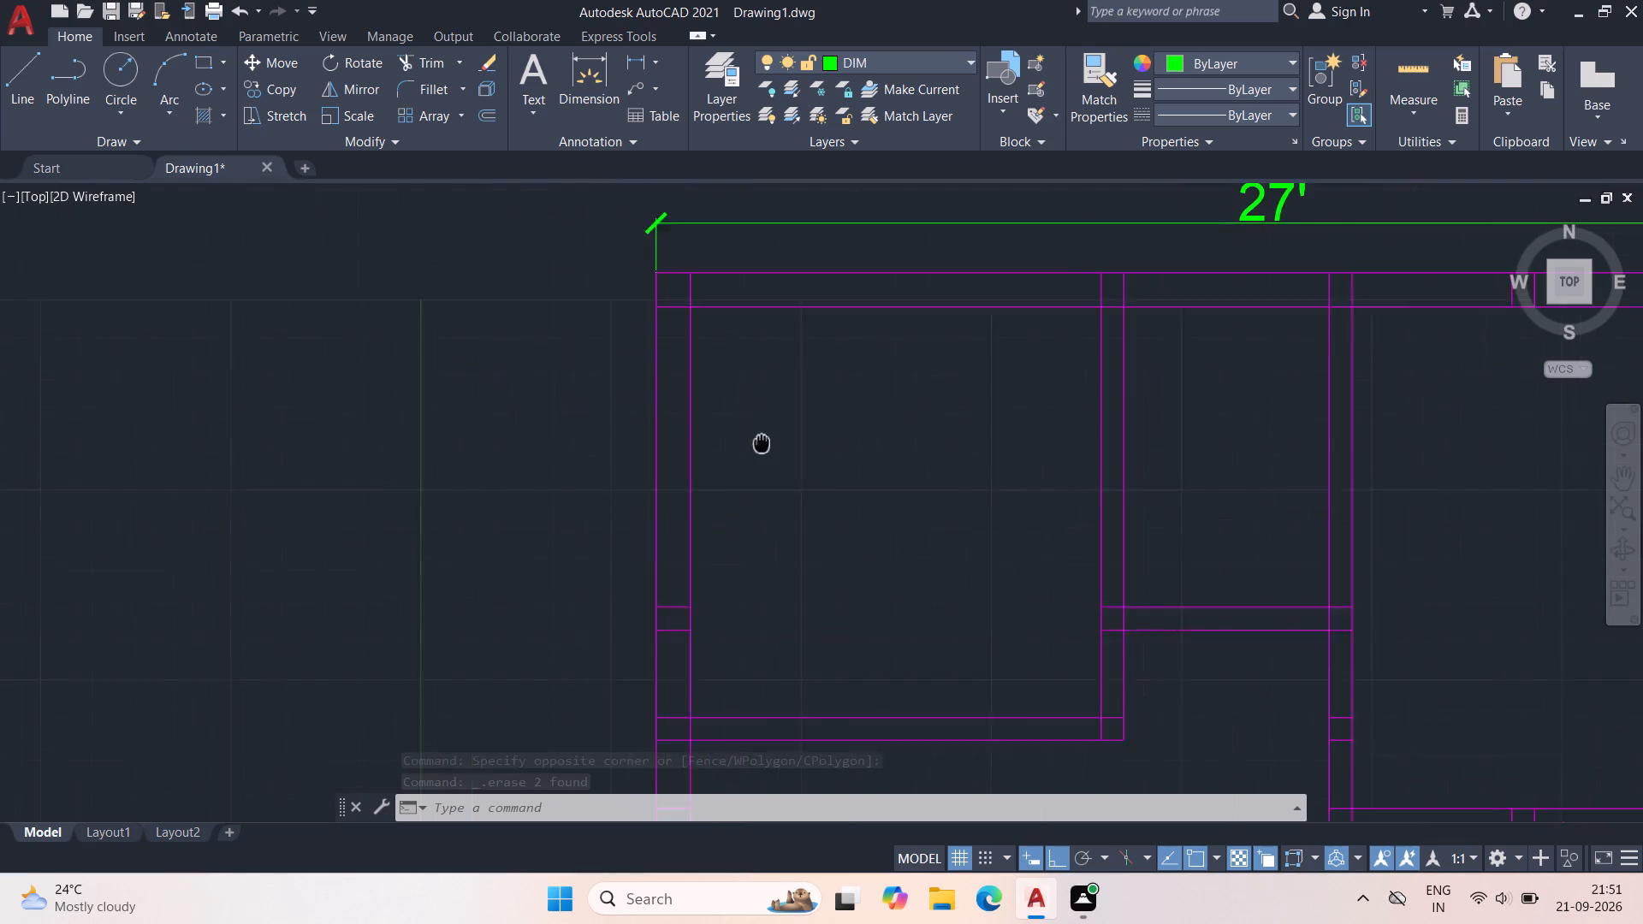
pyautogui.moveTo(757, 447); pyautogui.dragTo(733, 455, button='middle')
pyautogui.moveTo(794, 480); pyautogui.dragTo(622, 459, button='middle')
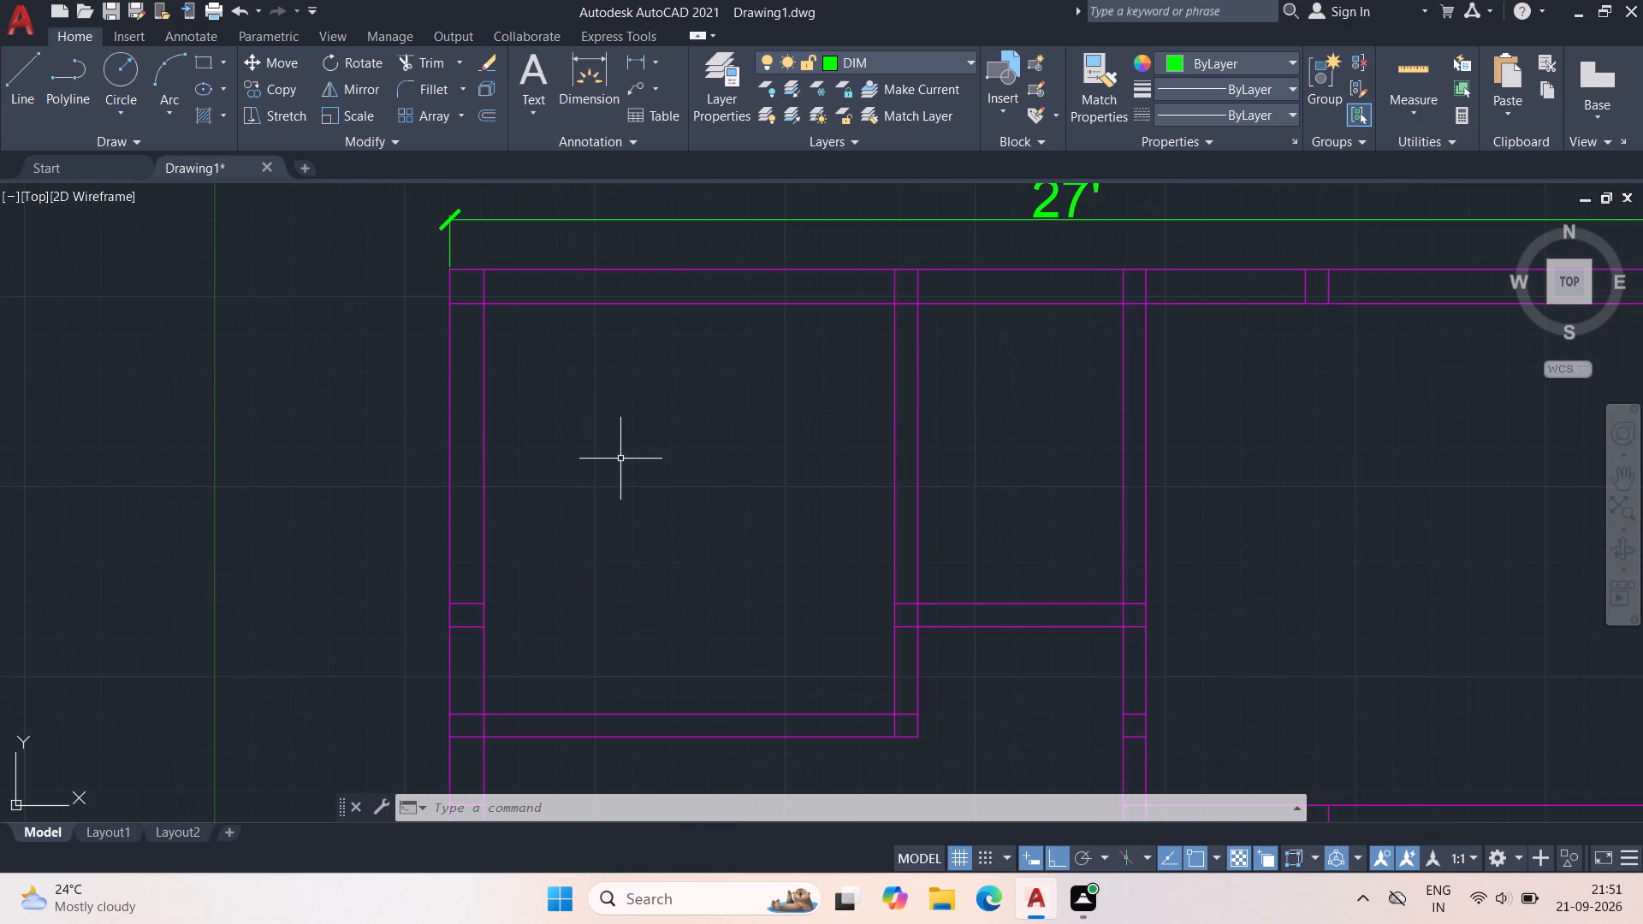
pyautogui.press('t')
pyautogui.press('r')
pyautogui.press('space')
pyautogui.click(524, 287)
pyautogui.click(450, 292)
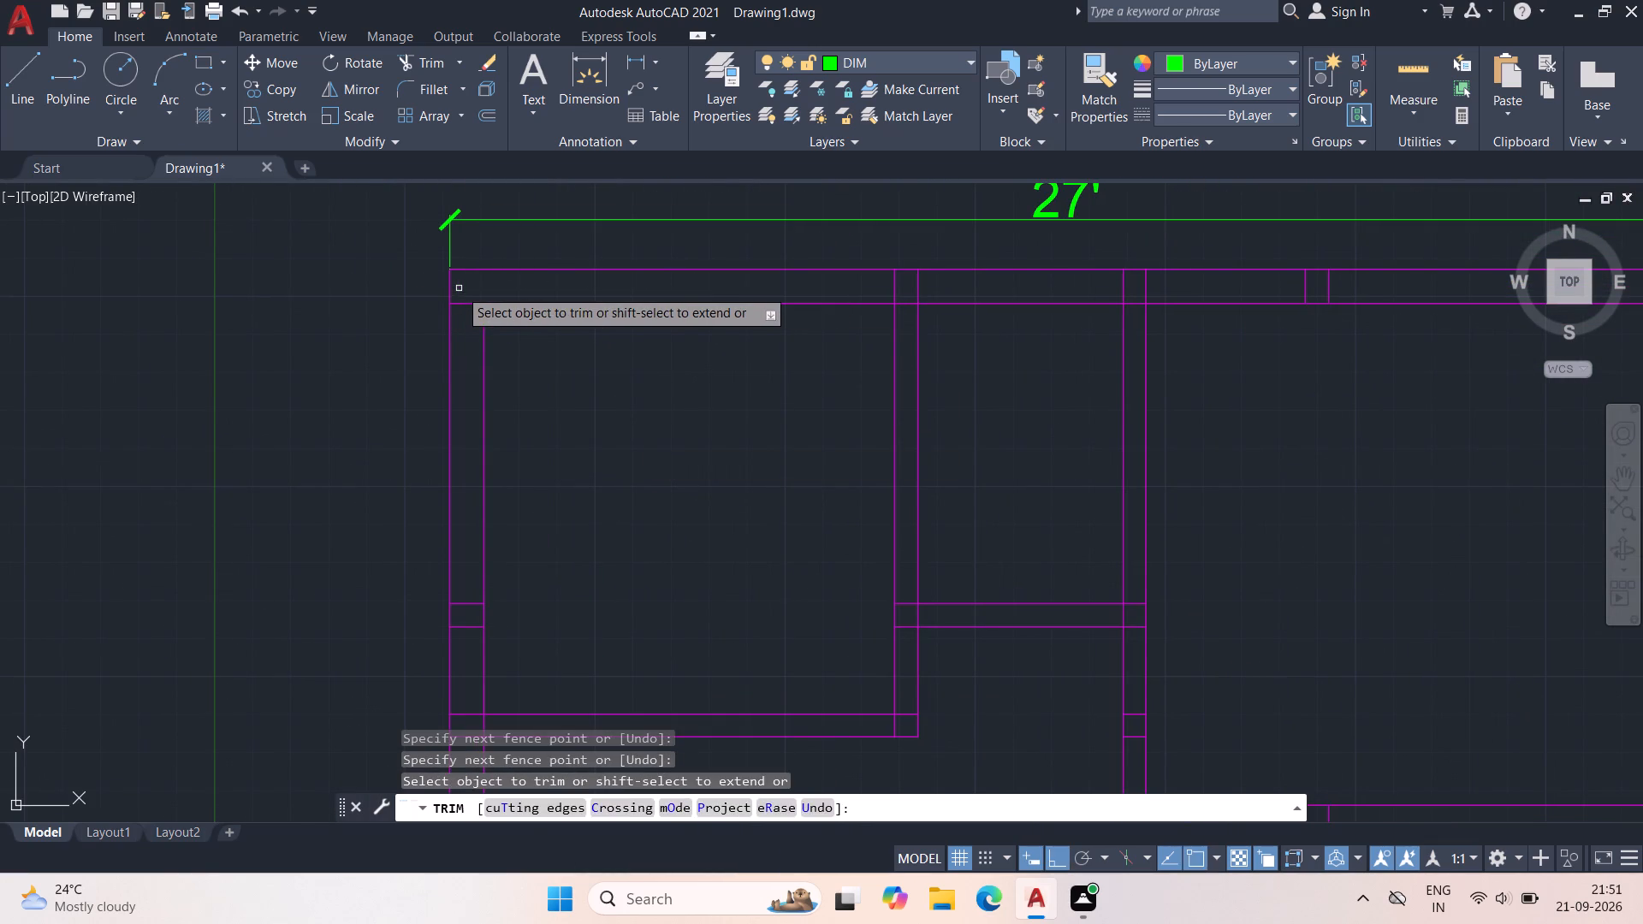
pyautogui.click(462, 284)
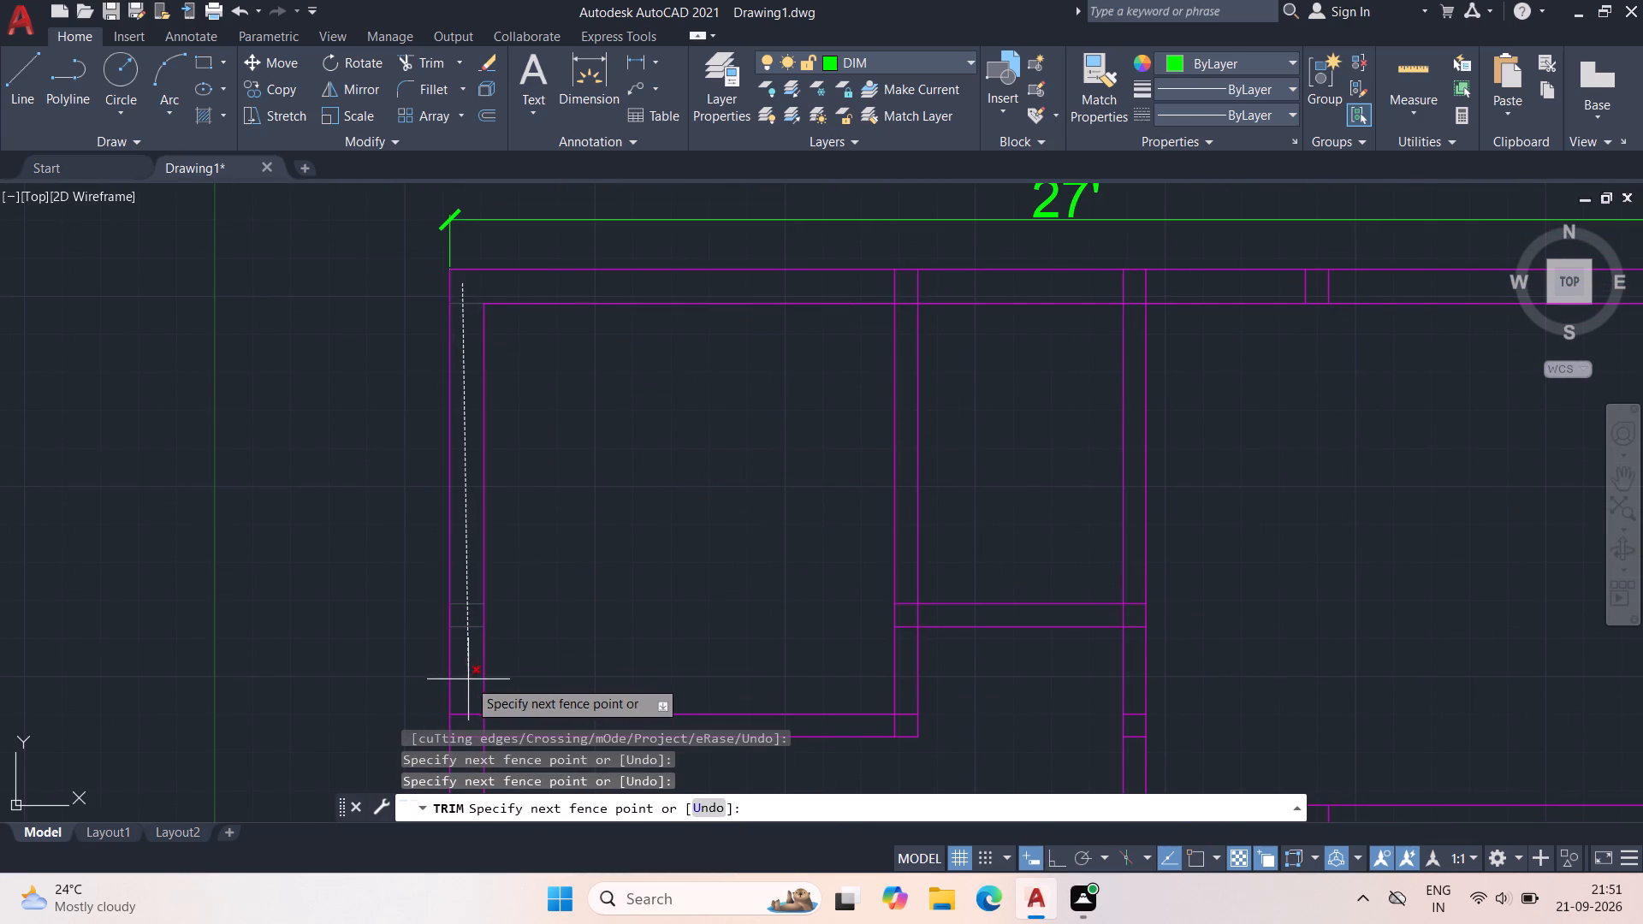
pyautogui.click(467, 680)
# Trim the partition lines crossing the top wall and open its inner face at the two partition junctions.
pyautogui.click(885, 284)
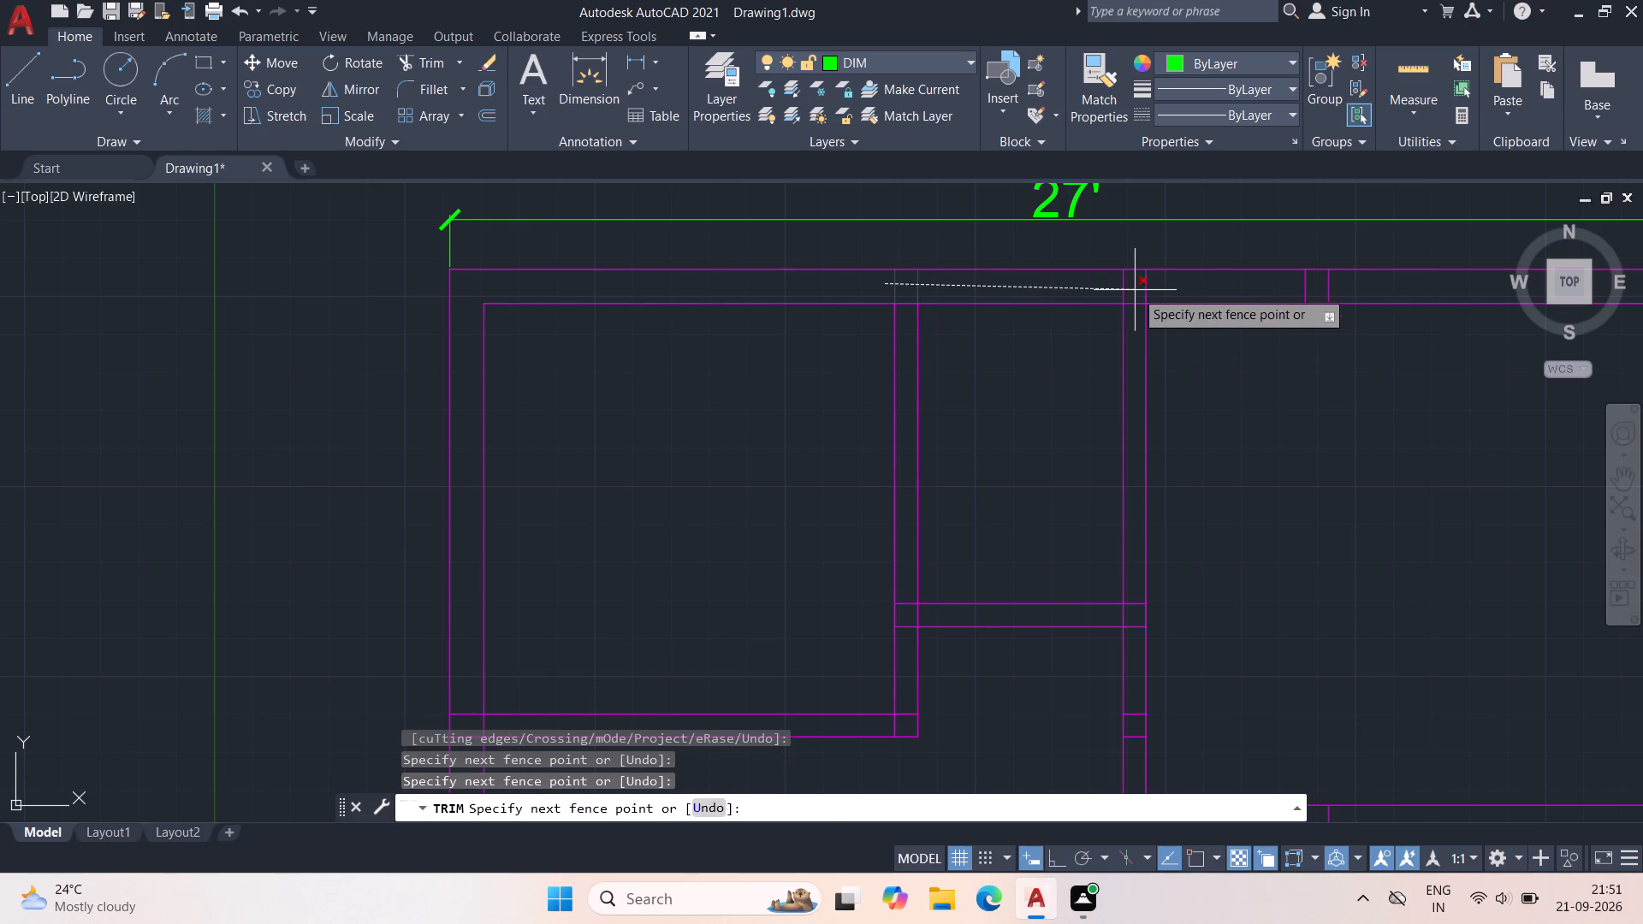
pyautogui.click(1353, 287)
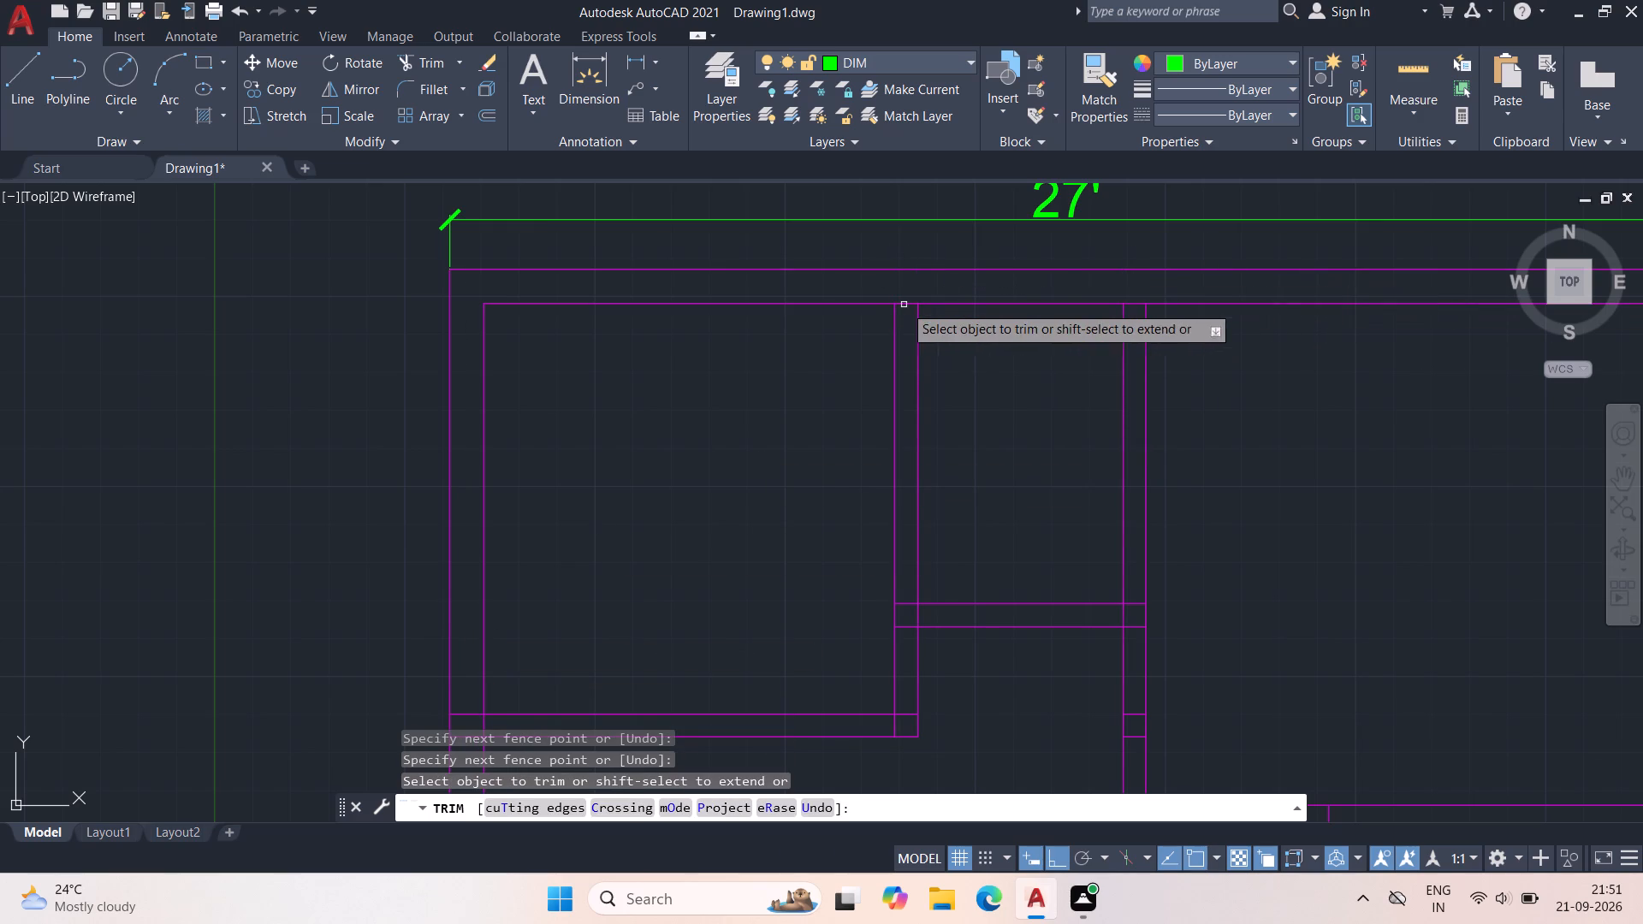
pyautogui.click(904, 300)
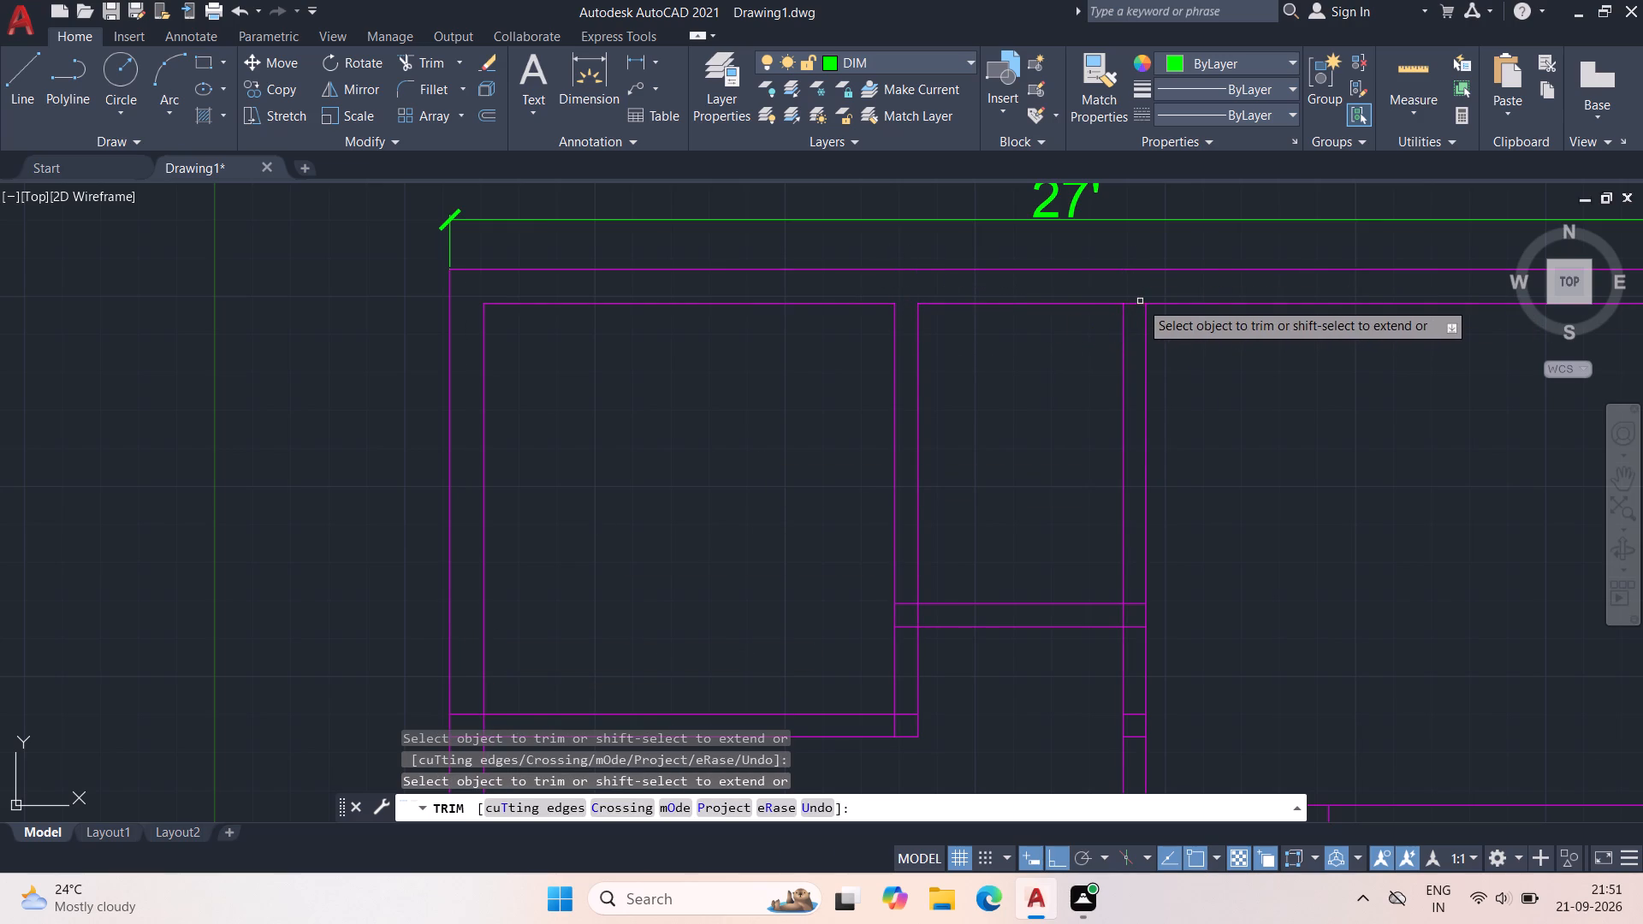
pyautogui.click(1142, 301)
# Trim the short horizontal wall's junctions with the partitions at both ends, removing the stubs inside the right-hand partition.
pyautogui.moveTo(1142, 453); pyautogui.dragTo(1011, 287, button='middle')
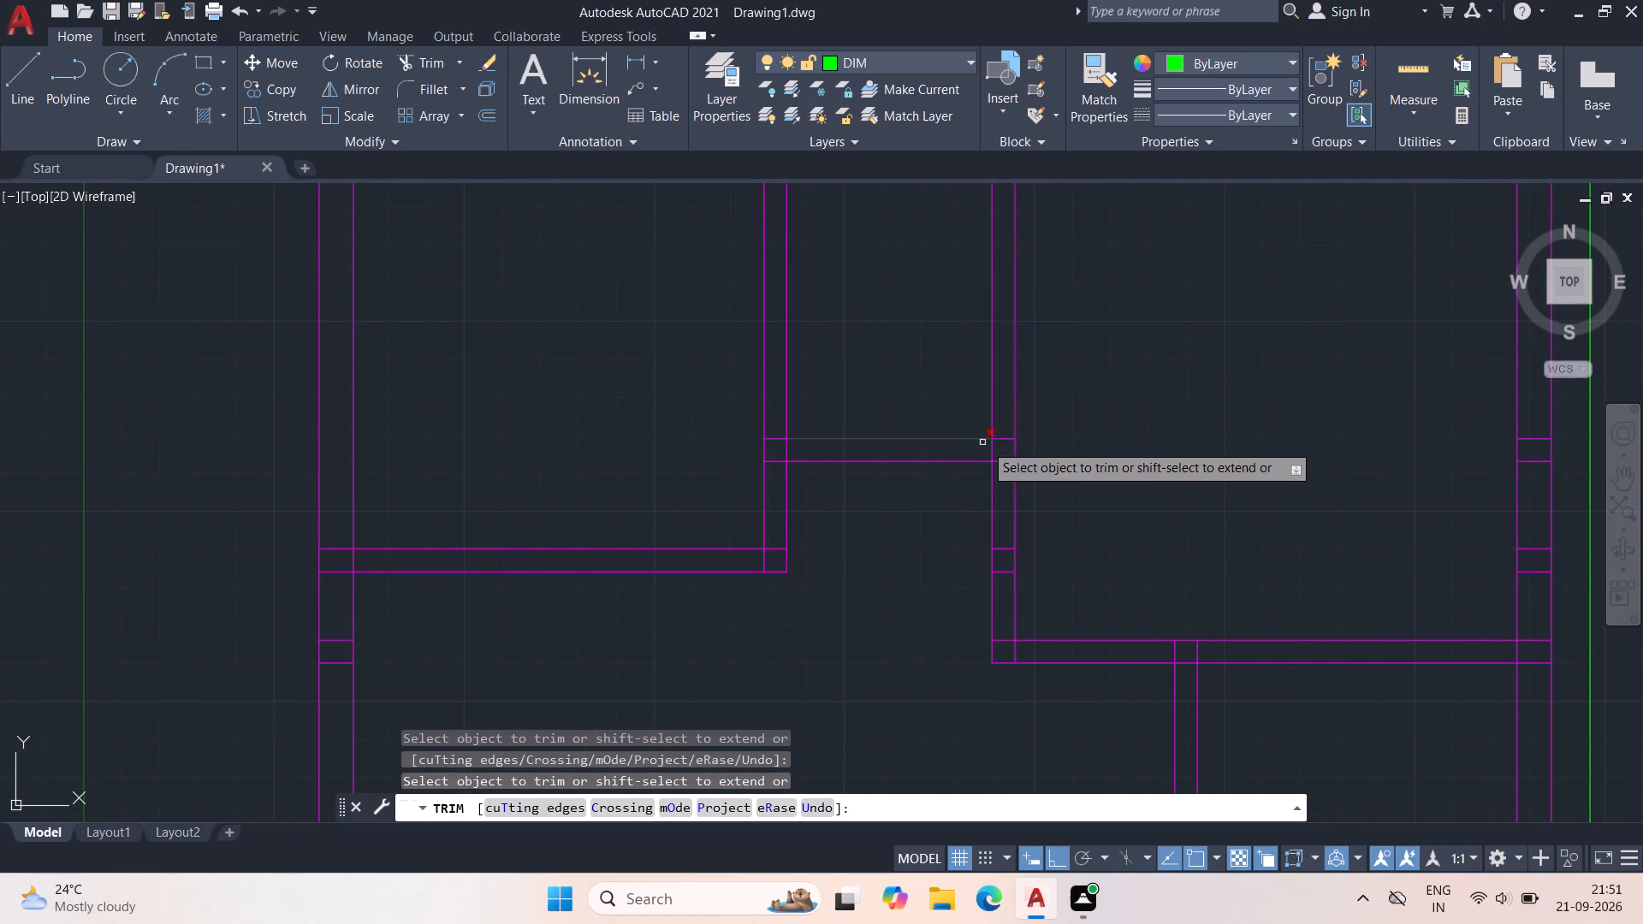
pyautogui.click(1002, 434)
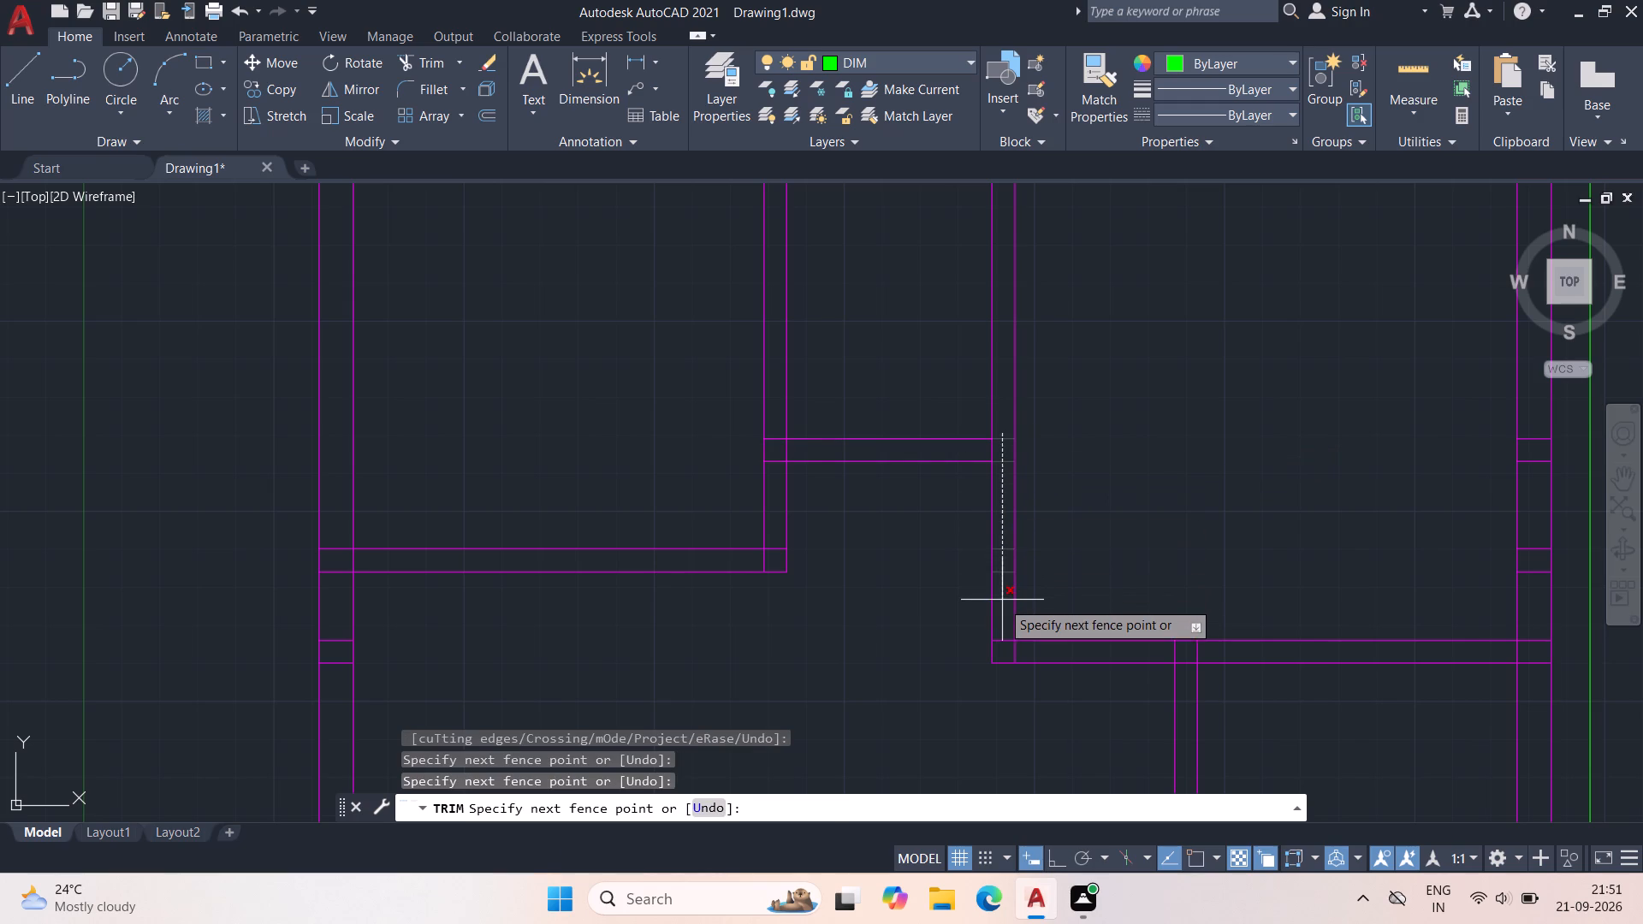
pyautogui.click(1002, 601)
pyautogui.click(999, 447)
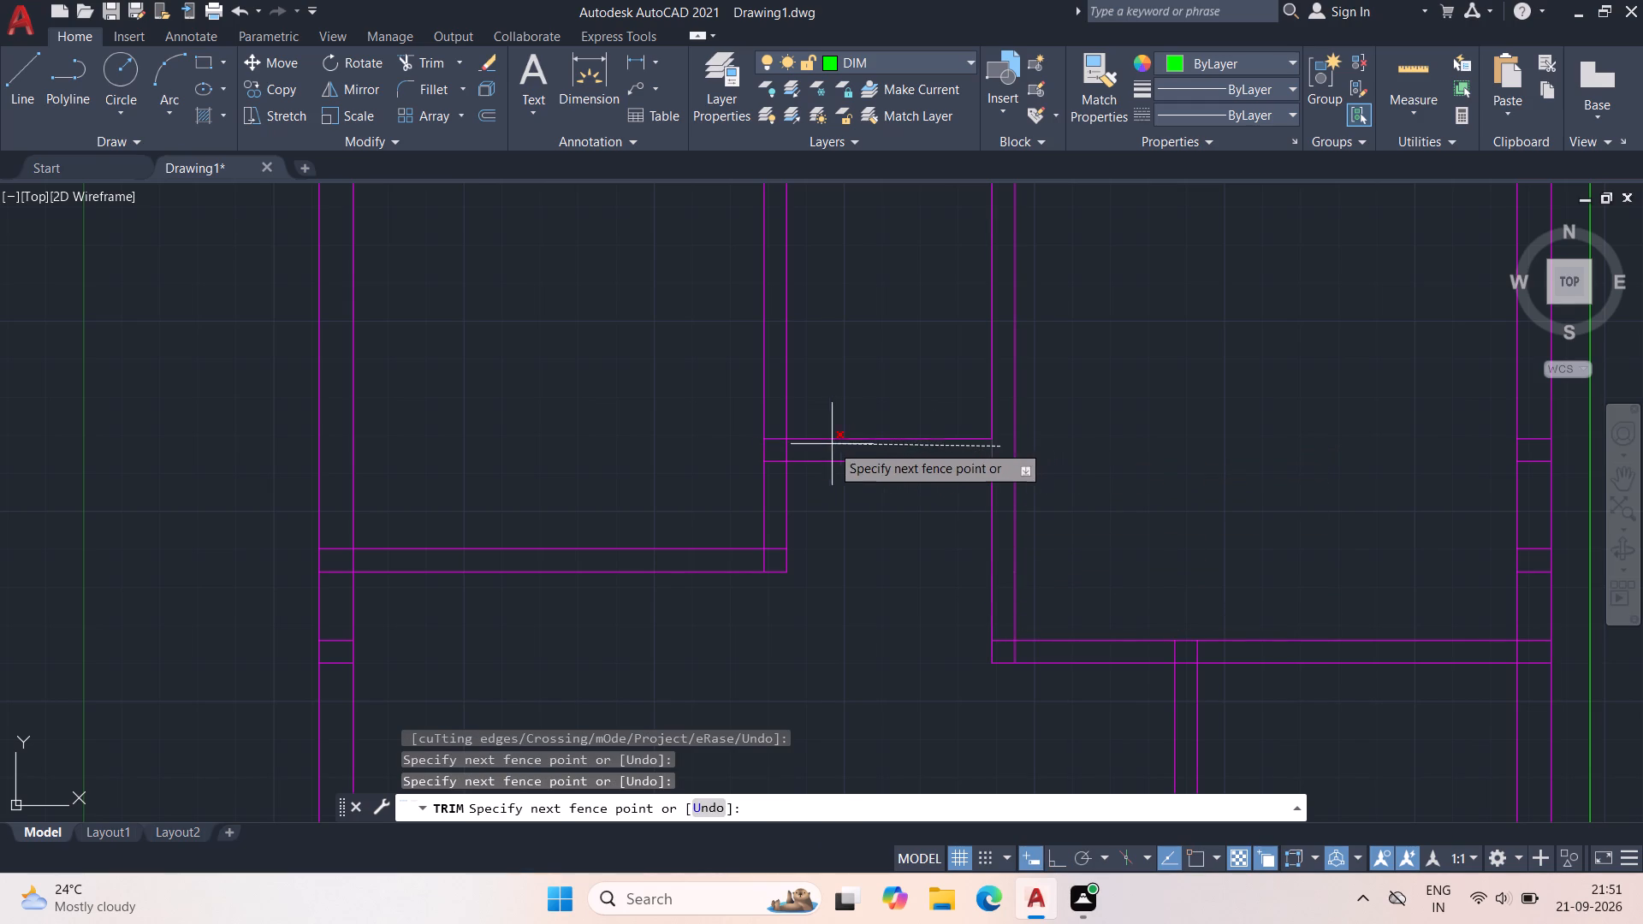
pyautogui.click(780, 452)
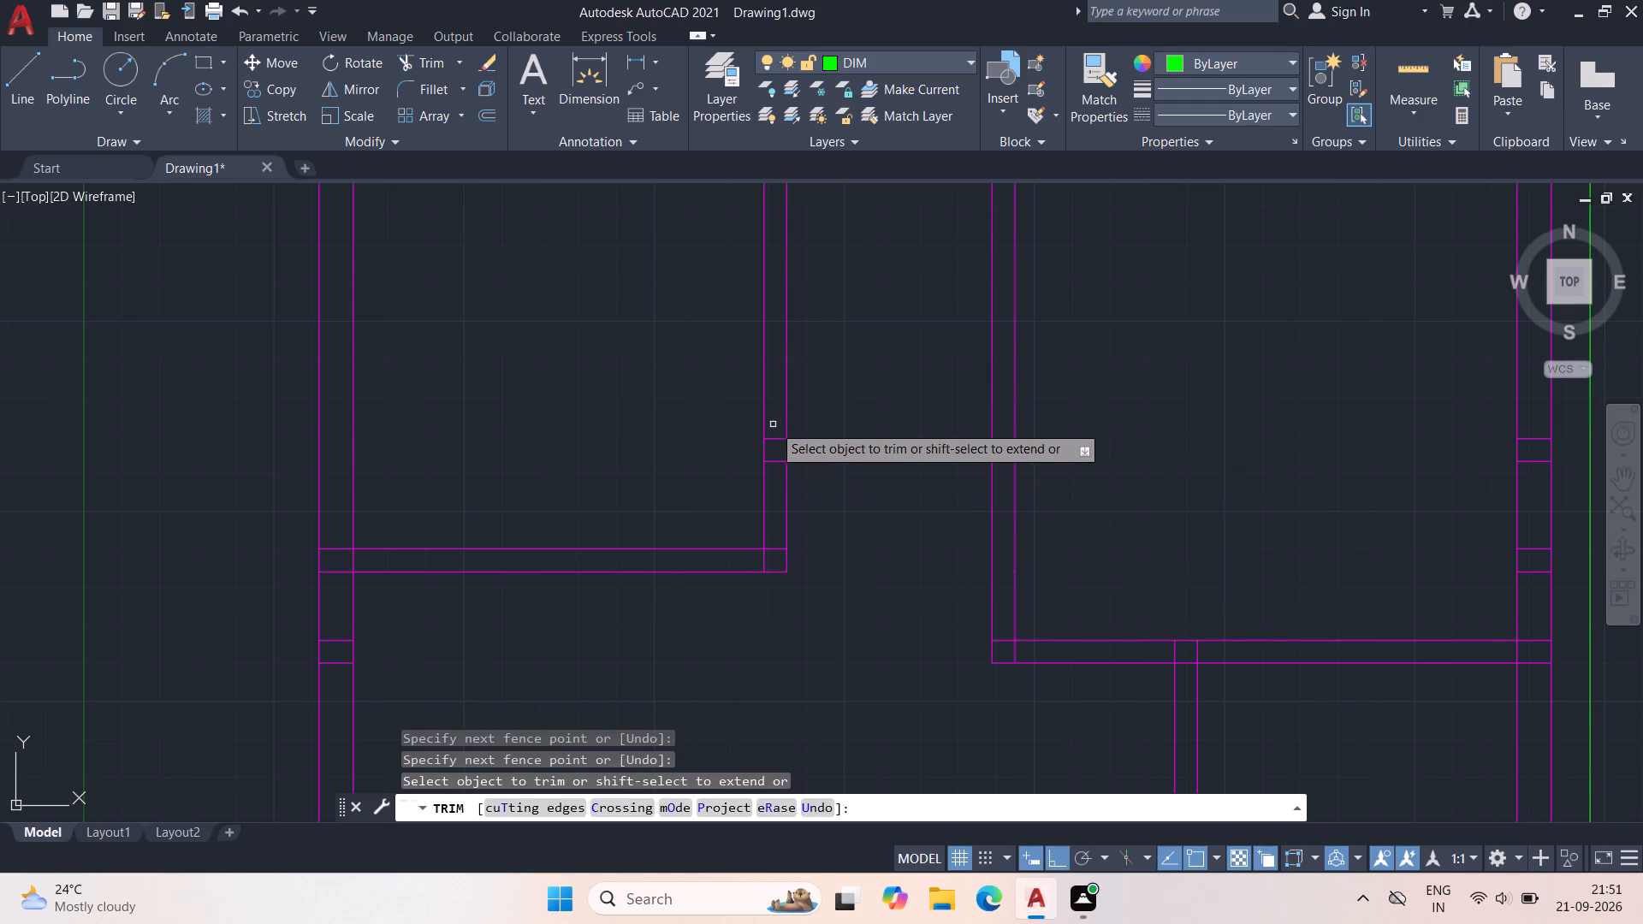
pyautogui.click(784, 414)
pyautogui.scroll(2, 781, 428)
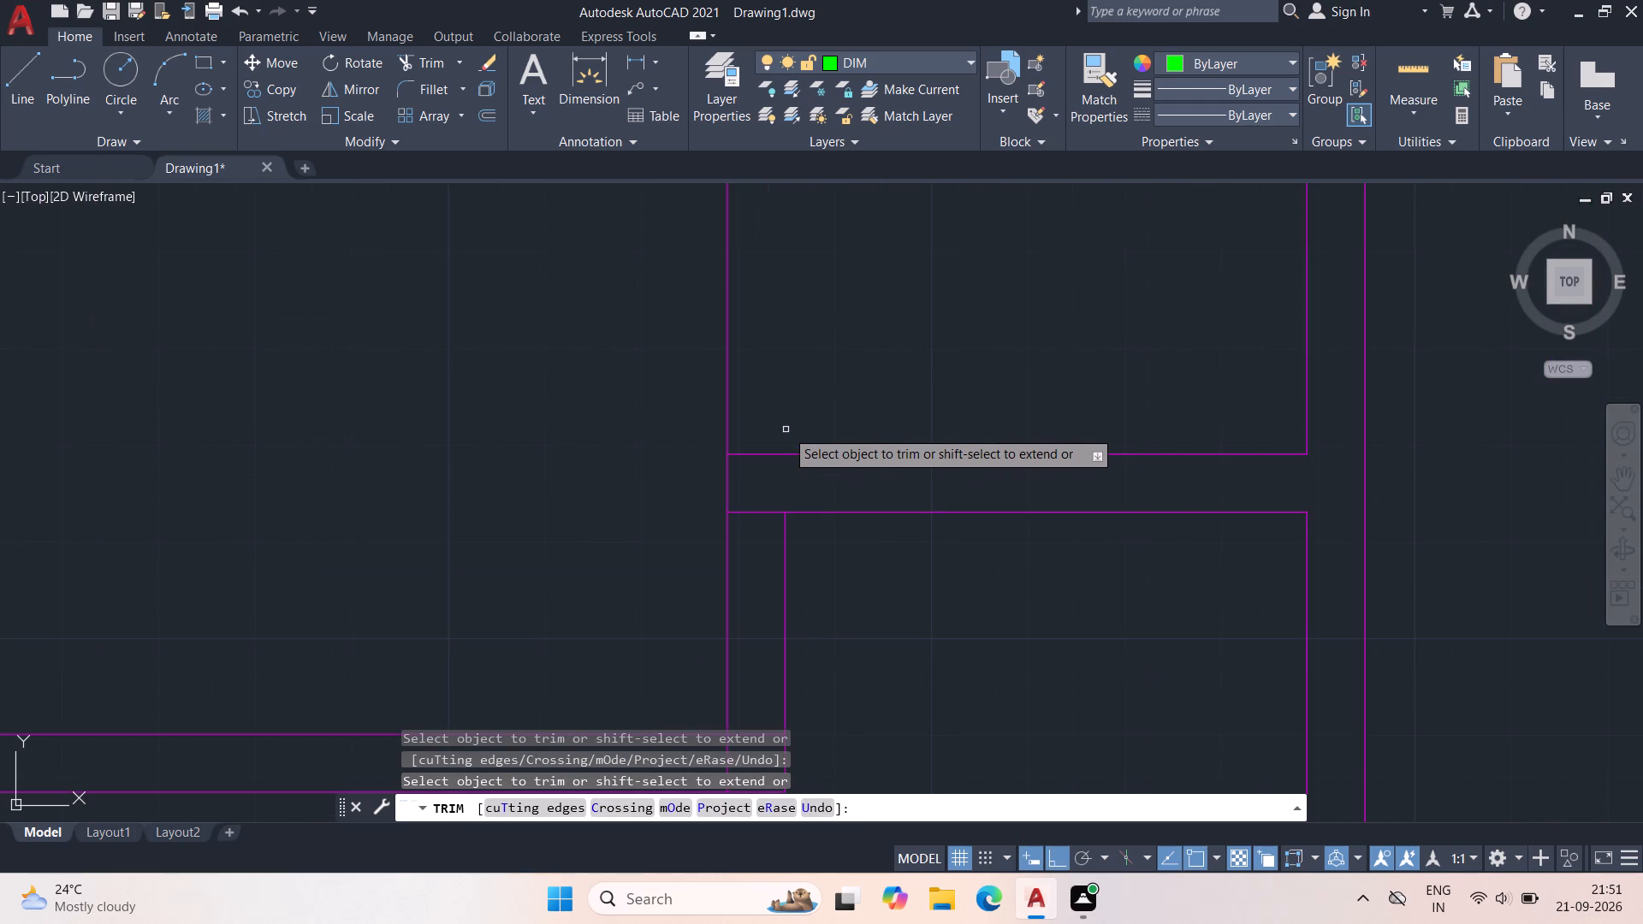
pyautogui.hotkey('ctrl', 'z')
pyautogui.scroll(3, 780, 433)
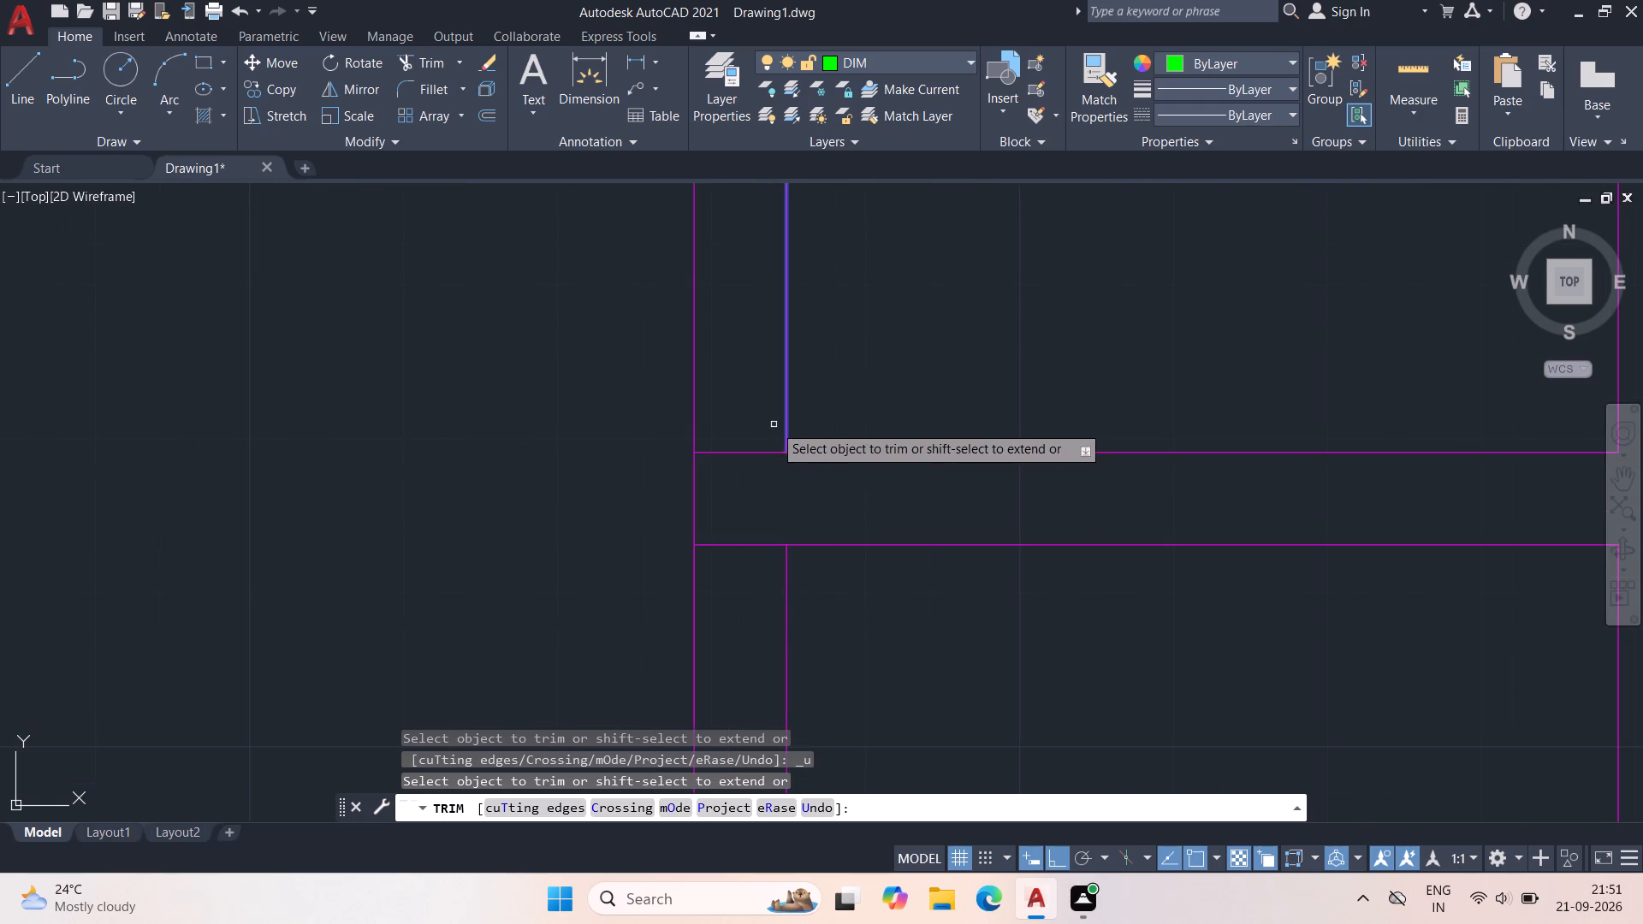
pyautogui.click(763, 411)
pyautogui.click(754, 621)
# Trim the upper wall line's overlapping end inside the lower-right corner of the upper-left room.
pyautogui.scroll(-3, 765, 570)
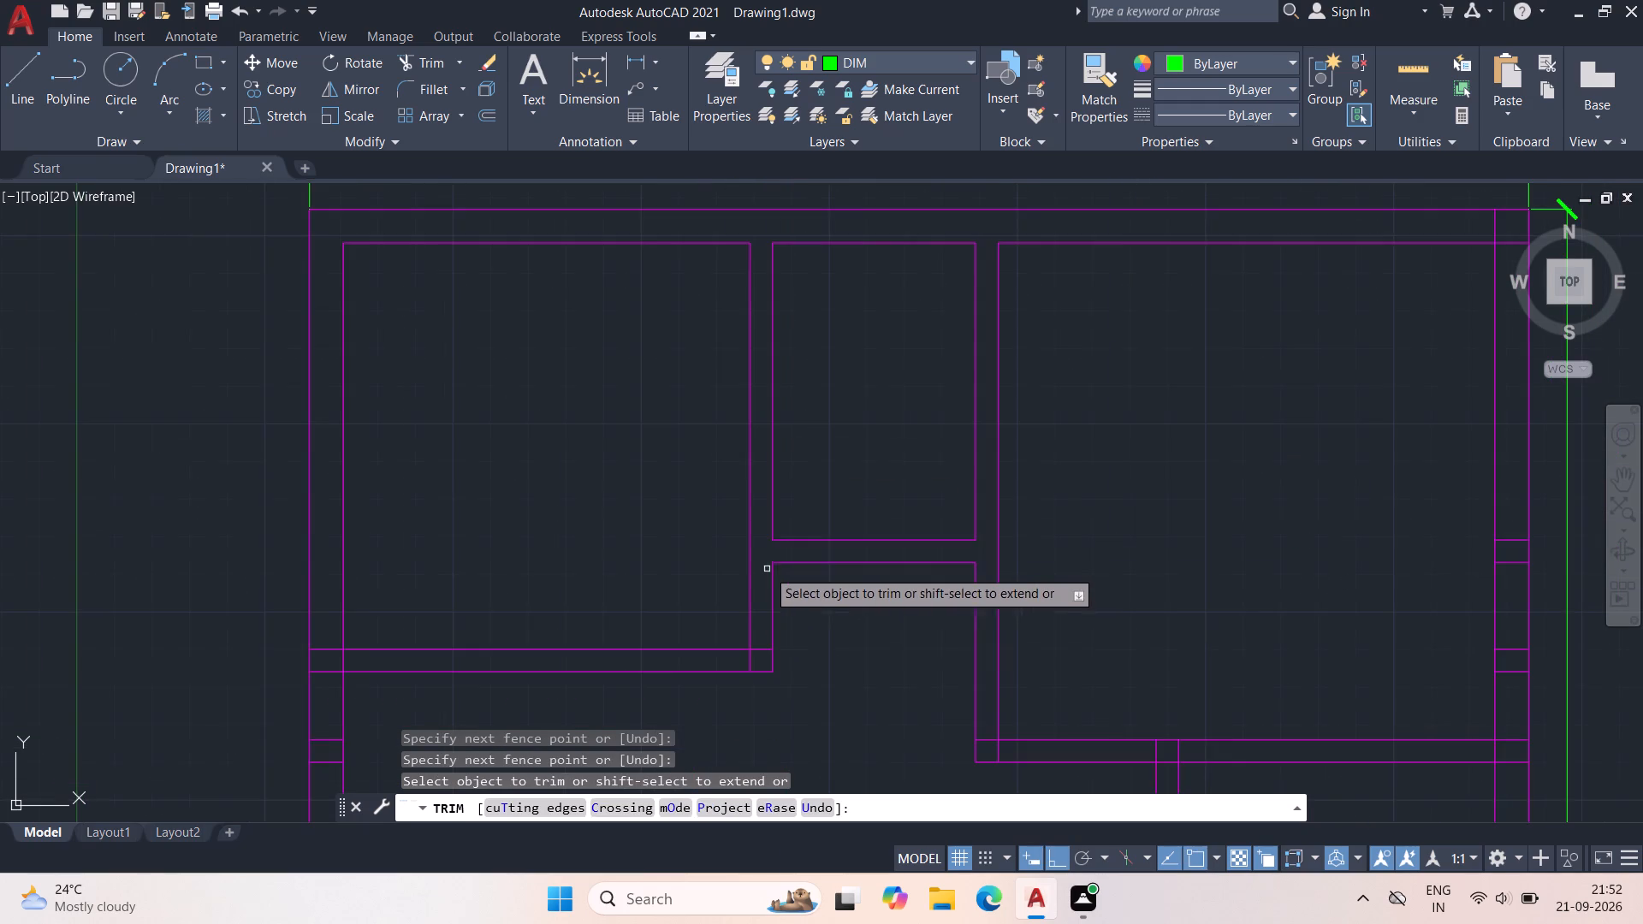
pyautogui.moveTo(792, 631); pyautogui.dragTo(819, 417, button='middle')
pyautogui.scroll(2, 772, 460)
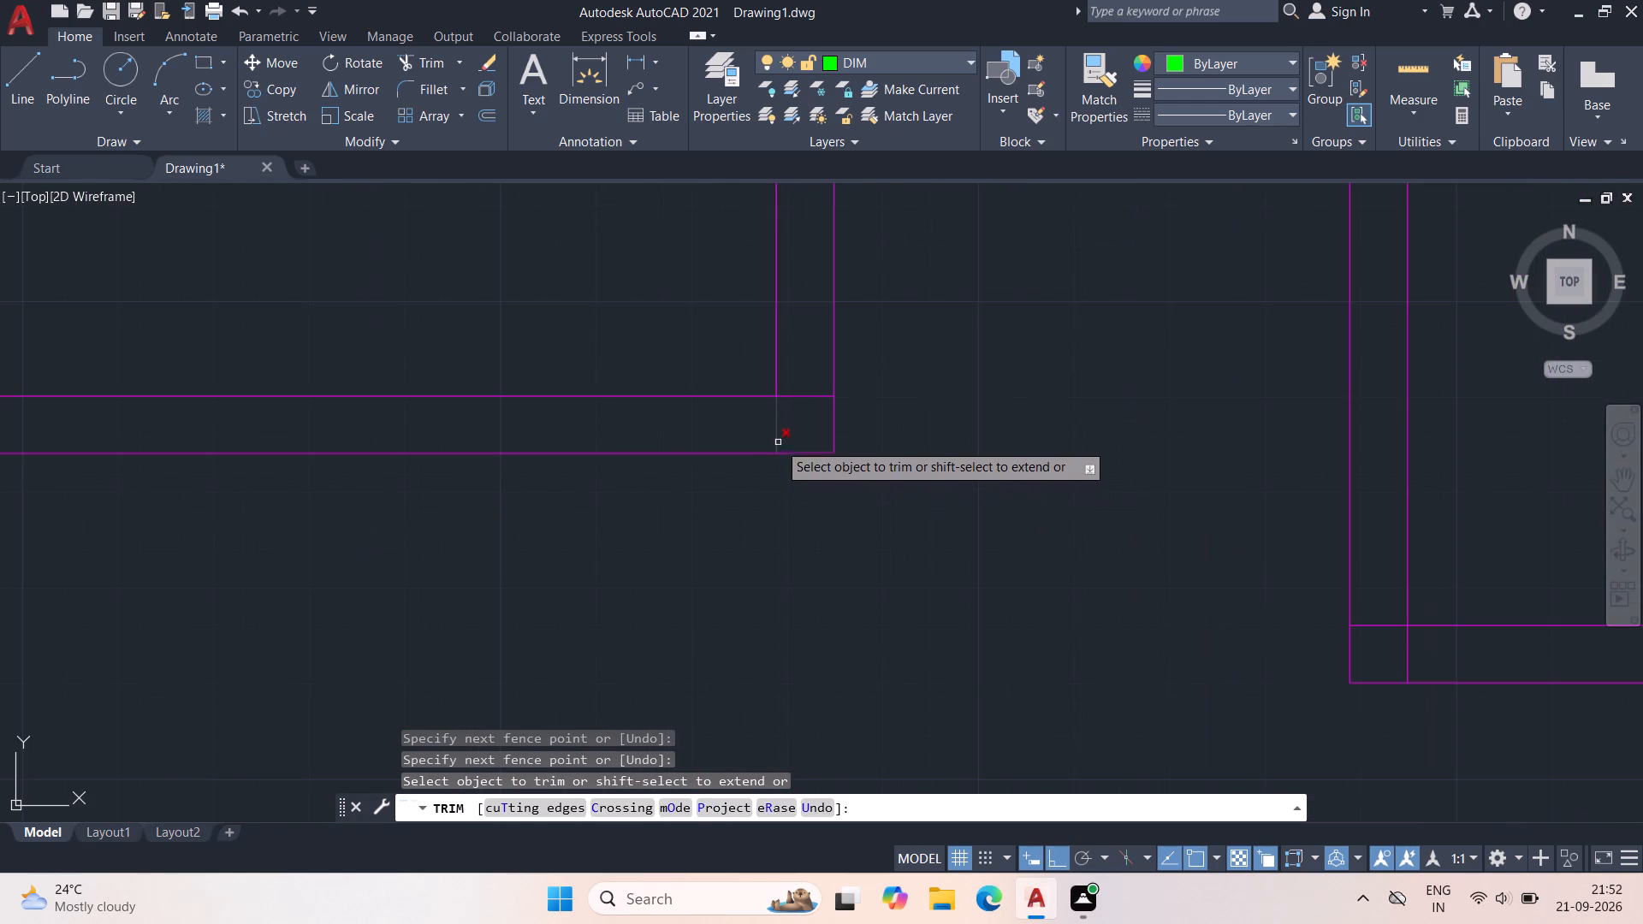
pyautogui.click(818, 379)
pyautogui.click(808, 421)
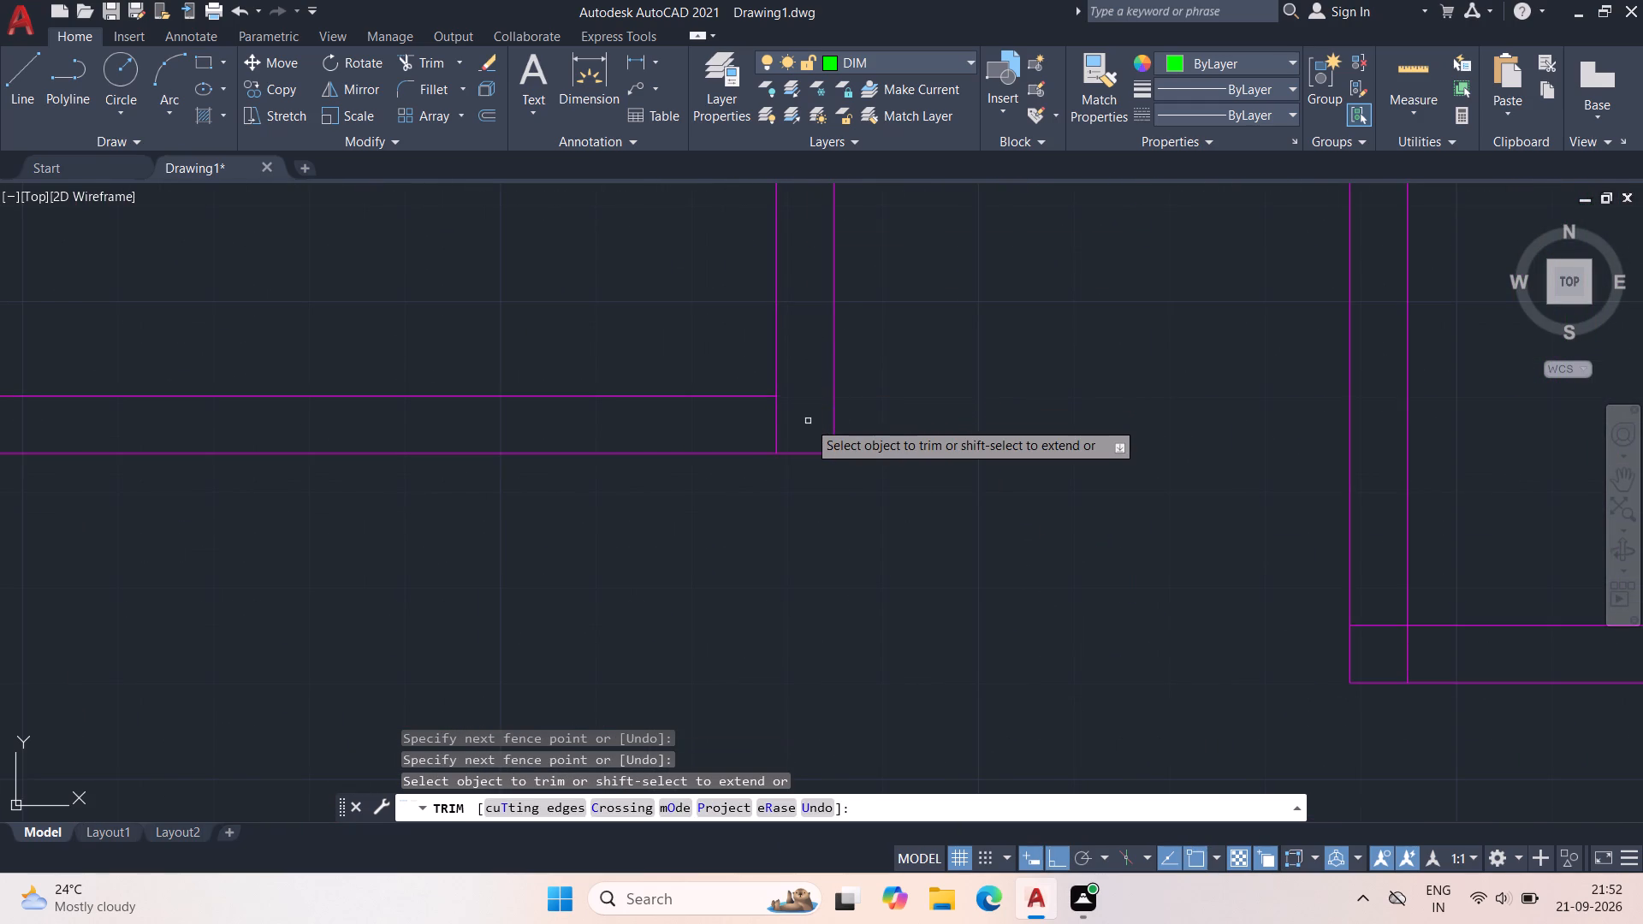
# Trim the lines crossing the left outer wall and open its junction with the upper-left room's lower wall.
pyautogui.scroll(-2, 808, 421)
pyautogui.moveTo(951, 517); pyautogui.dragTo(1254, 483, button='middle')
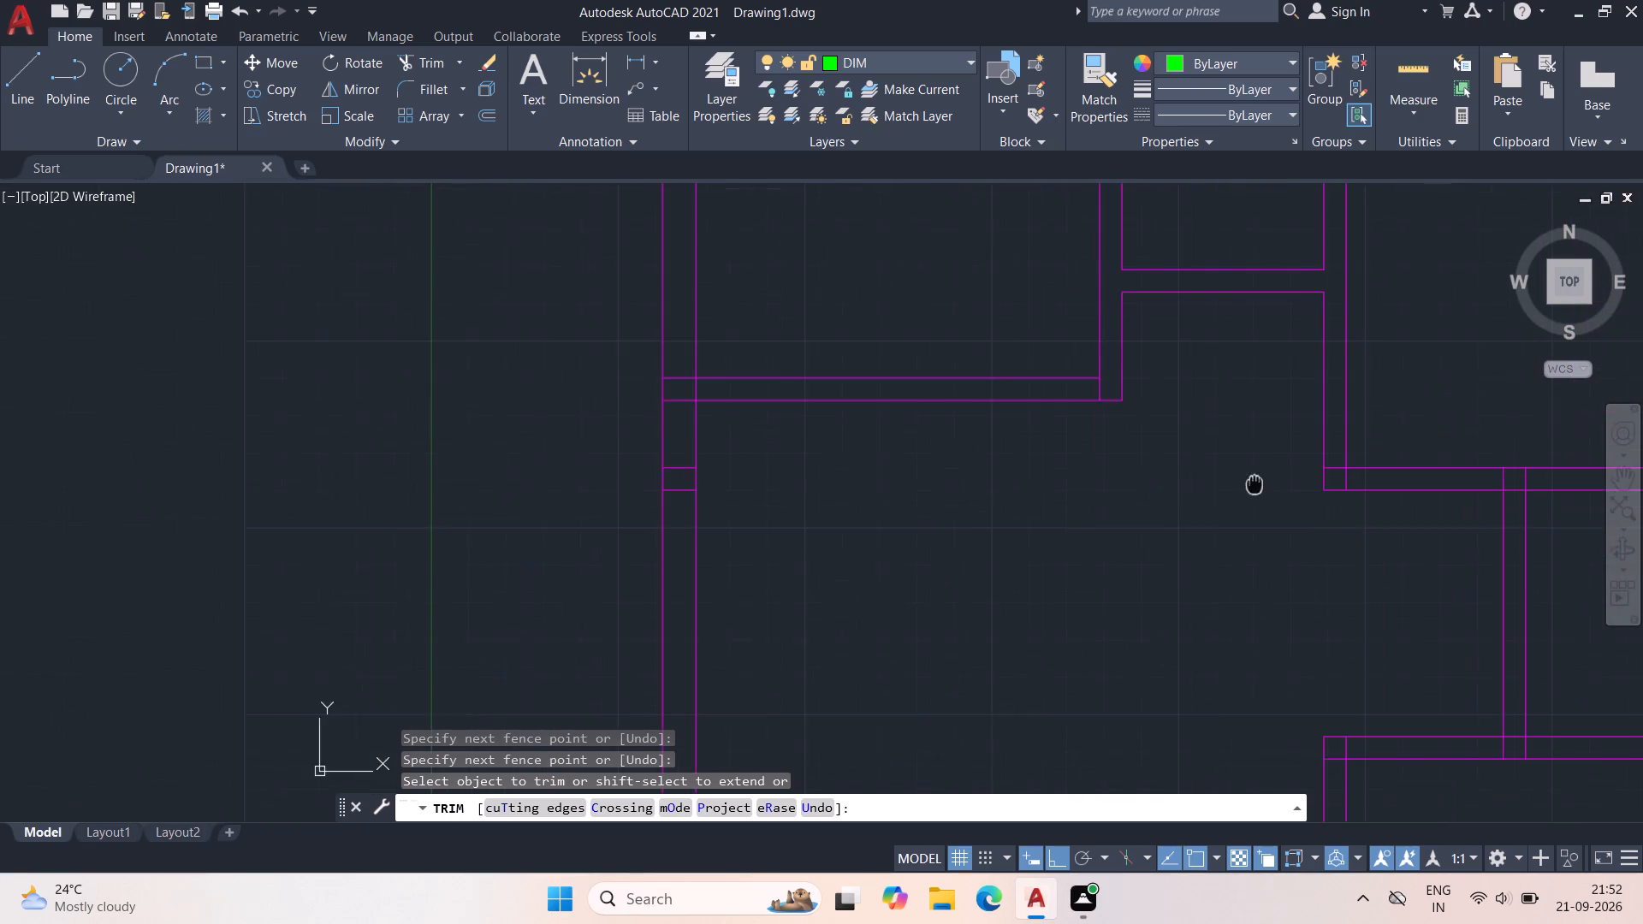
pyautogui.moveTo(1254, 483); pyautogui.dragTo(1256, 481, button='middle')
pyautogui.scroll(2, 681, 395)
pyautogui.click(678, 312)
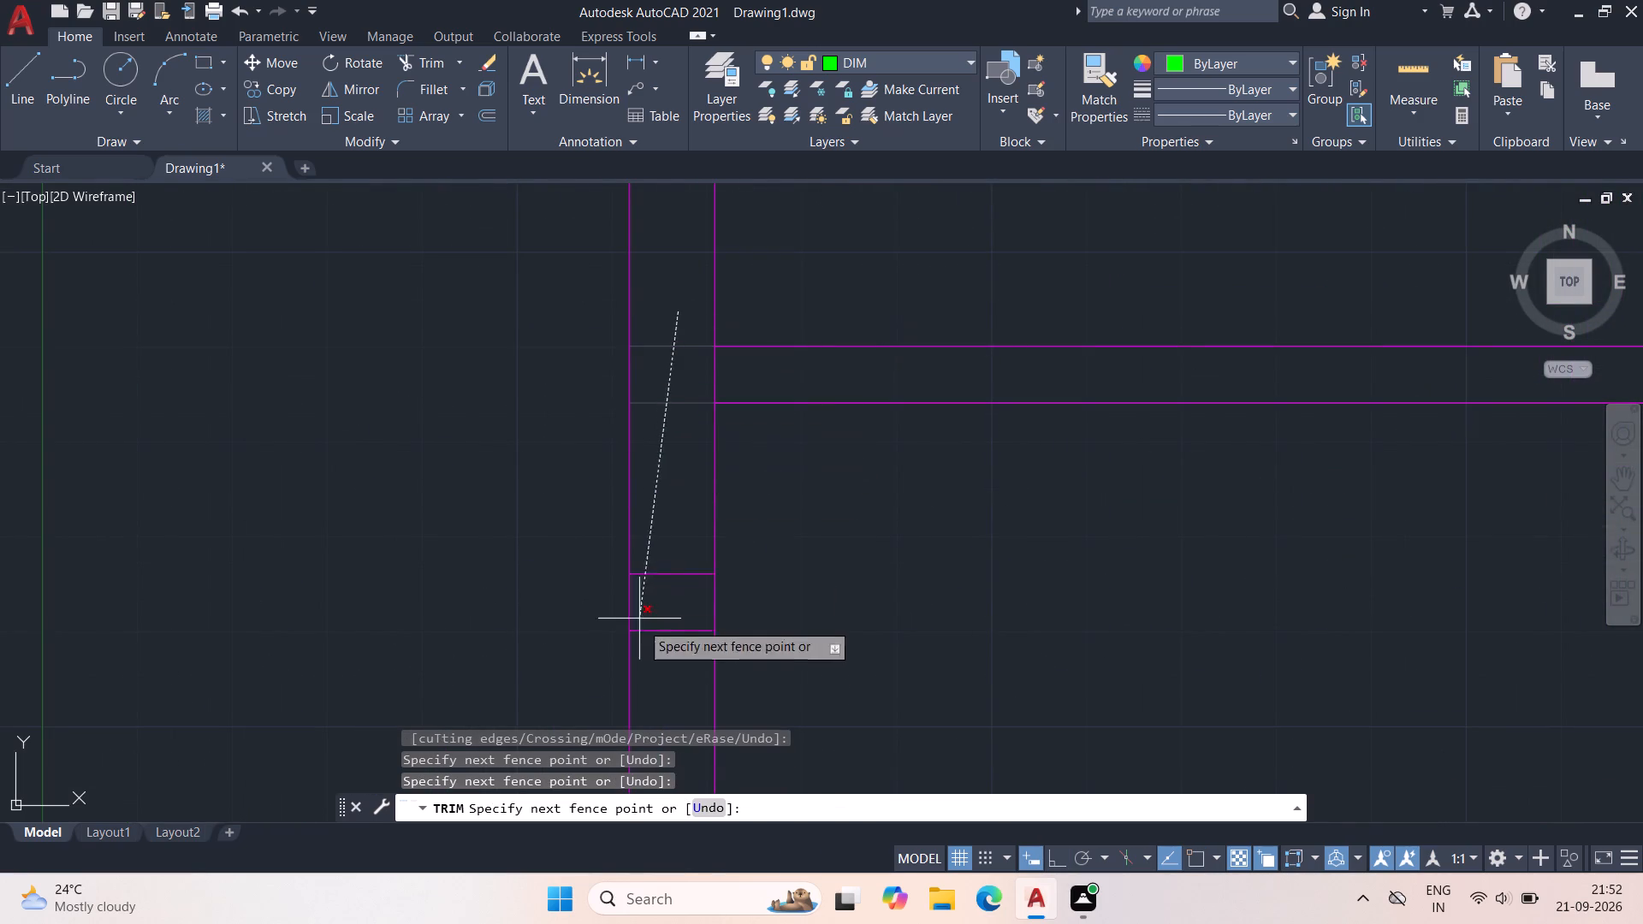
pyautogui.click(653, 678)
pyautogui.click(692, 361)
pyautogui.click(757, 381)
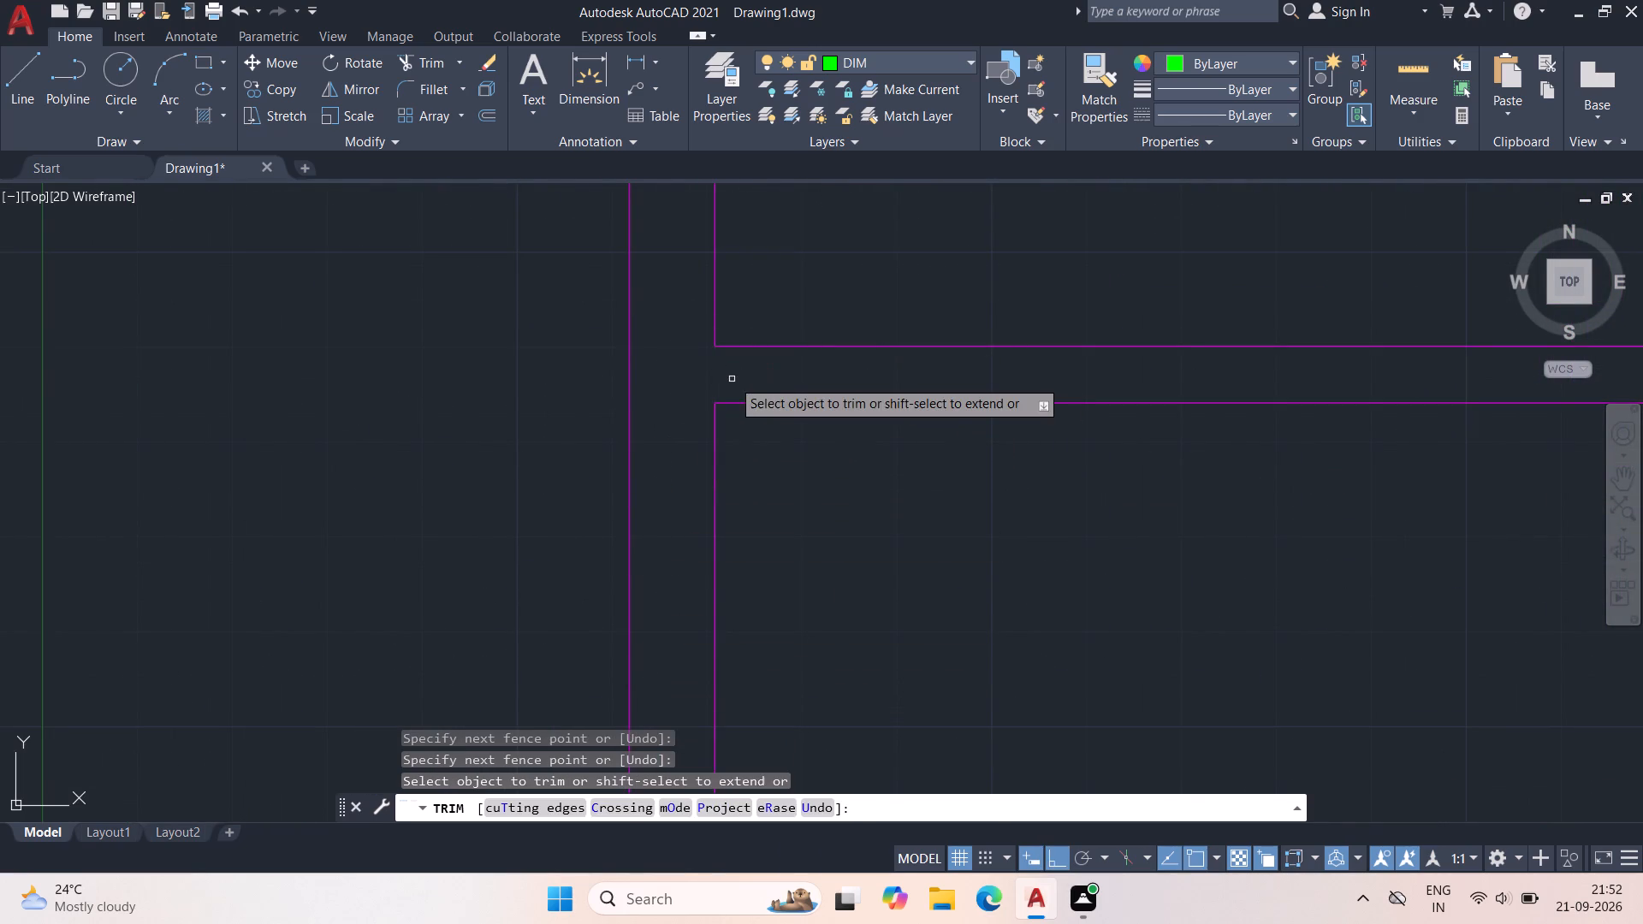
# Trim the junction of the lower-left room's upper wall with the left outer wall, leaving an open T-connection.
pyautogui.scroll(-5, 709, 371)
pyautogui.moveTo(799, 497); pyautogui.dragTo(867, 341, button='middle')
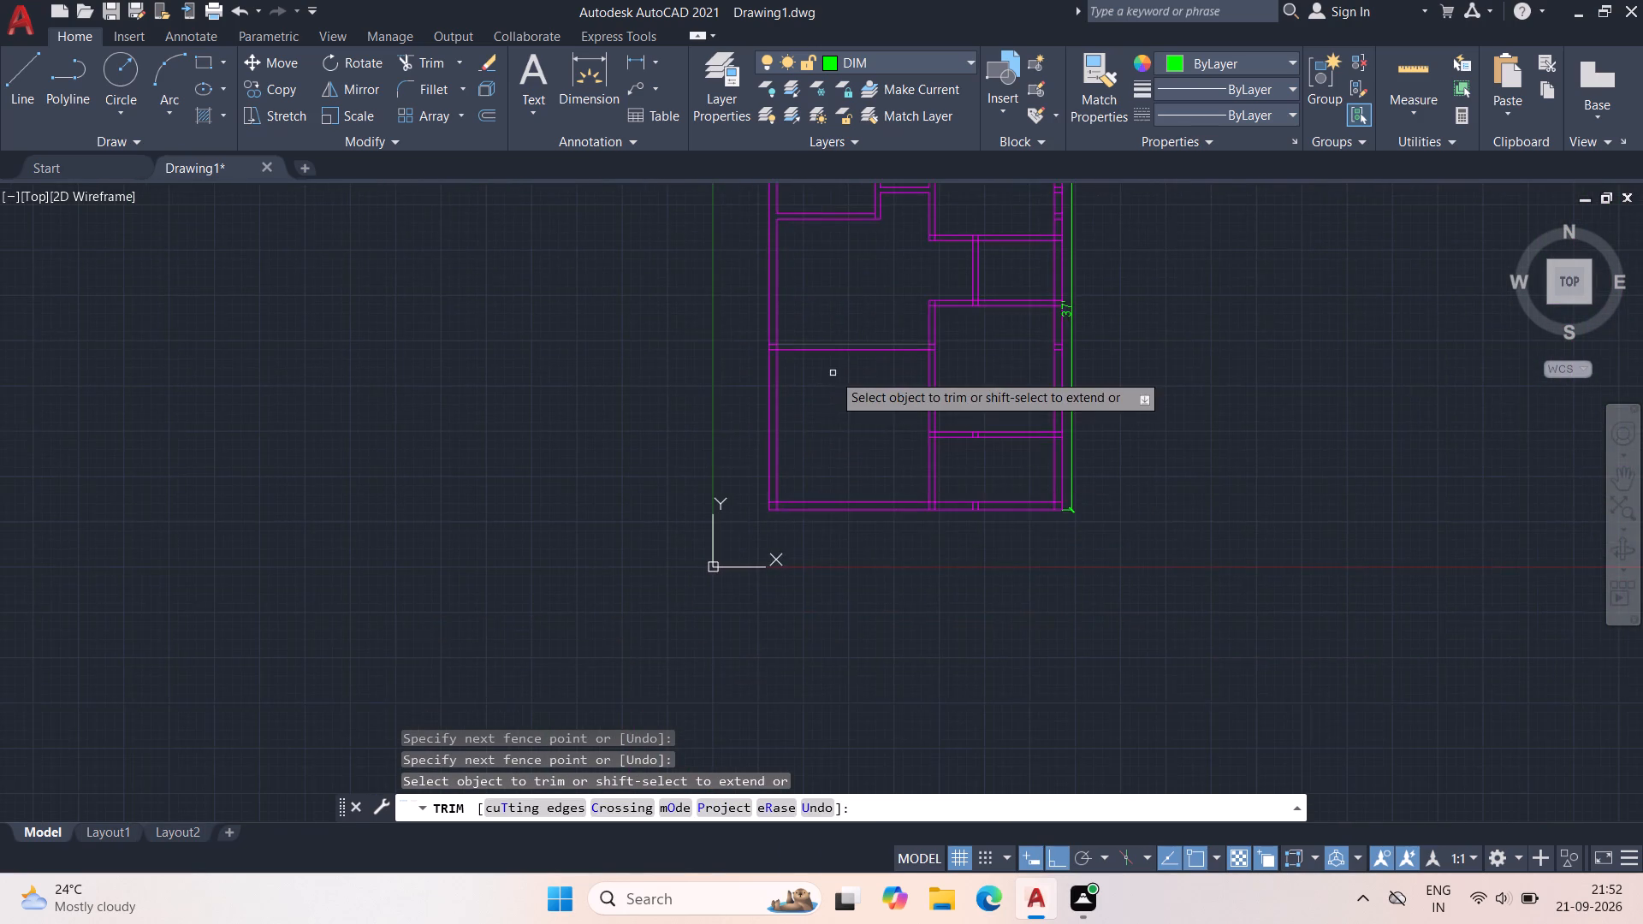
pyautogui.scroll(2, 815, 383)
pyautogui.scroll(2, 744, 394)
pyautogui.moveTo(735, 376); pyautogui.dragTo(680, 672, button='middle')
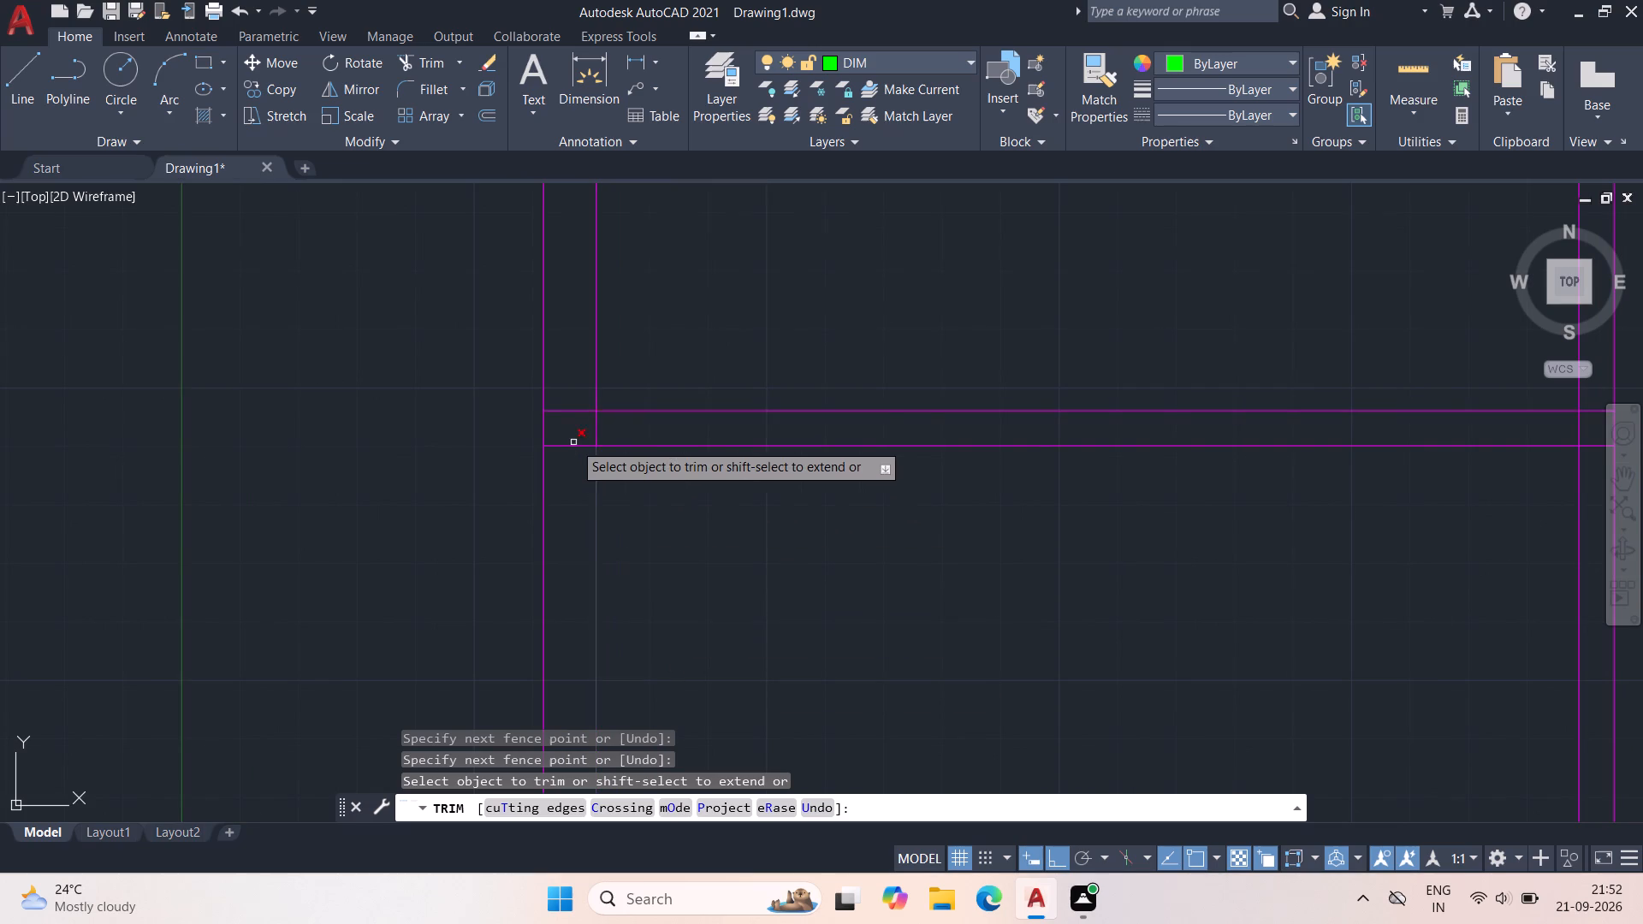
pyautogui.click(573, 389)
pyautogui.click(573, 471)
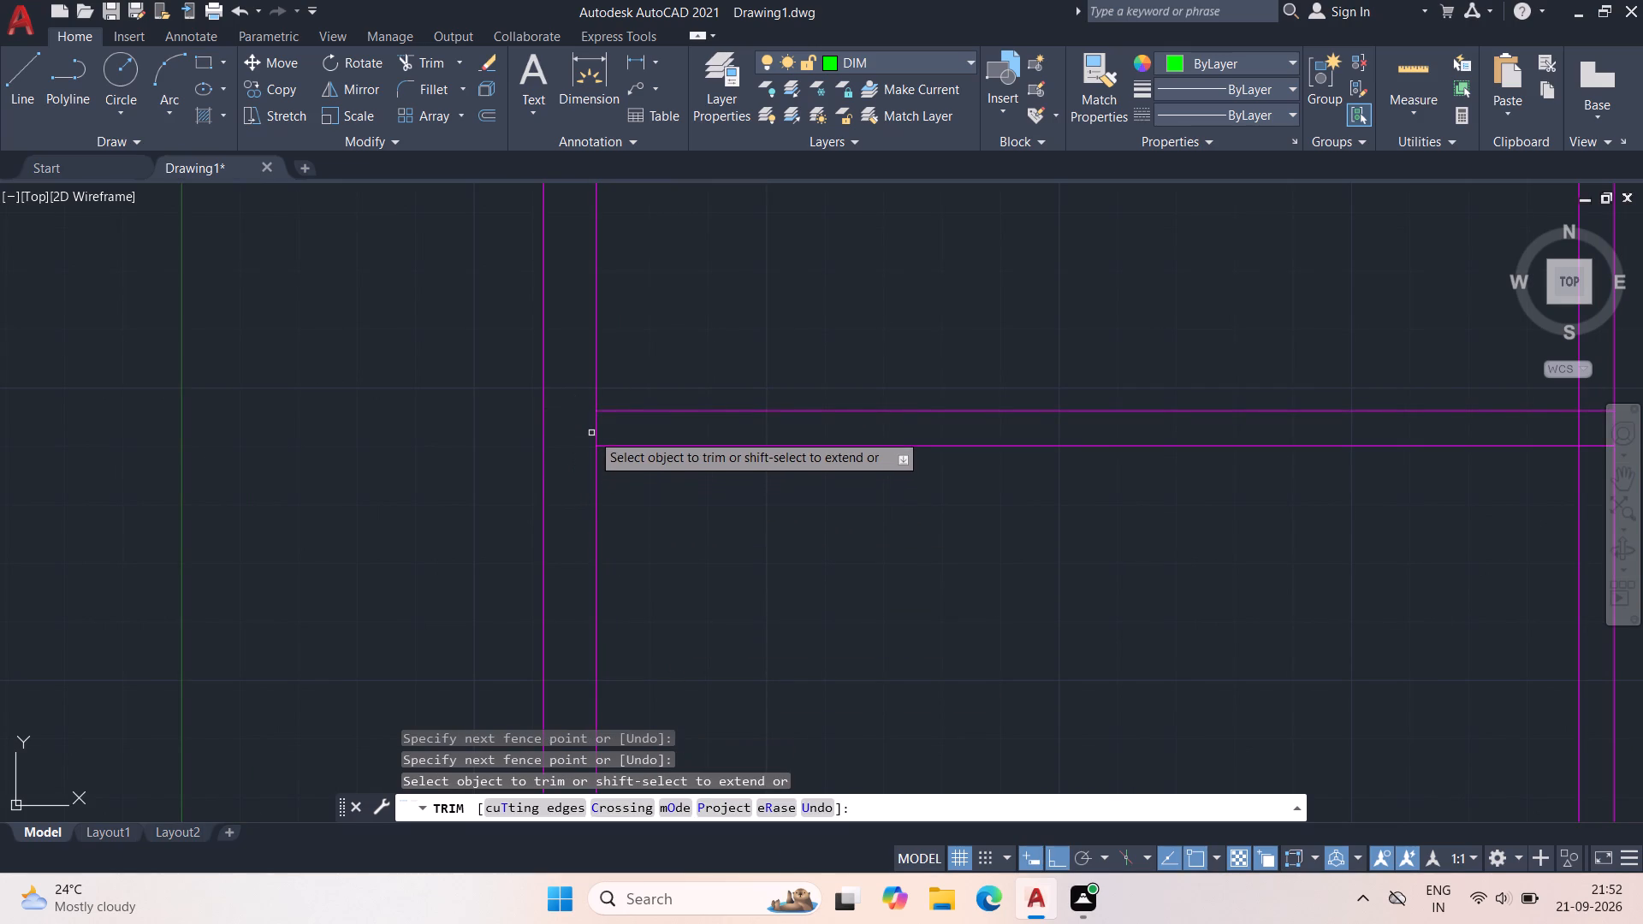
pyautogui.click(596, 428)
# Trim the junction of the lower-left room's upper wall with the central vertical partition into an open T-connection.
pyautogui.scroll(-2, 592, 429)
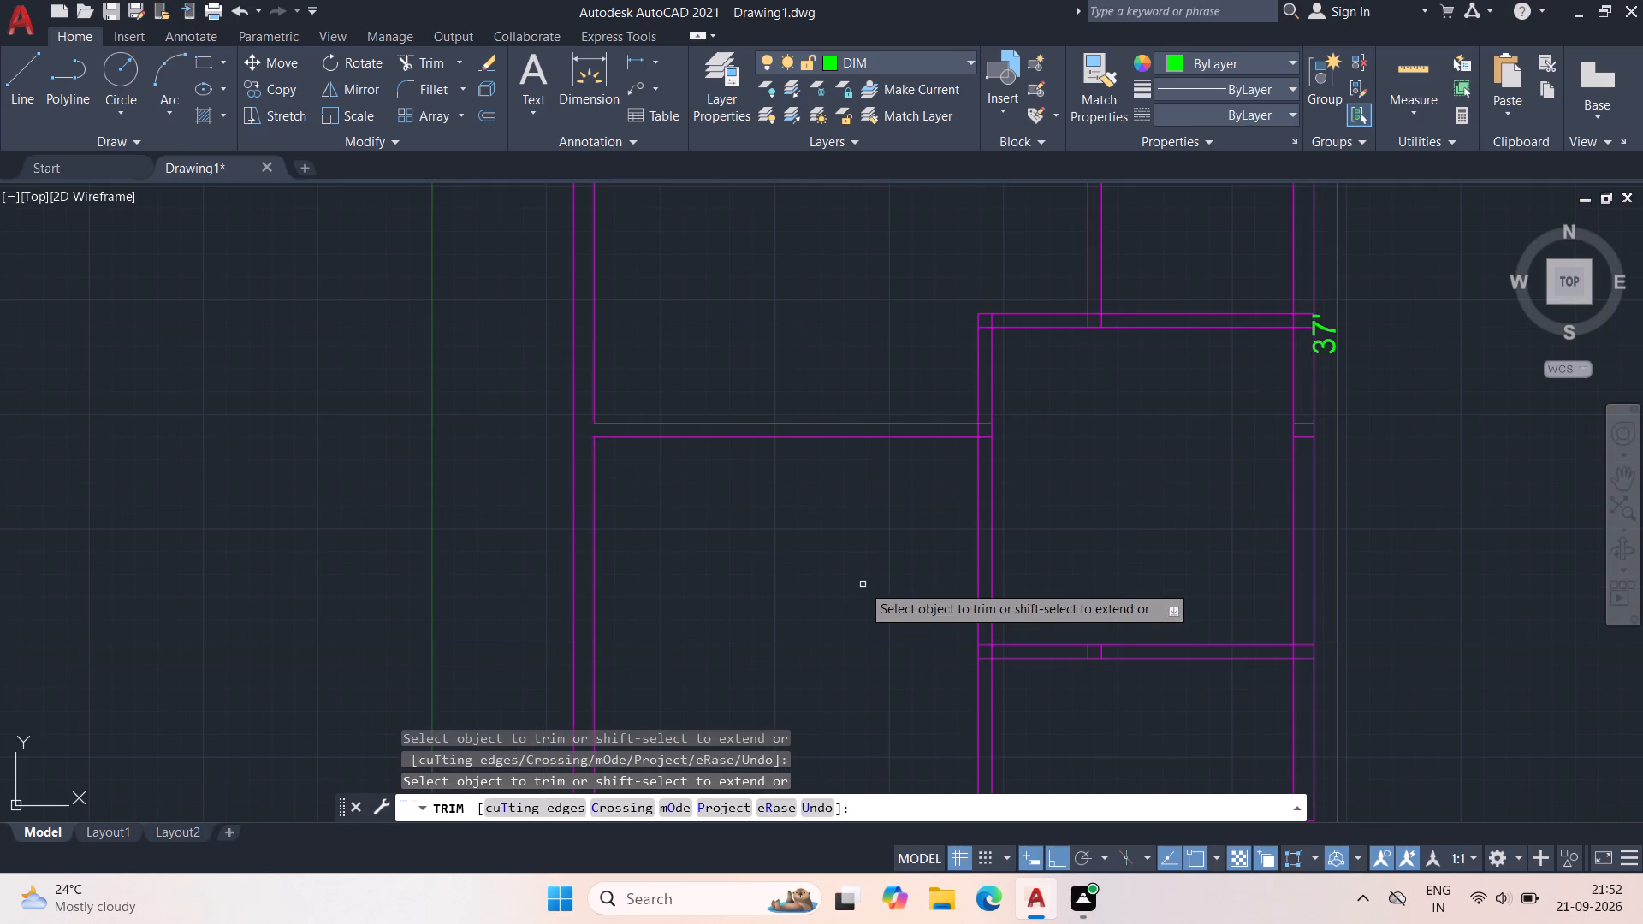
pyautogui.moveTo(840, 562); pyautogui.dragTo(505, 530, button='middle')
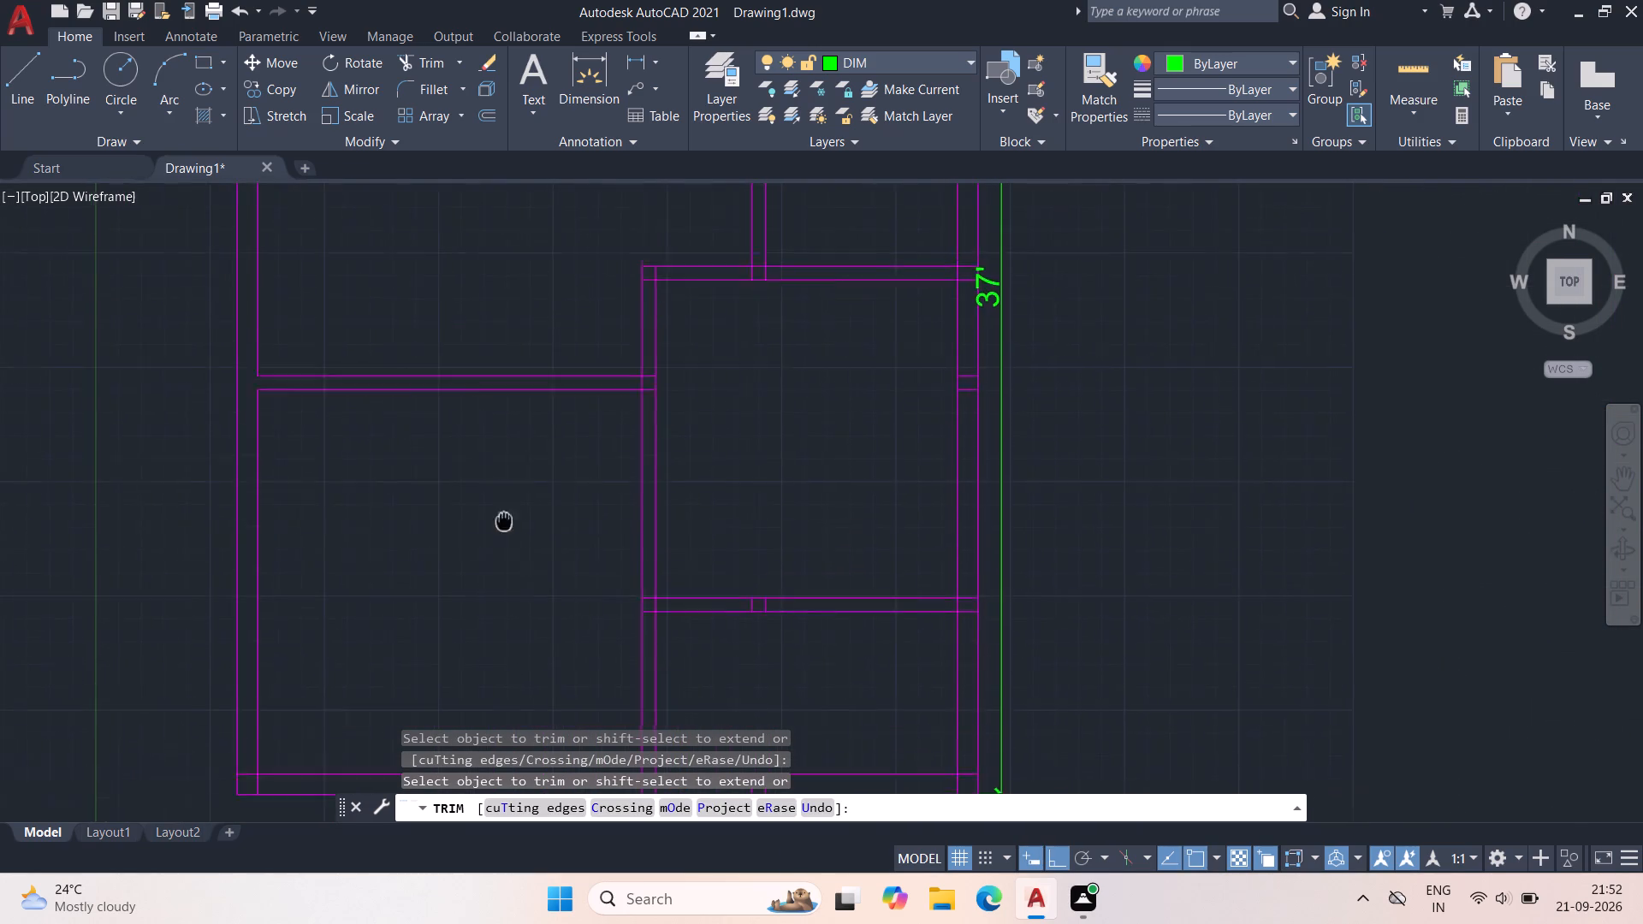
pyautogui.moveTo(505, 530); pyautogui.dragTo(496, 612, button='middle')
pyautogui.scroll(2, 645, 495)
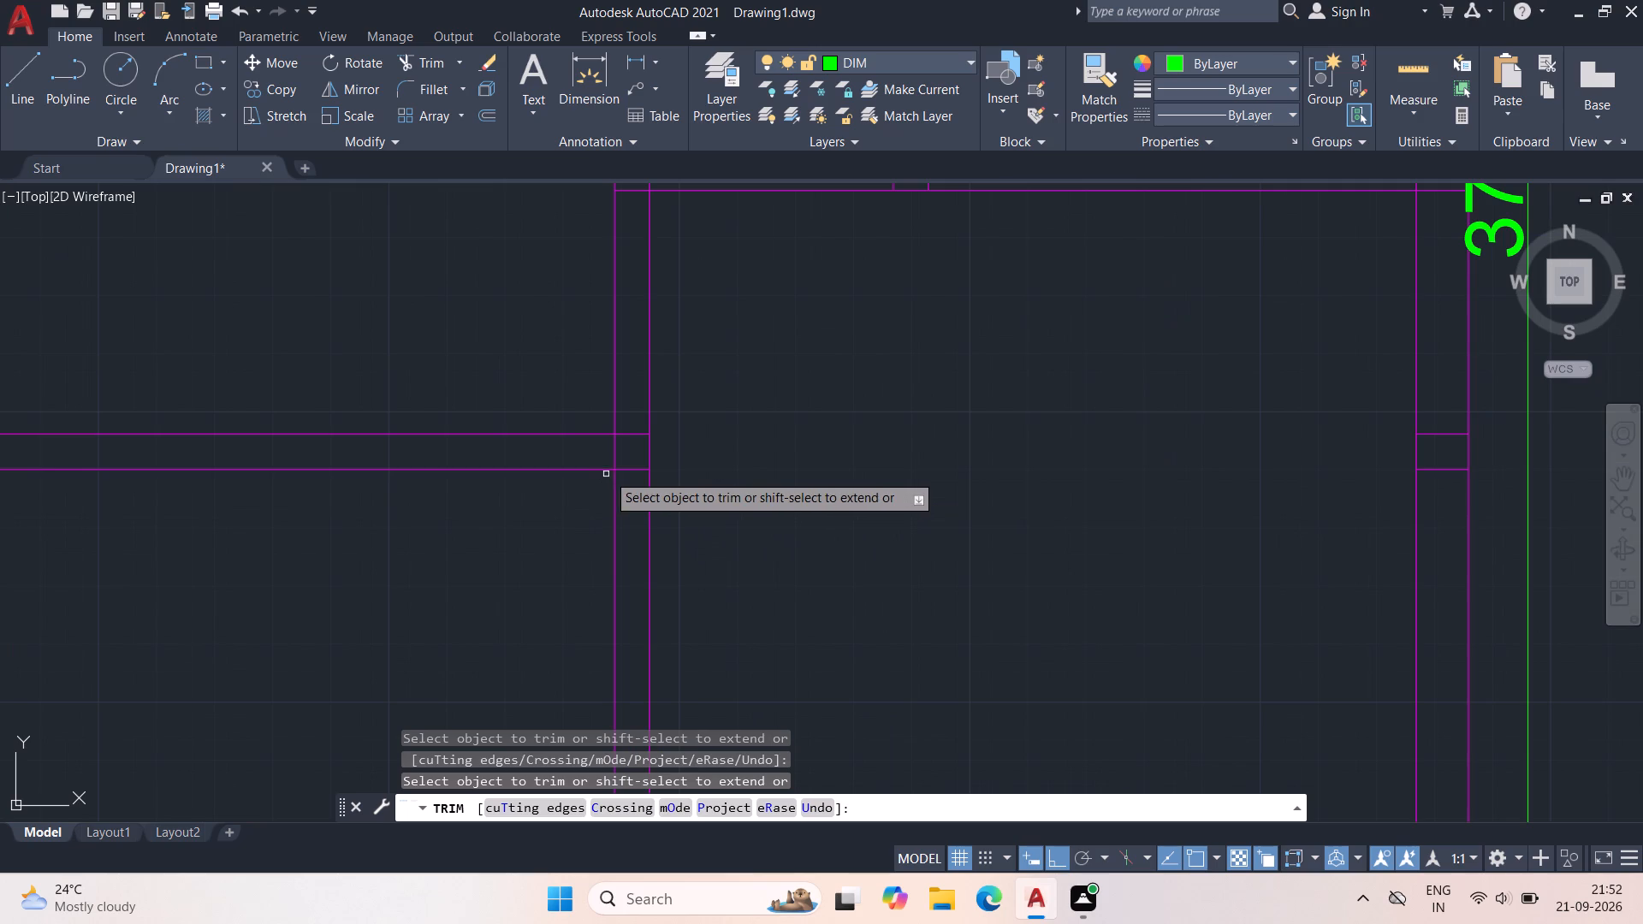
pyautogui.click(637, 411)
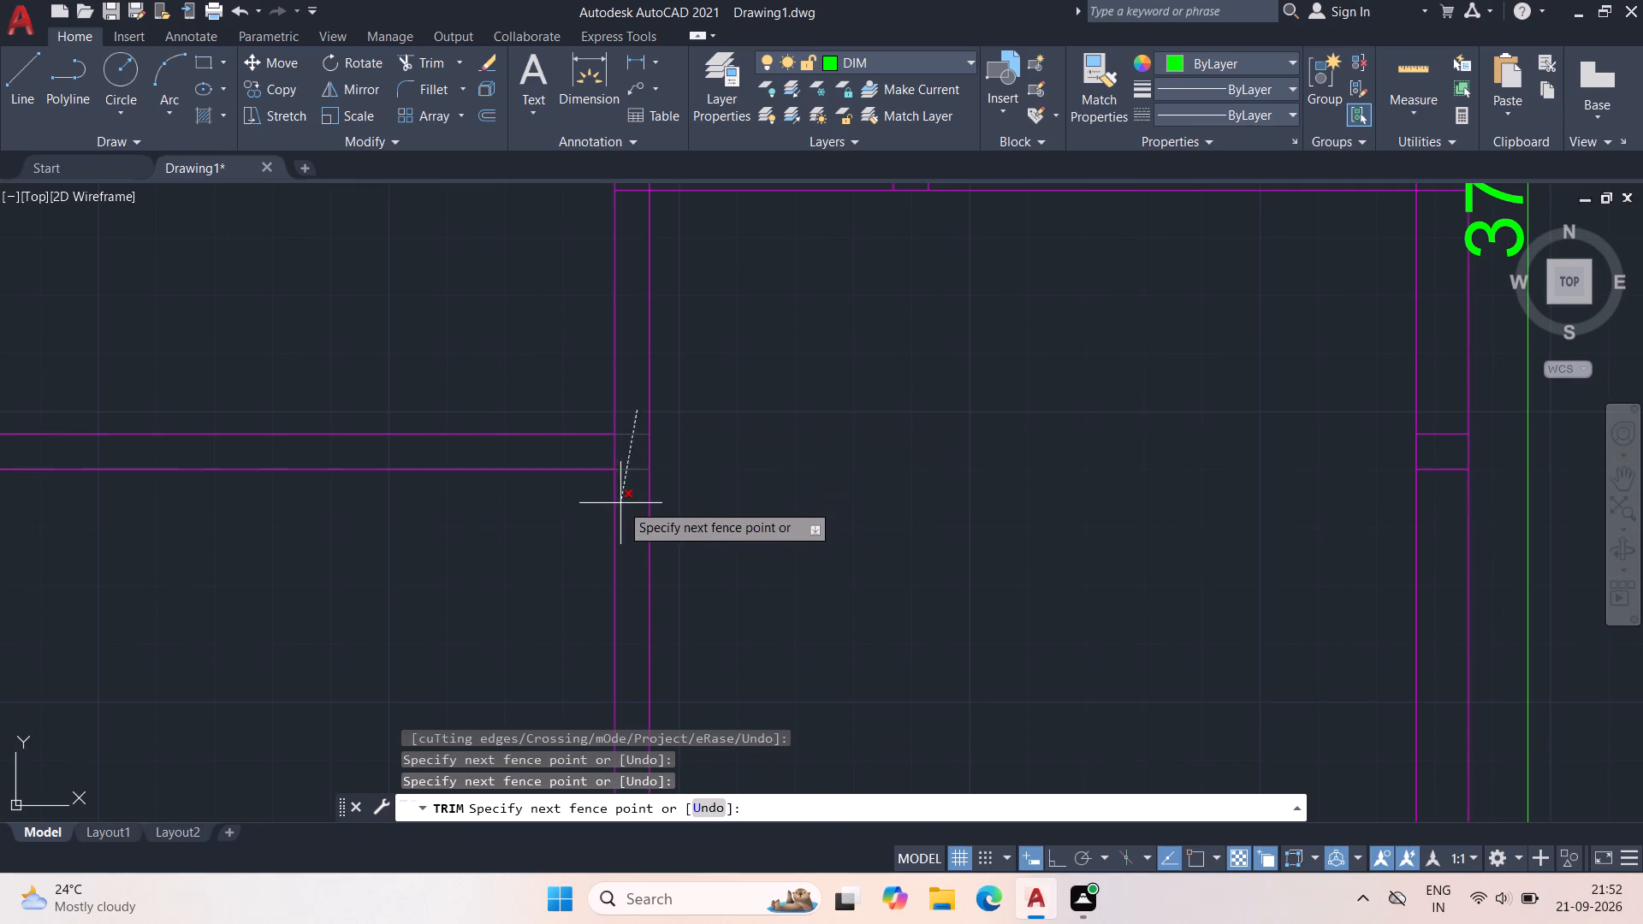
pyautogui.click(638, 500)
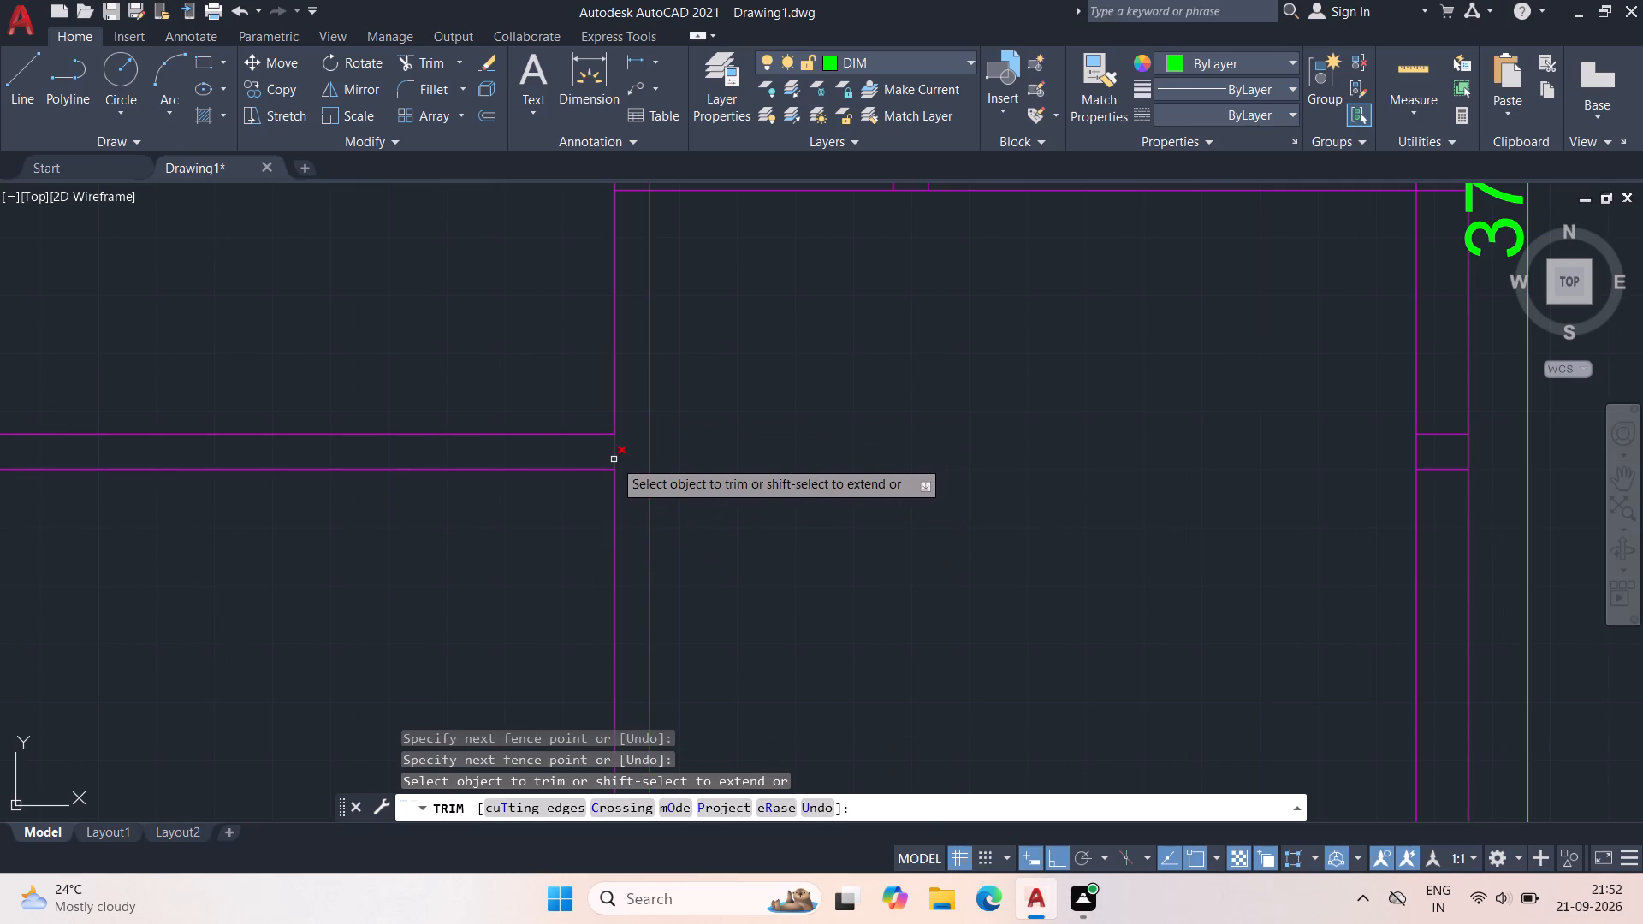
pyautogui.click(614, 459)
# Trim the overlapping inner wall lines at the bottom-left outer corner of the plan.
pyautogui.scroll(-2, 620, 449)
pyautogui.moveTo(766, 520); pyautogui.dragTo(790, 335, button='middle')
pyautogui.moveTo(1063, 313); pyautogui.dragTo(838, 341, button='middle')
pyautogui.moveTo(839, 321); pyautogui.dragTo(849, 299, button='middle')
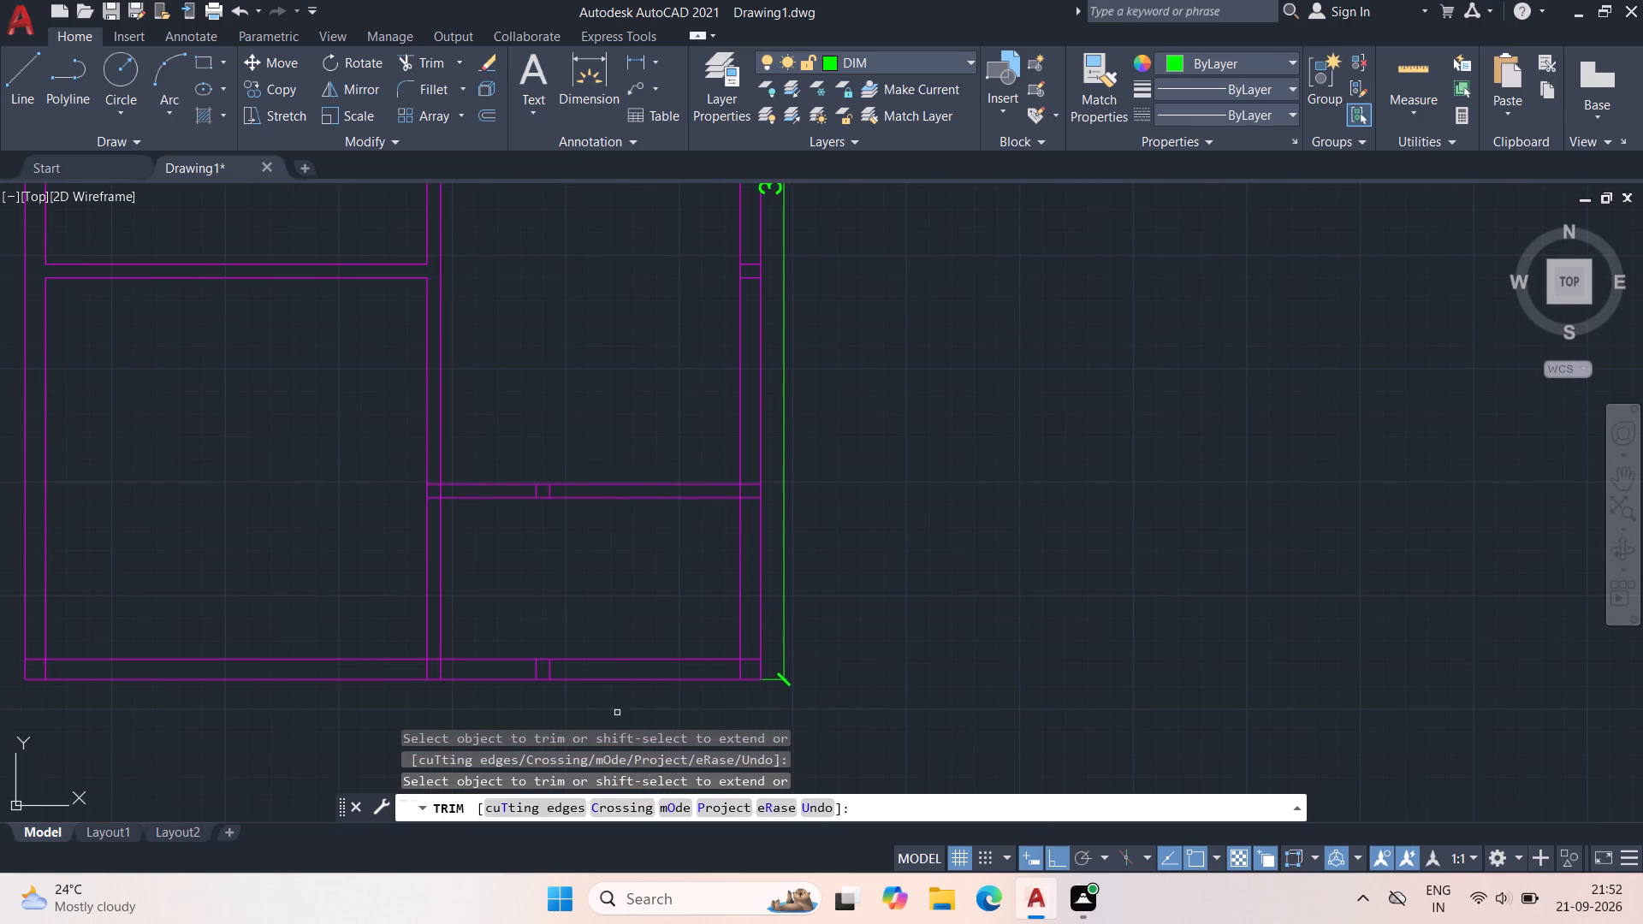
pyautogui.moveTo(572, 688); pyautogui.dragTo(778, 562, button='middle')
pyautogui.moveTo(531, 583); pyautogui.dragTo(798, 582, button='middle')
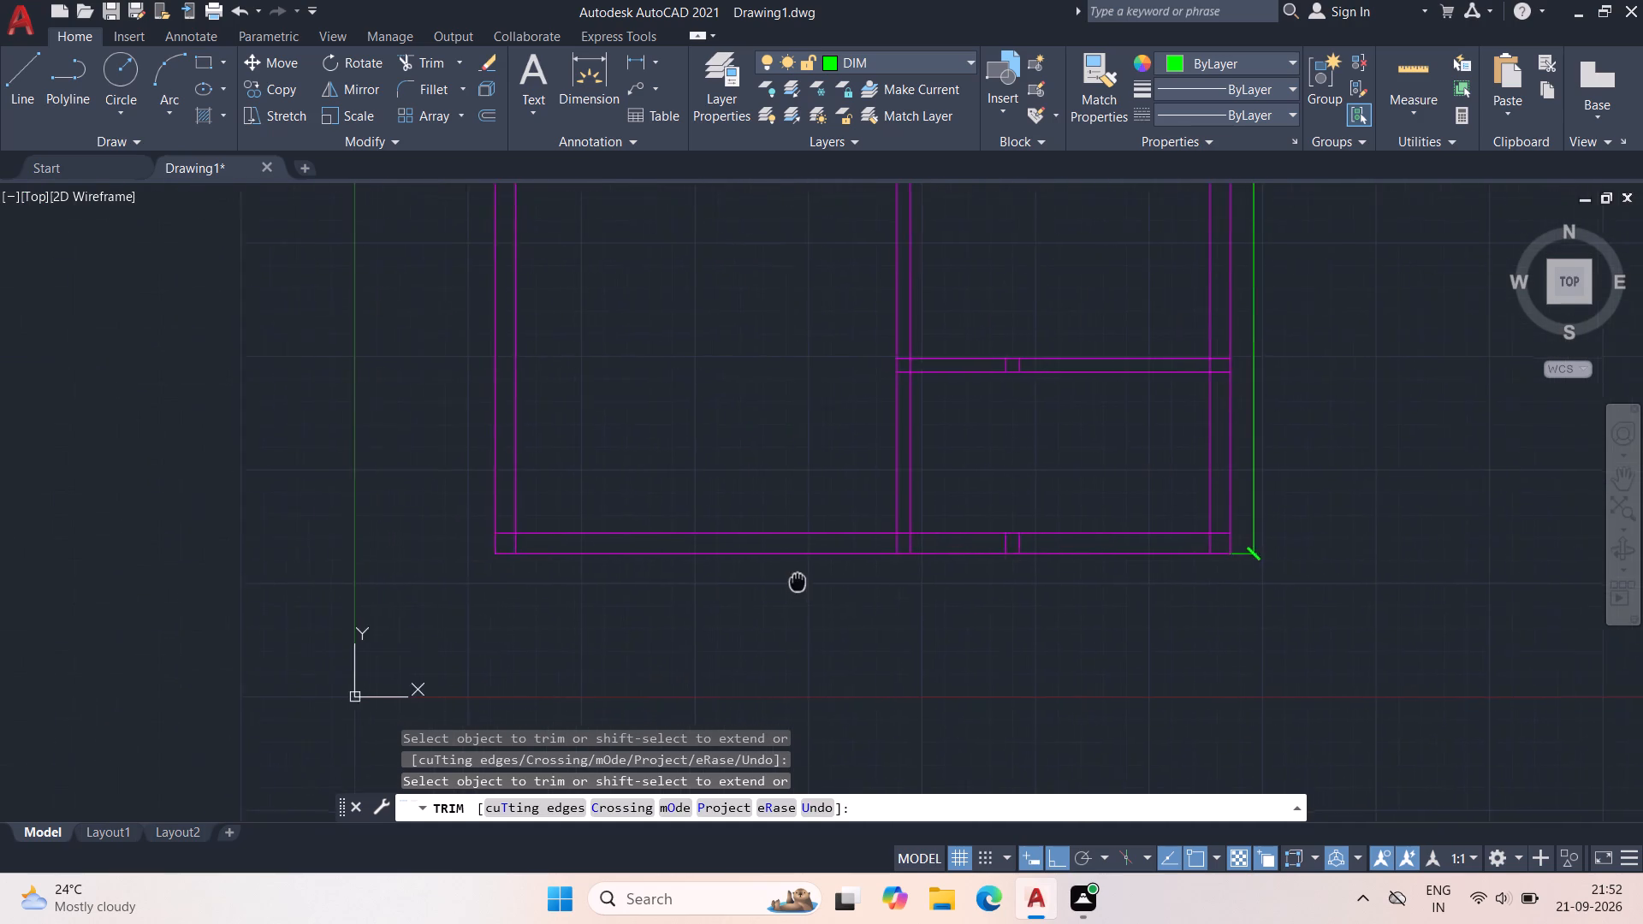
pyautogui.moveTo(798, 582); pyautogui.dragTo(833, 588, button='middle')
pyautogui.scroll(2, 544, 577)
pyautogui.click(526, 468)
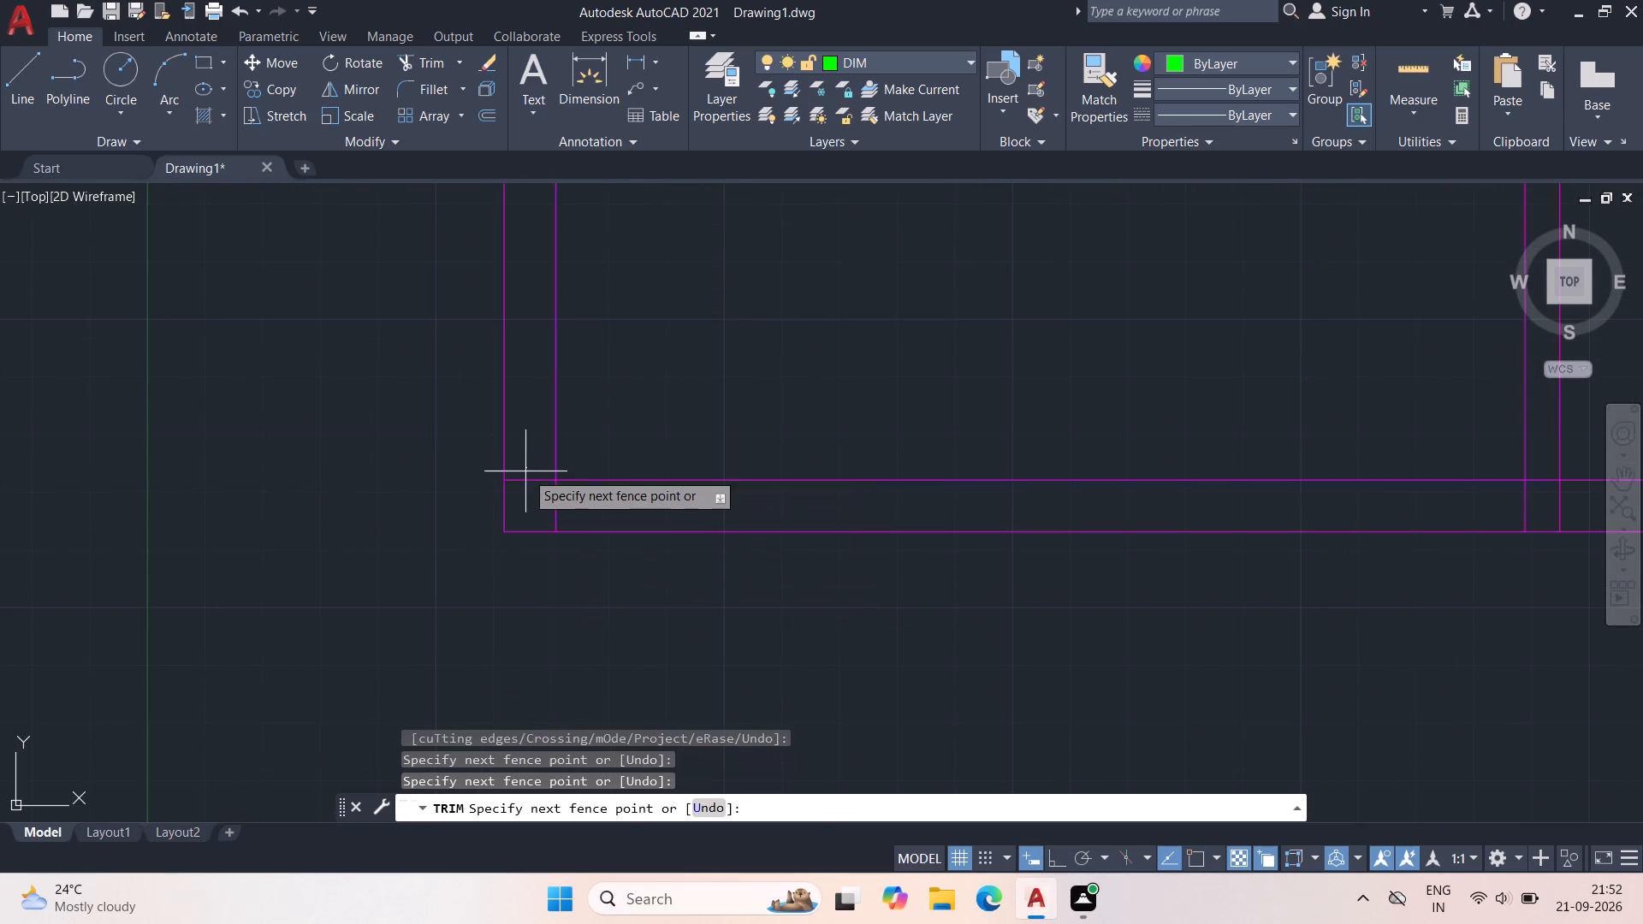
pyautogui.click(523, 506)
pyautogui.click(531, 508)
pyautogui.click(586, 509)
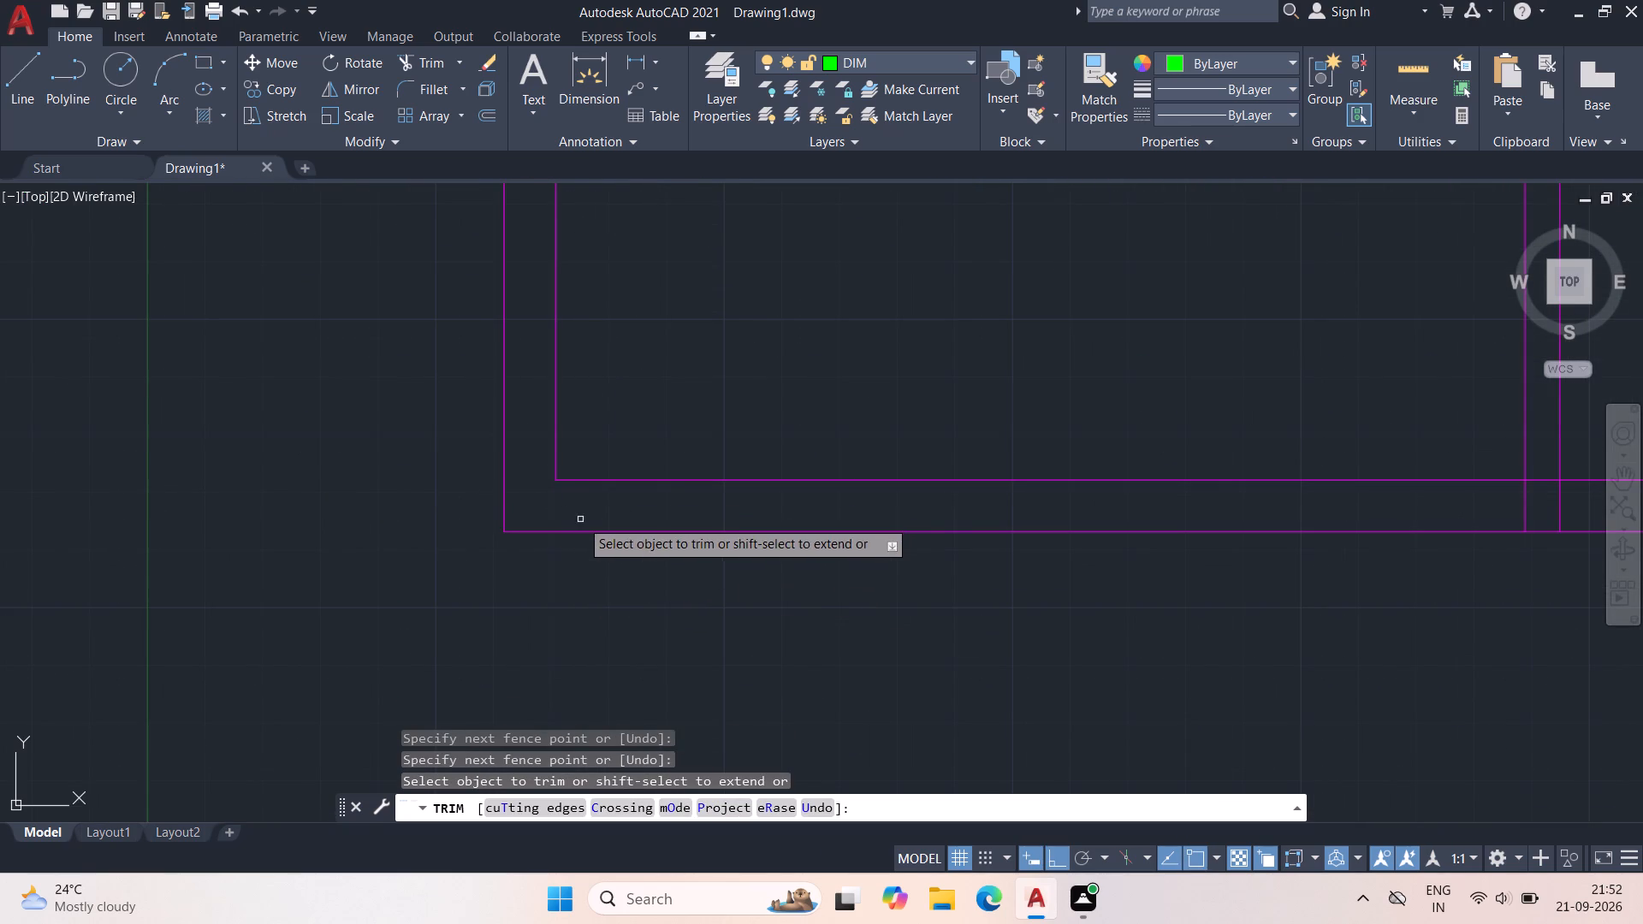
# Trim the central partition's line ends and the two short stubs crossing the bottom outer wall.
pyautogui.scroll(-1, 578, 522)
pyautogui.moveTo(1217, 653); pyautogui.dragTo(682, 667, button='middle')
pyautogui.scroll(2, 686, 519)
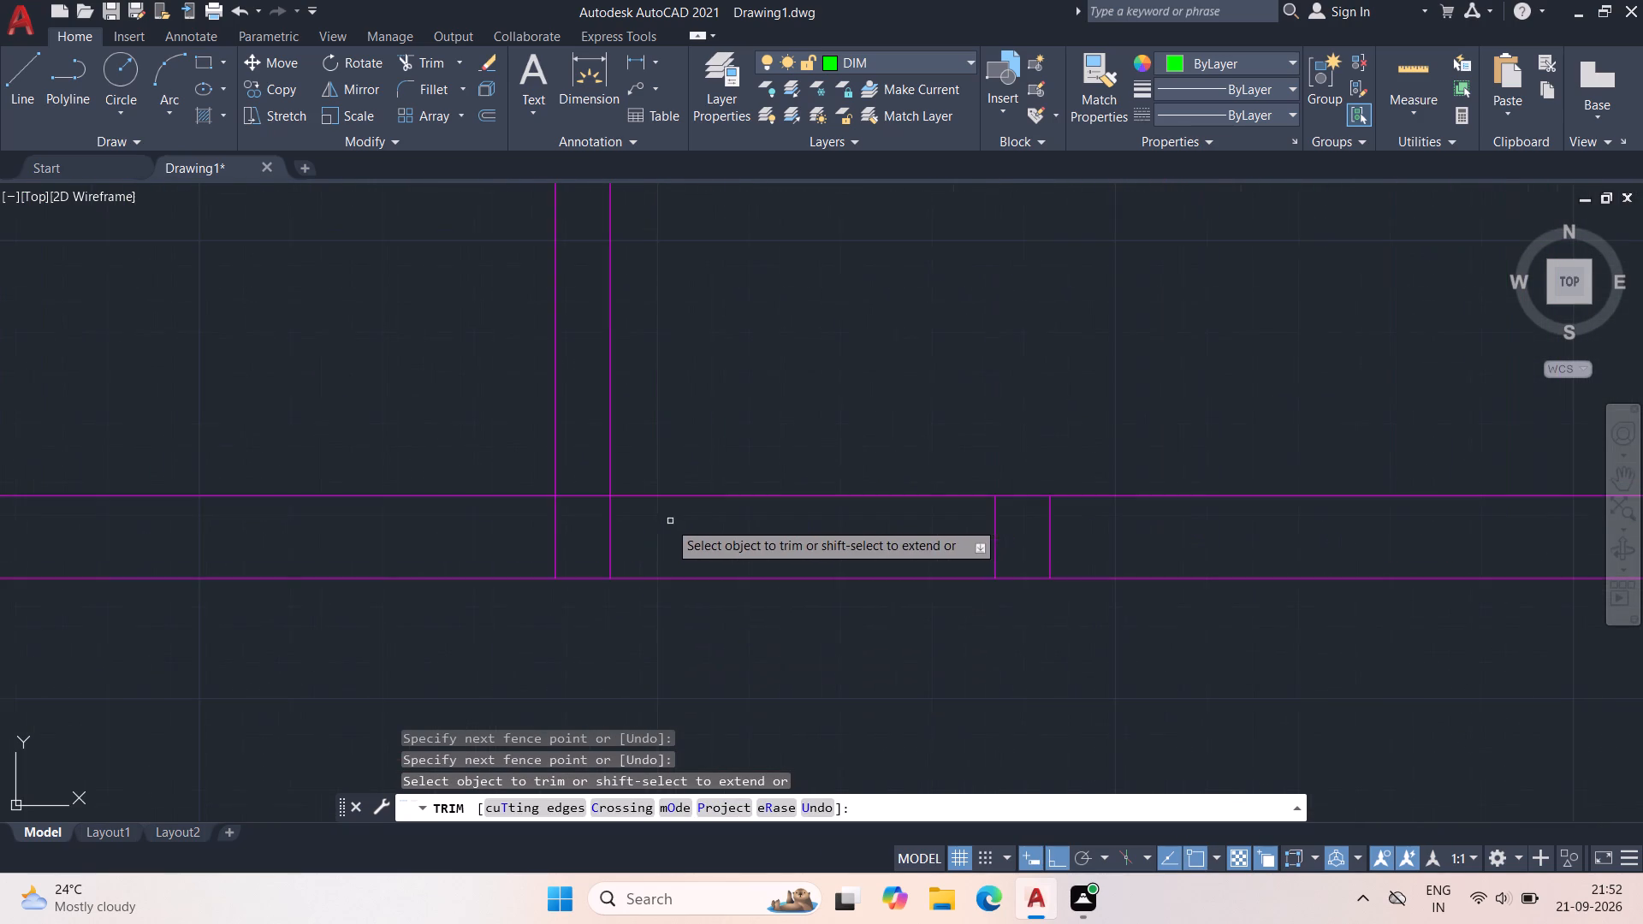
pyautogui.click(511, 543)
pyautogui.click(1124, 548)
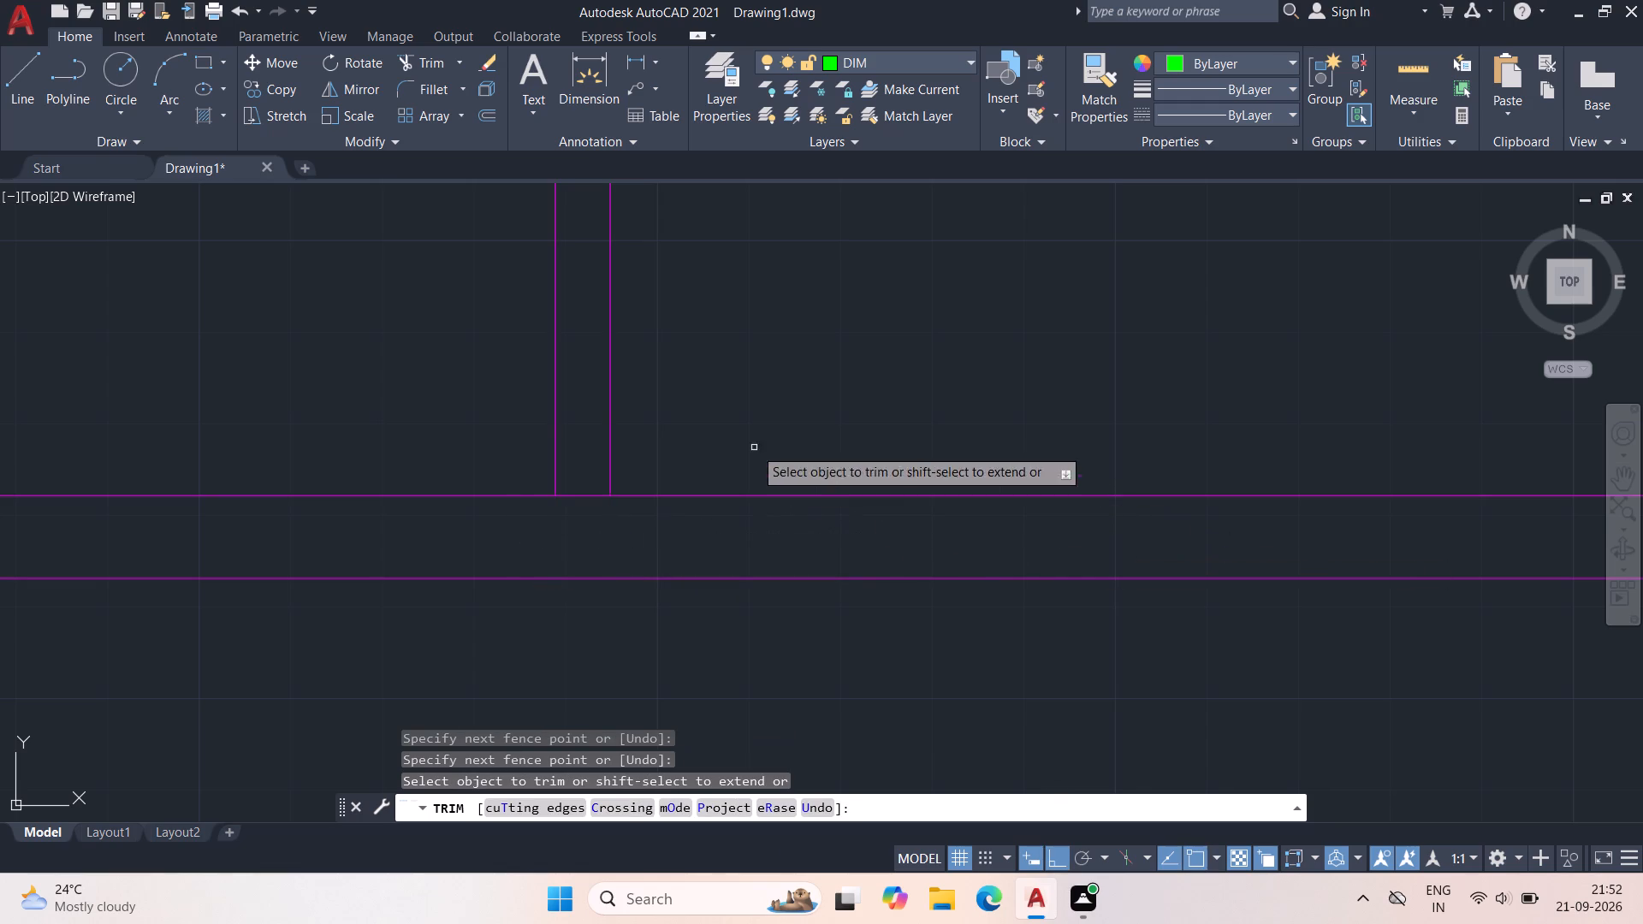
# Trim the bottom wall's inner line between the two central partition lines to open their T-connection.
pyautogui.click(571, 497)
# Trim the overlapping inner wall lines at the bottom-right outer corner of the plan.
pyautogui.scroll(-3, 572, 497)
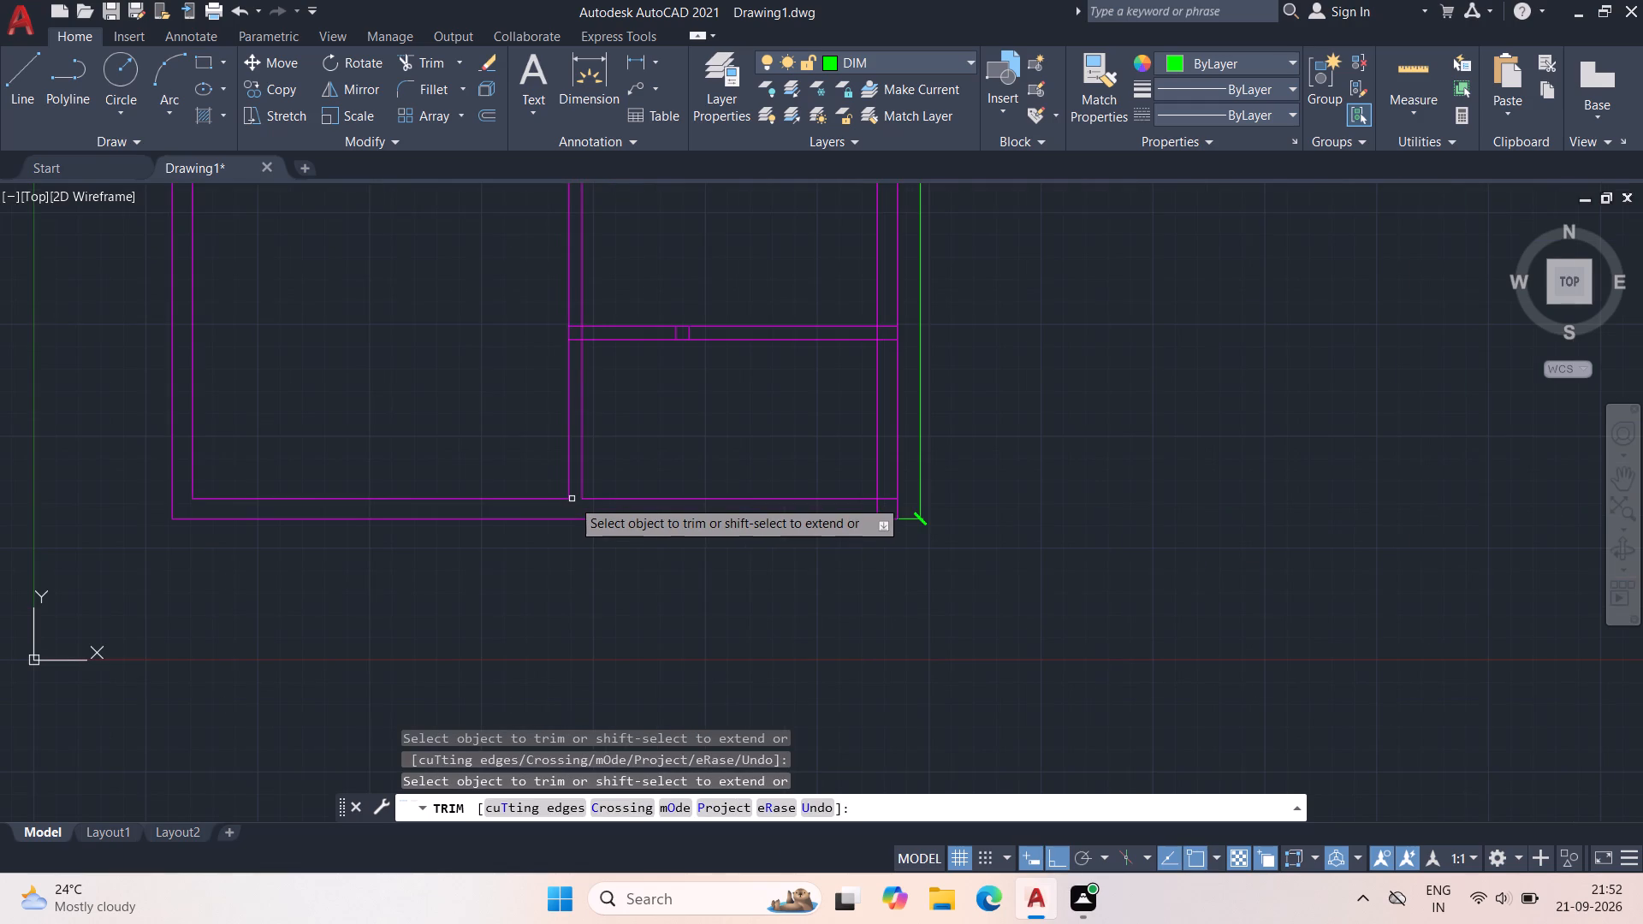
pyautogui.scroll(3, 946, 526)
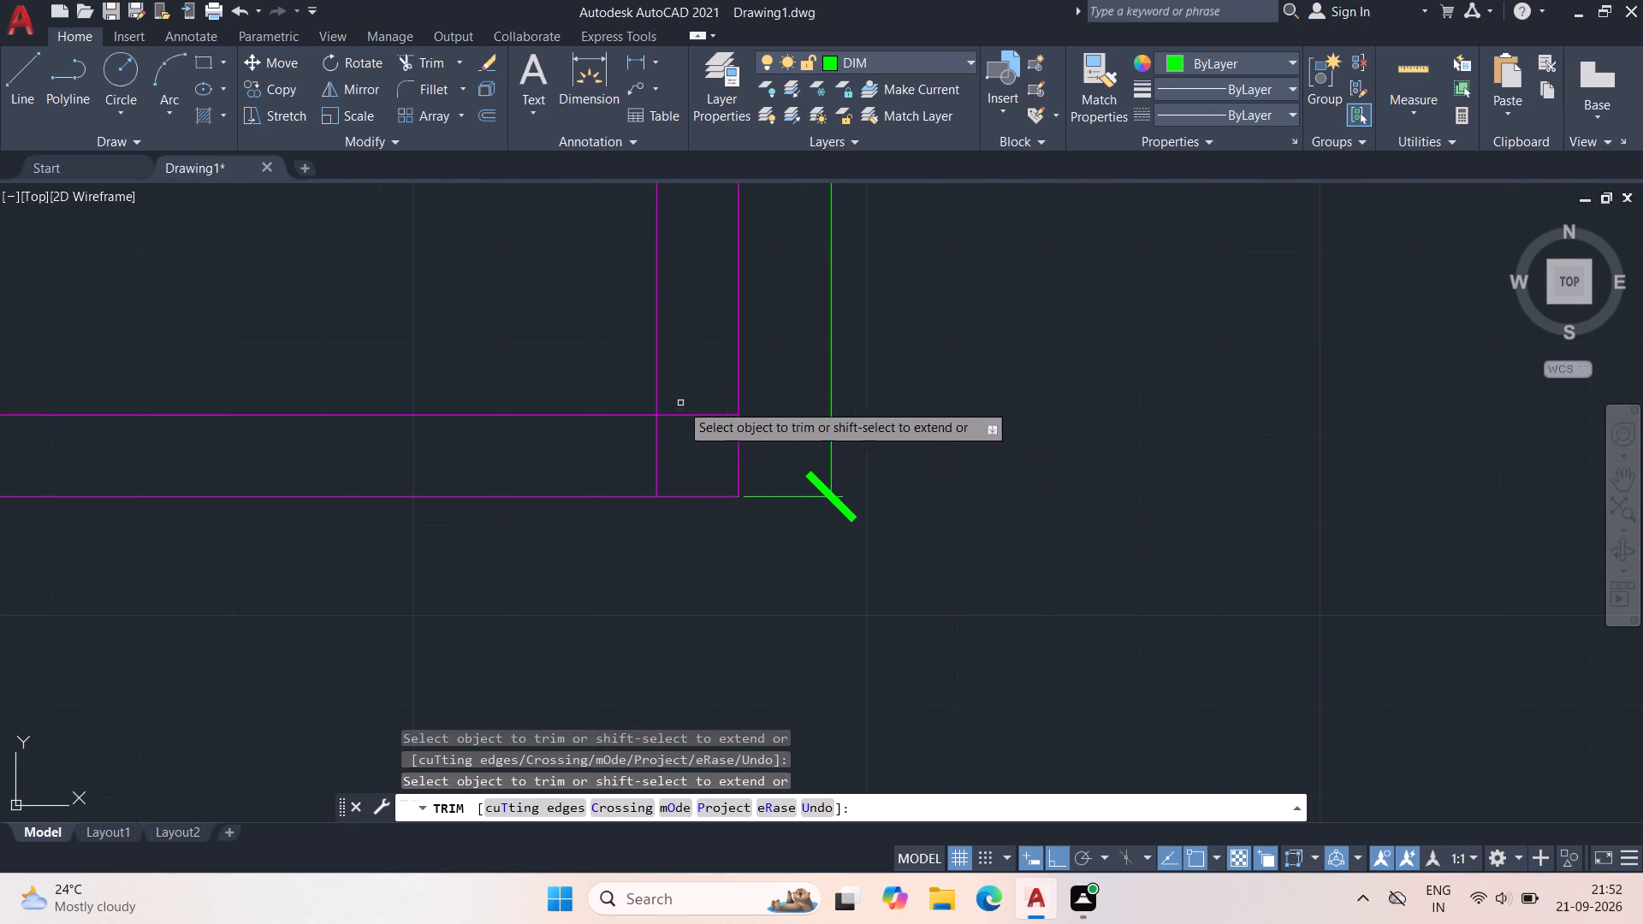
pyautogui.click(692, 379)
pyautogui.click(697, 441)
pyautogui.click(679, 461)
pyautogui.click(596, 474)
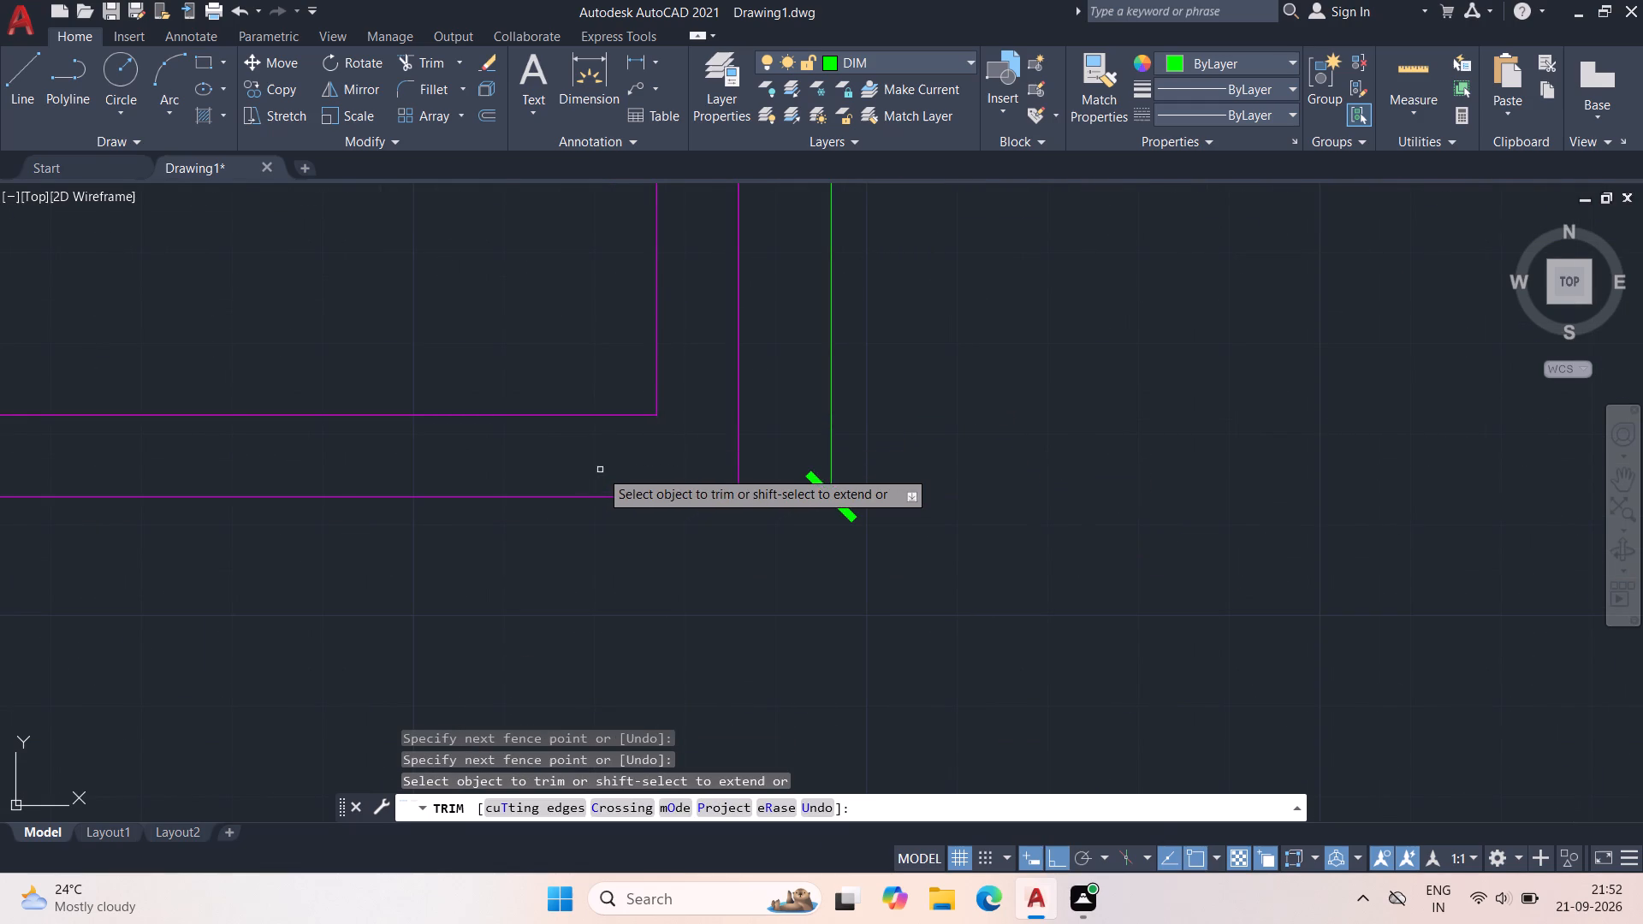
# Trim the lower-right room's upper wall into an open T-connection with the central partition and remove the two short stubs crossing that wall.
pyautogui.scroll(-3, 600, 470)
pyautogui.moveTo(604, 473); pyautogui.dragTo(909, 673, button='middle')
pyautogui.scroll(2, 639, 441)
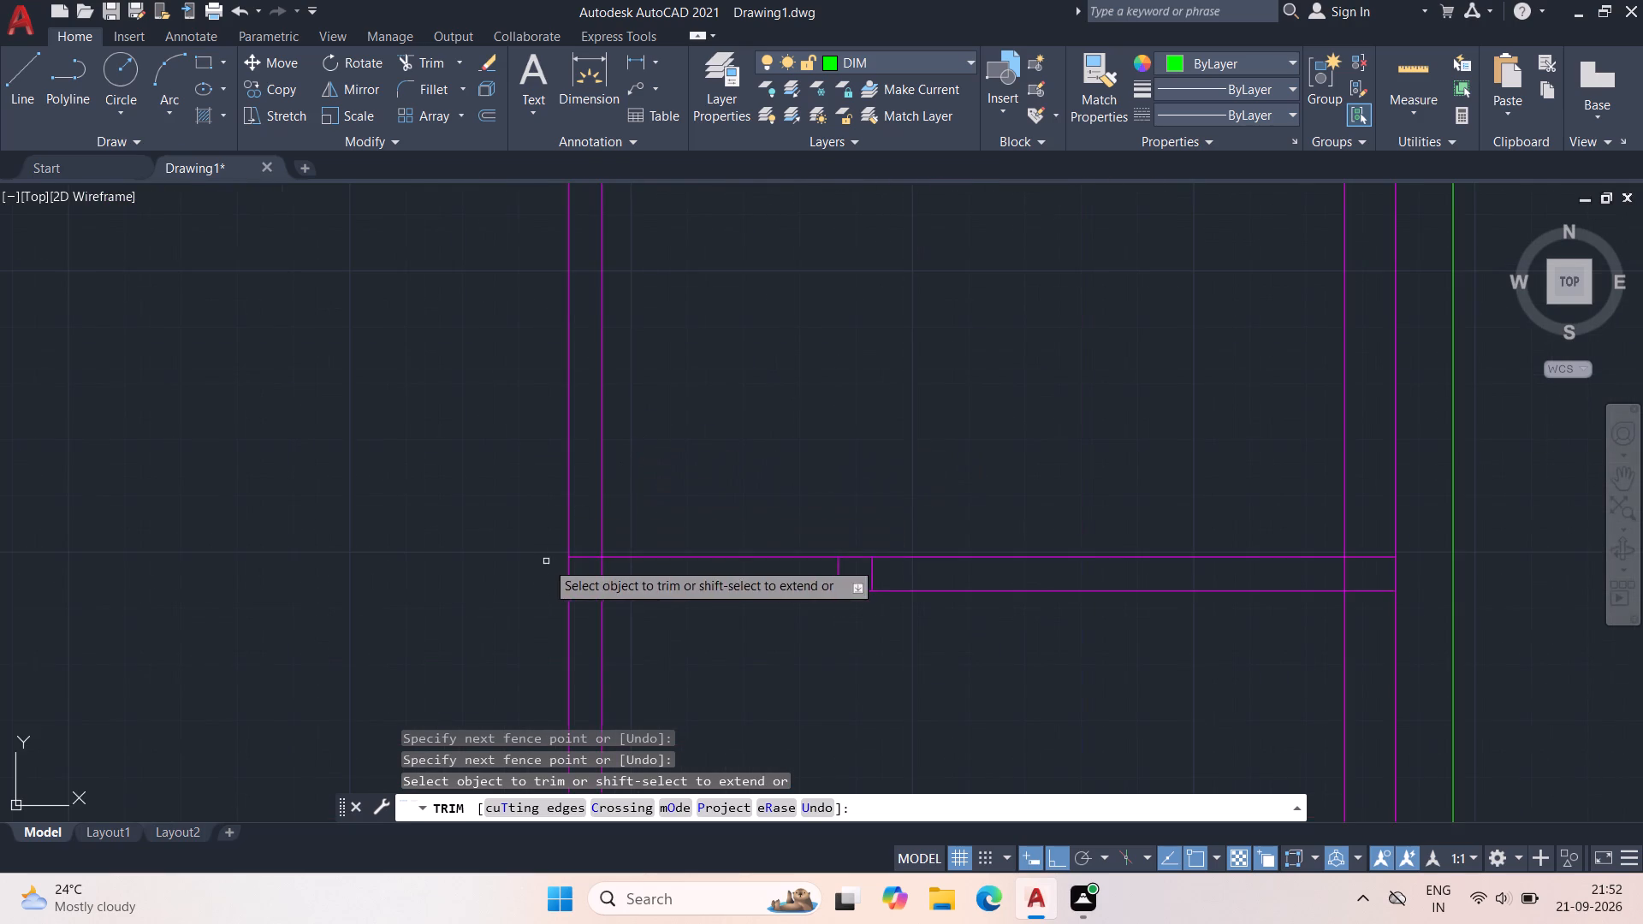
pyautogui.scroll(2, 613, 626)
pyautogui.click(539, 436)
pyautogui.click(543, 579)
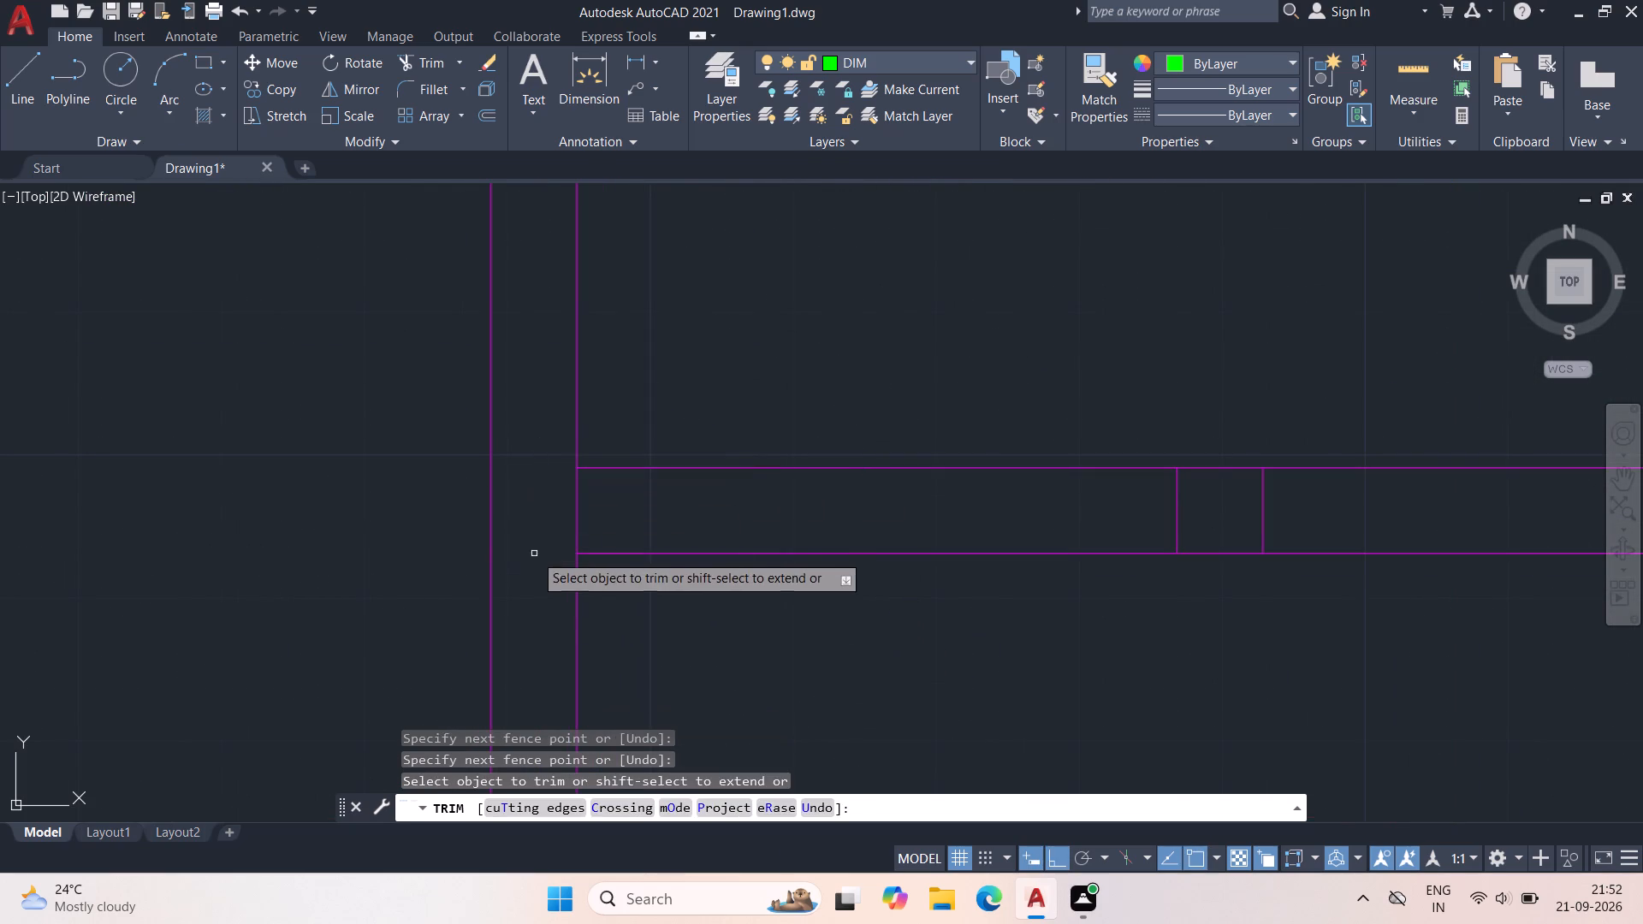
pyautogui.click(552, 507)
pyautogui.click(1351, 514)
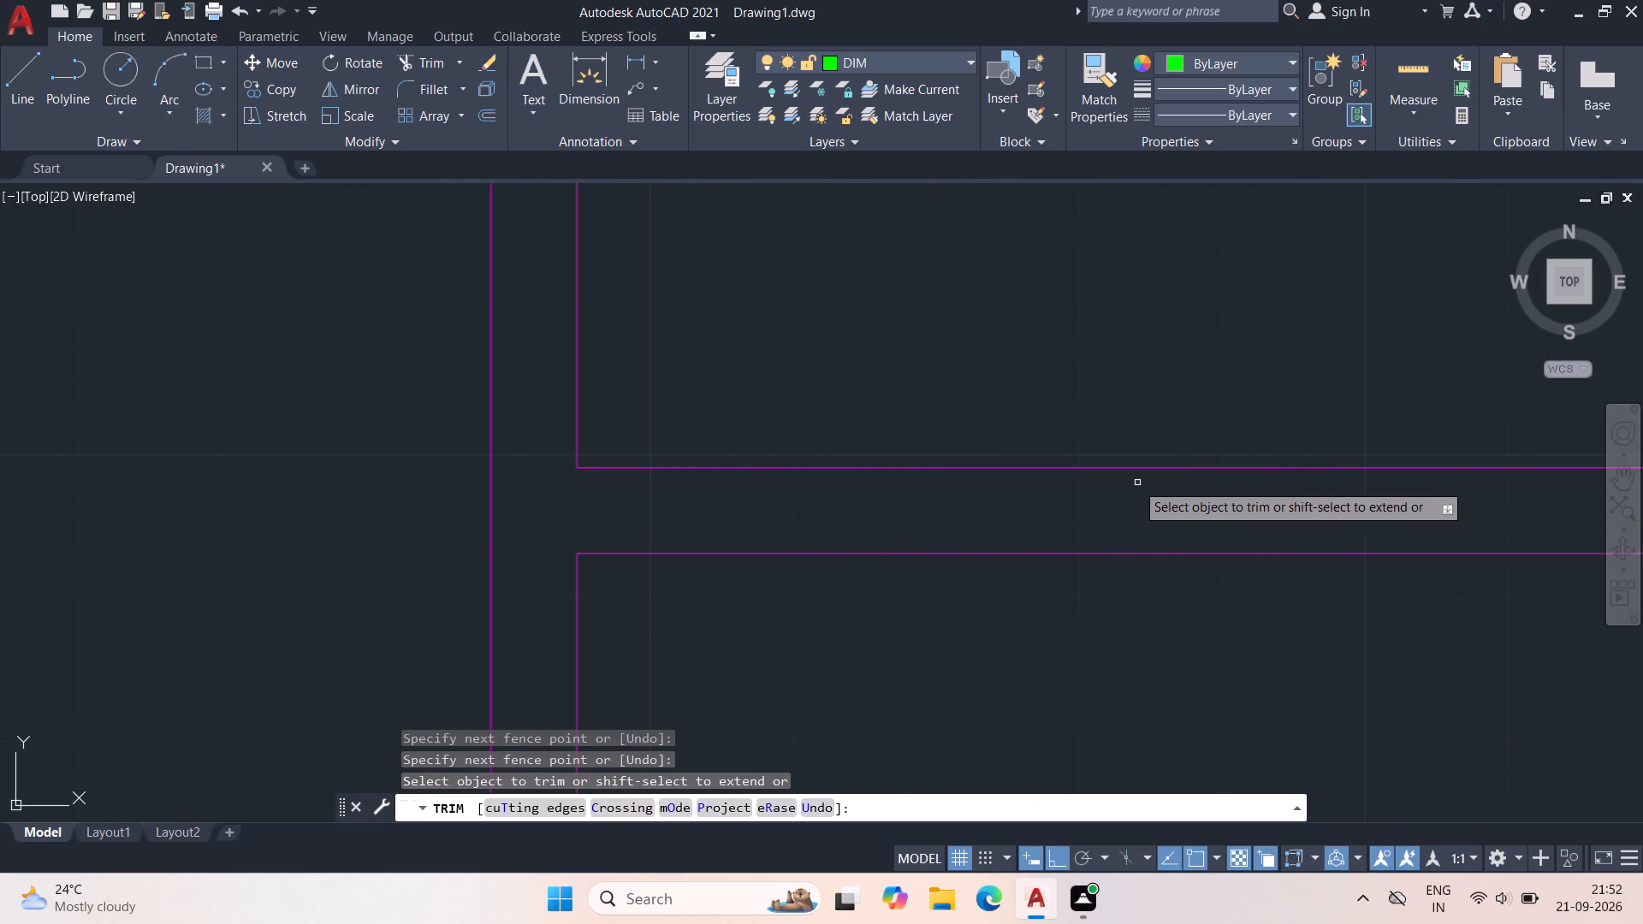
# Trim the junction of the lower-right room's upper wall with the right outer wall, leaving an open T-connection.
pyautogui.scroll(-2, 1124, 483)
pyautogui.moveTo(1193, 546); pyautogui.dragTo(577, 592, button='middle')
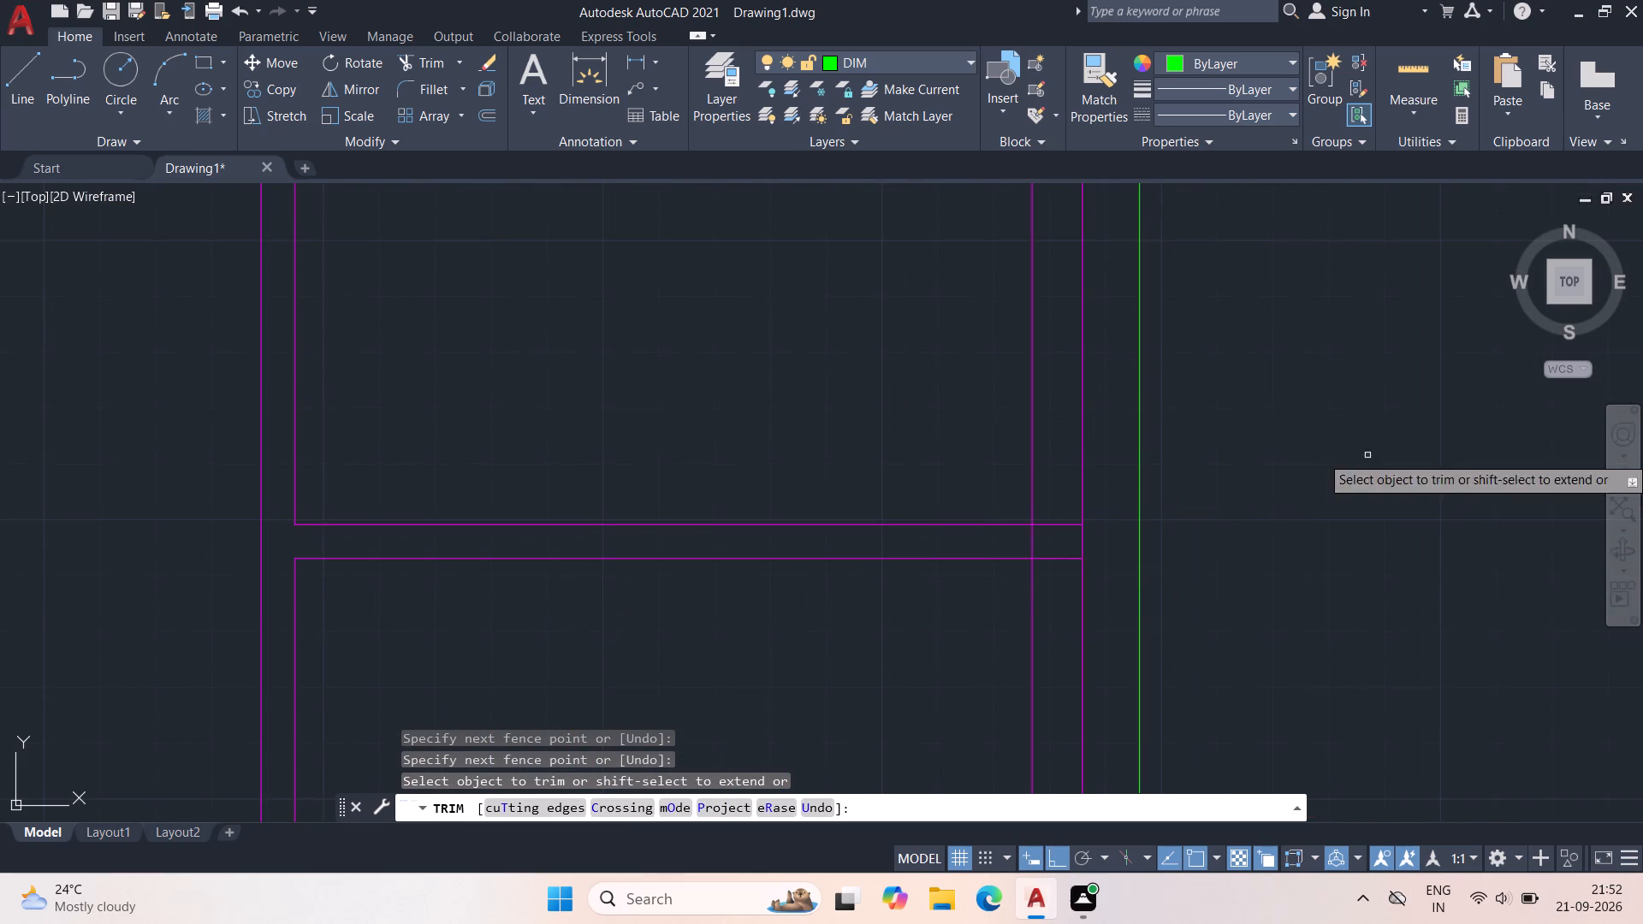
pyautogui.scroll(2, 1016, 549)
pyautogui.click(1117, 427)
pyautogui.click(1112, 635)
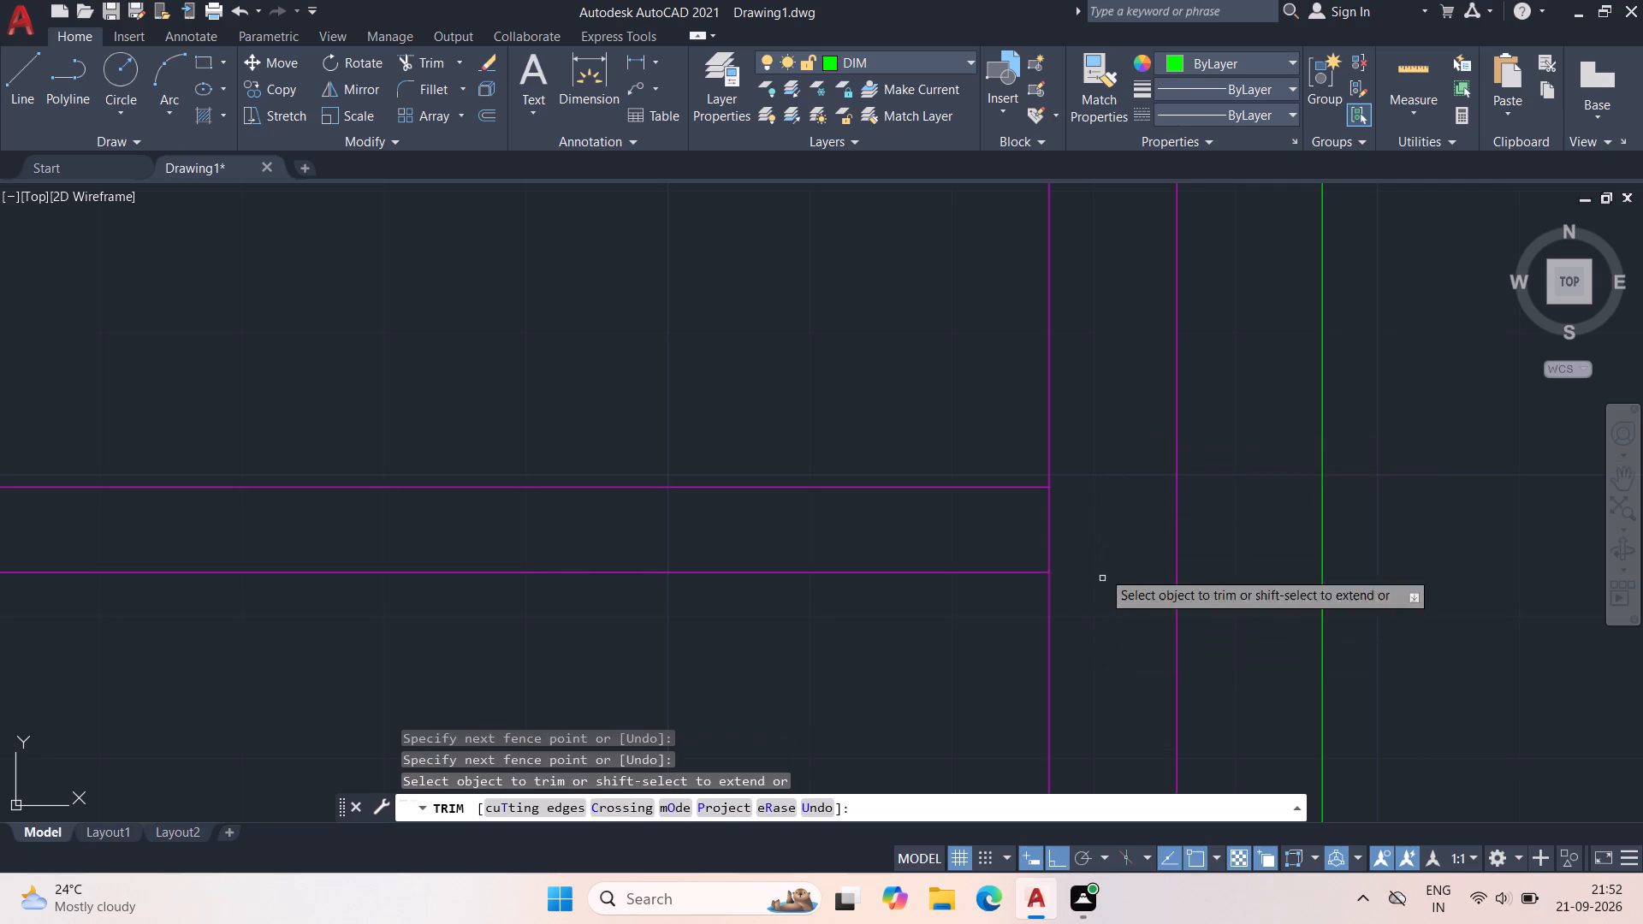
pyautogui.click(1103, 504)
pyautogui.click(973, 530)
# Trim overlapping lines at the middle-right room's upper-left corner and where the short vertical partition meets that room's upper wall.
pyautogui.scroll(-5, 970, 532)
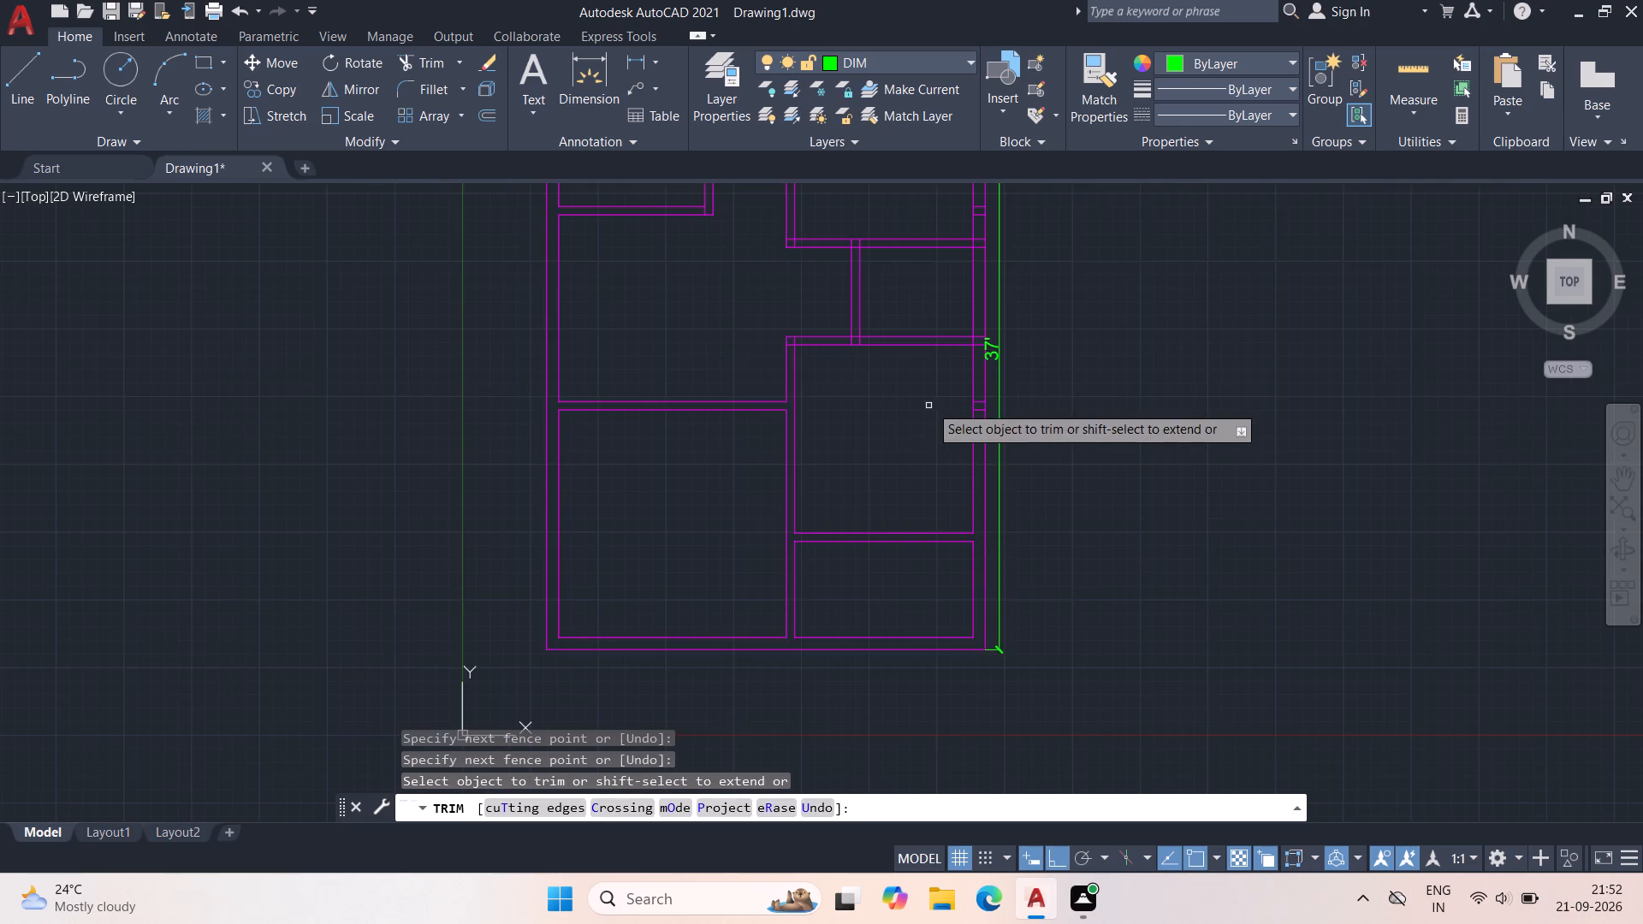
pyautogui.moveTo(937, 402); pyautogui.dragTo(967, 583, button='middle')
pyautogui.scroll(3, 794, 511)
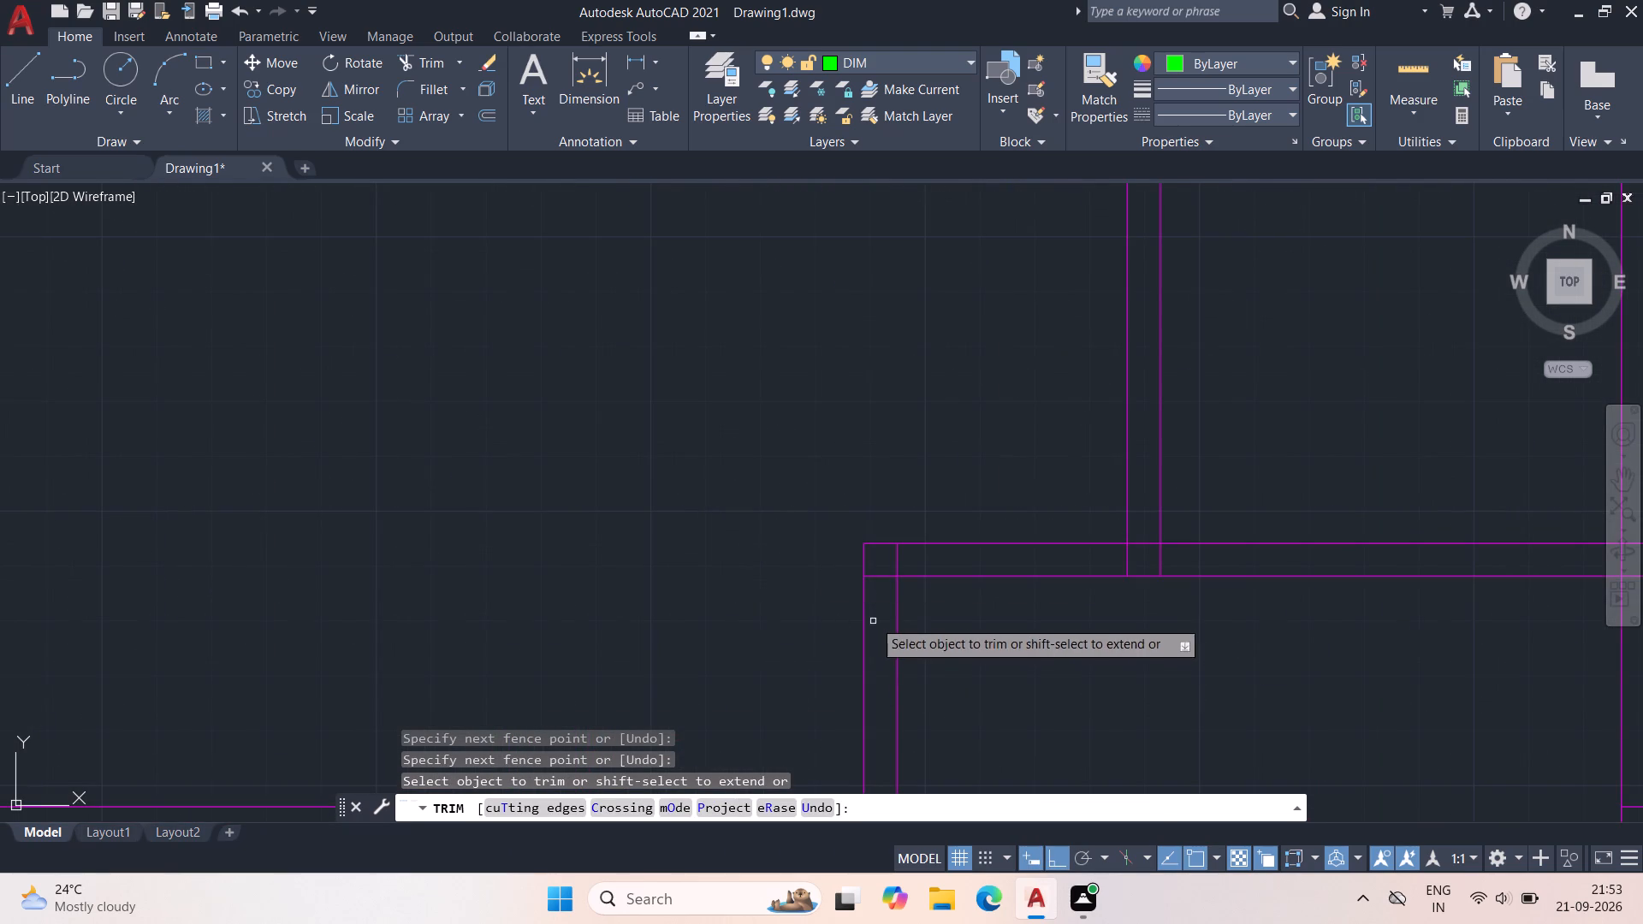
pyautogui.click(884, 602)
pyautogui.click(887, 557)
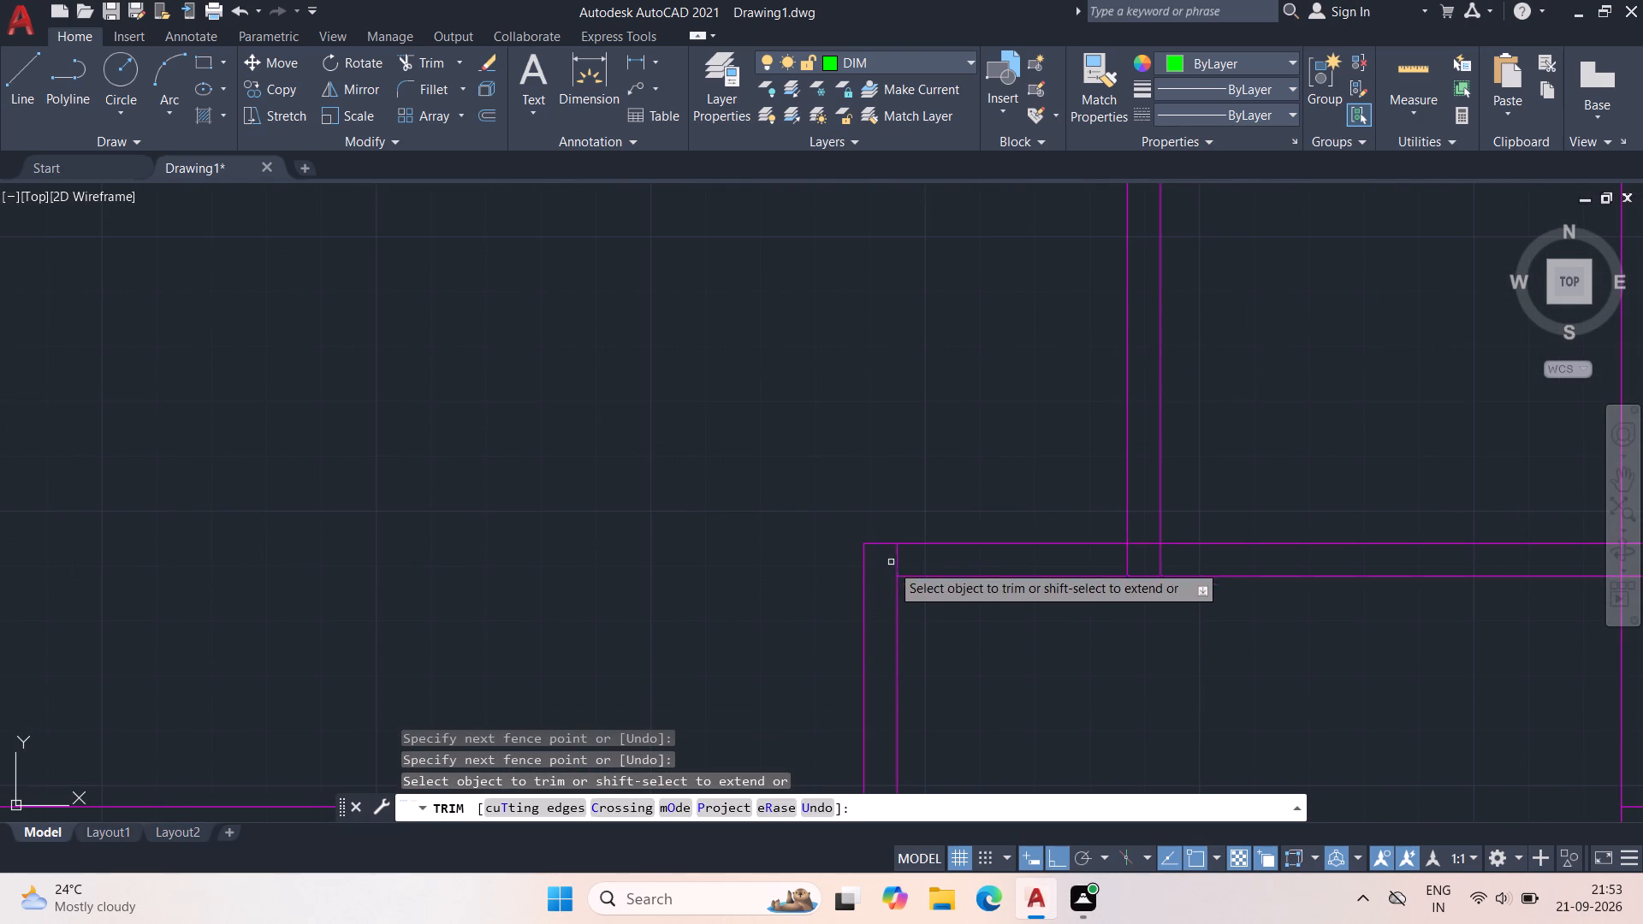
pyautogui.click(1176, 555)
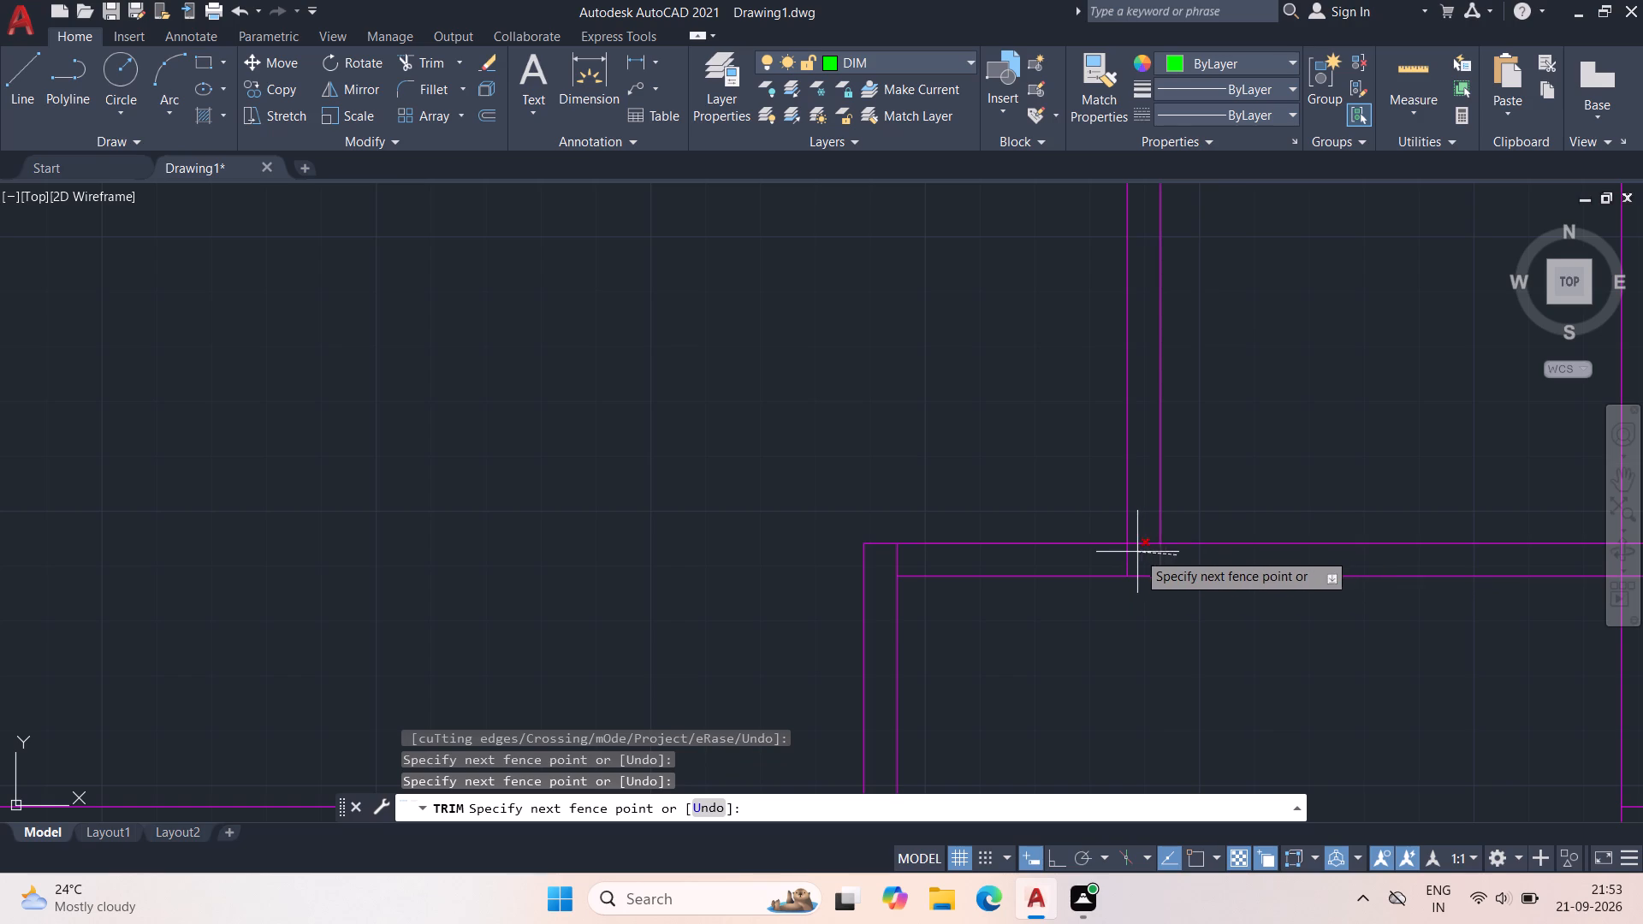
pyautogui.click(1144, 537)
# Trim the four short stub lines crossing the right outer wall beside the upper-right room.
pyautogui.scroll(-2, 1194, 469)
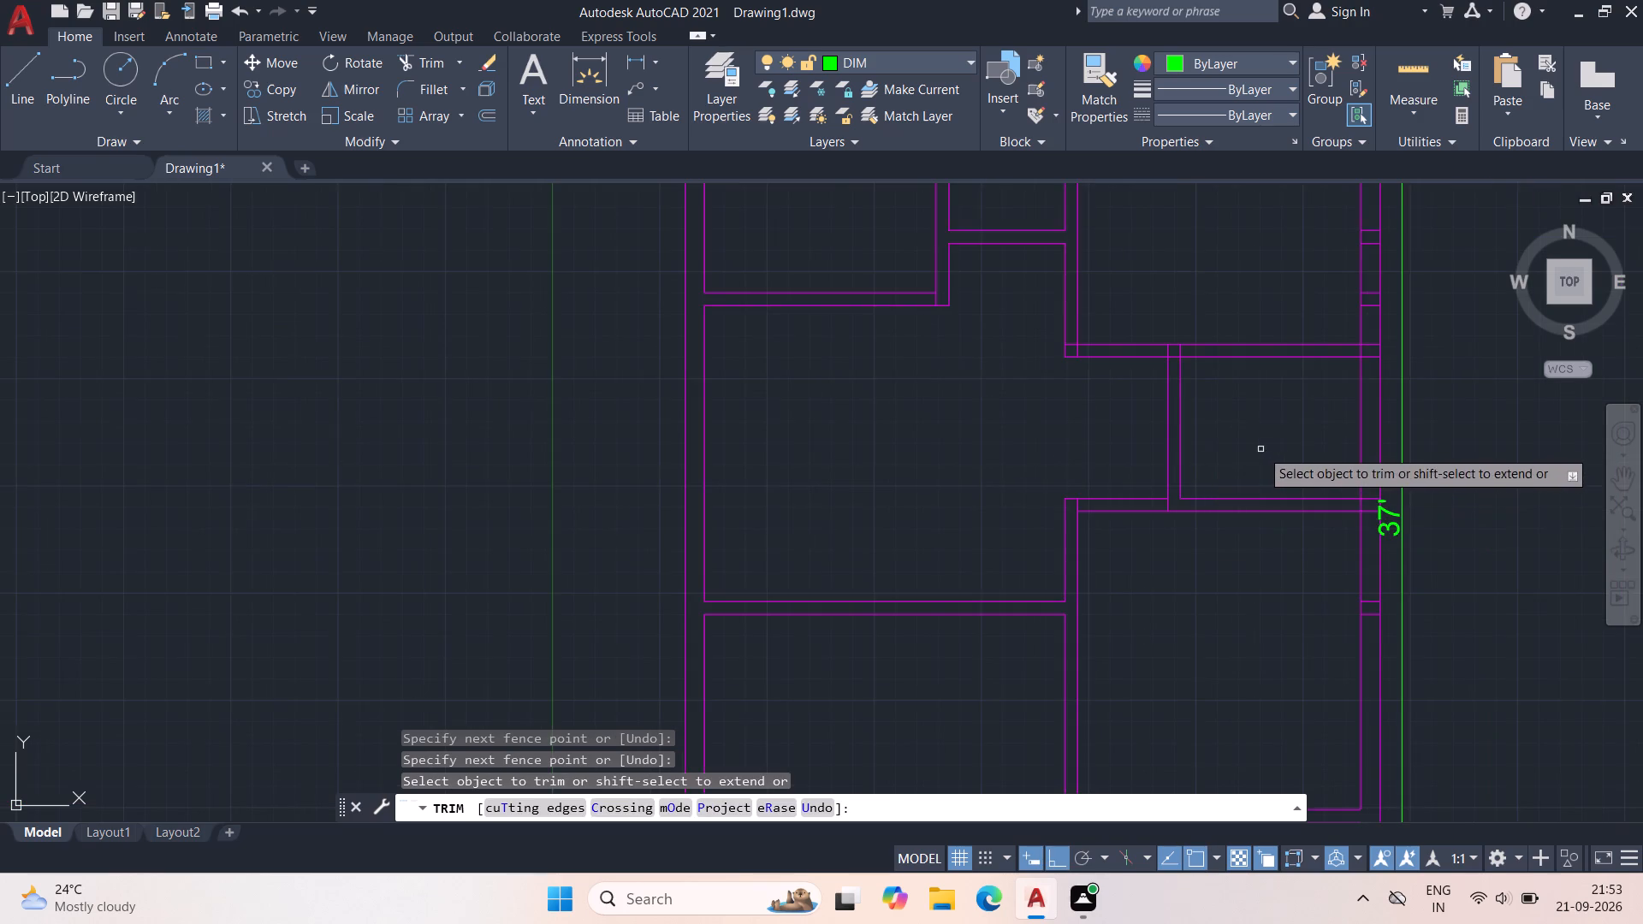
pyautogui.moveTo(1253, 453); pyautogui.dragTo(1011, 577, button='middle')
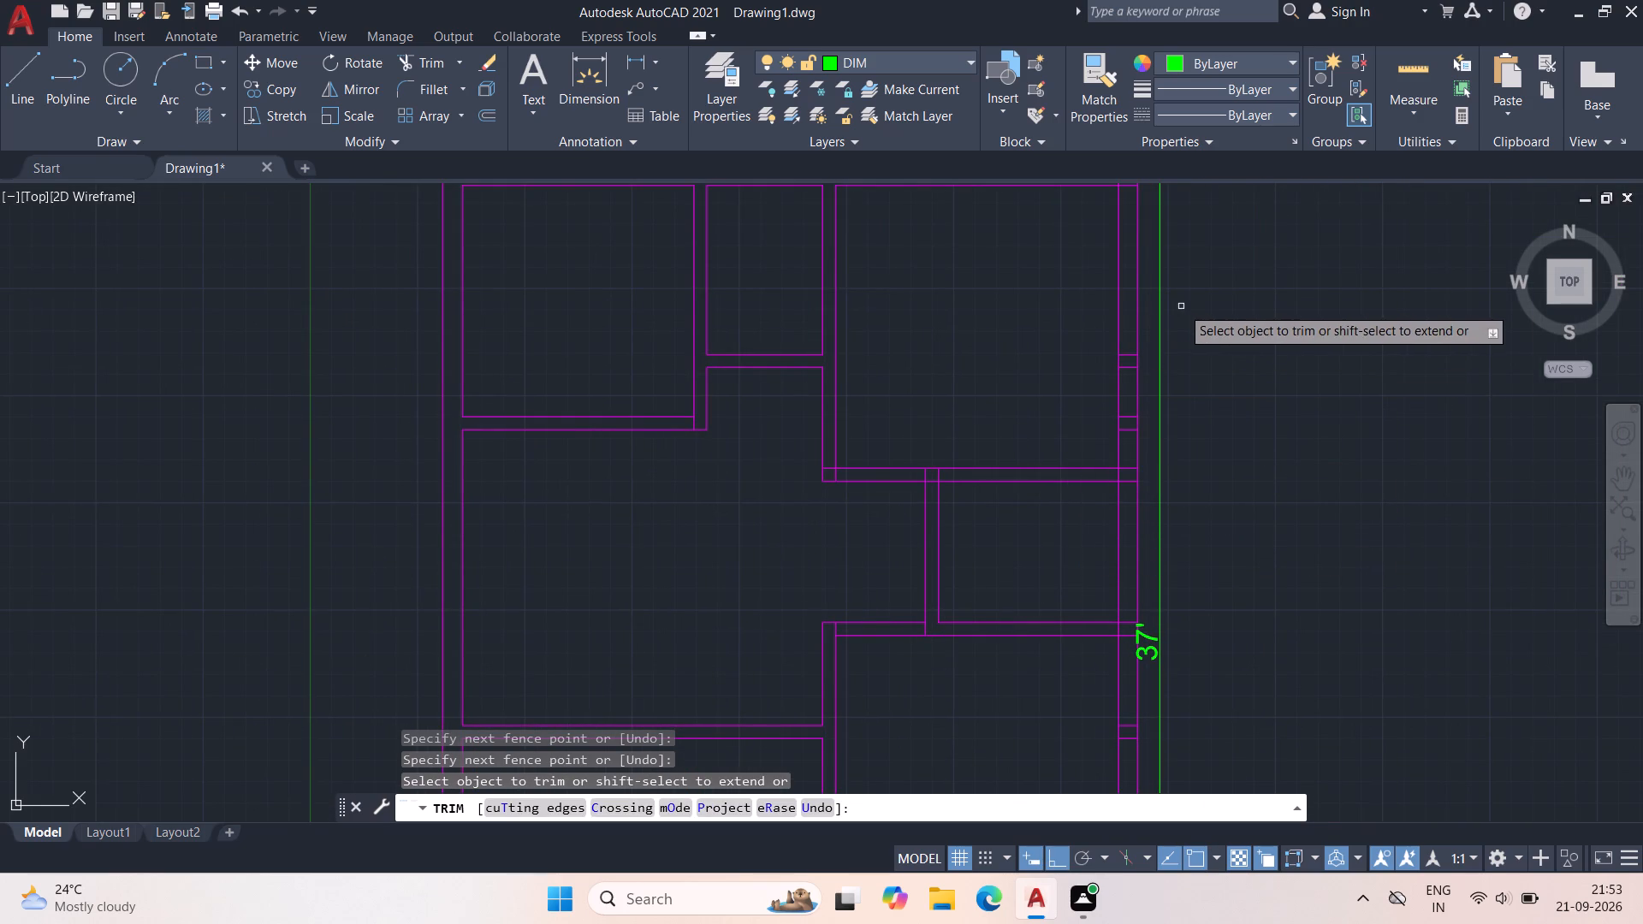
pyautogui.moveTo(1189, 315); pyautogui.dragTo(1160, 372, button='middle')
pyautogui.scroll(3, 1101, 442)
pyautogui.click(1085, 272)
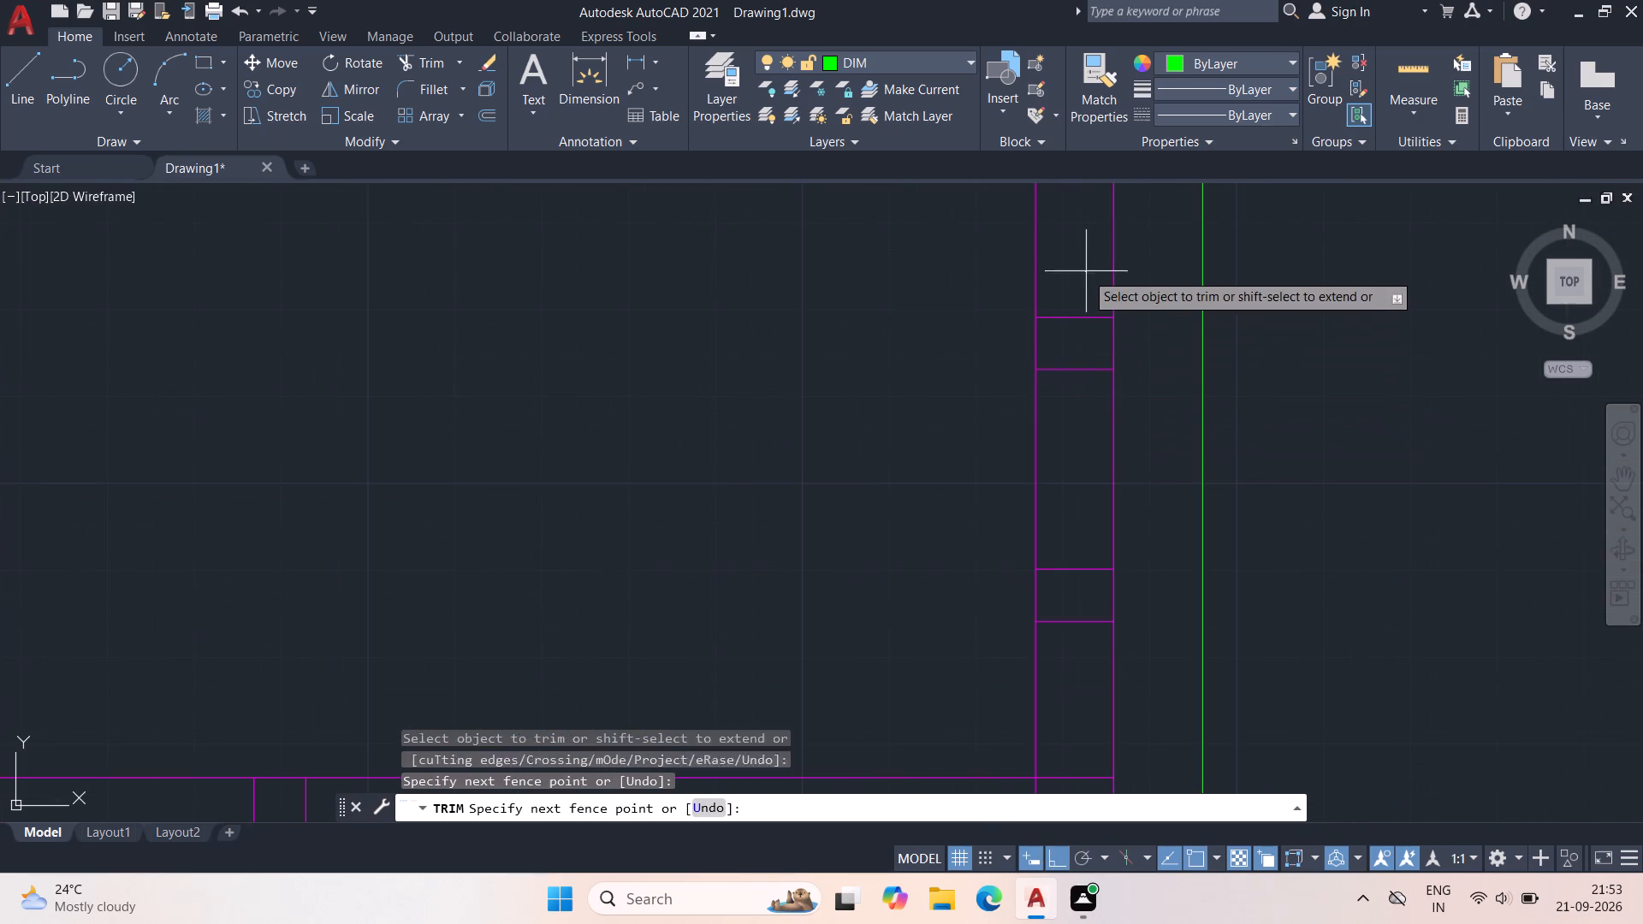
pyautogui.click(1060, 705)
# Trim the junction of the upper-right room's lower wall with the right outer wall into an open T-connection.
pyautogui.moveTo(1082, 664); pyautogui.dragTo(1153, 251, button='middle')
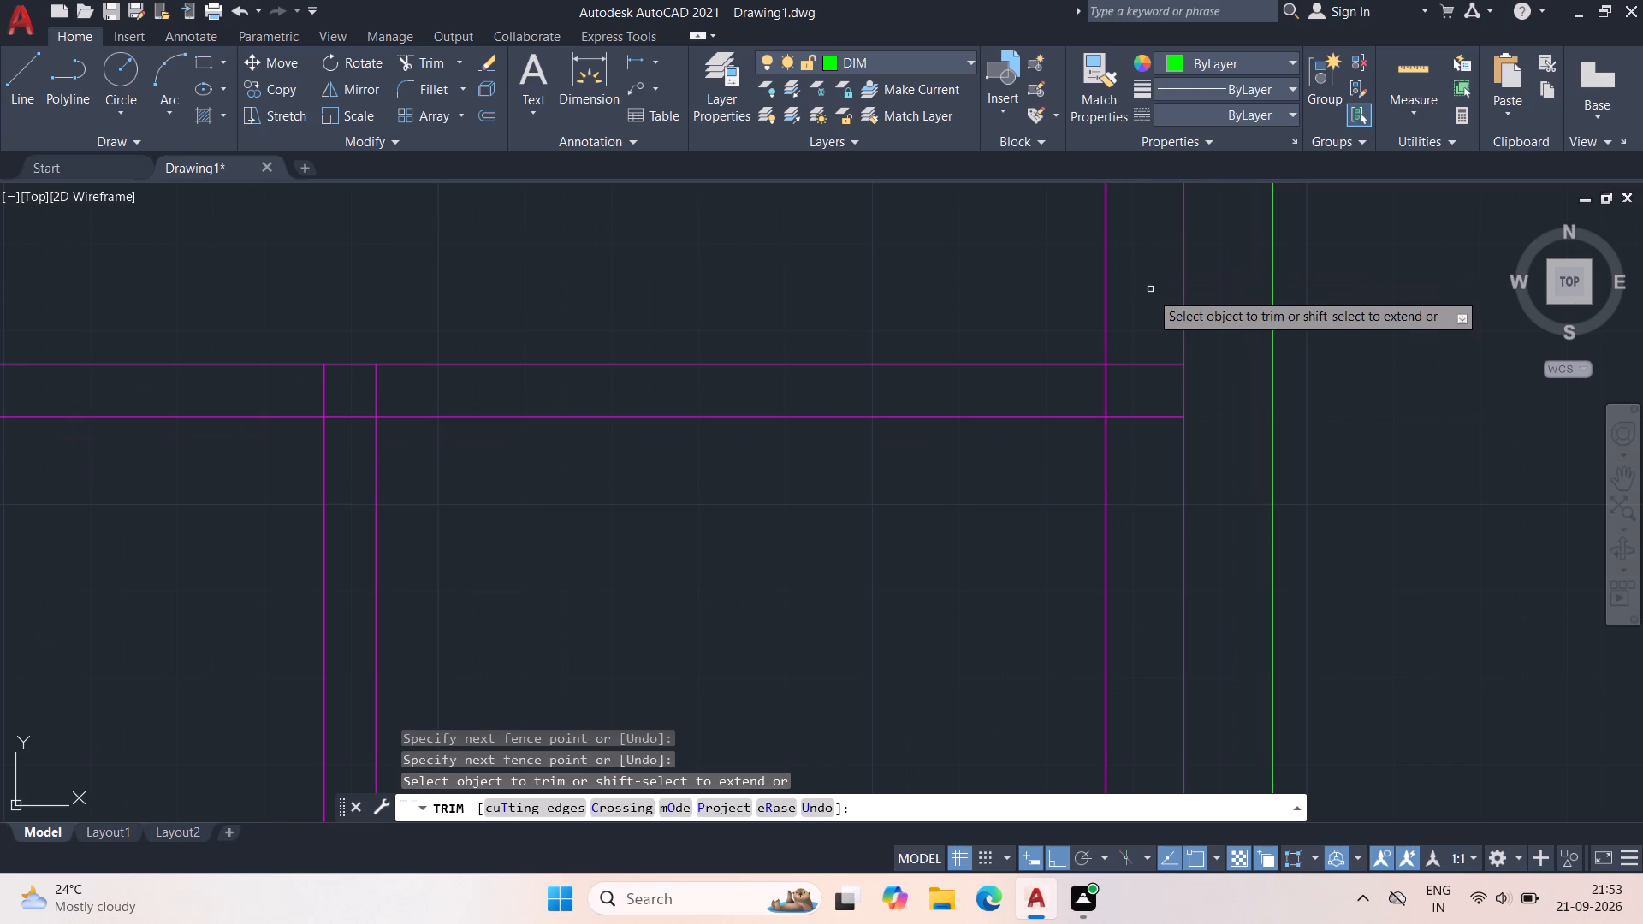
pyautogui.click(1152, 305)
pyautogui.click(1136, 470)
pyautogui.click(1125, 382)
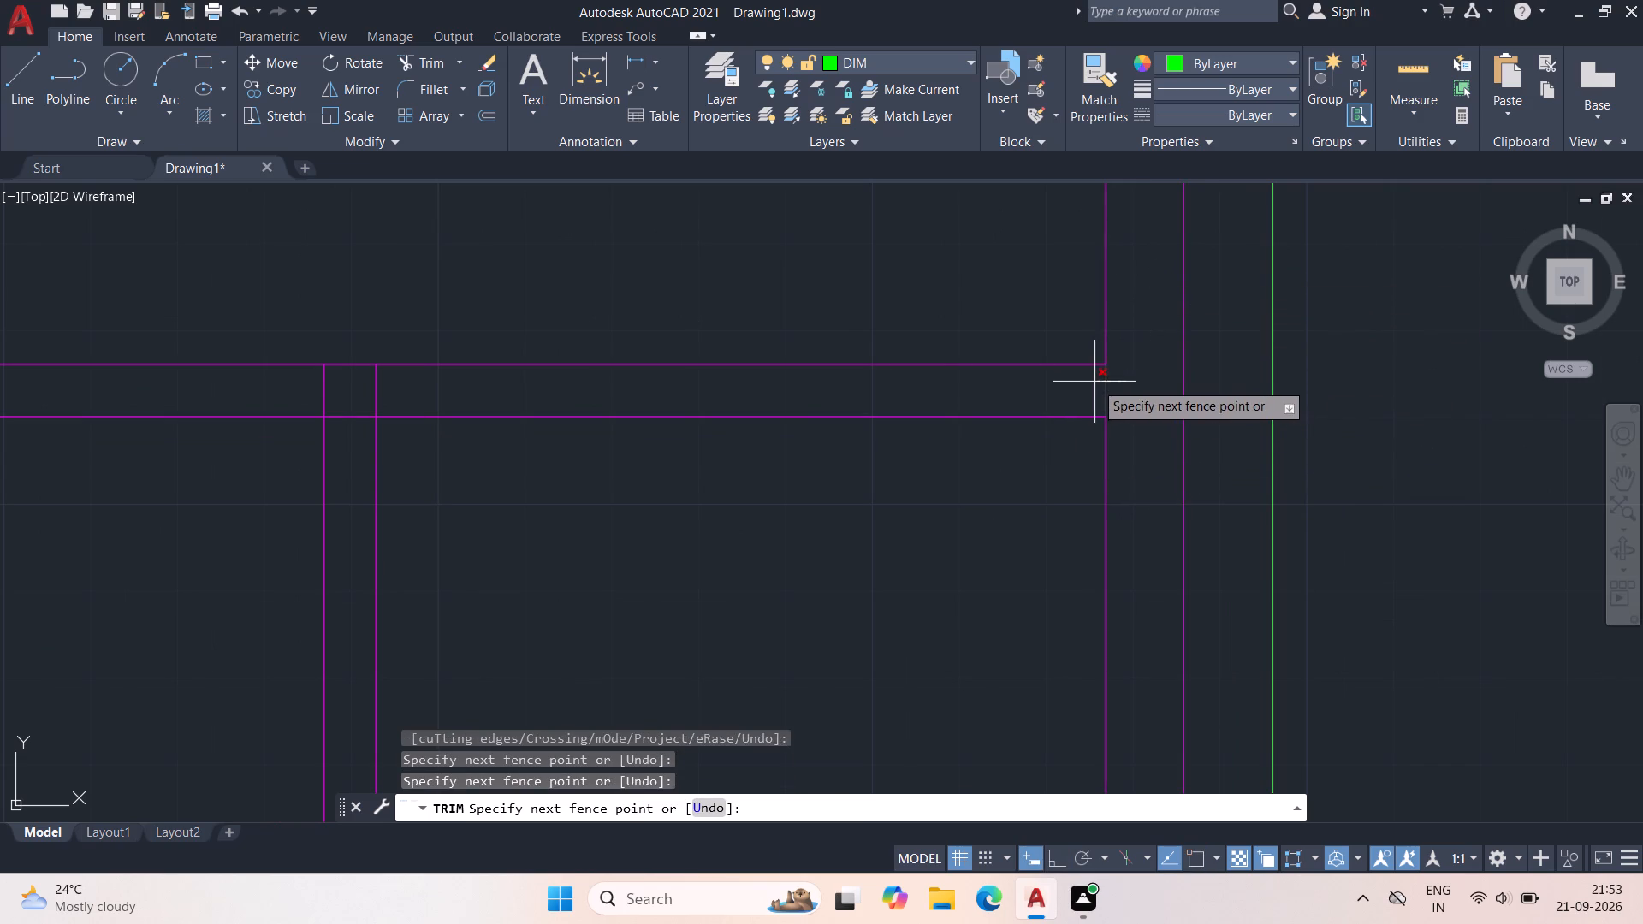
pyautogui.click(1094, 382)
# Trim the short vertical partition's upper line ends that cross into the upper-right room's lower wall.
pyautogui.scroll(-3, 1097, 381)
pyautogui.moveTo(935, 474); pyautogui.dragTo(937, 476, button='middle')
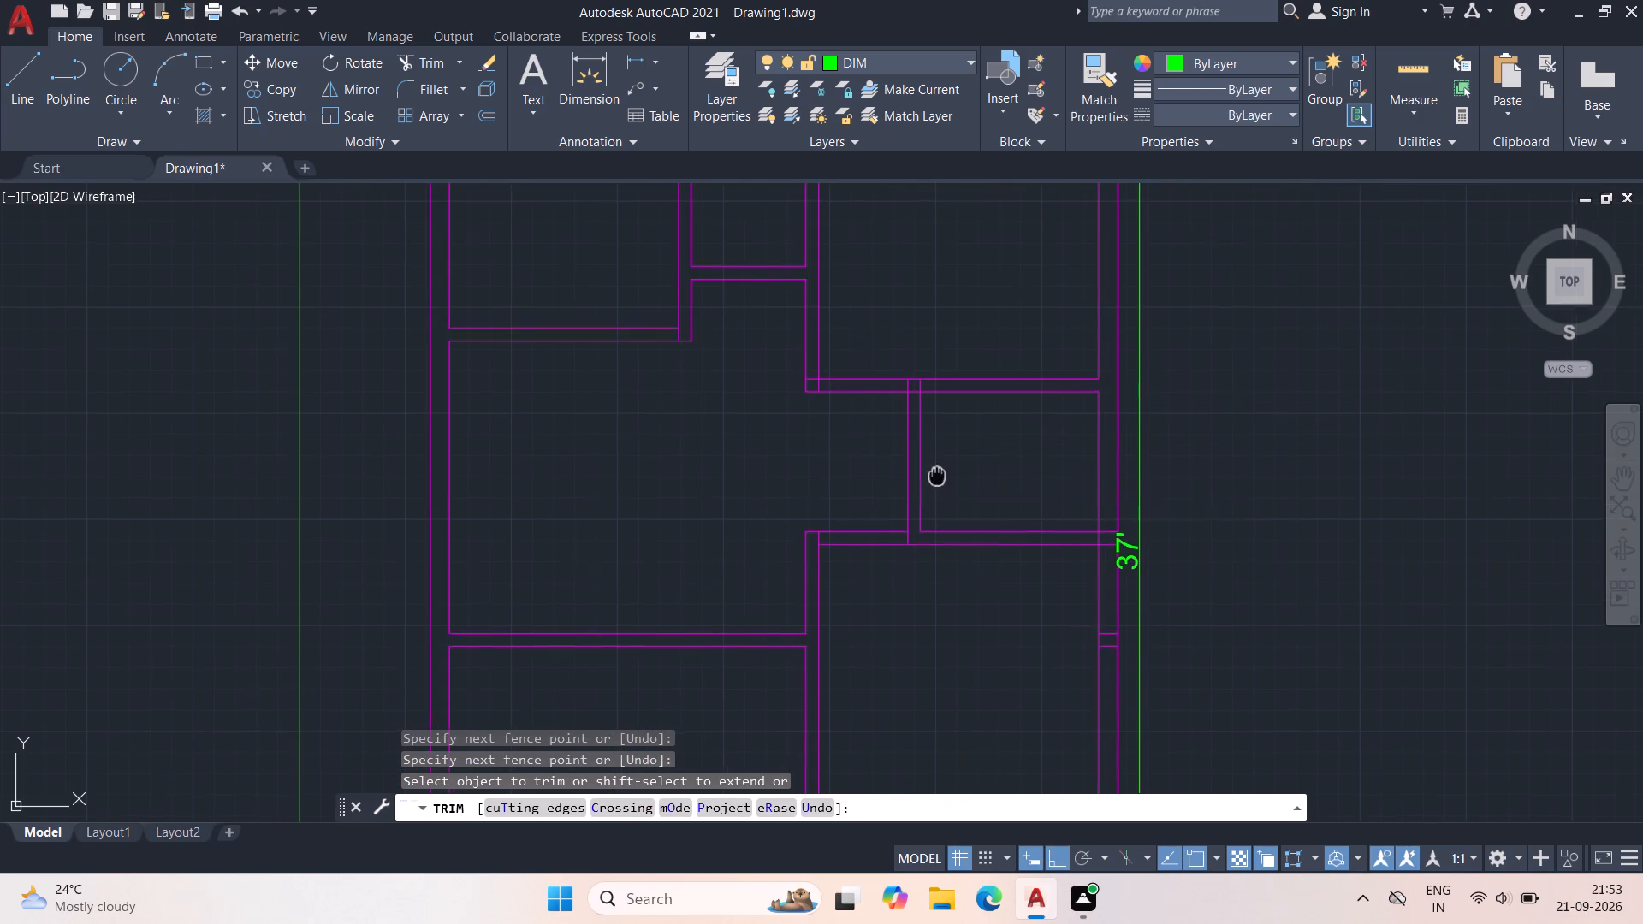
pyautogui.moveTo(937, 476); pyautogui.dragTo(1036, 541, button='middle')
pyautogui.scroll(2, 962, 428)
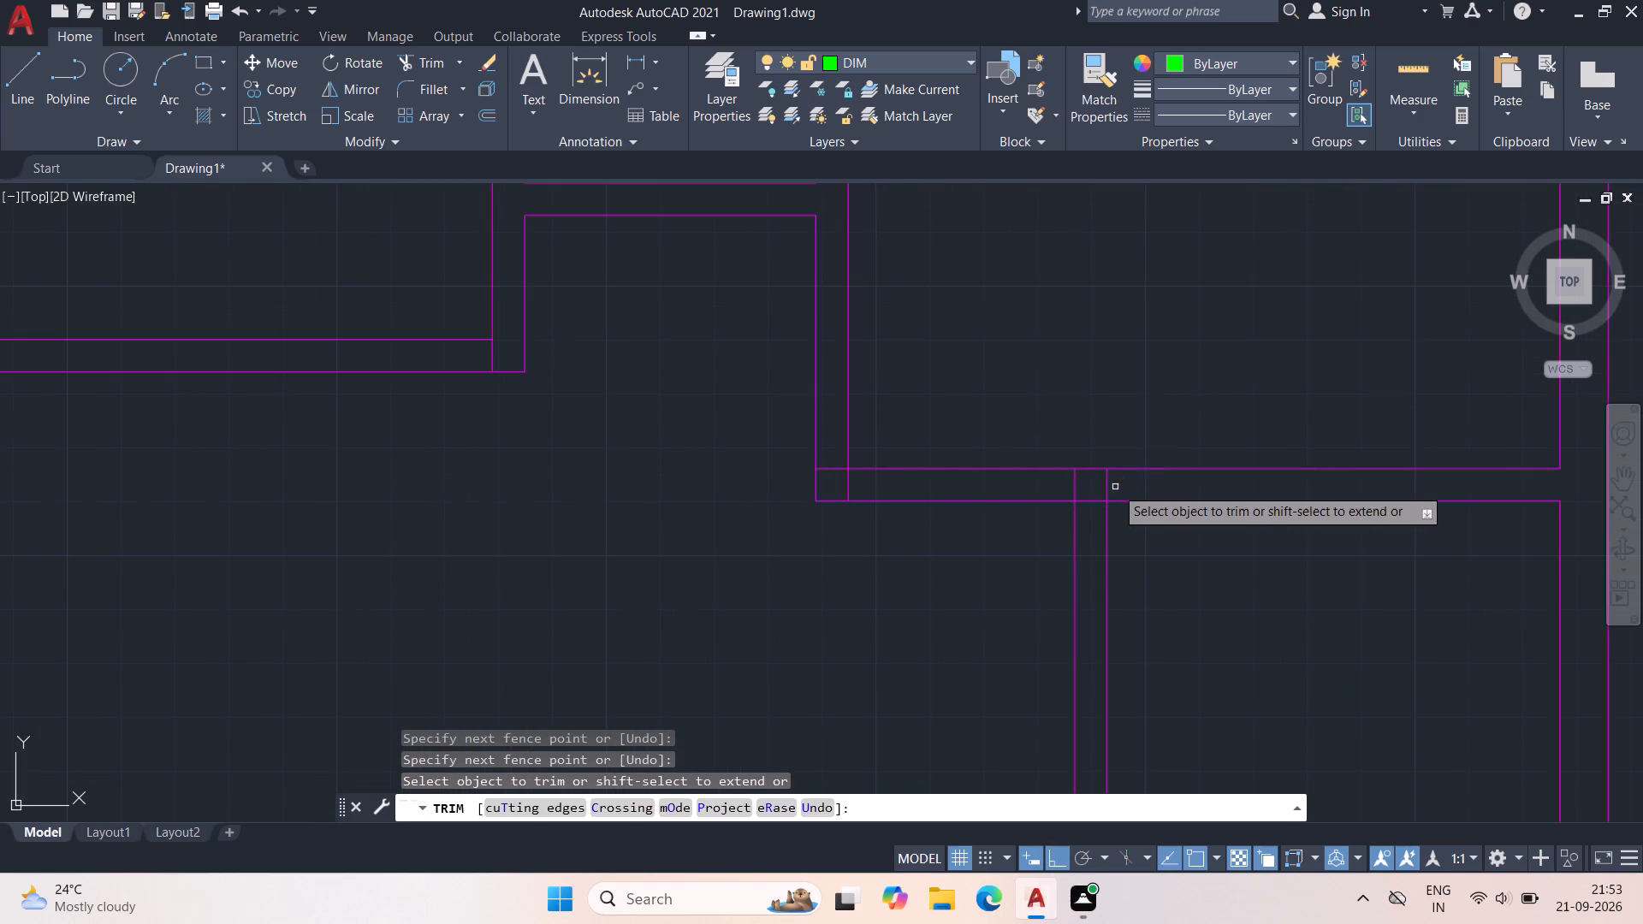
pyautogui.click(1123, 480)
pyautogui.click(1003, 487)
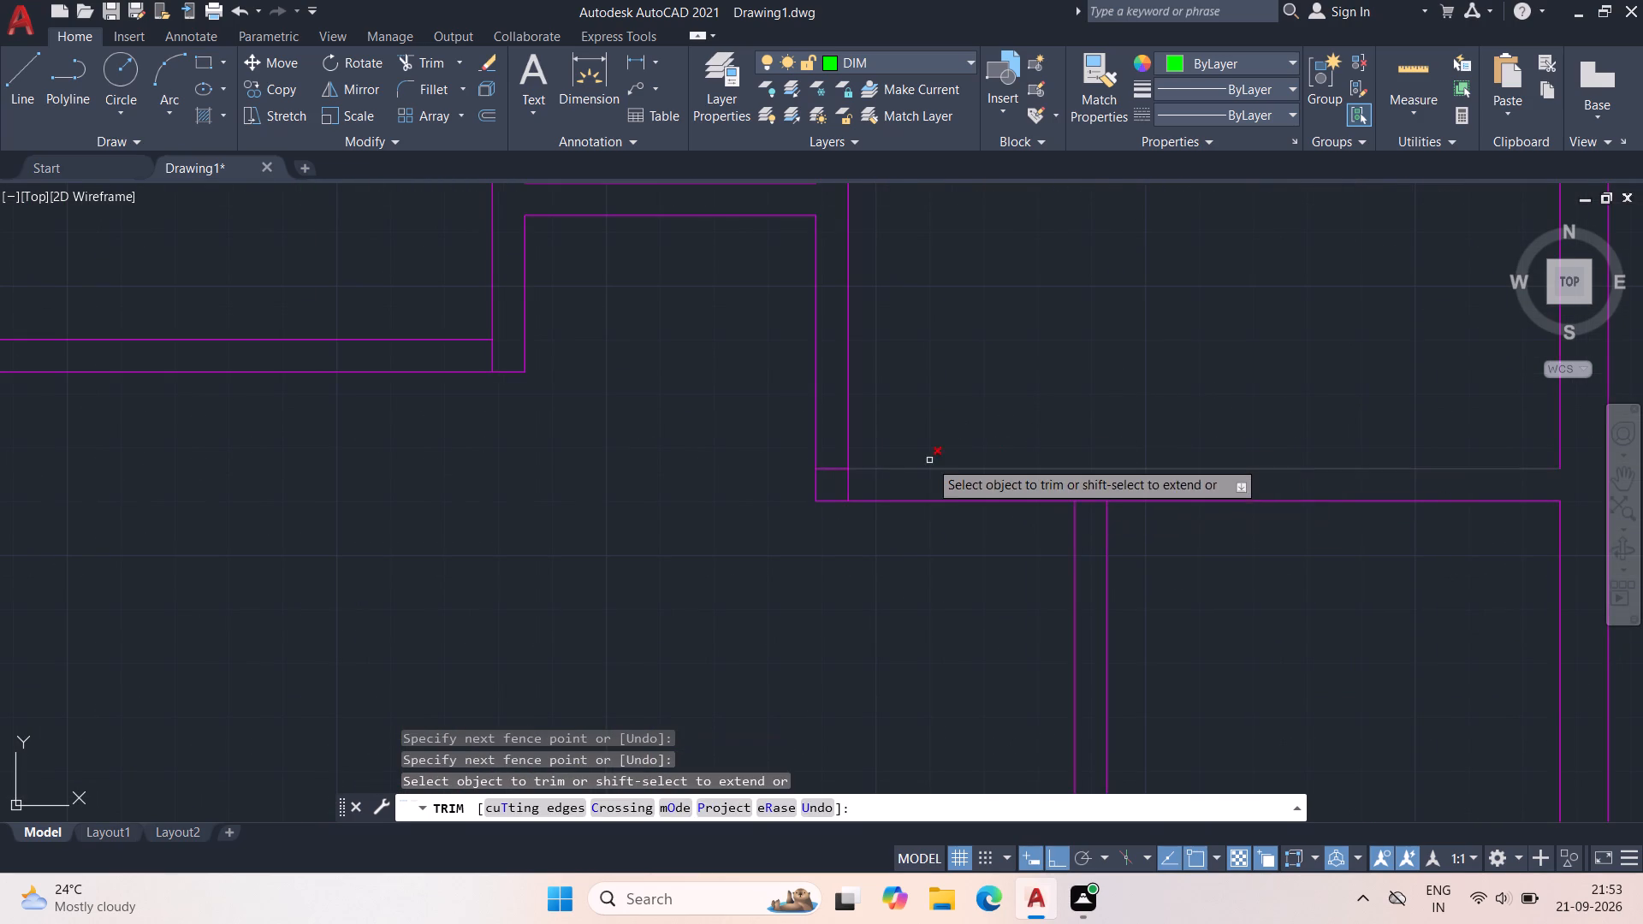
# Trim the overlapping wall lines at the lower-left corner of the upper-right room into a clean corner.
pyautogui.scroll(2, 830, 492)
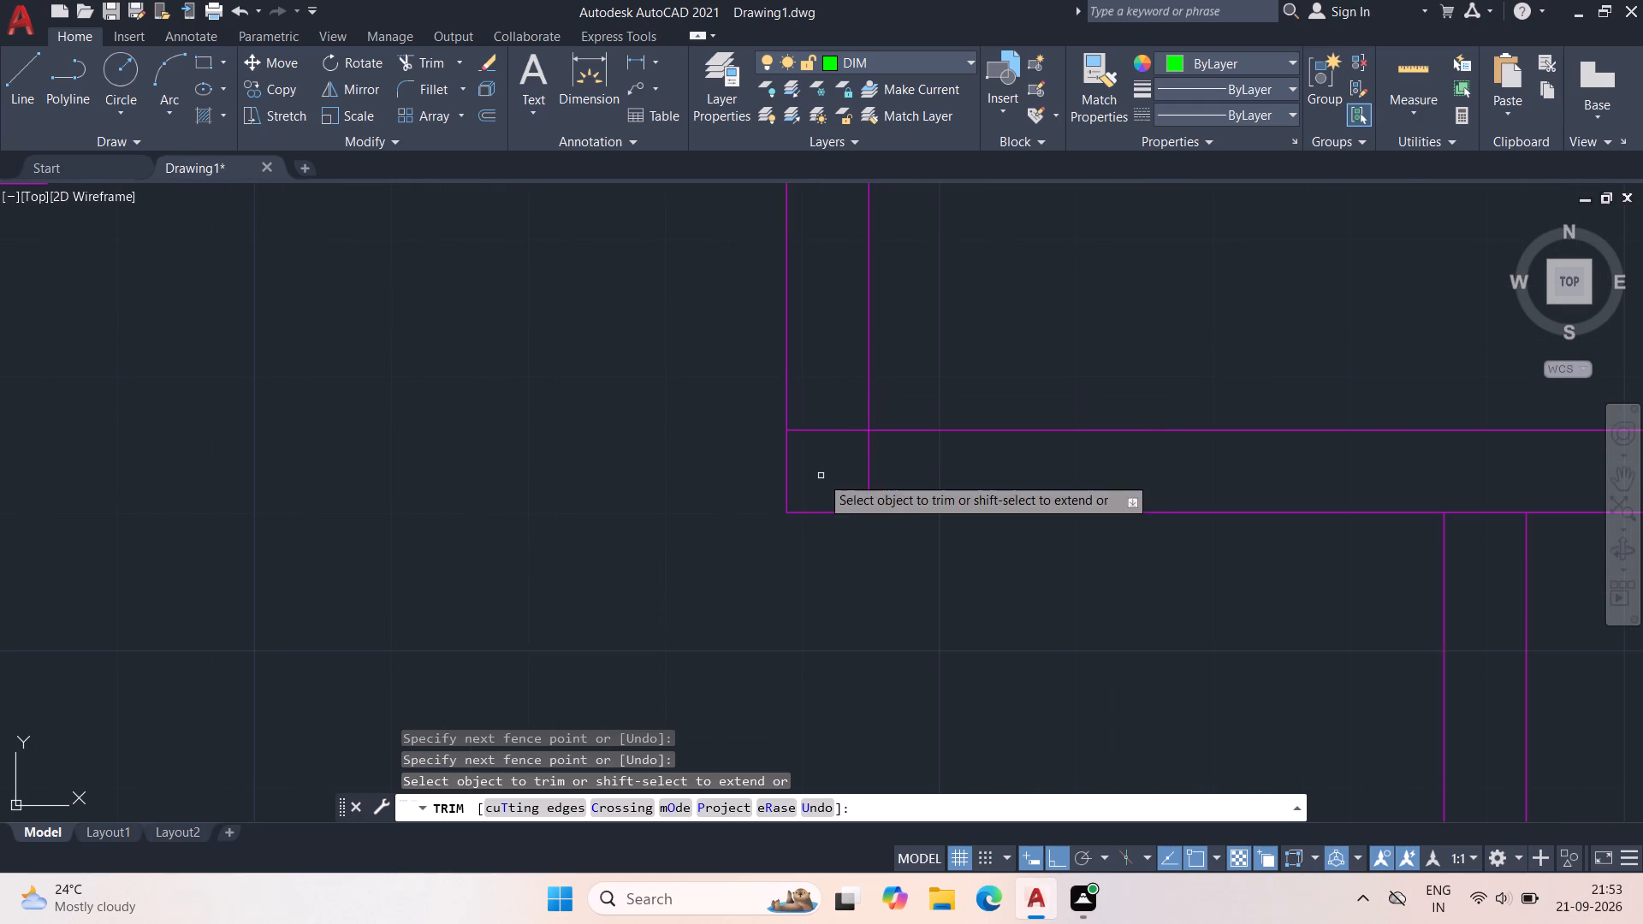
pyautogui.click(830, 472)
pyautogui.click(912, 475)
pyautogui.click(843, 459)
pyautogui.click(847, 382)
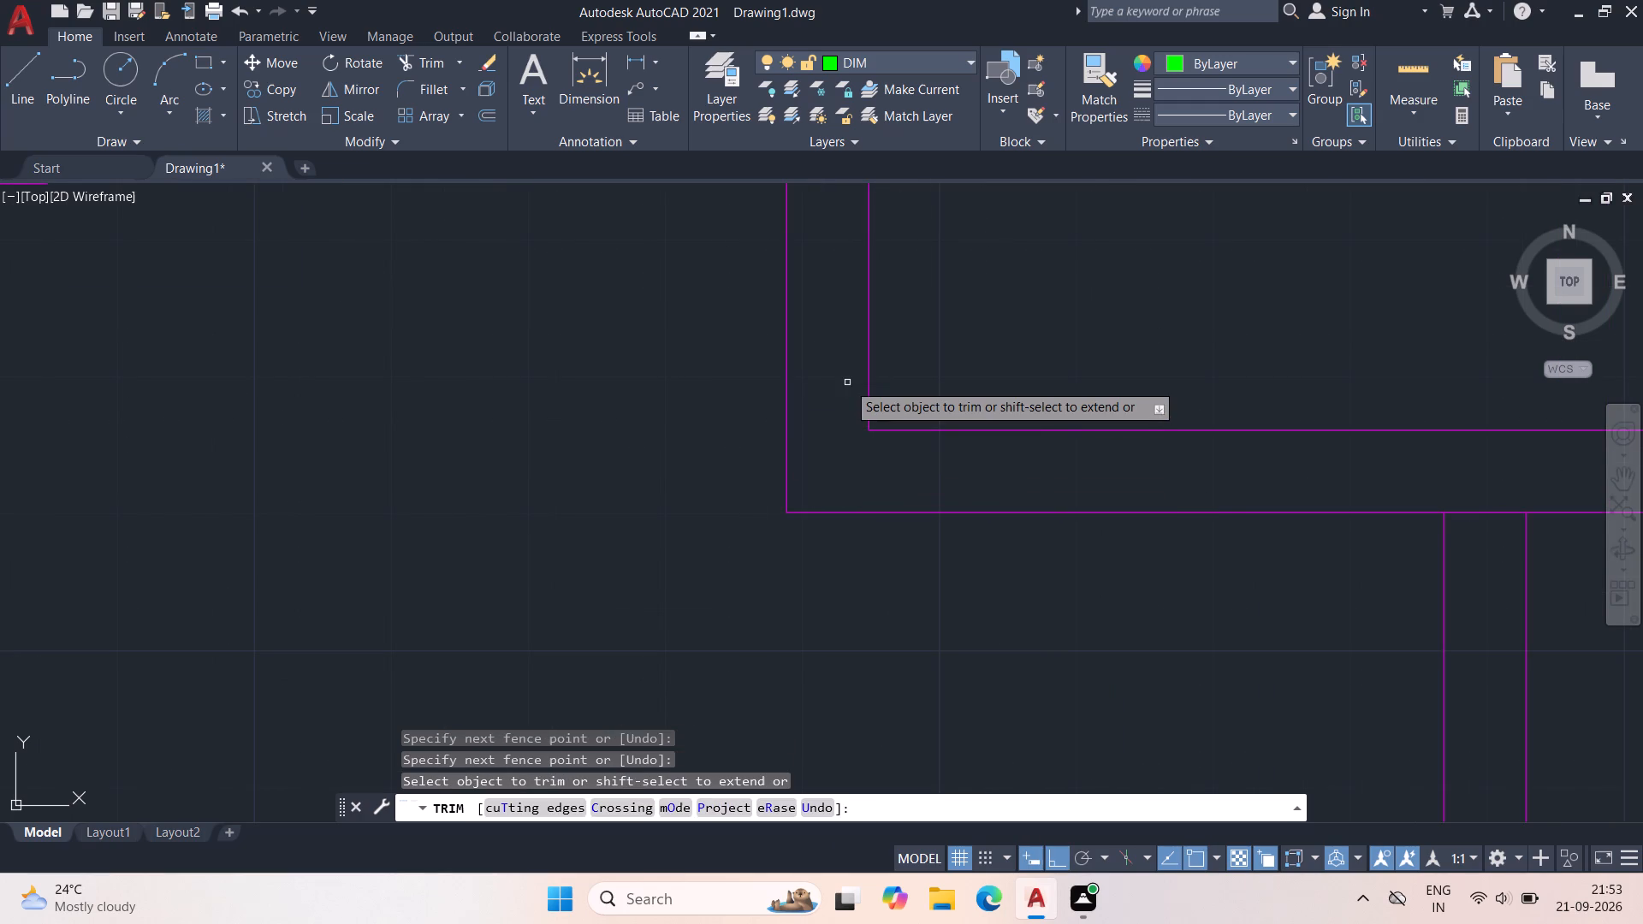
# Trim the junction of the middle-right room's upper wall with the right outer wall, leaving an open T-connection.
pyautogui.scroll(-5, 847, 382)
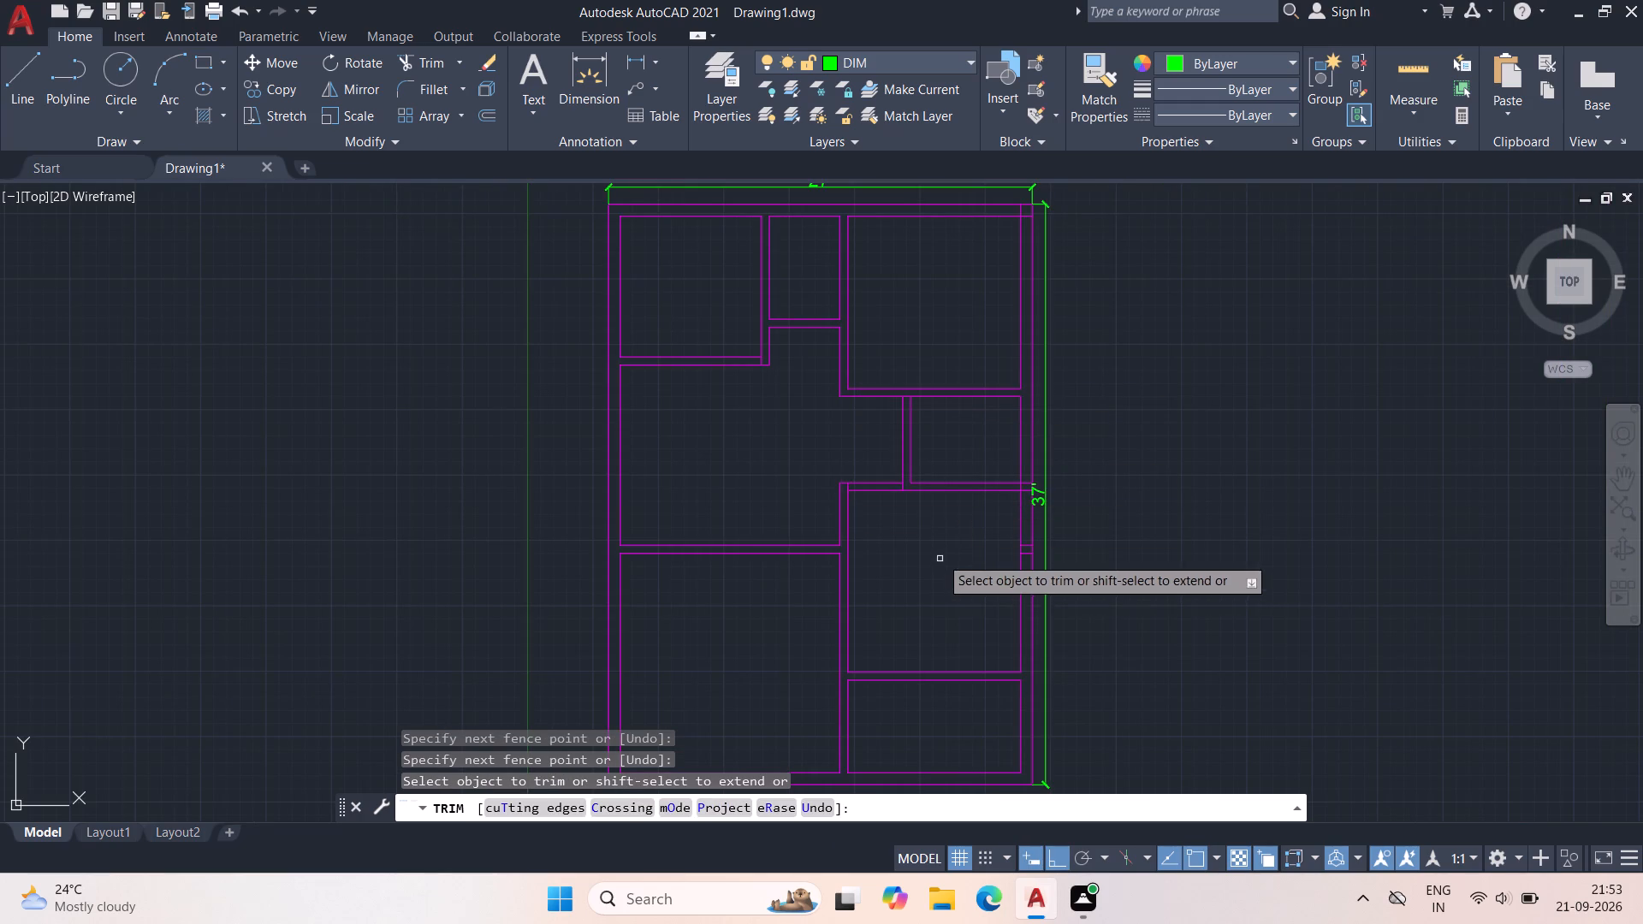
pyautogui.moveTo(946, 512); pyautogui.dragTo(856, 406, button='middle')
pyautogui.scroll(3, 971, 373)
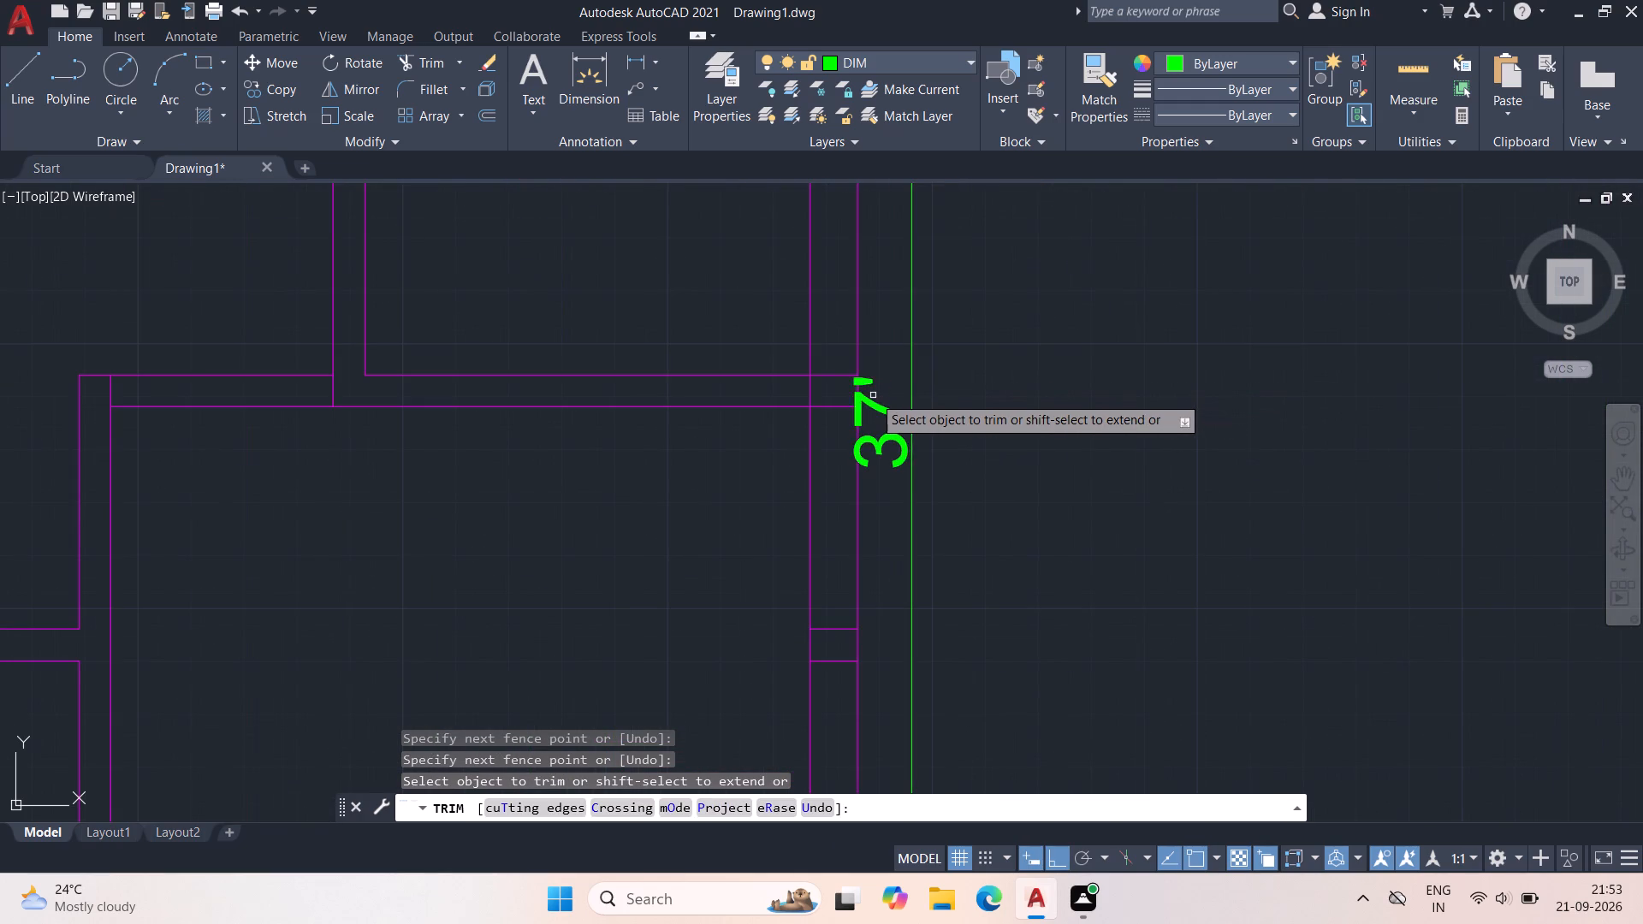
pyautogui.scroll(2, 823, 373)
pyautogui.click(857, 314)
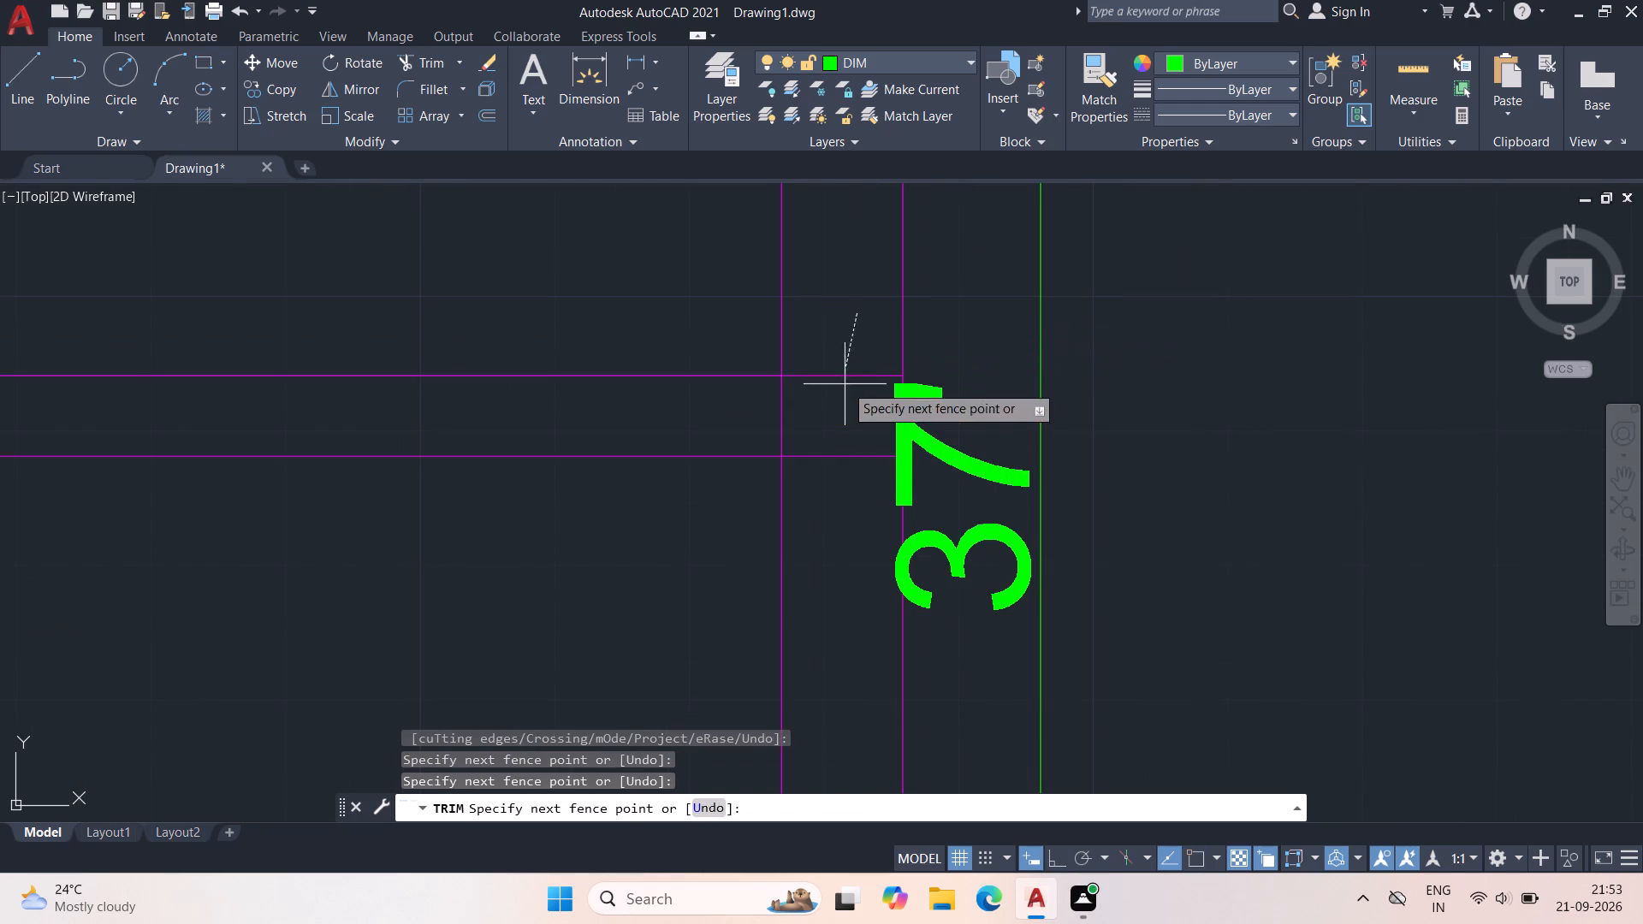
pyautogui.click(825, 609)
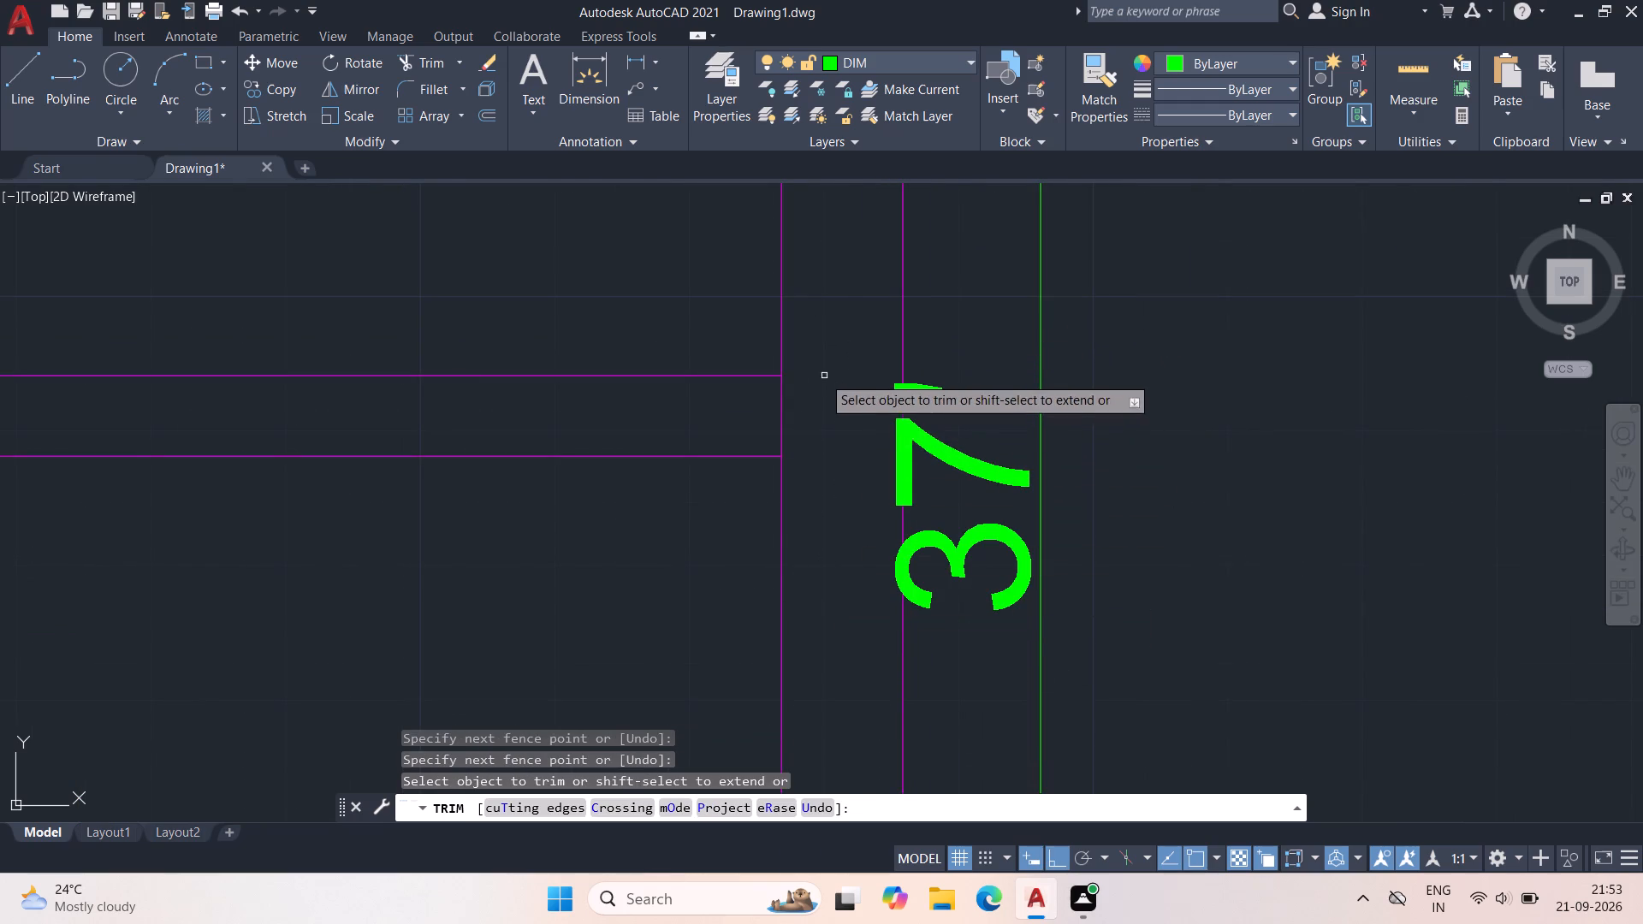
pyautogui.scroll(-2, 807, 383)
pyautogui.click(810, 400)
pyautogui.click(781, 390)
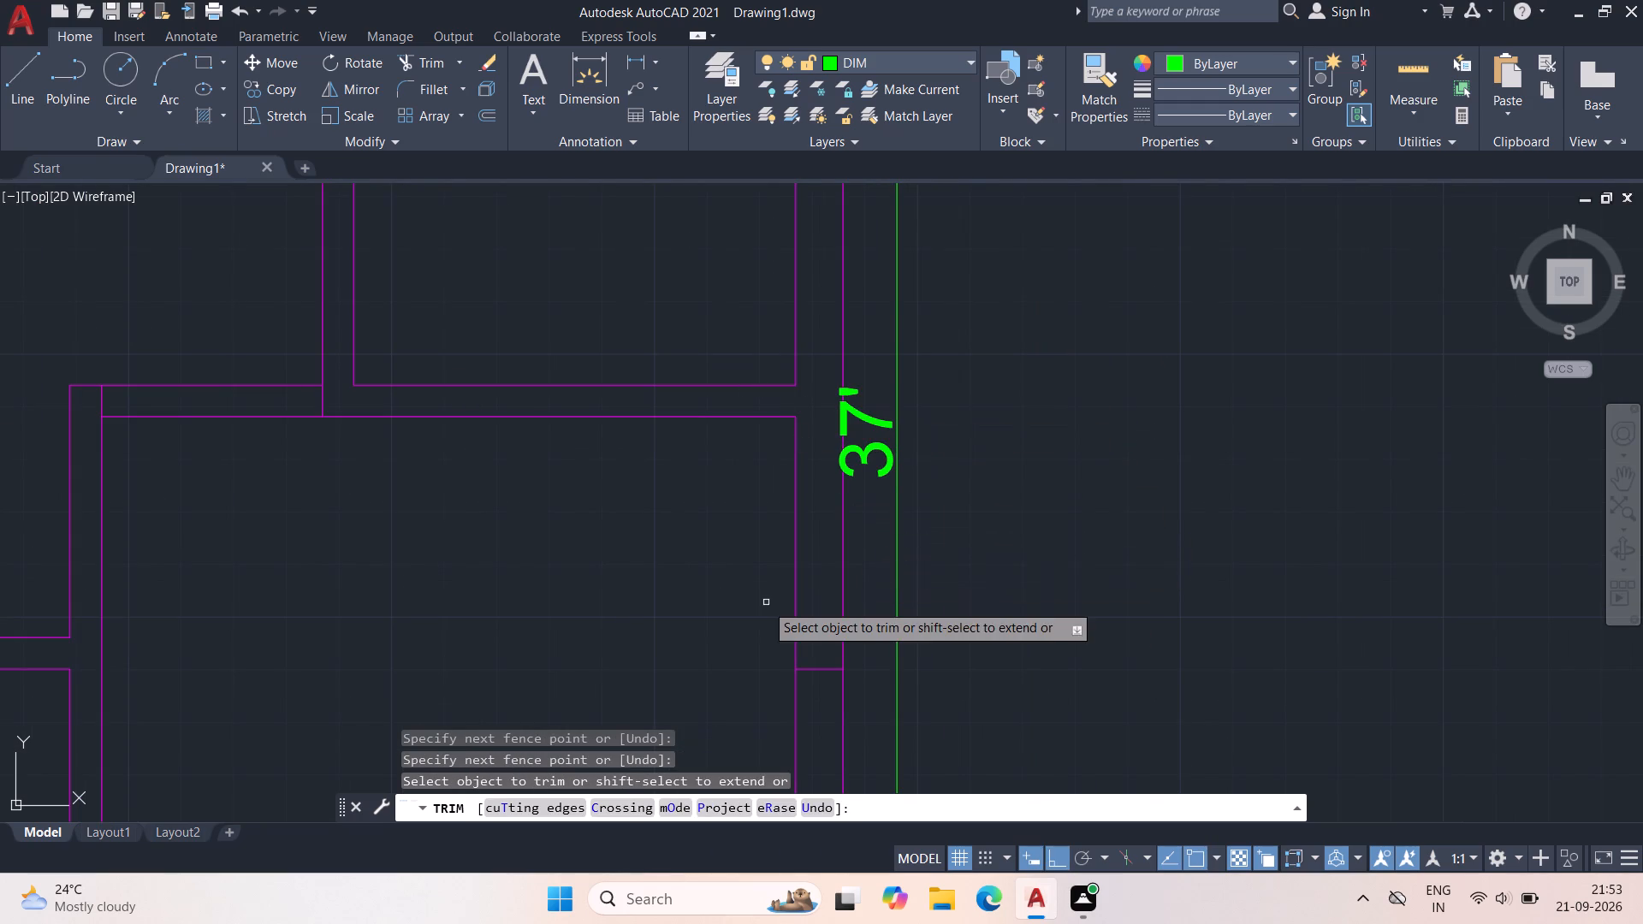
# Trim the remaining two short stubs crossing the right outer wall beside the middle-right room and end the Trim command.
pyautogui.click(824, 607)
pyautogui.click(829, 703)
pyautogui.moveTo(824, 654); pyautogui.dragTo(860, 192, button='middle')
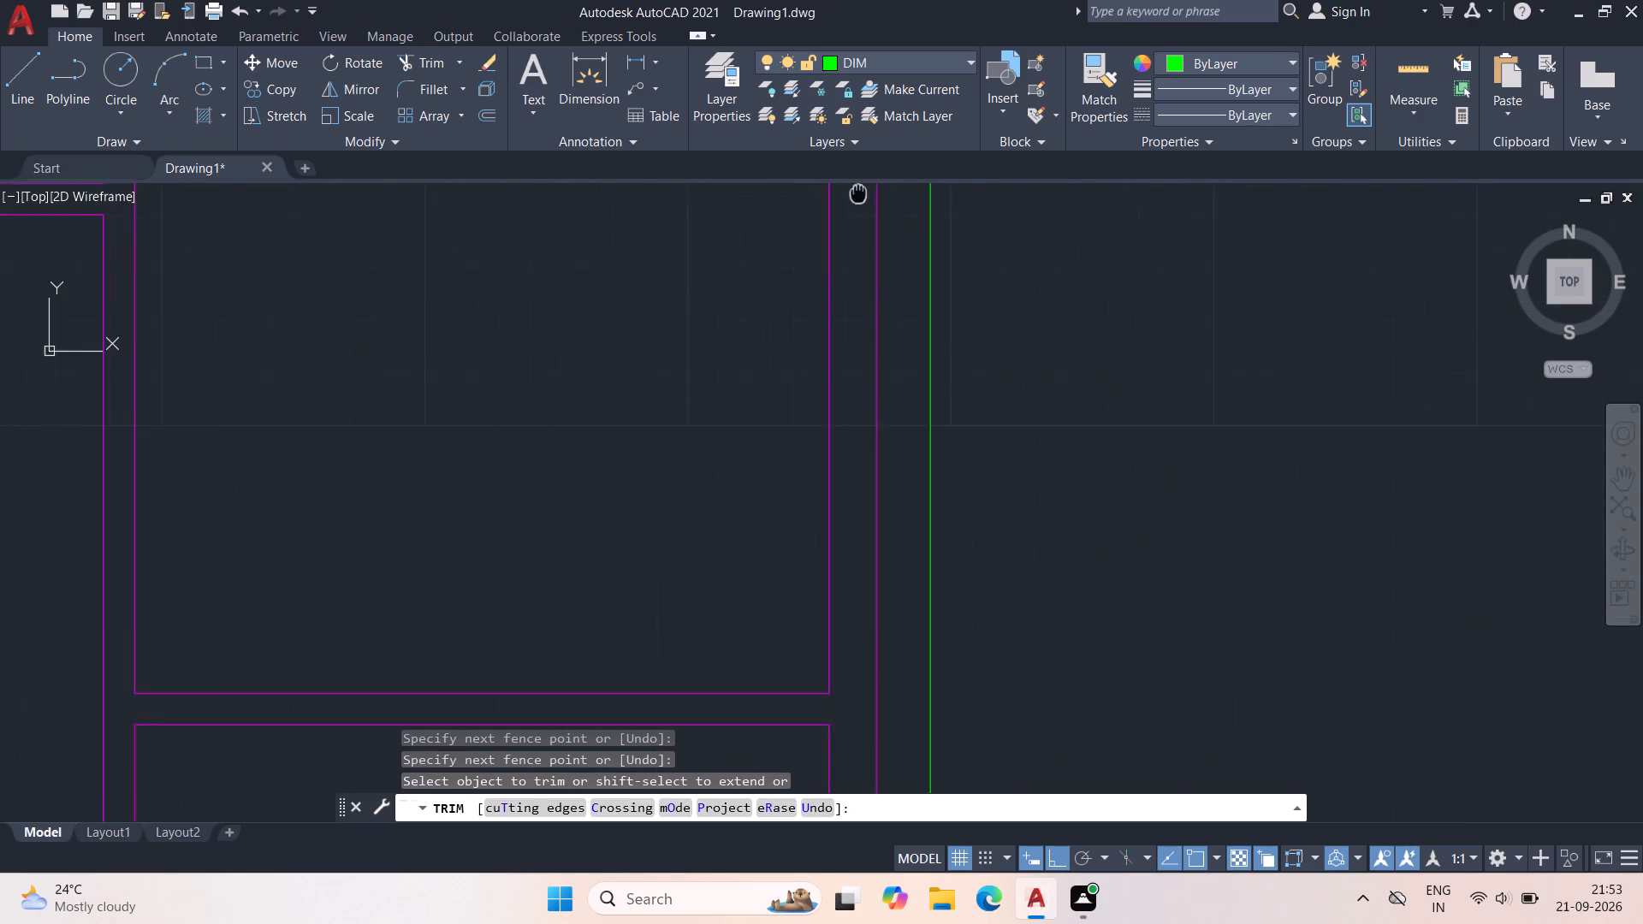
pyautogui.moveTo(860, 192); pyautogui.dragTo(861, 192, button='middle')
pyautogui.scroll(-3, 756, 535)
pyautogui.moveTo(719, 560); pyautogui.dragTo(887, 628, button='middle')
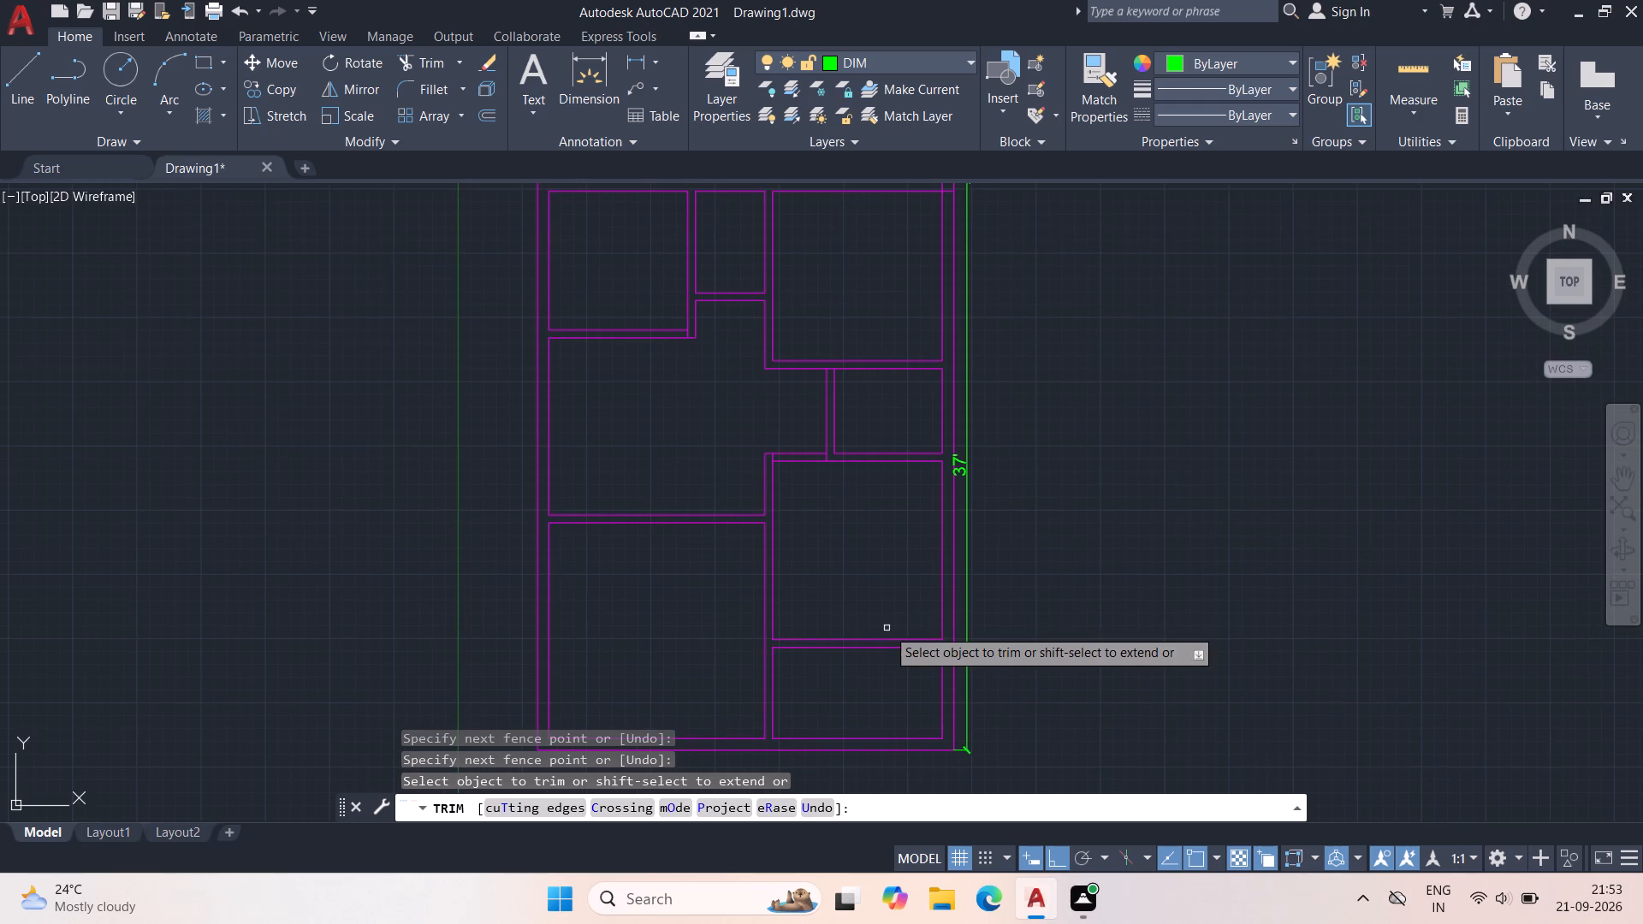
pyautogui.press('Escape')
# Delete the 37' overall dimension along the plan's right side.
pyautogui.moveTo(936, 625); pyautogui.dragTo(1102, 737, button='middle')
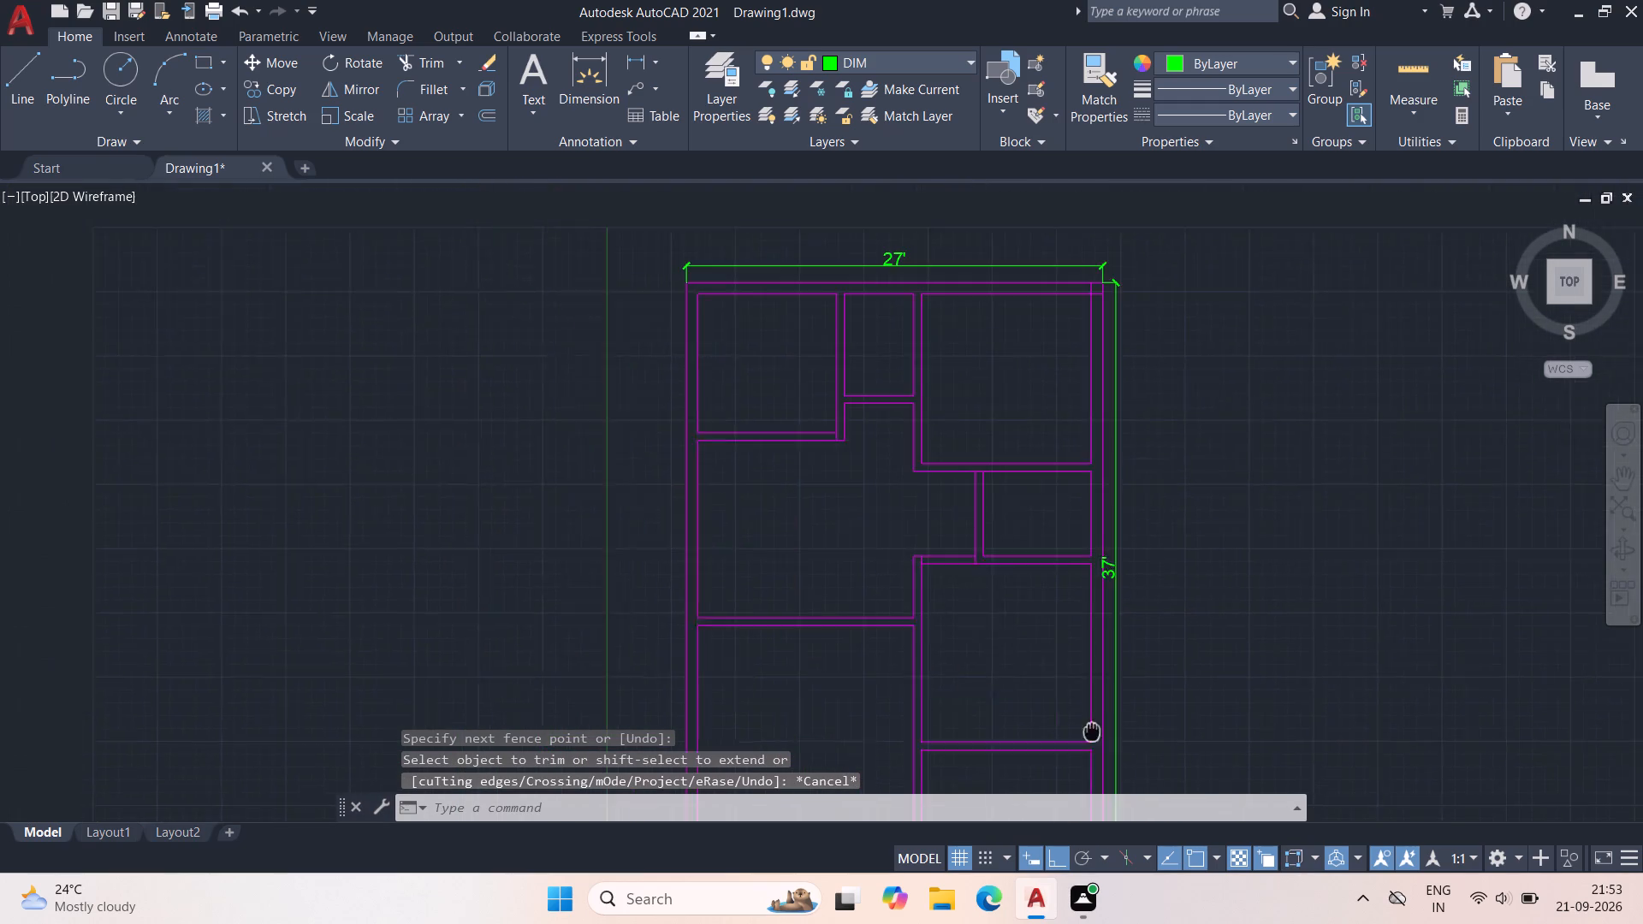
pyautogui.moveTo(1102, 737); pyautogui.dragTo(1081, 749, button='middle')
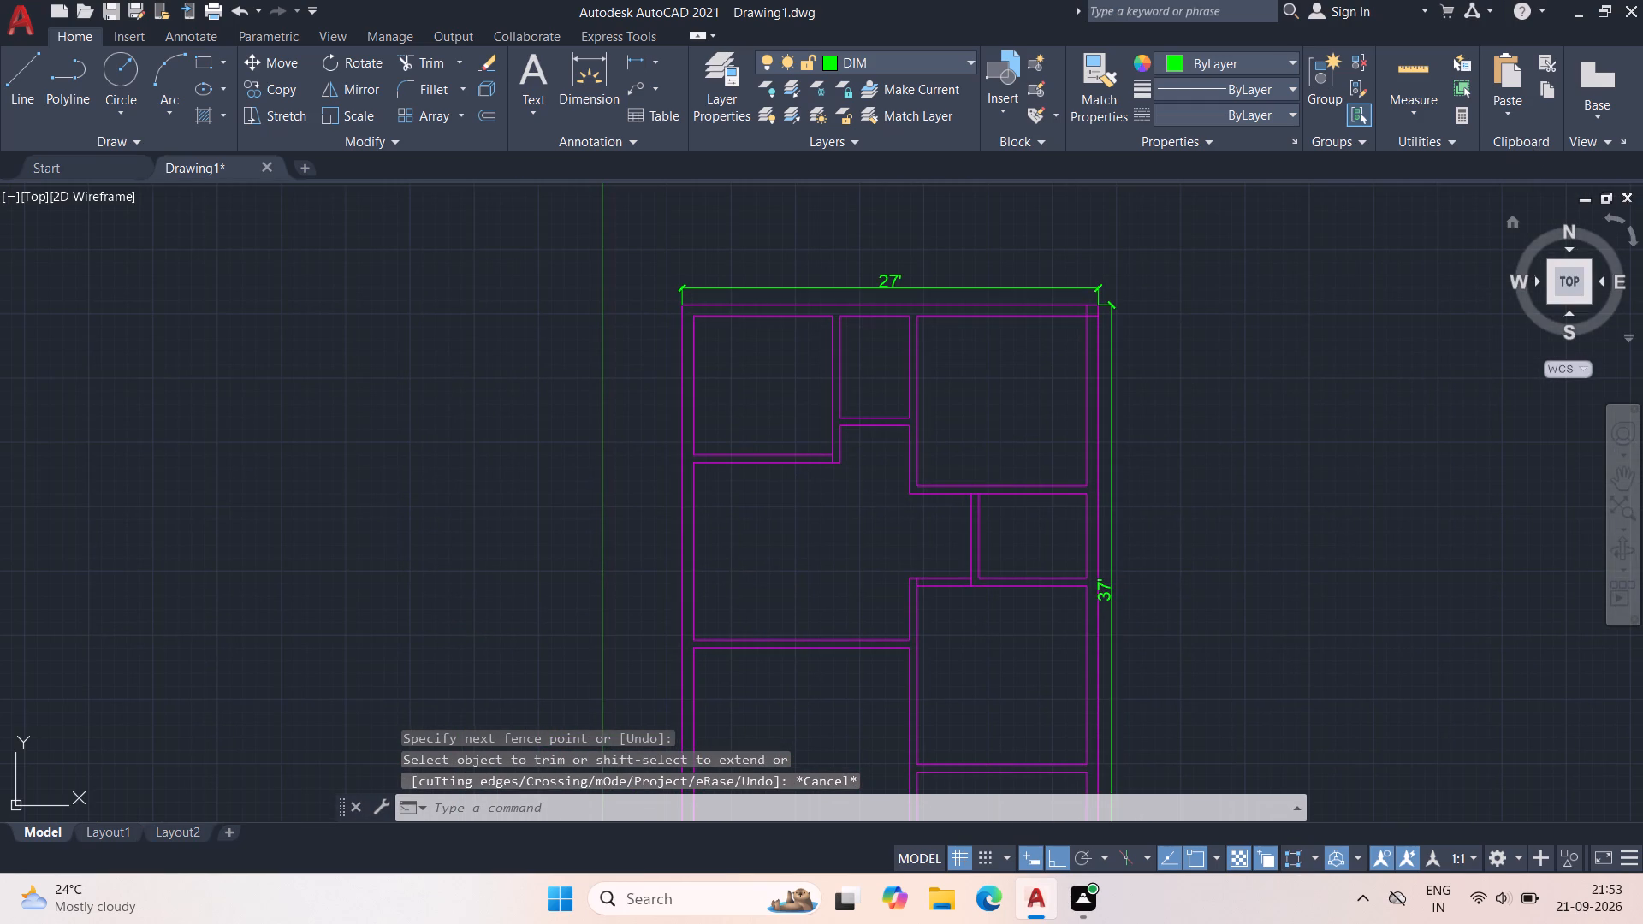
pyautogui.click(1111, 499)
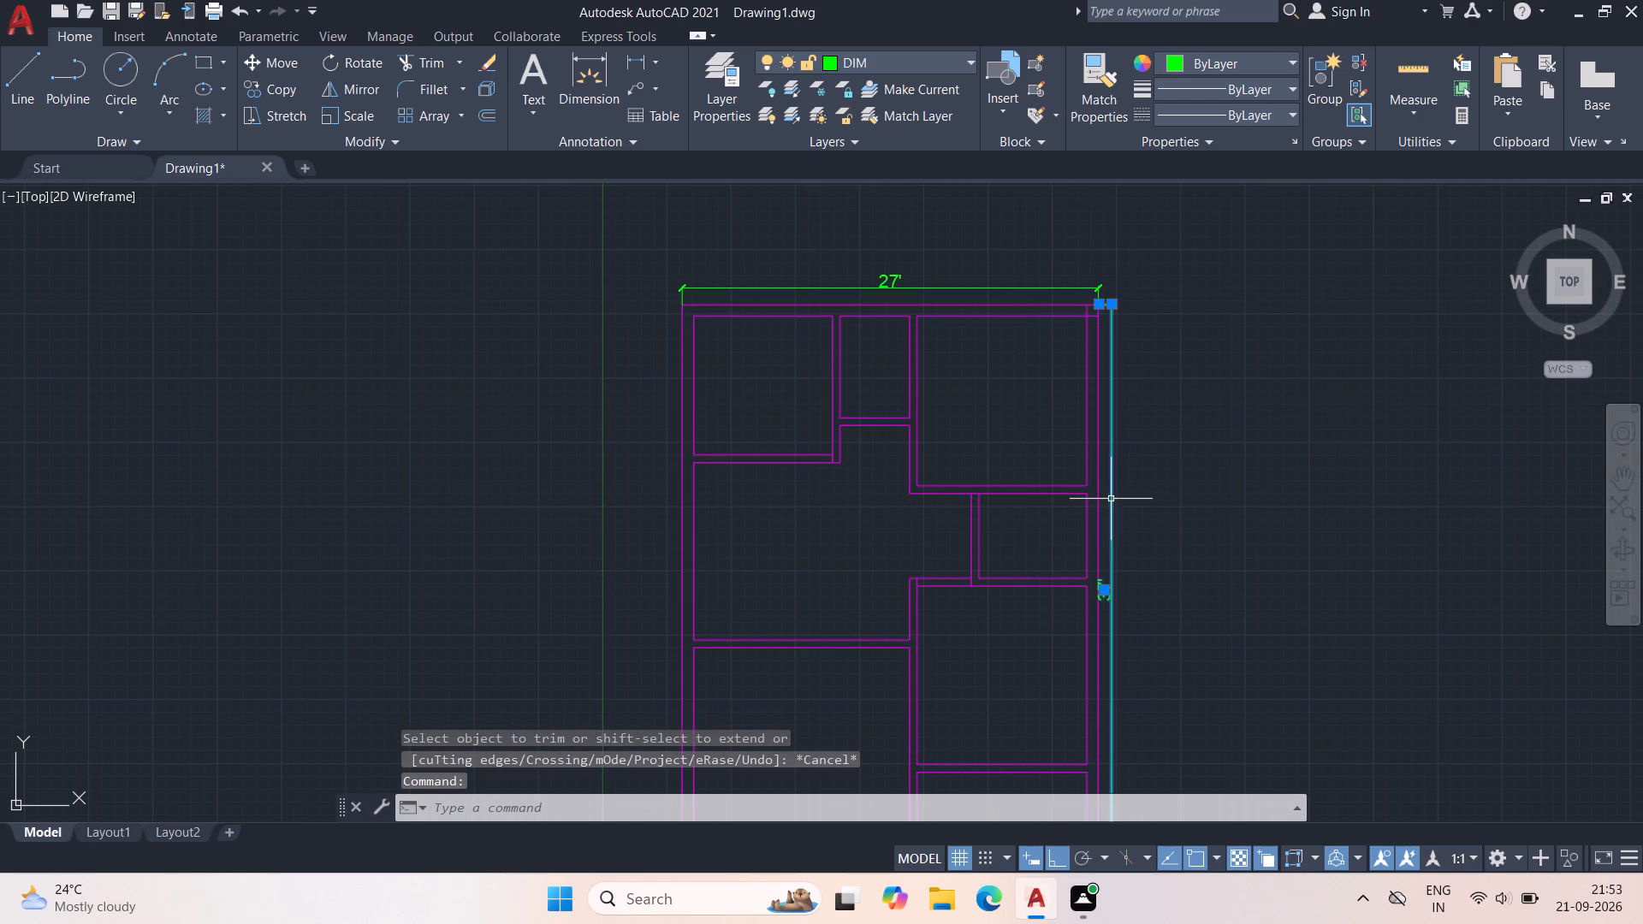
pyautogui.press('Delete')
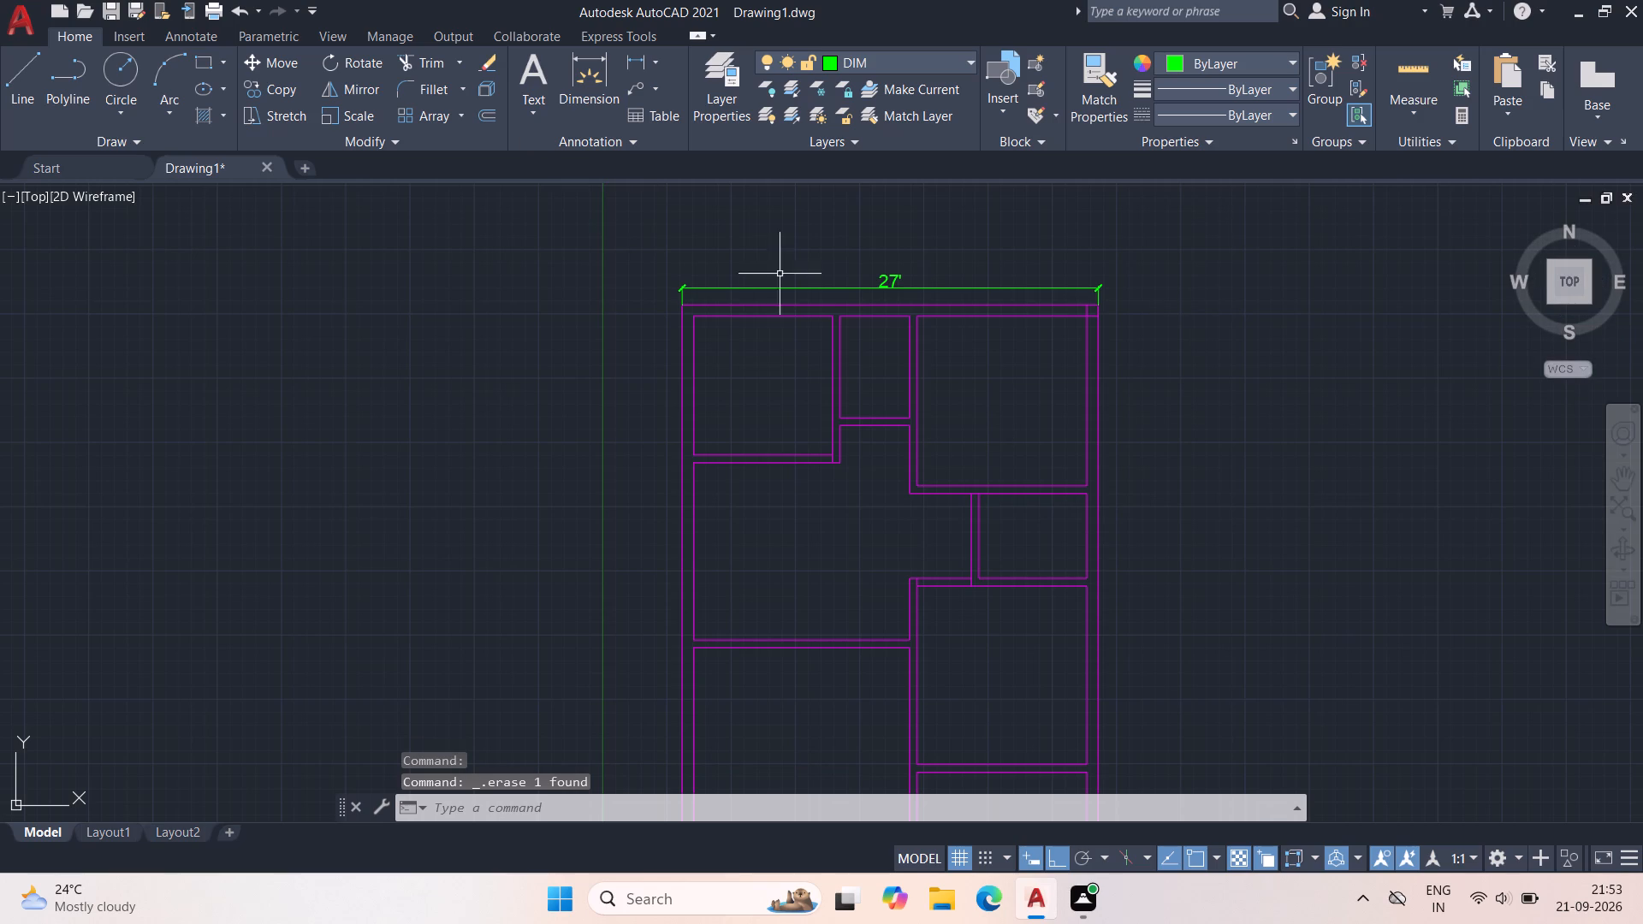
# Insert the Bed - Queen block from DesignCenter's Home - Space Planner drawing at scale 1, placing it outside the plan's right wall.
pyautogui.hotkey('ctrl', '2')
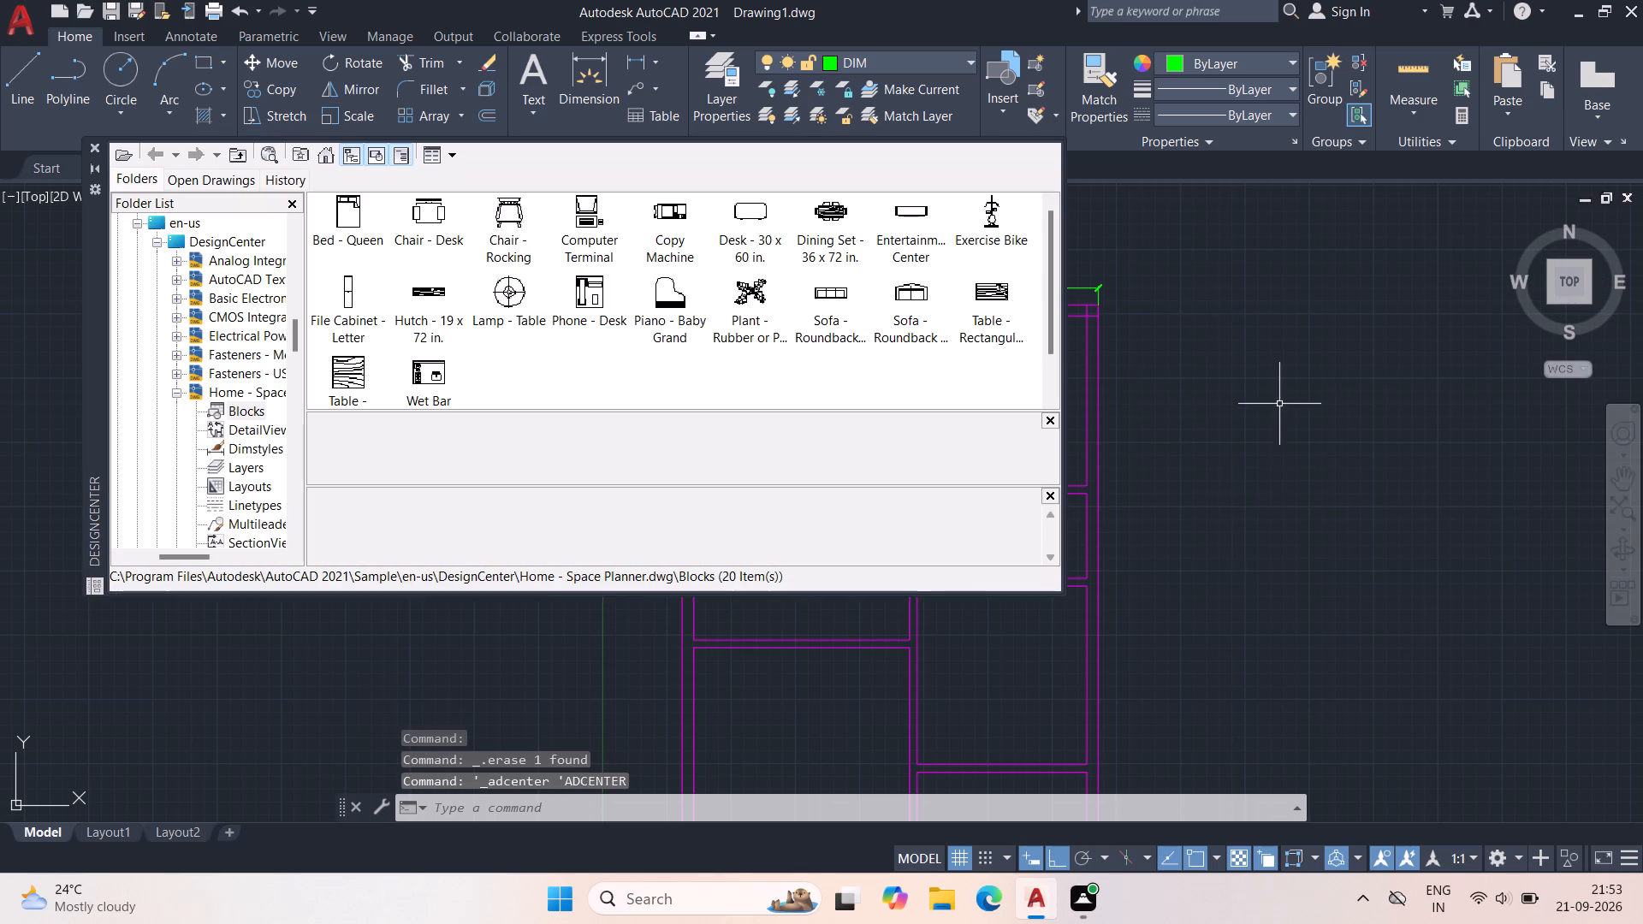
pyautogui.doubleClick(353, 206)
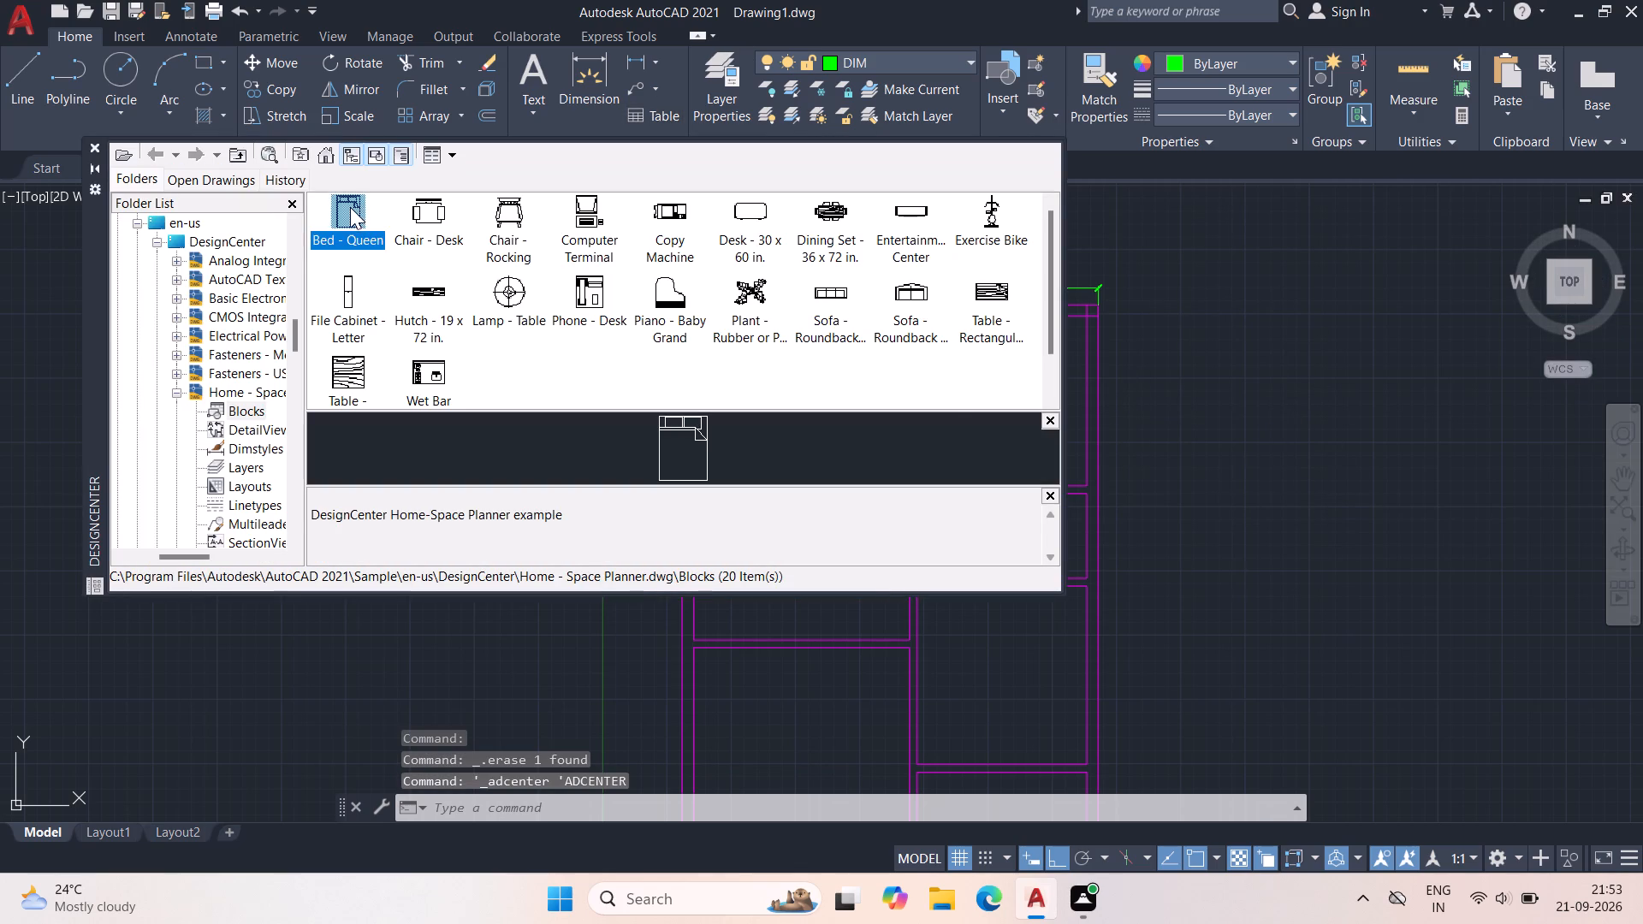
pyautogui.click(974, 574)
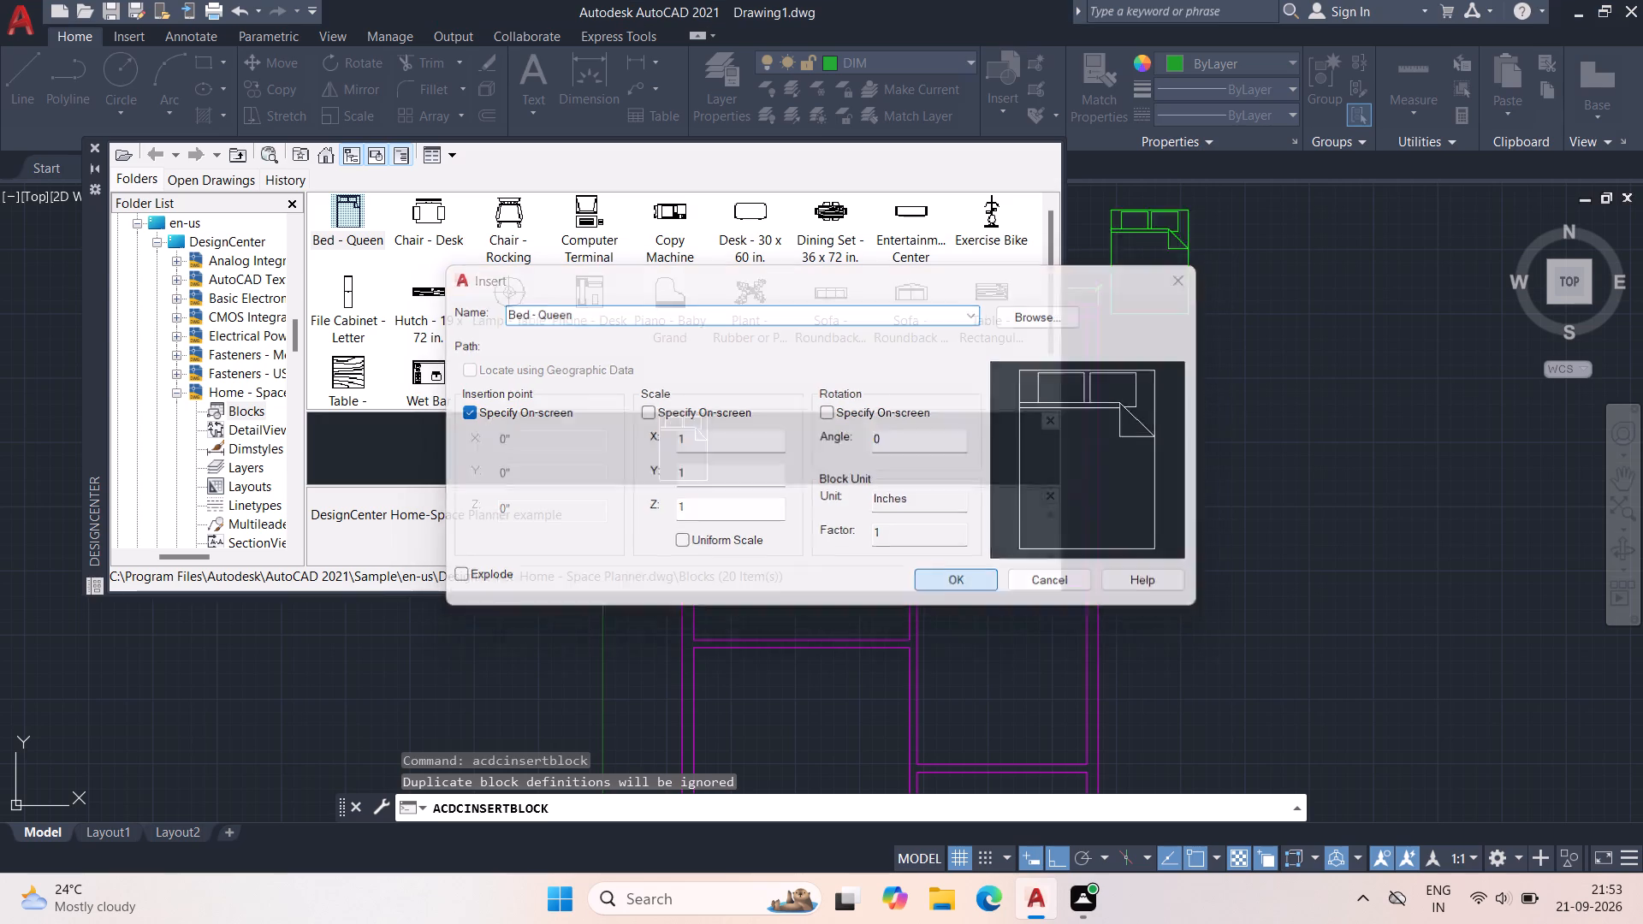
pyautogui.click(1175, 352)
# Make BLOCKS the current layer and set its layer colour to yellow (index colour 2).
pyautogui.click(974, 50)
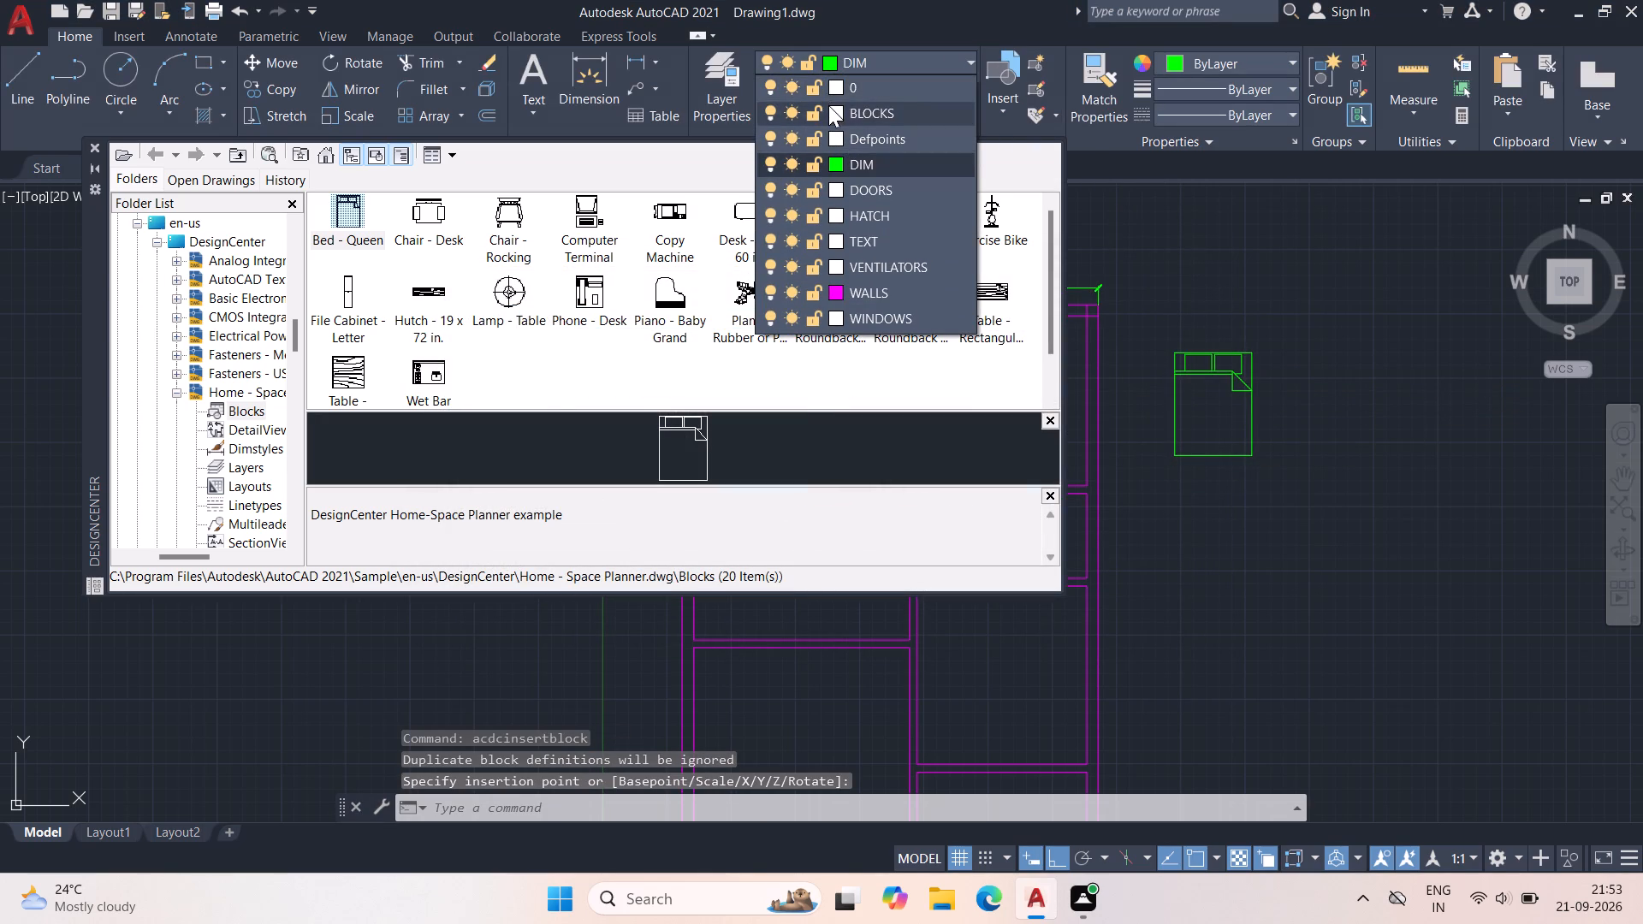
pyautogui.click(828, 105)
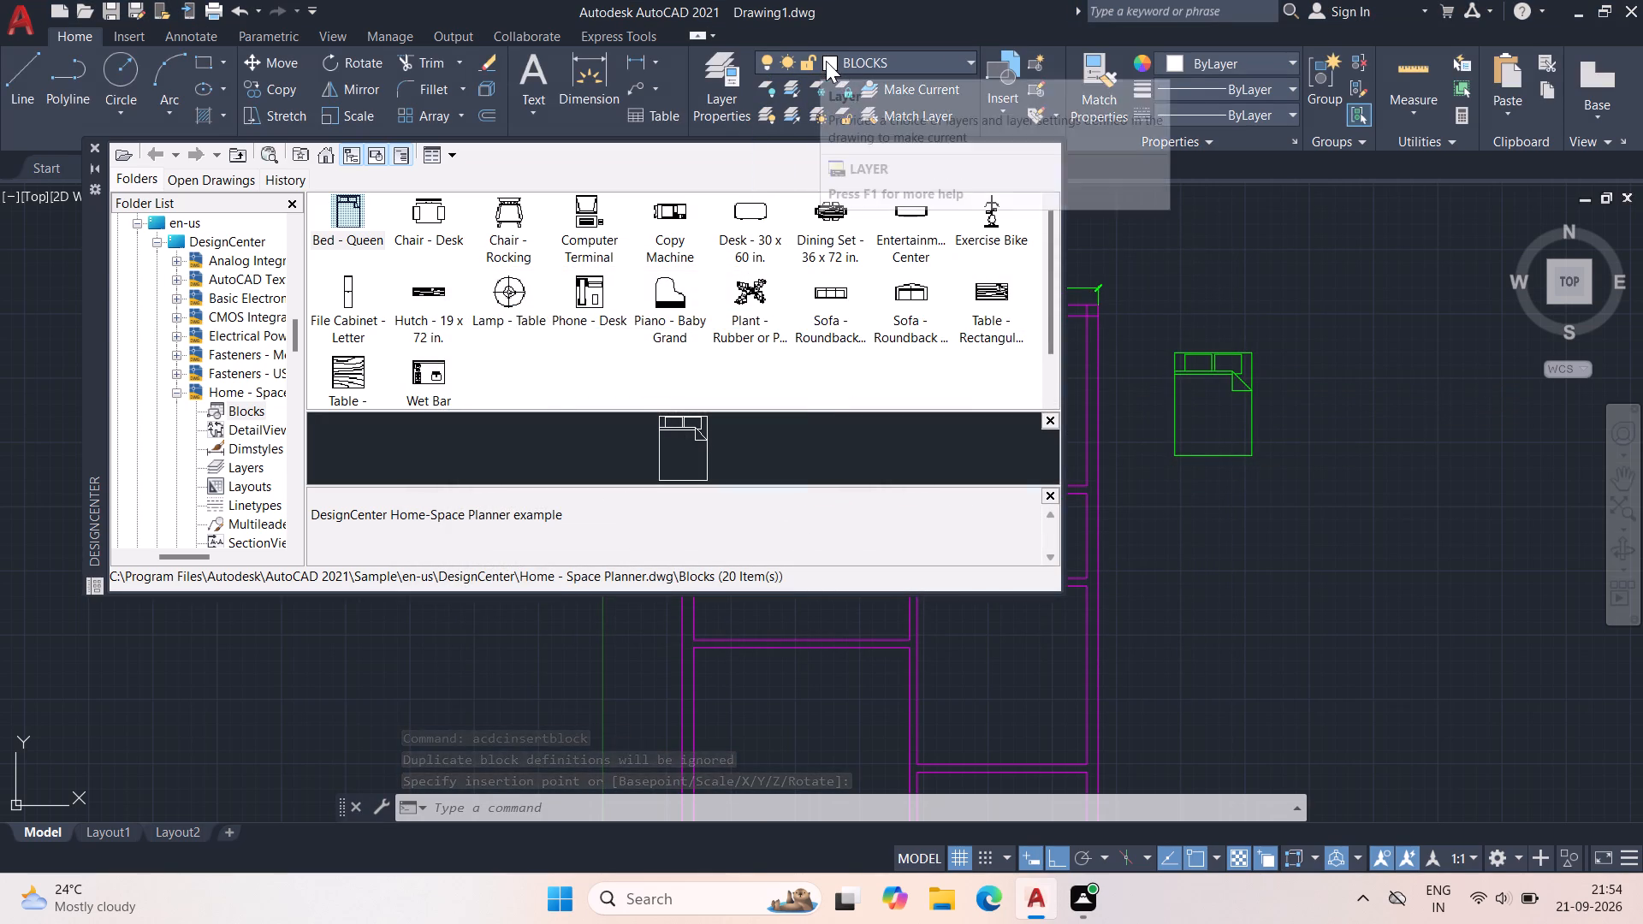
pyautogui.click(826, 61)
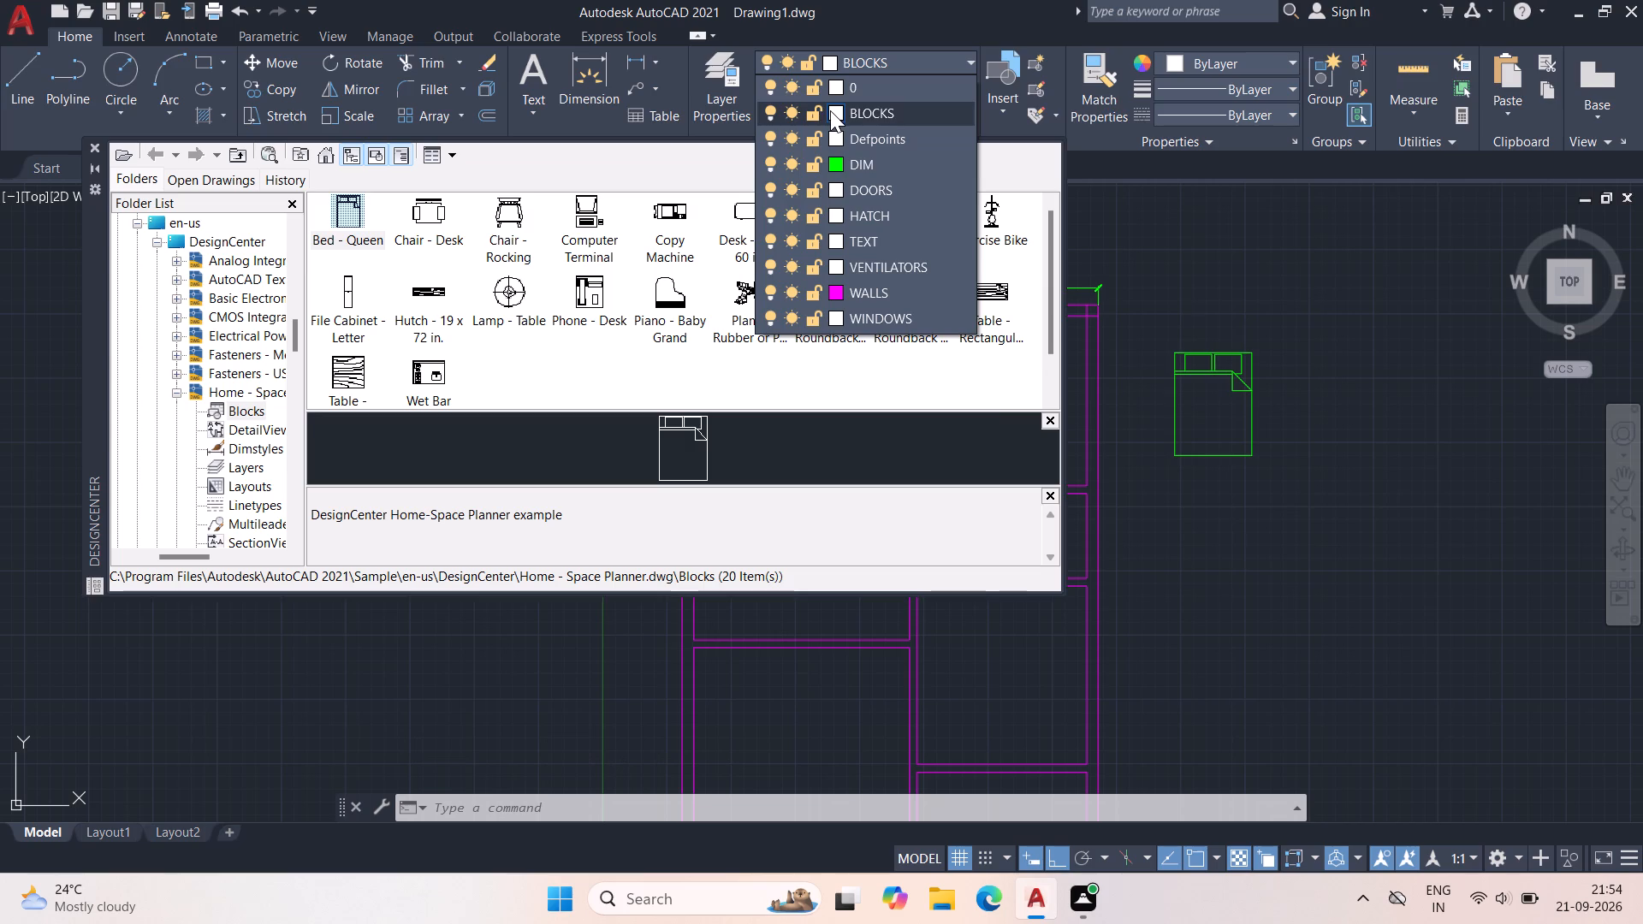
pyautogui.click(830, 110)
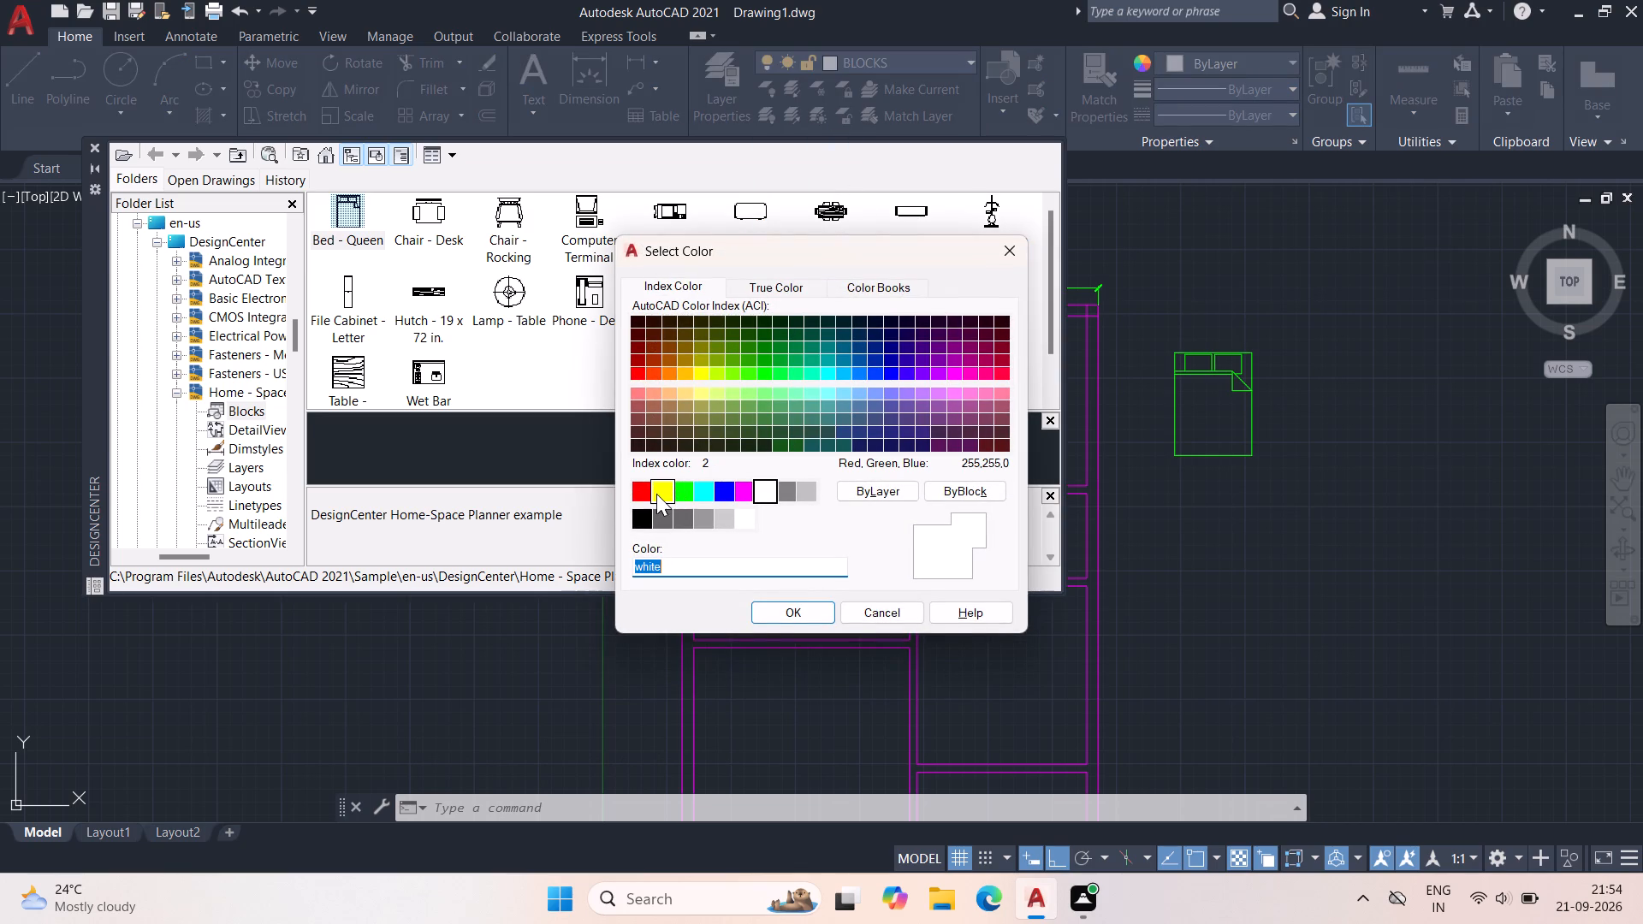
pyautogui.click(656, 494)
pyautogui.click(792, 612)
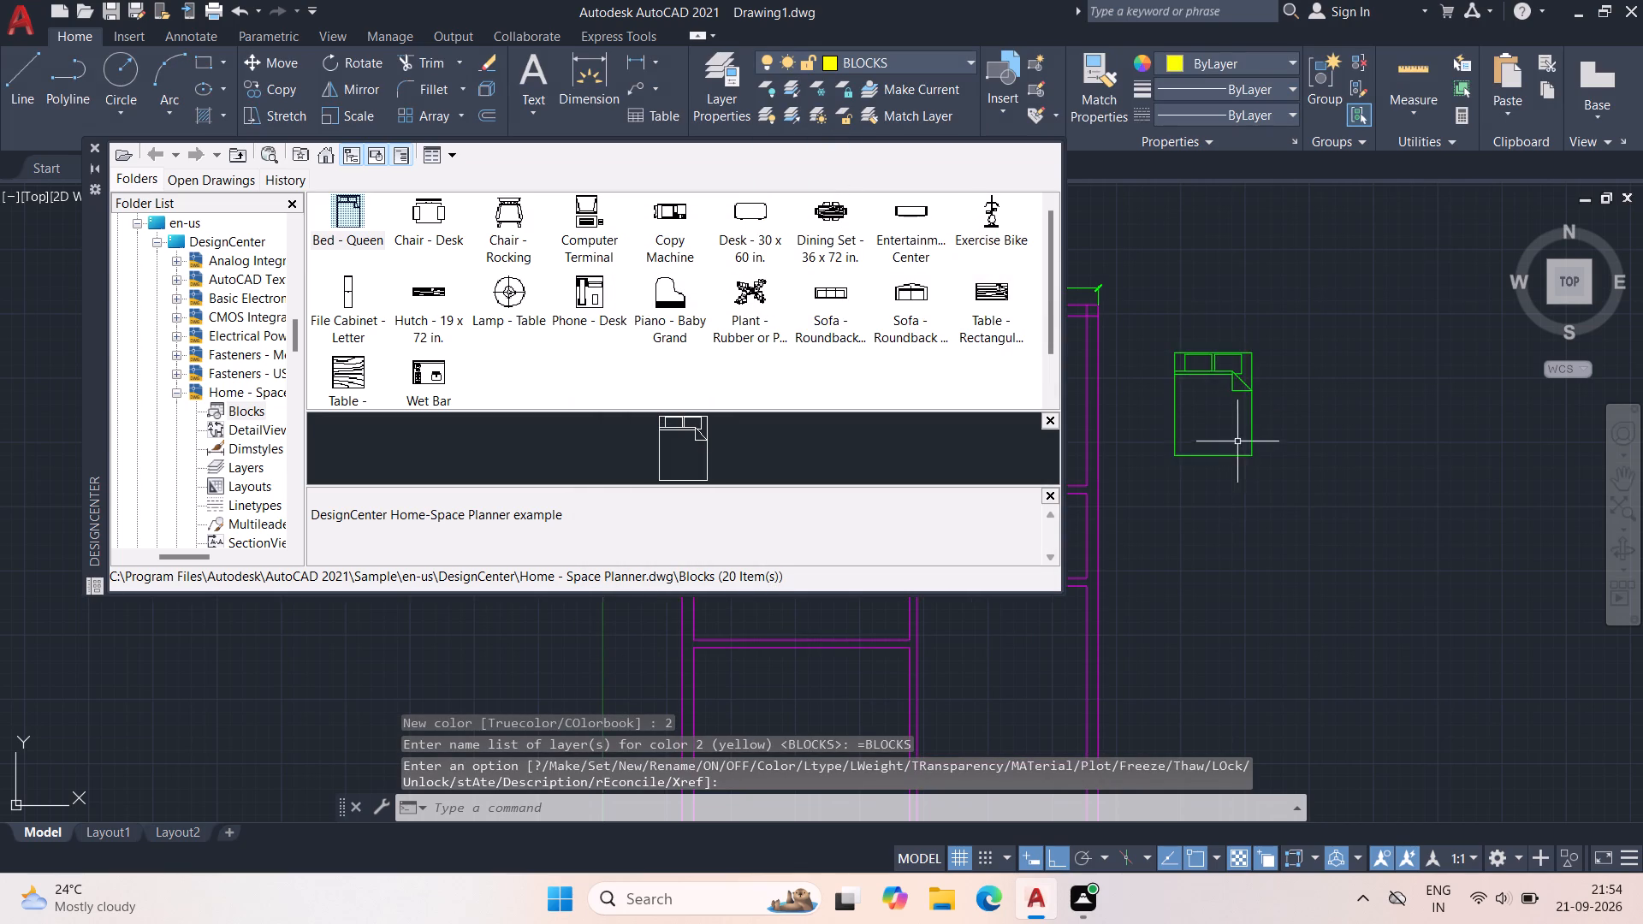
# Move the inserted queen bed block onto the BLOCKS layer and clear the selection.
pyautogui.click(1248, 445)
pyautogui.click(1180, 275)
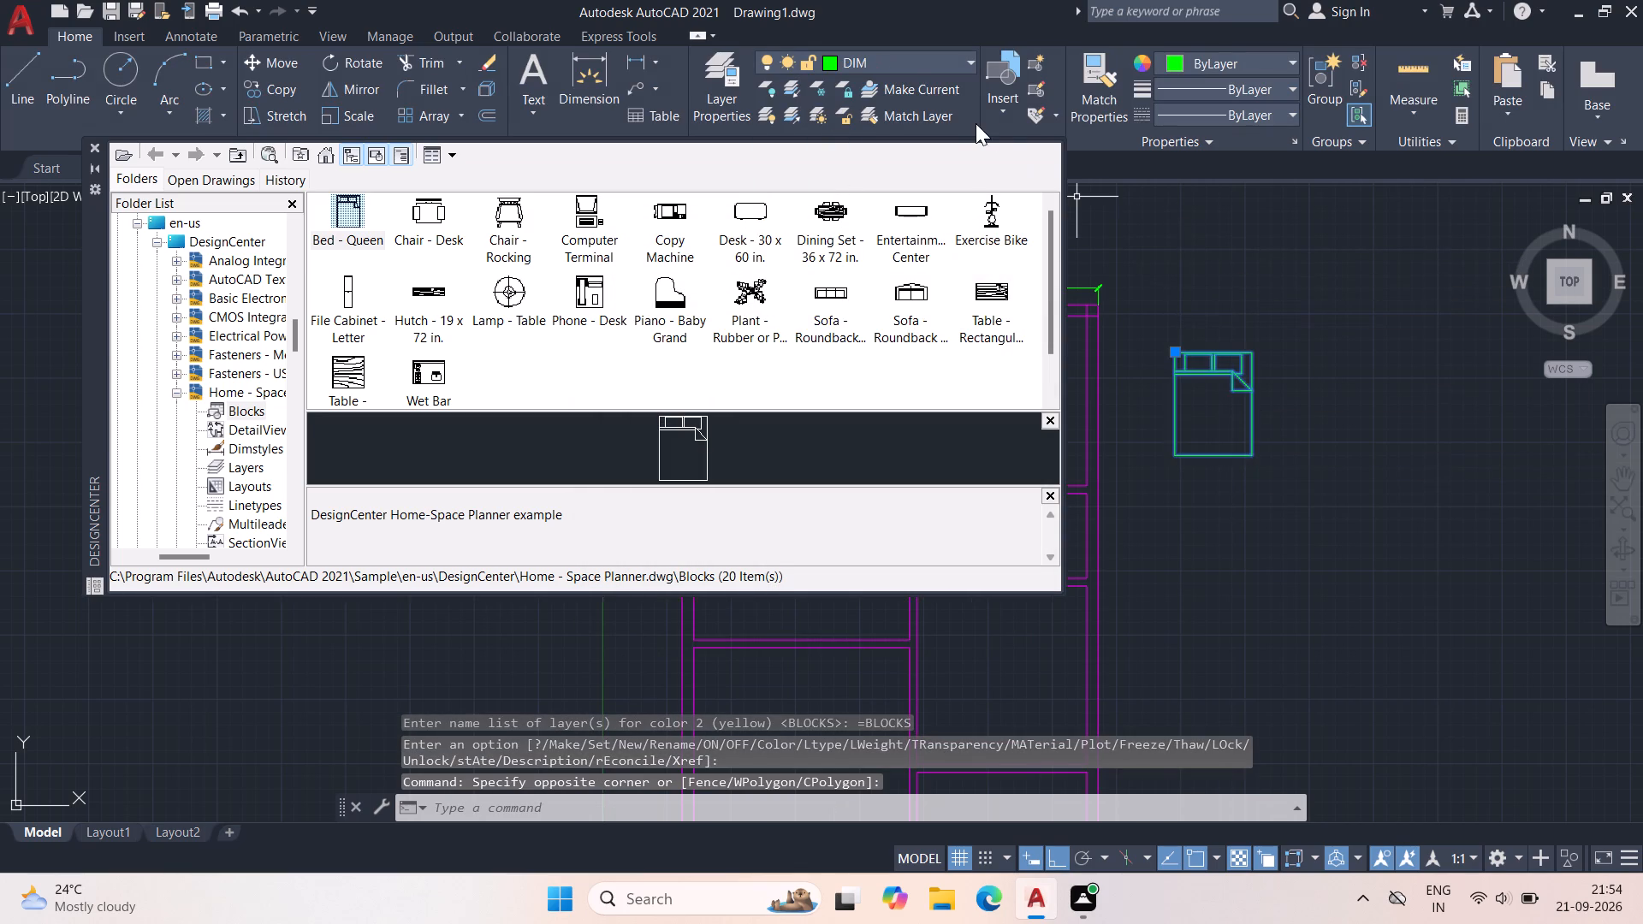
pyautogui.moveTo(919, 71); pyautogui.dragTo(928, 62)
pyautogui.click(860, 108)
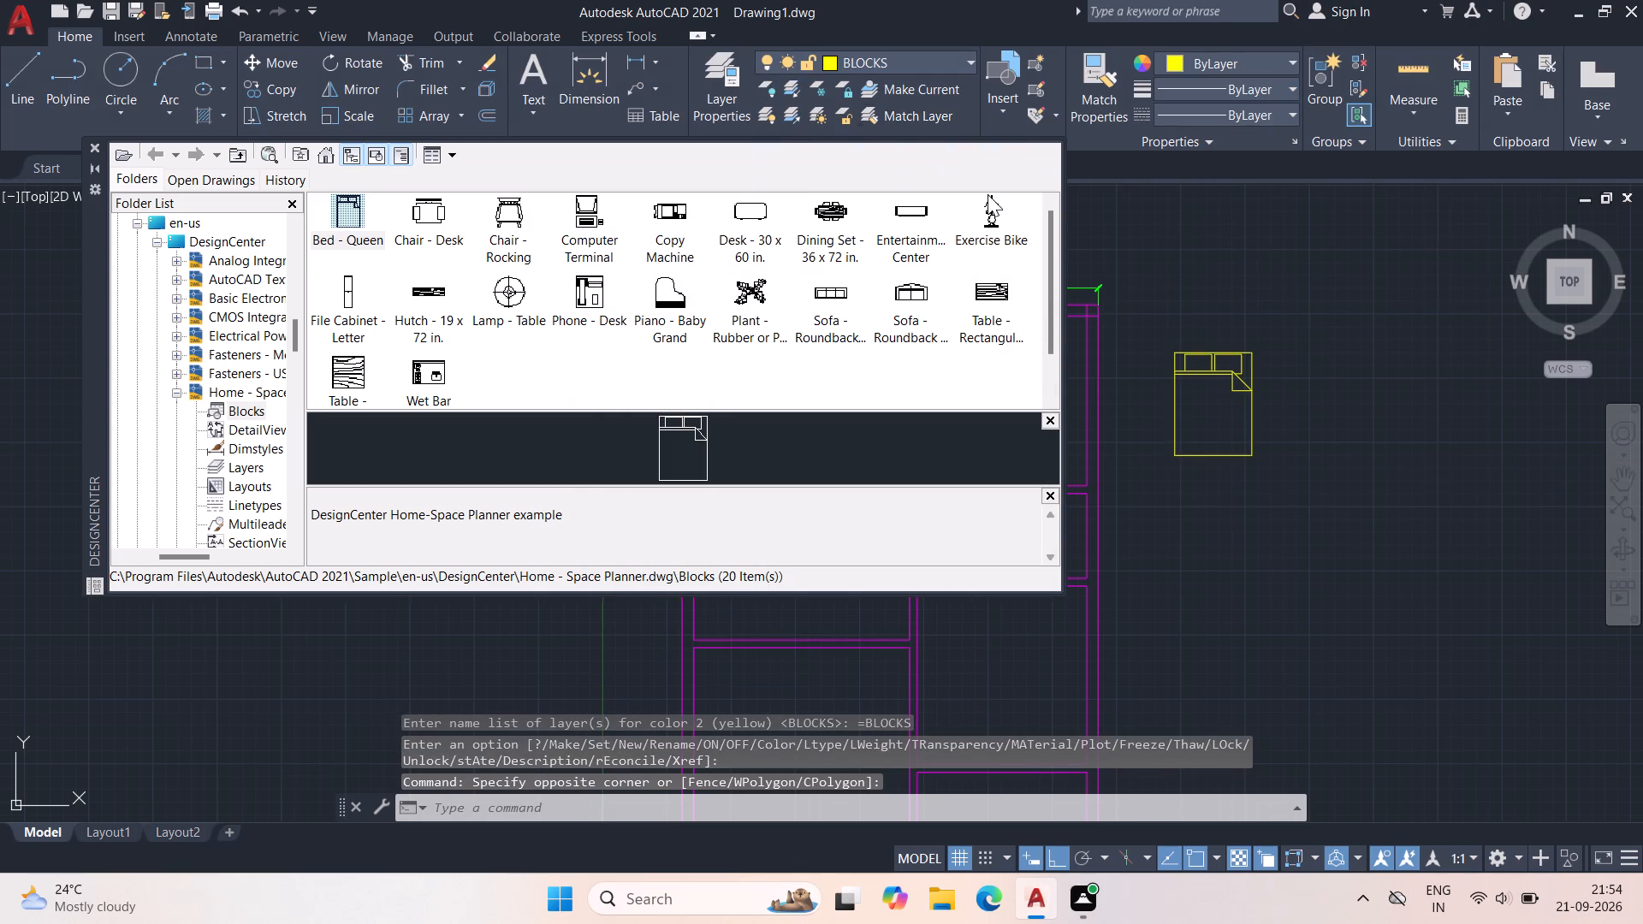
pyautogui.click(1344, 366)
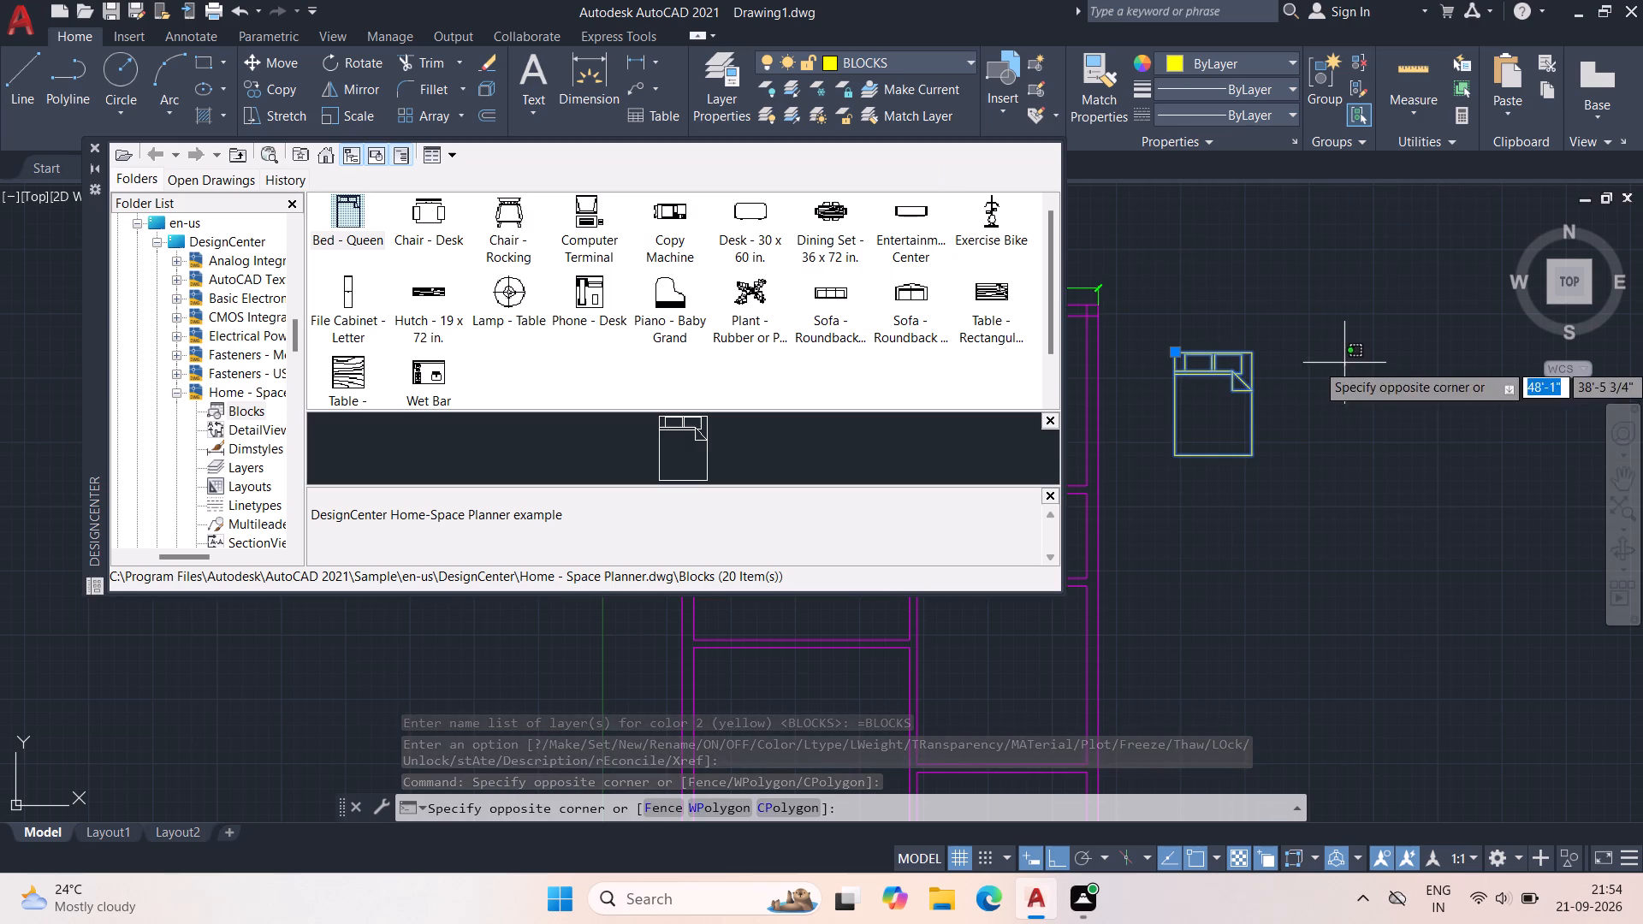
pyautogui.click(1316, 311)
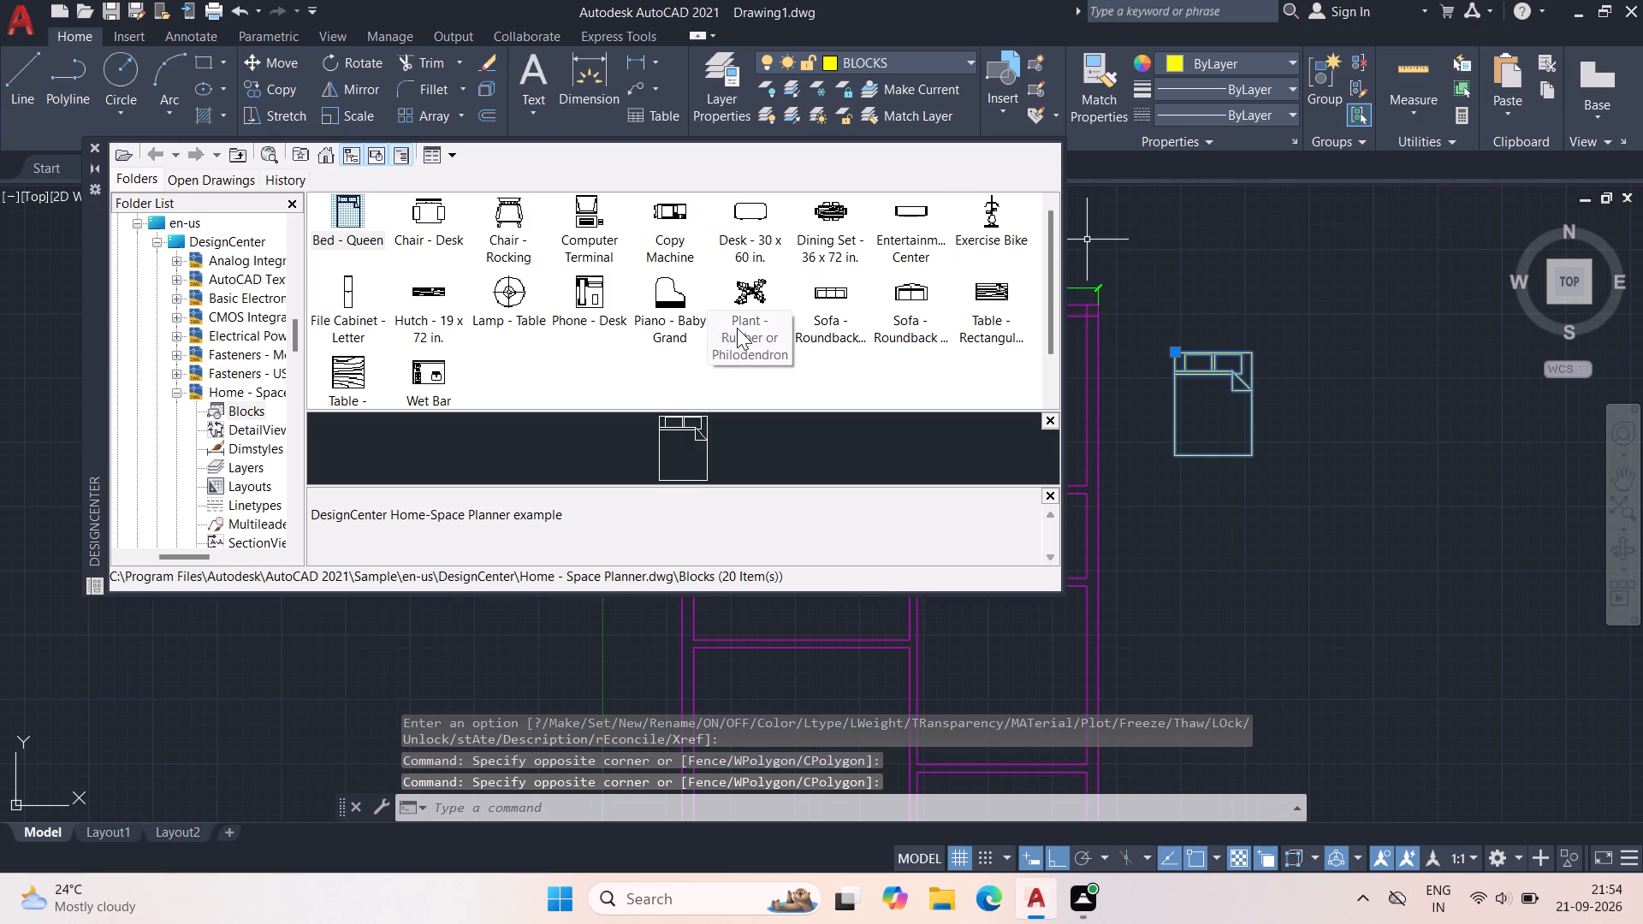
pyautogui.press('Escape')
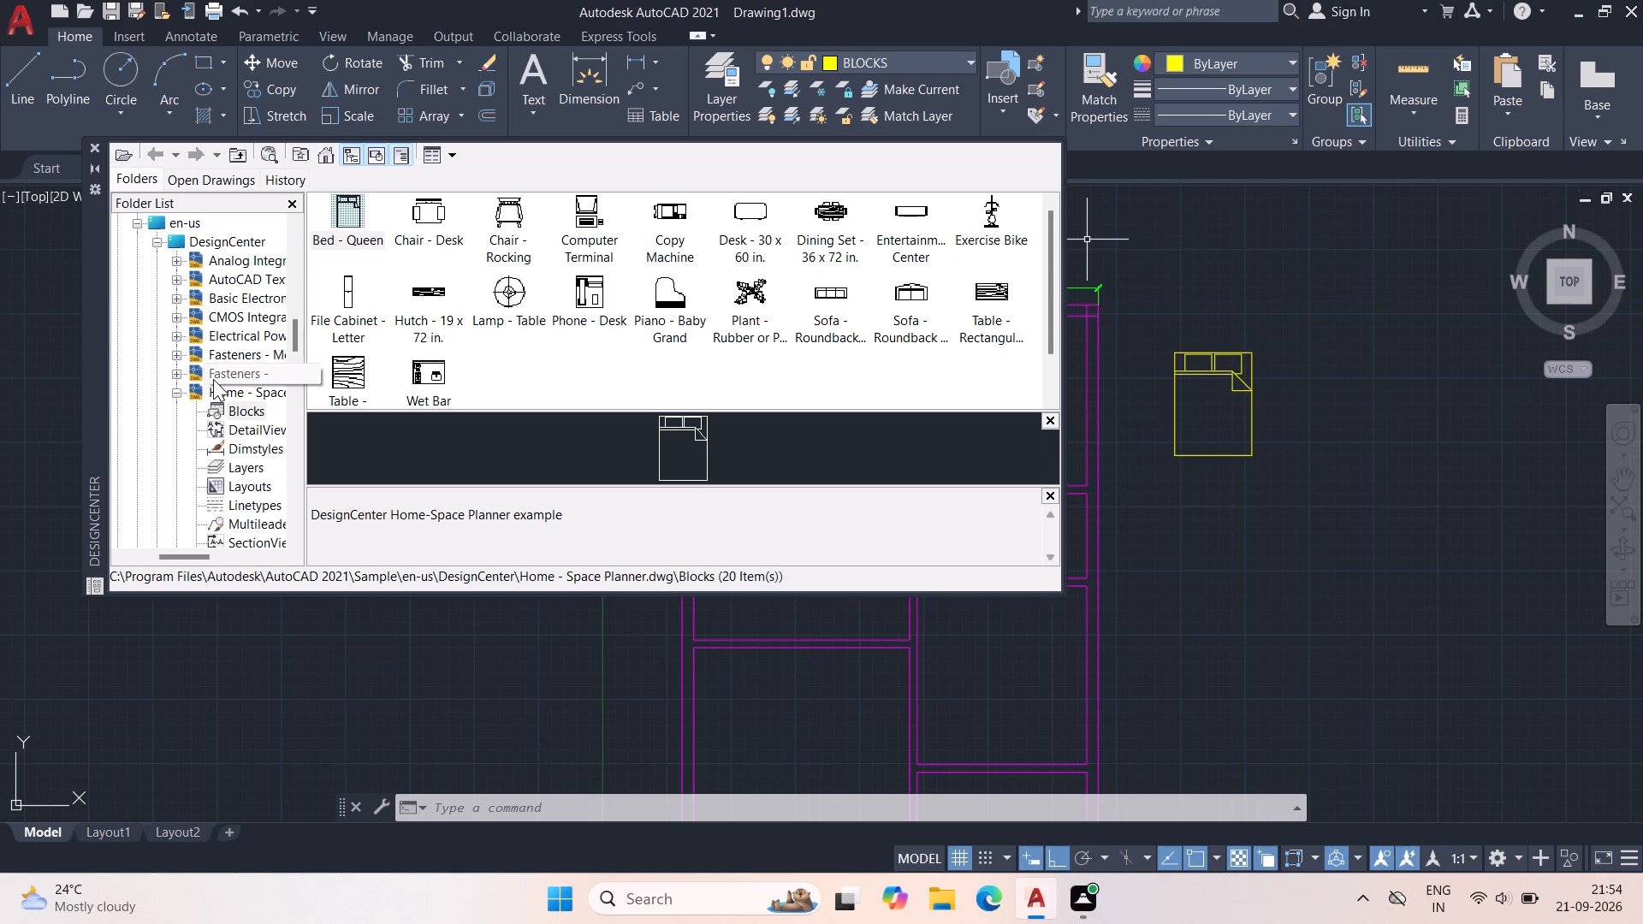
# Insert the Toilet - top block from DesignCenter's House Designer drawing at scale 1, below the queen bed outside the plan.
pyautogui.scroll(-1, 196, 416)
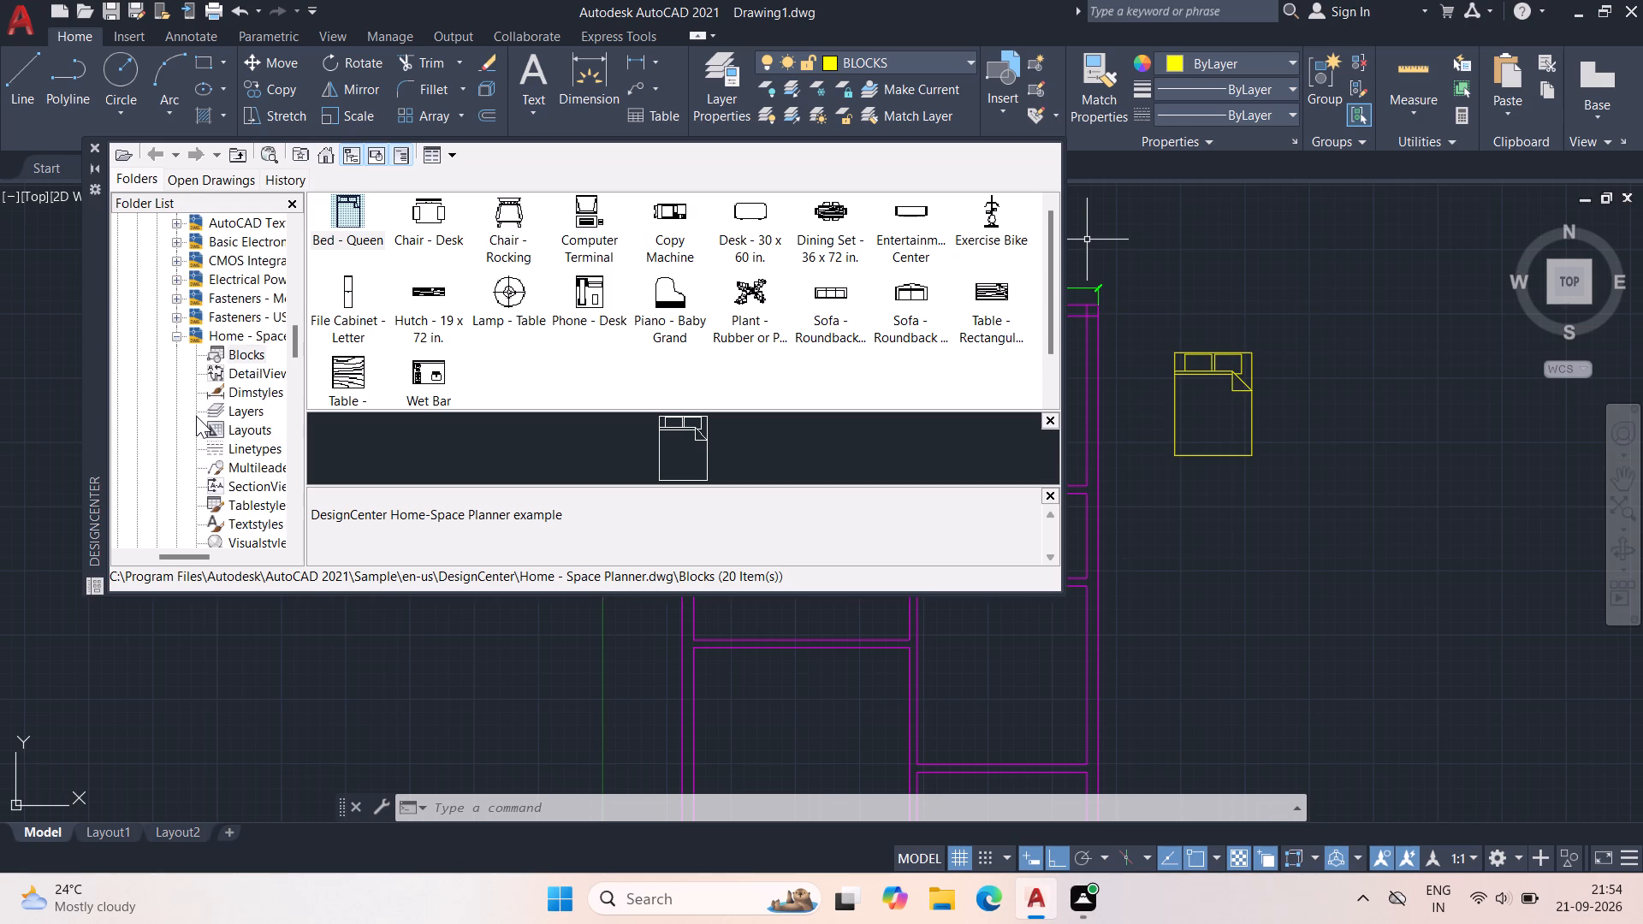
pyautogui.scroll(-3, 196, 416)
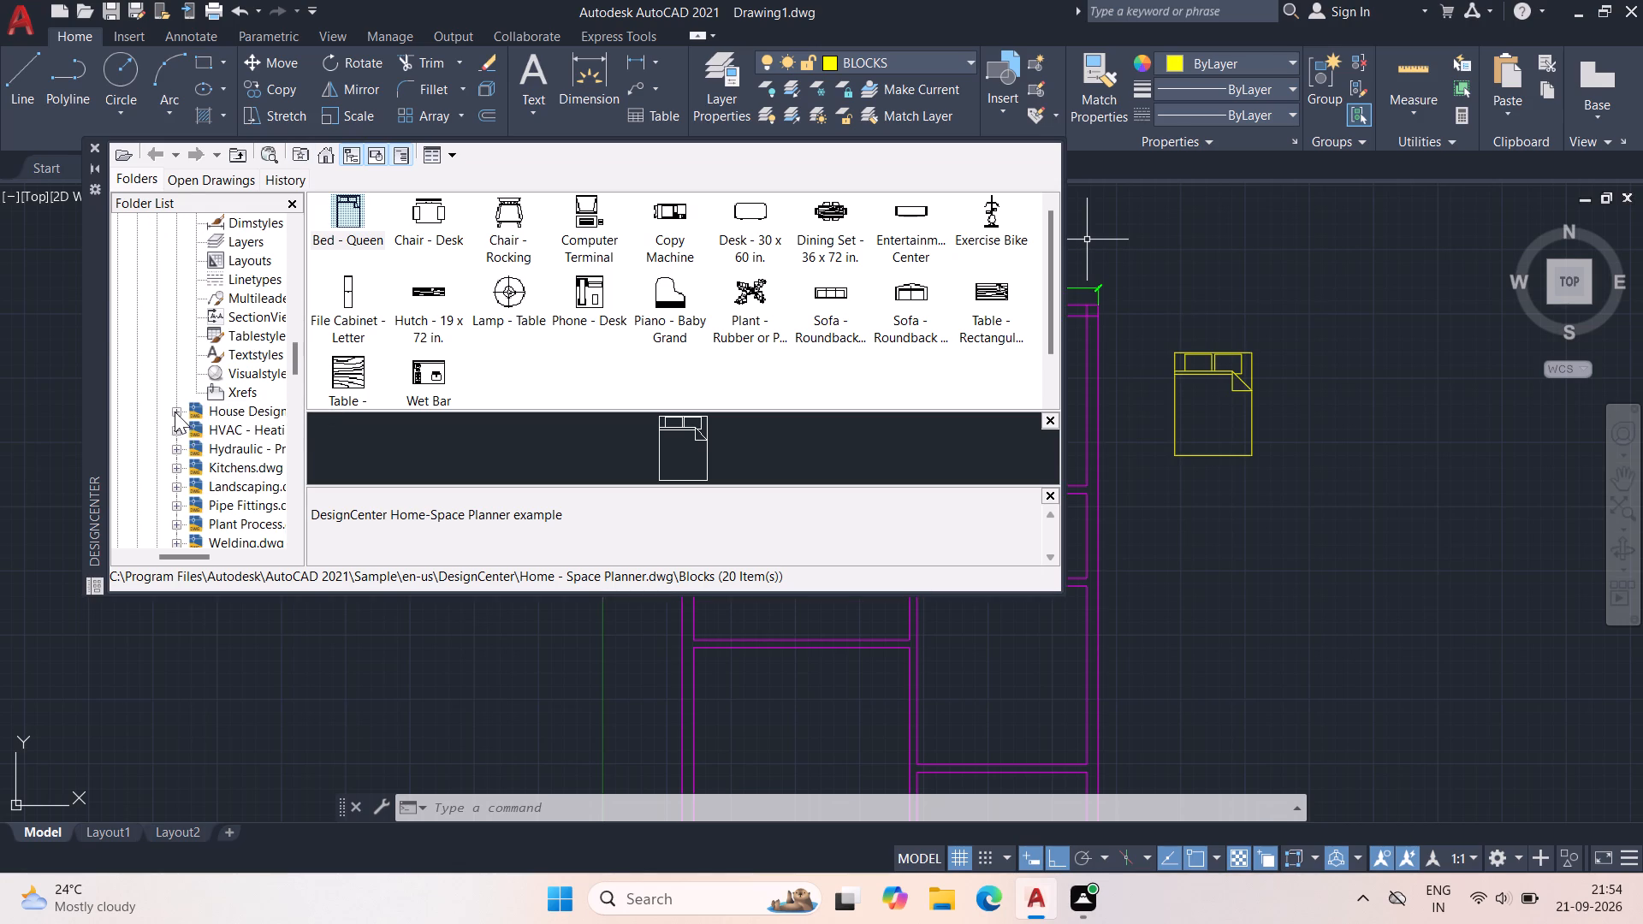
pyautogui.click(175, 410)
pyautogui.doubleClick(246, 320)
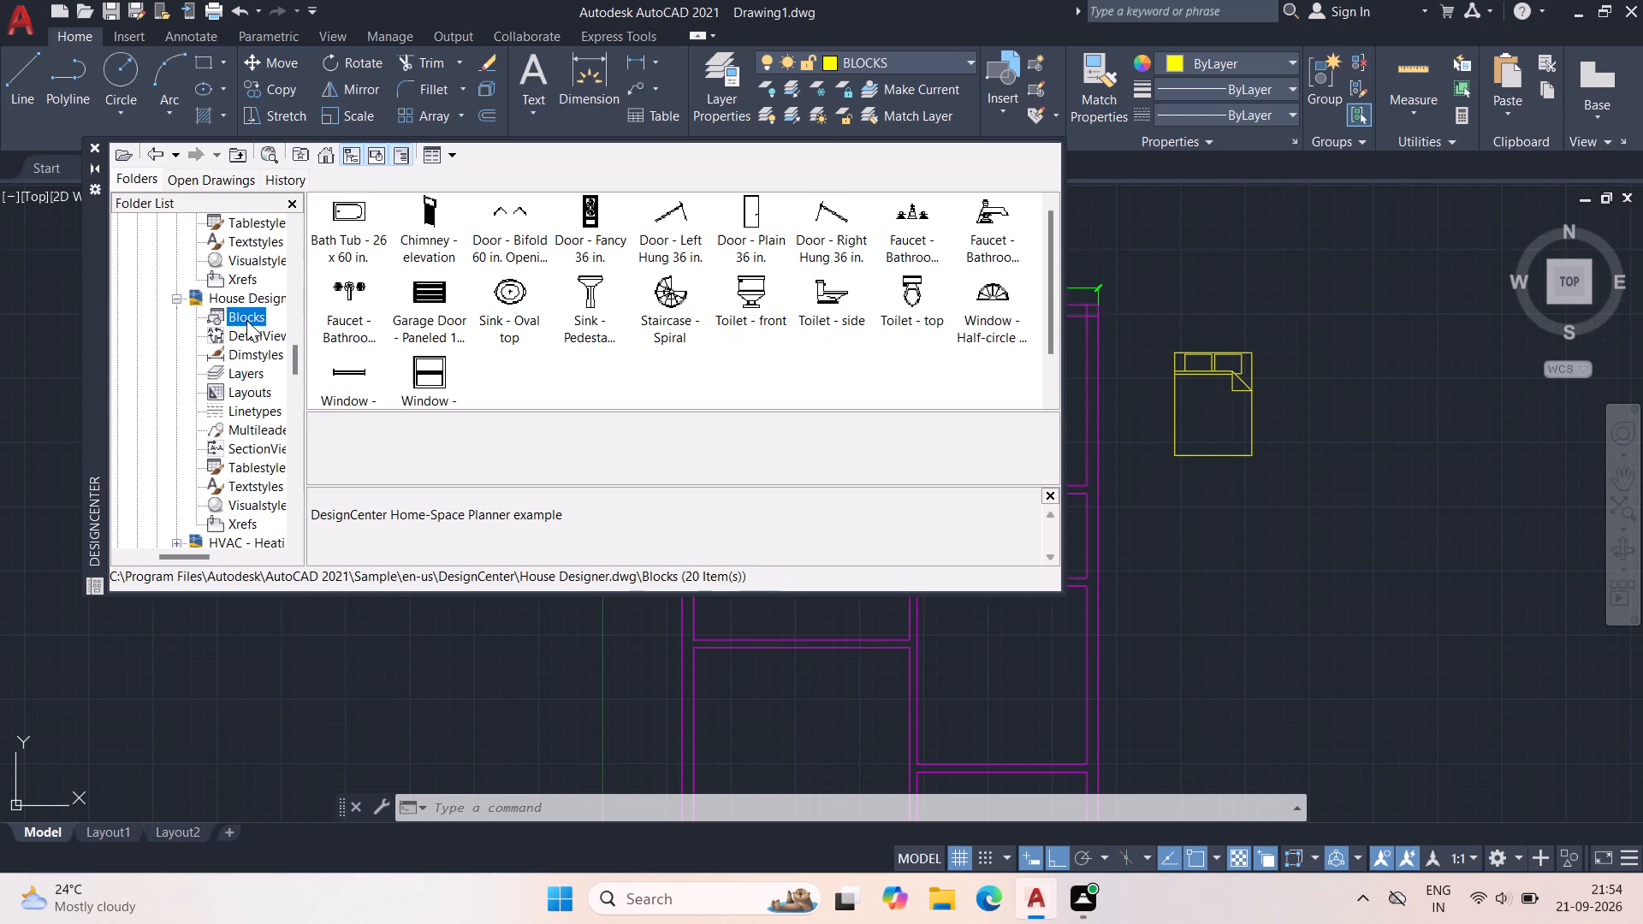
pyautogui.doubleClick(915, 293)
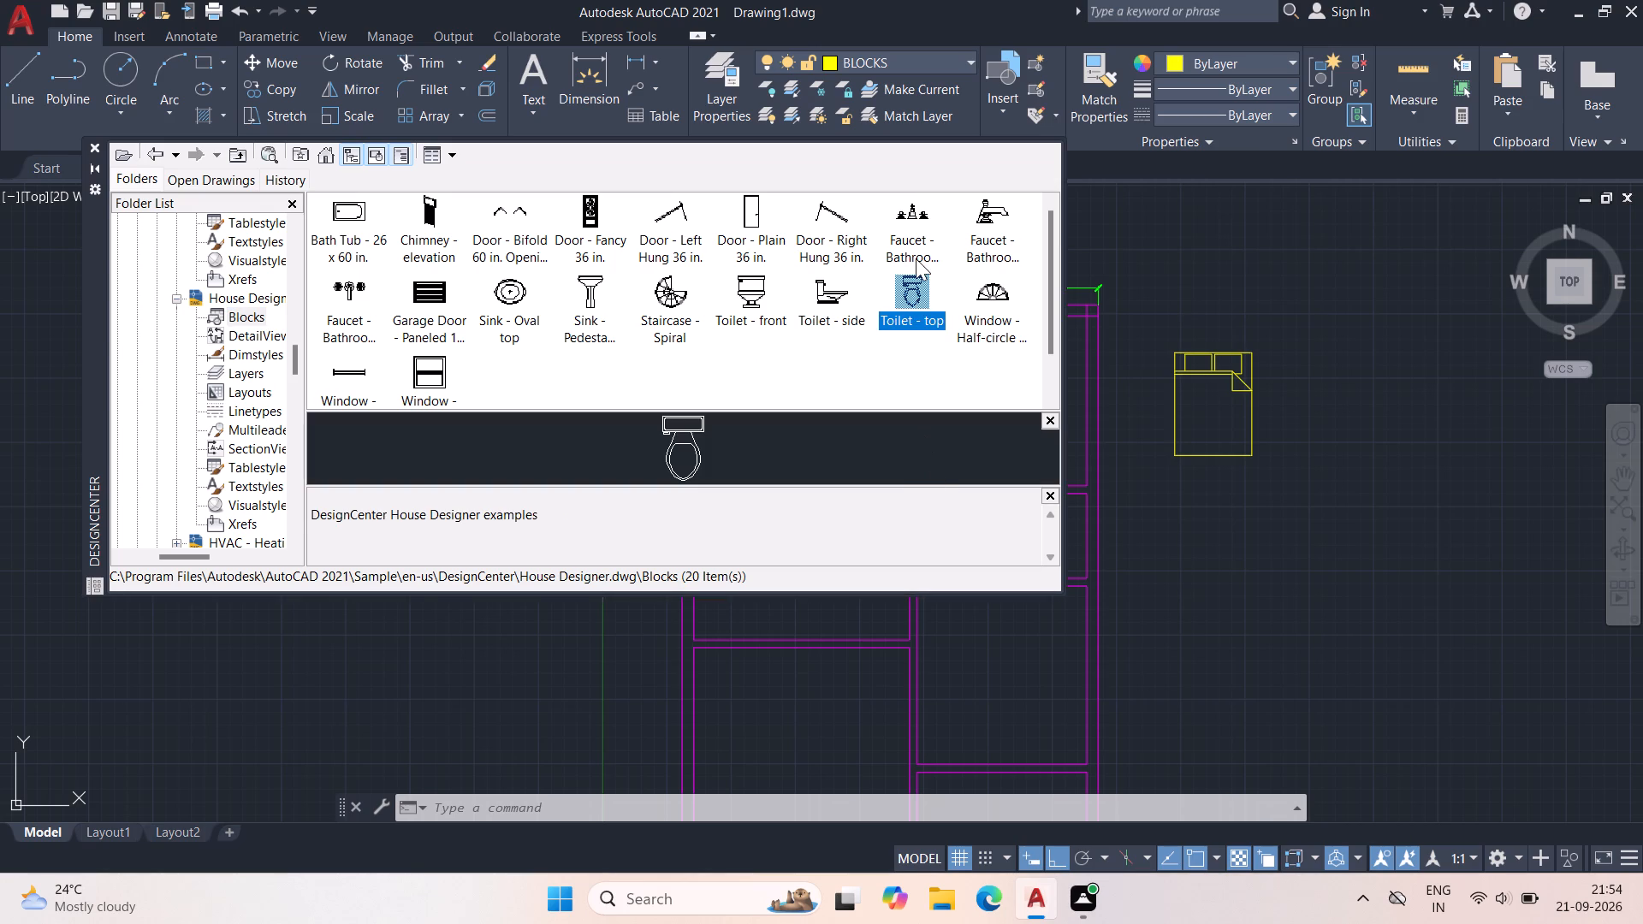
pyautogui.doubleClick(898, 278)
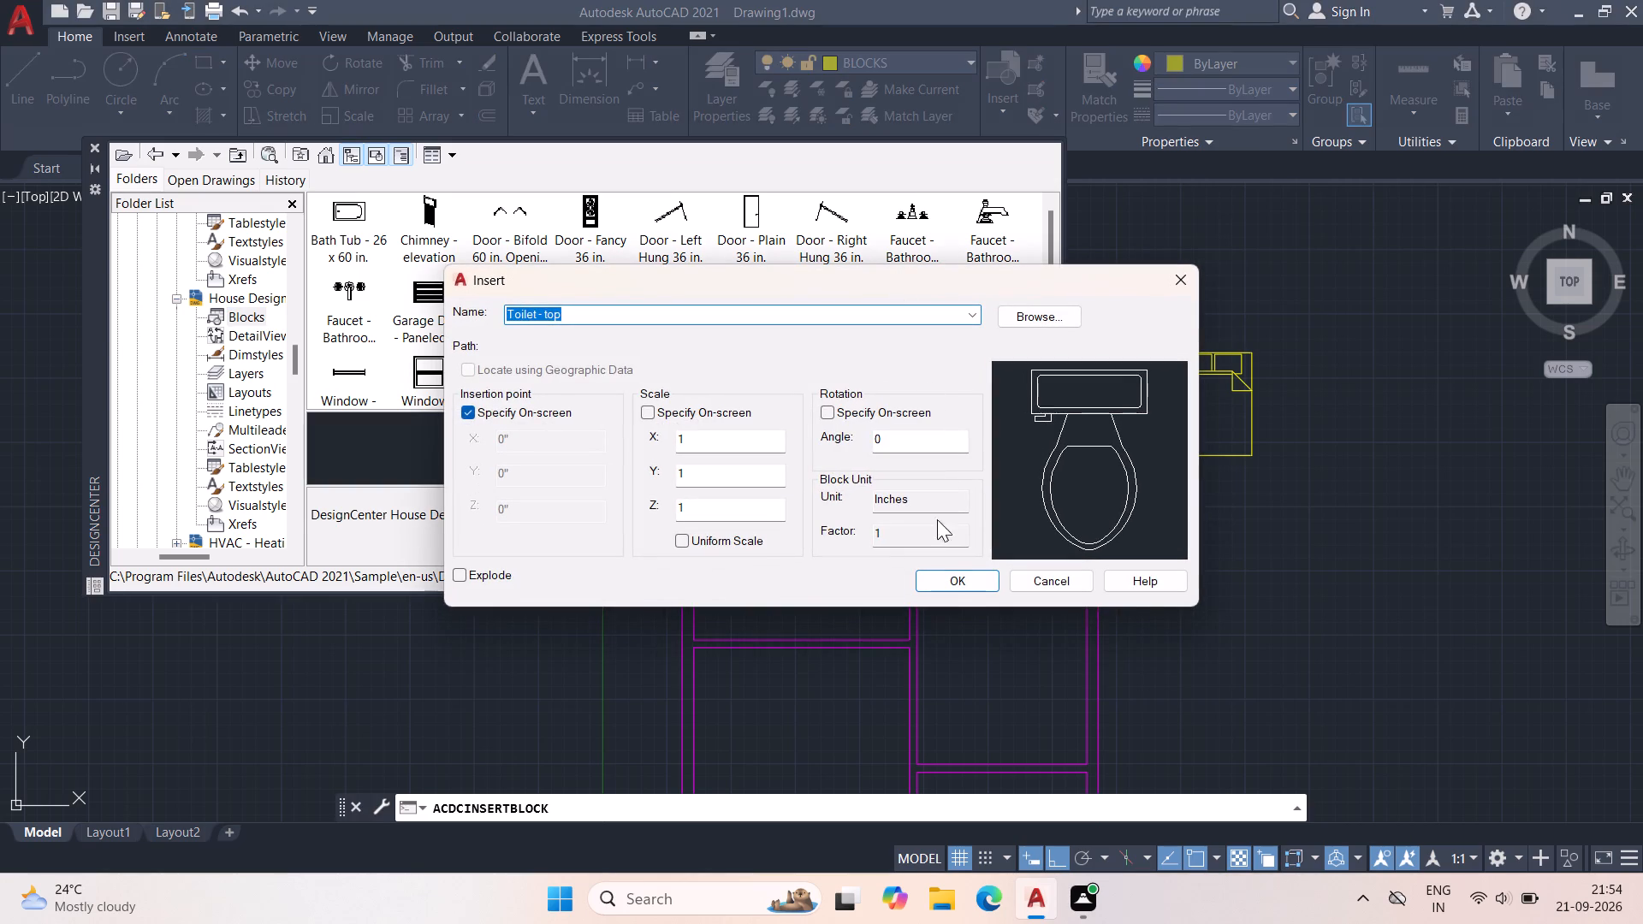
pyautogui.click(949, 577)
pyautogui.click(1172, 510)
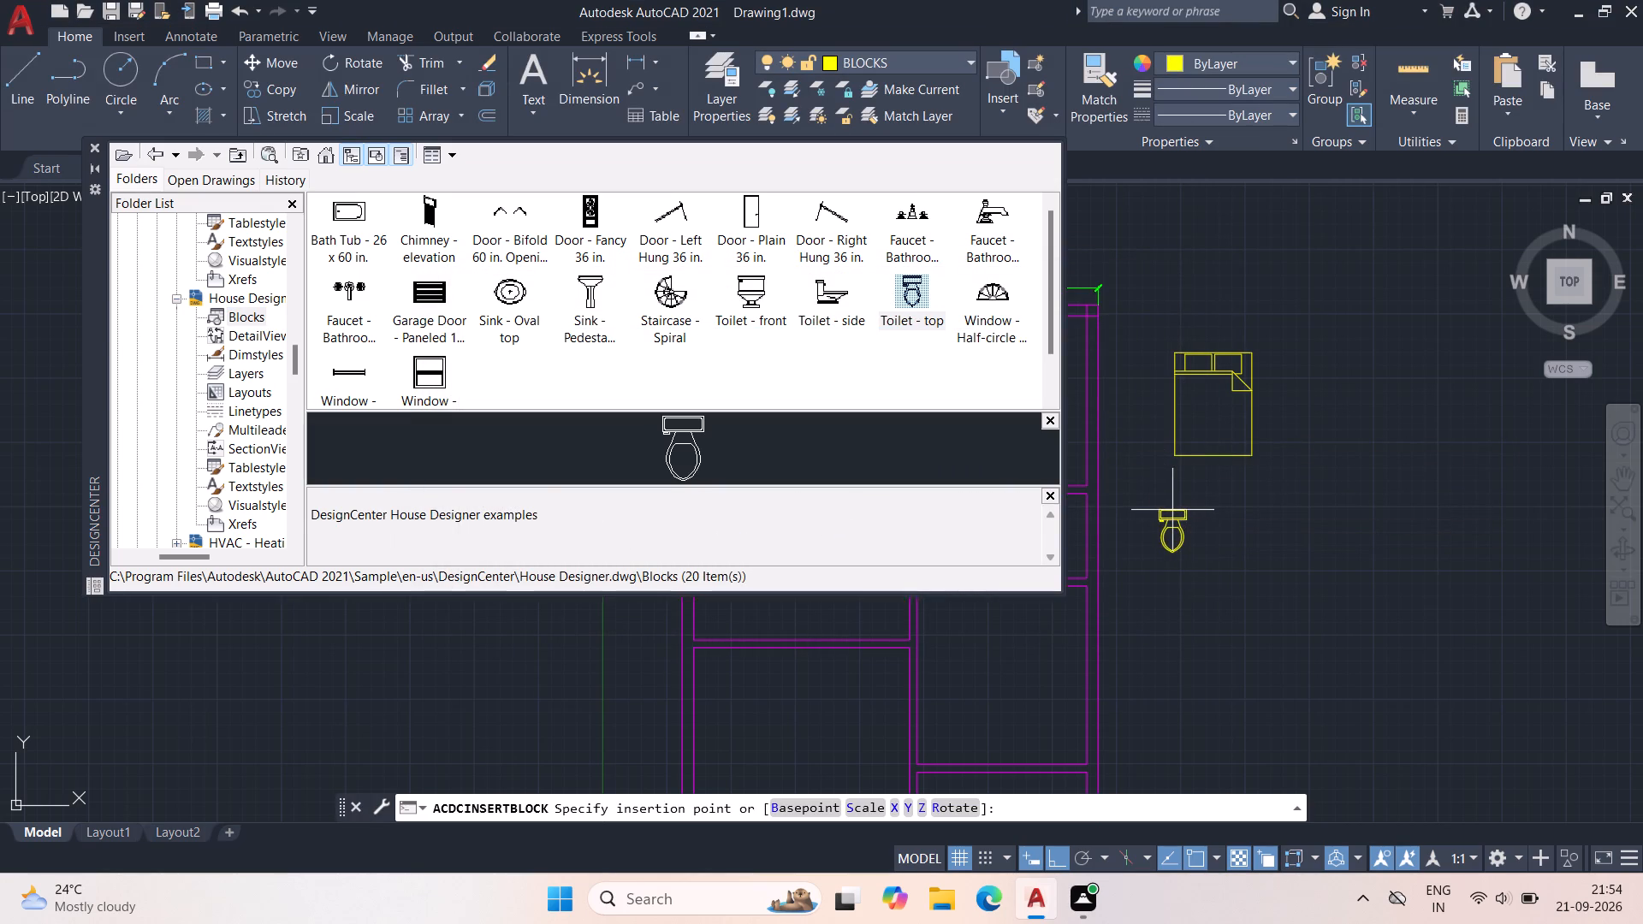
# Insert the Sink-single - 30 in top block from DesignCenter's Kitchens drawing at scale 1, between the bed and toilet outside the plan.
pyautogui.scroll(-2, 212, 453)
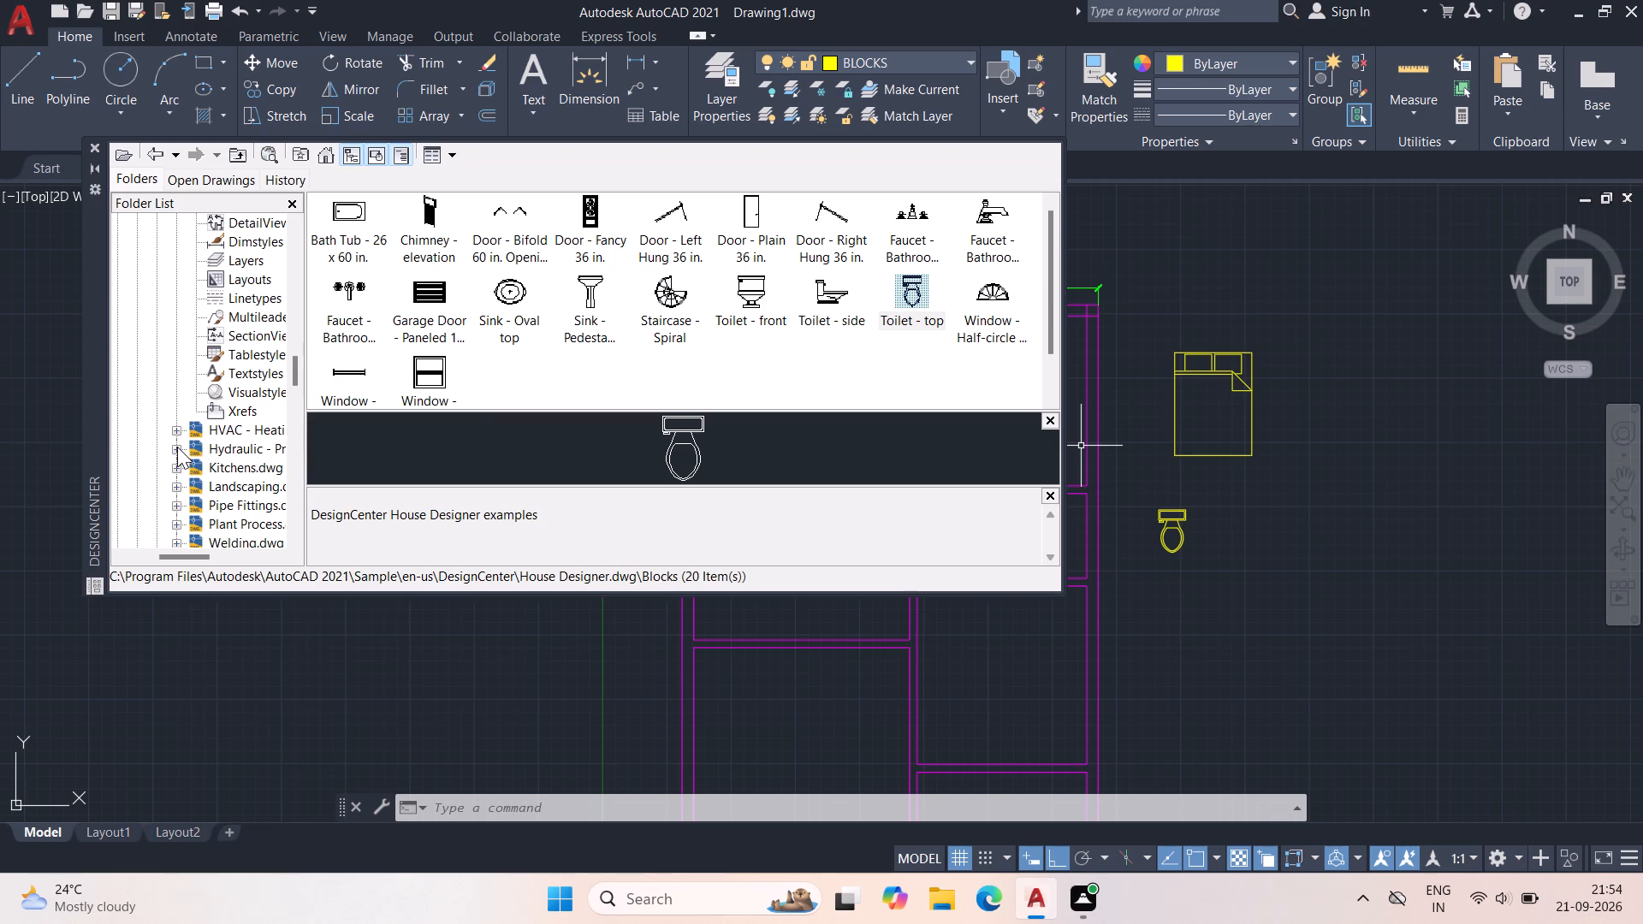
pyautogui.click(175, 466)
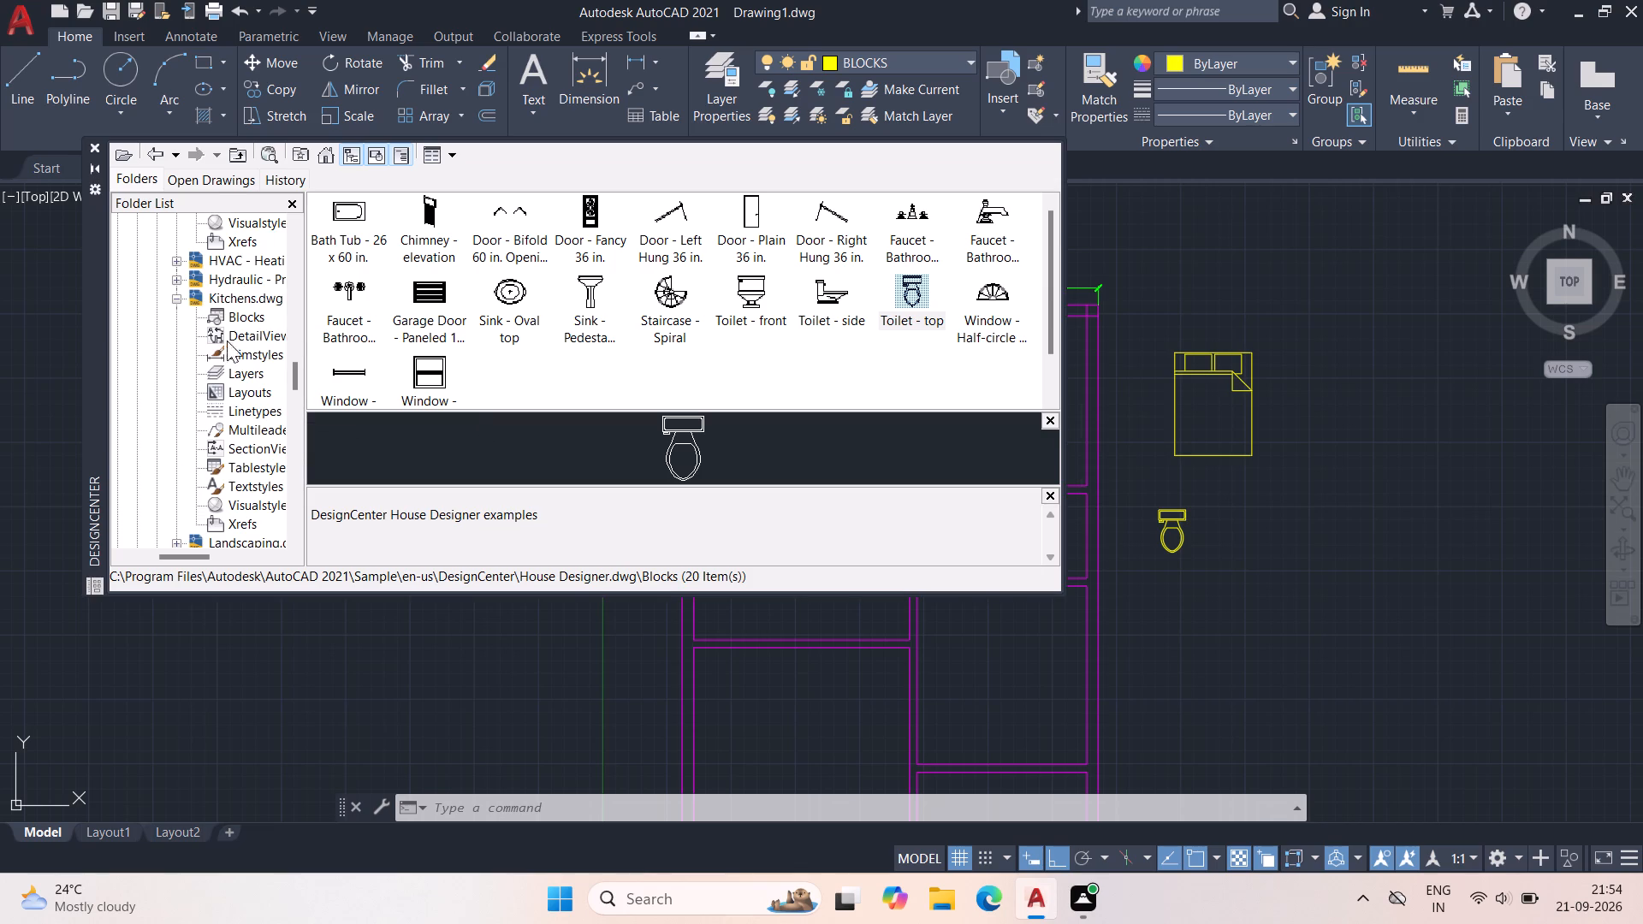
pyautogui.doubleClick(252, 317)
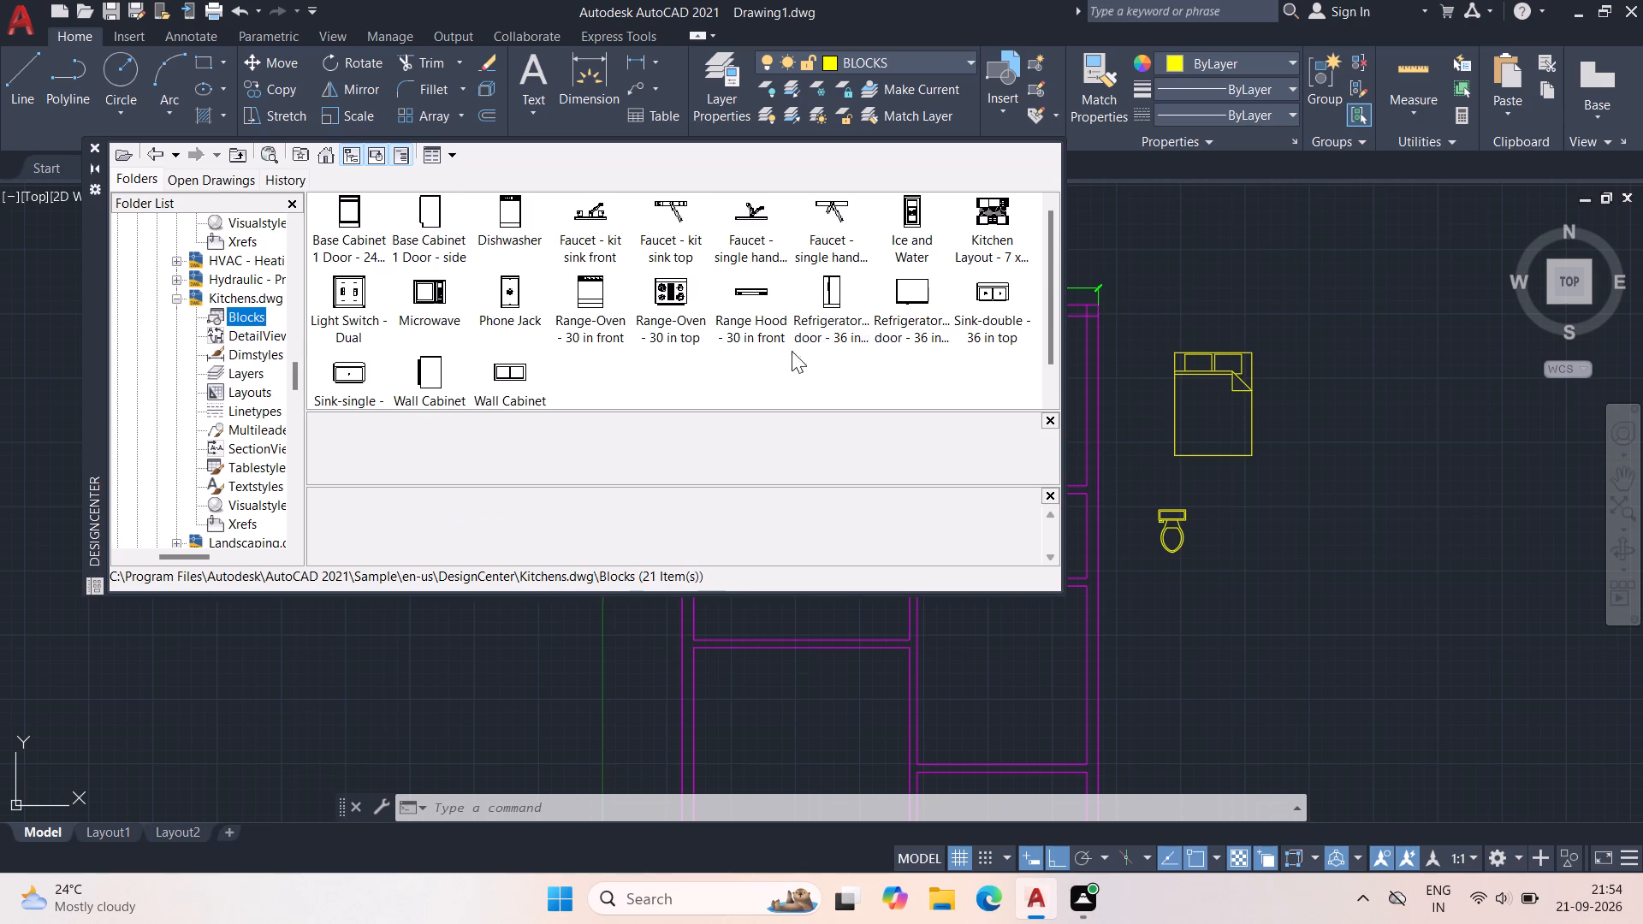
pyautogui.doubleClick(346, 364)
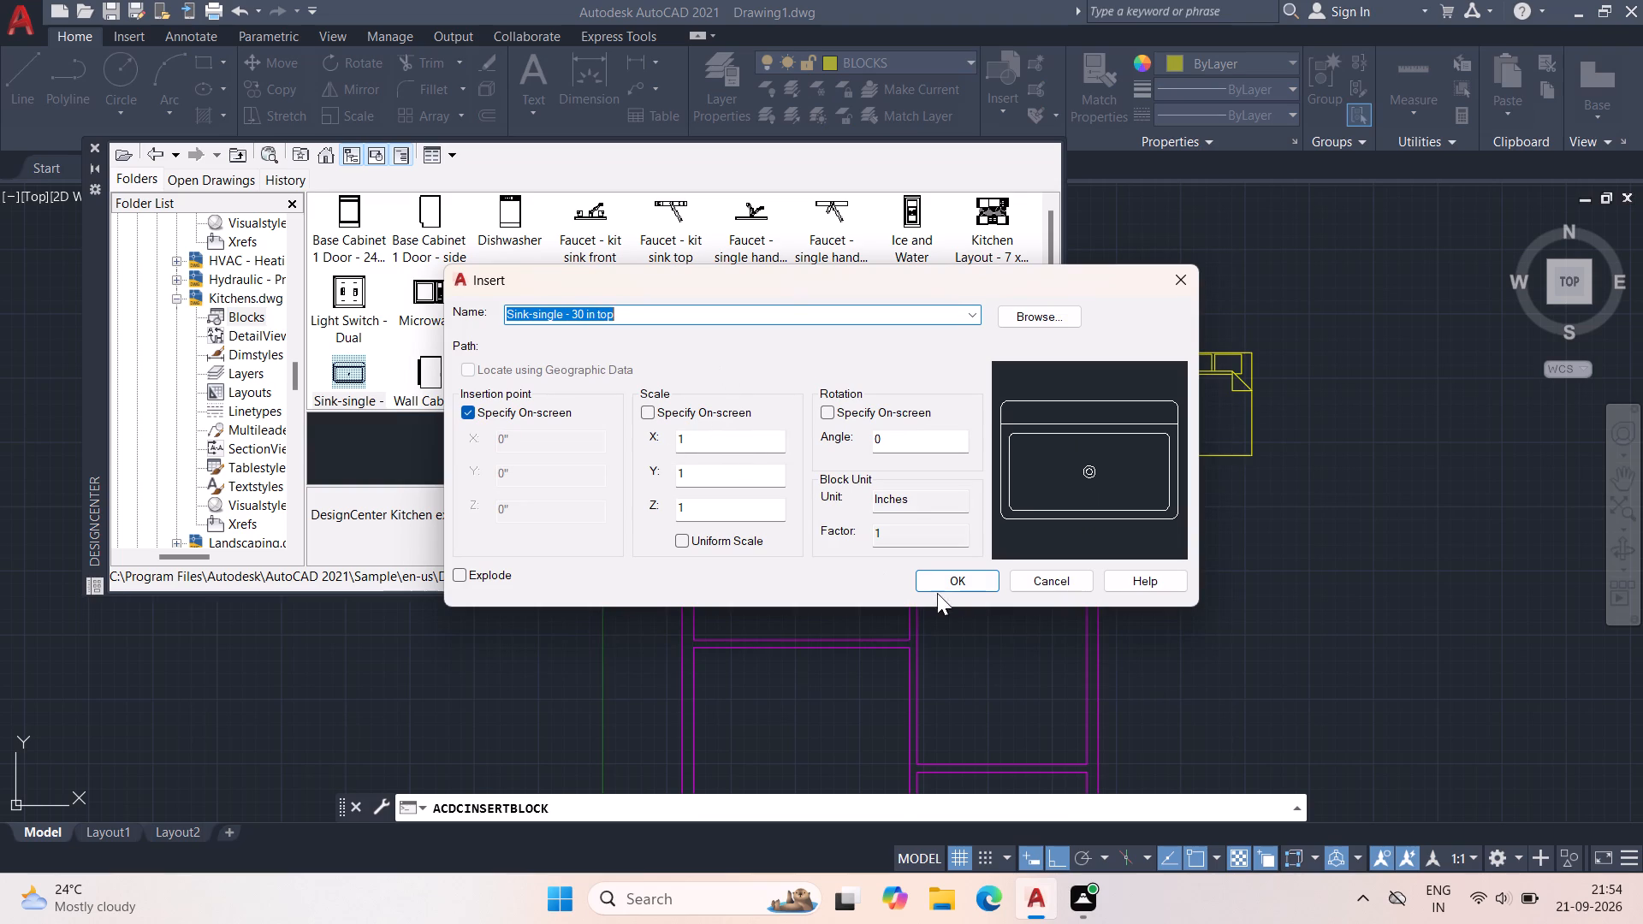
pyautogui.click(974, 576)
pyautogui.click(1240, 479)
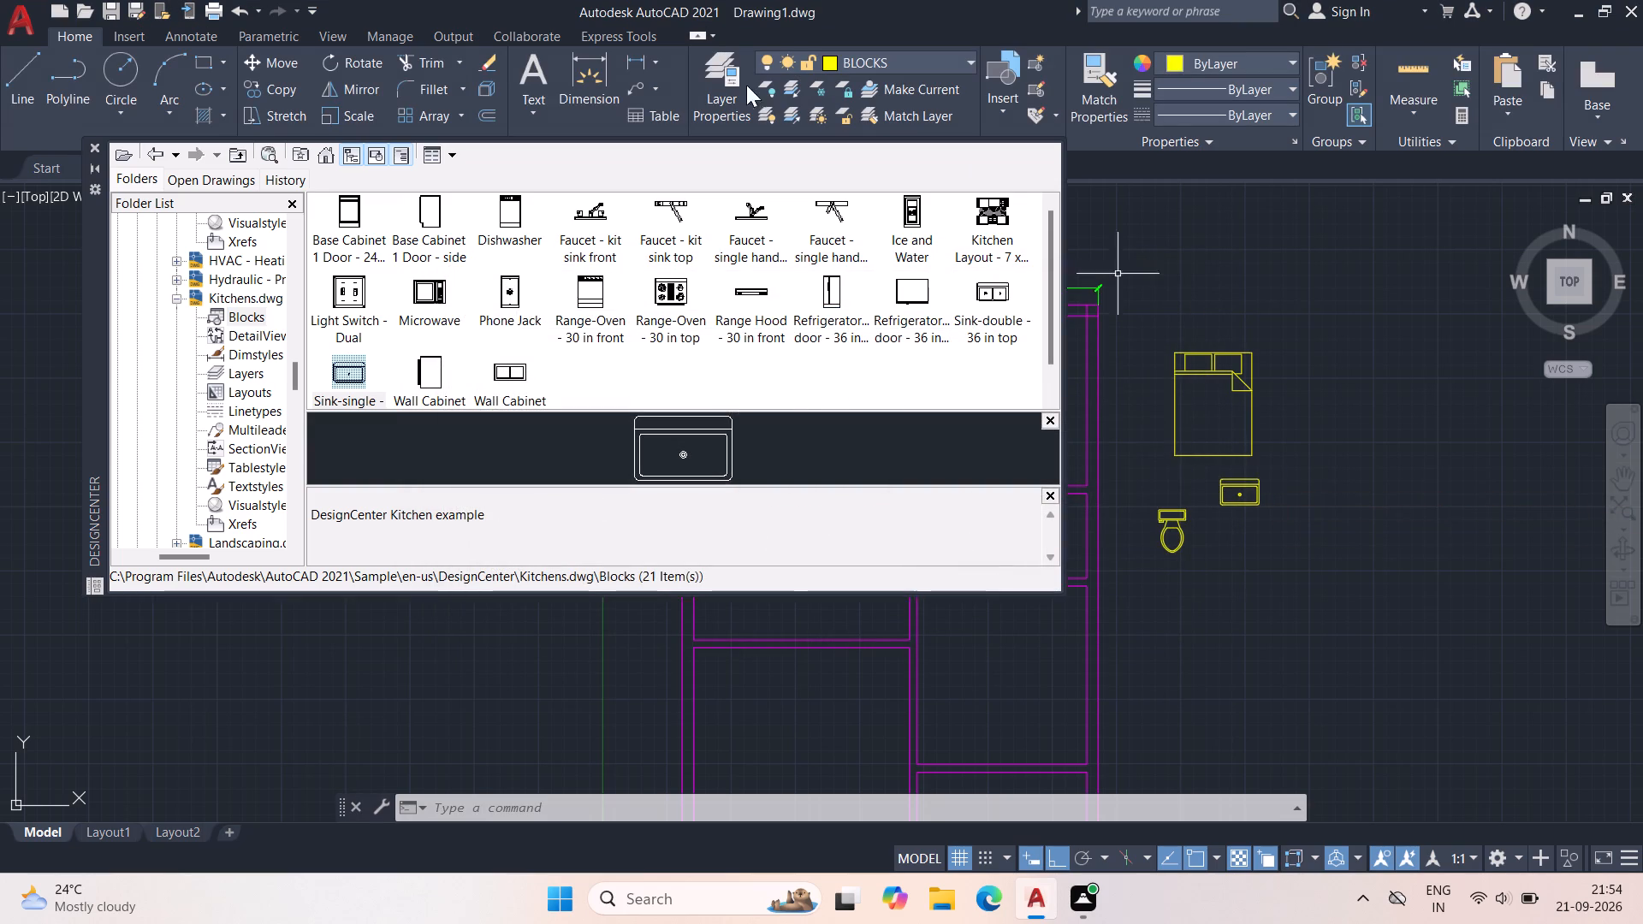
# Insert the Range-Oven - 30 in top block at scale 1 below the sink outside the plan, and close DesignCenter.
pyautogui.doubleClick(672, 290)
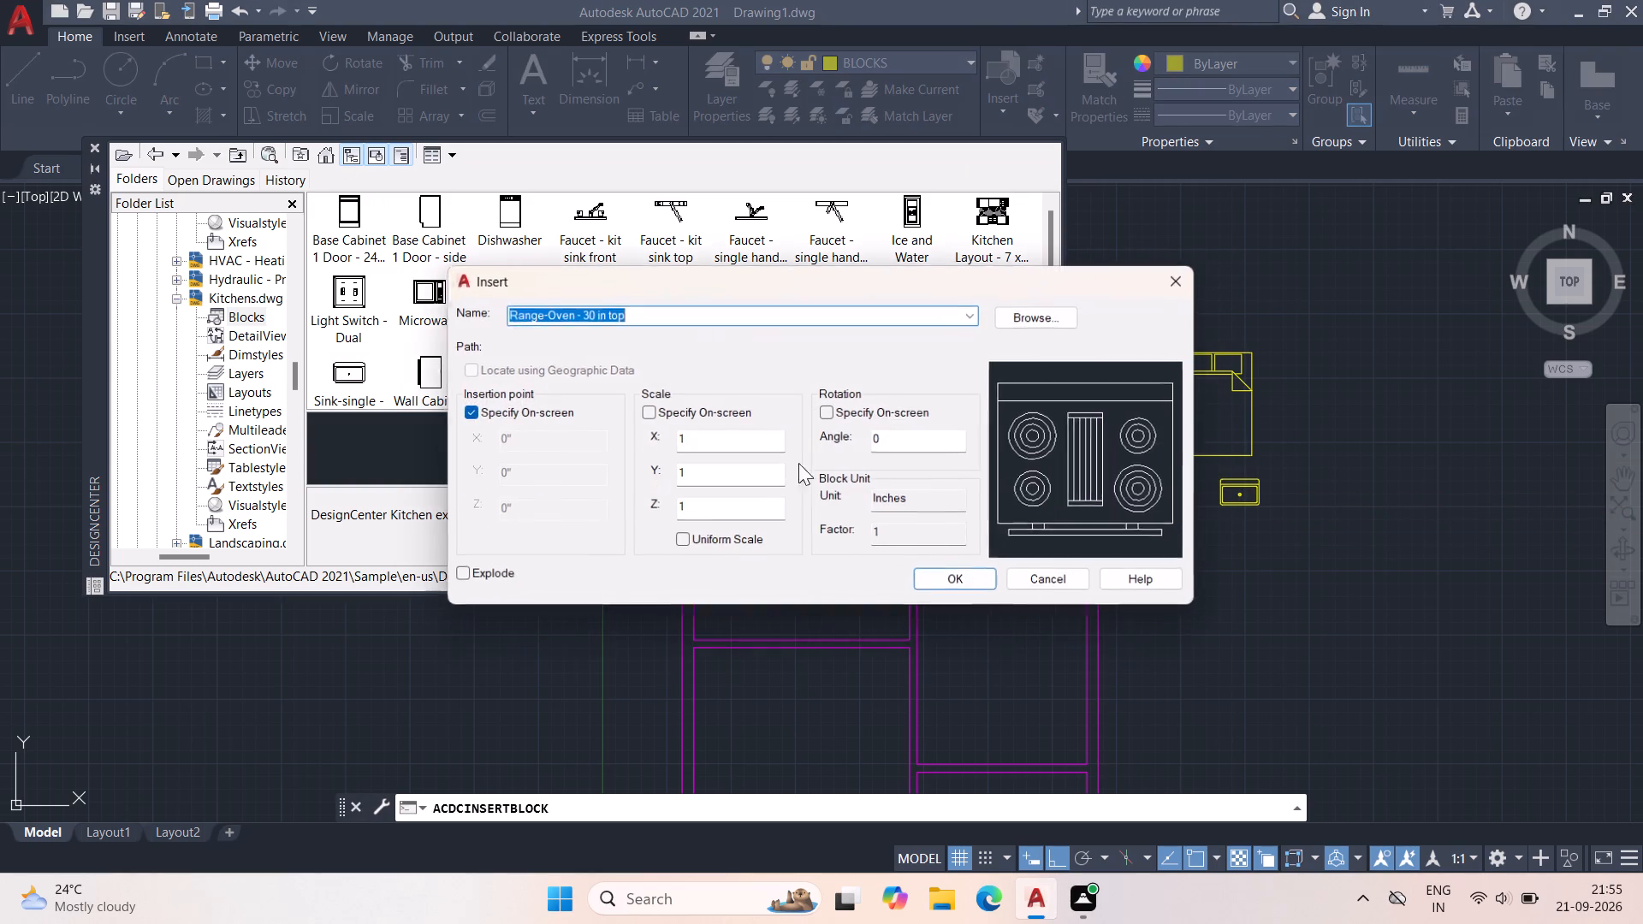
pyautogui.click(931, 583)
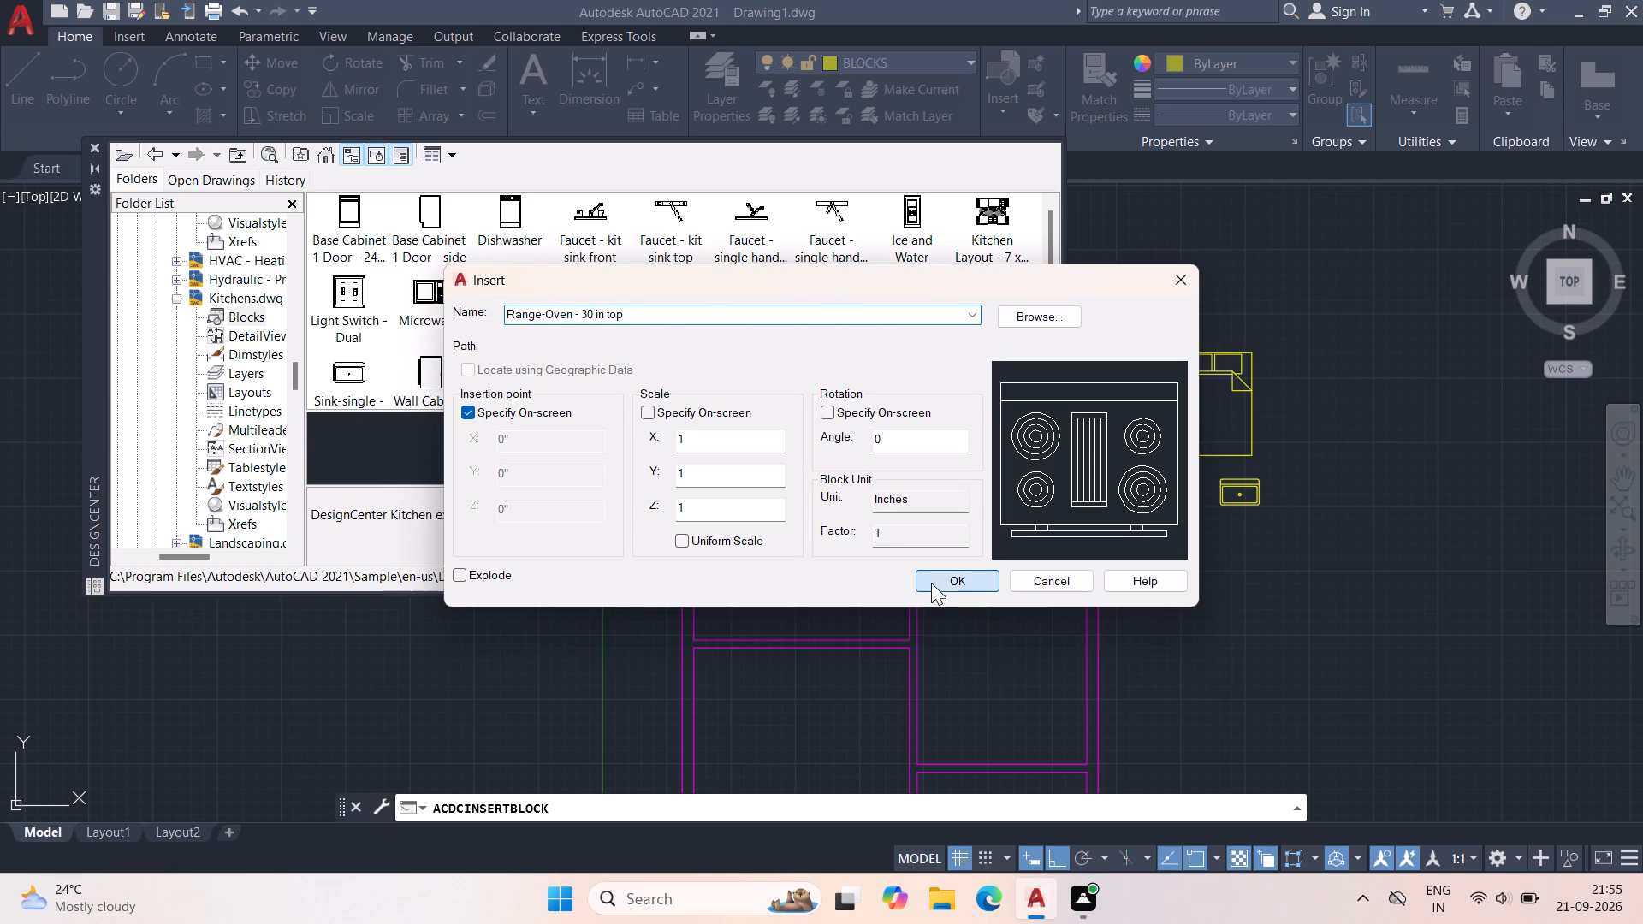
pyautogui.click(1230, 555)
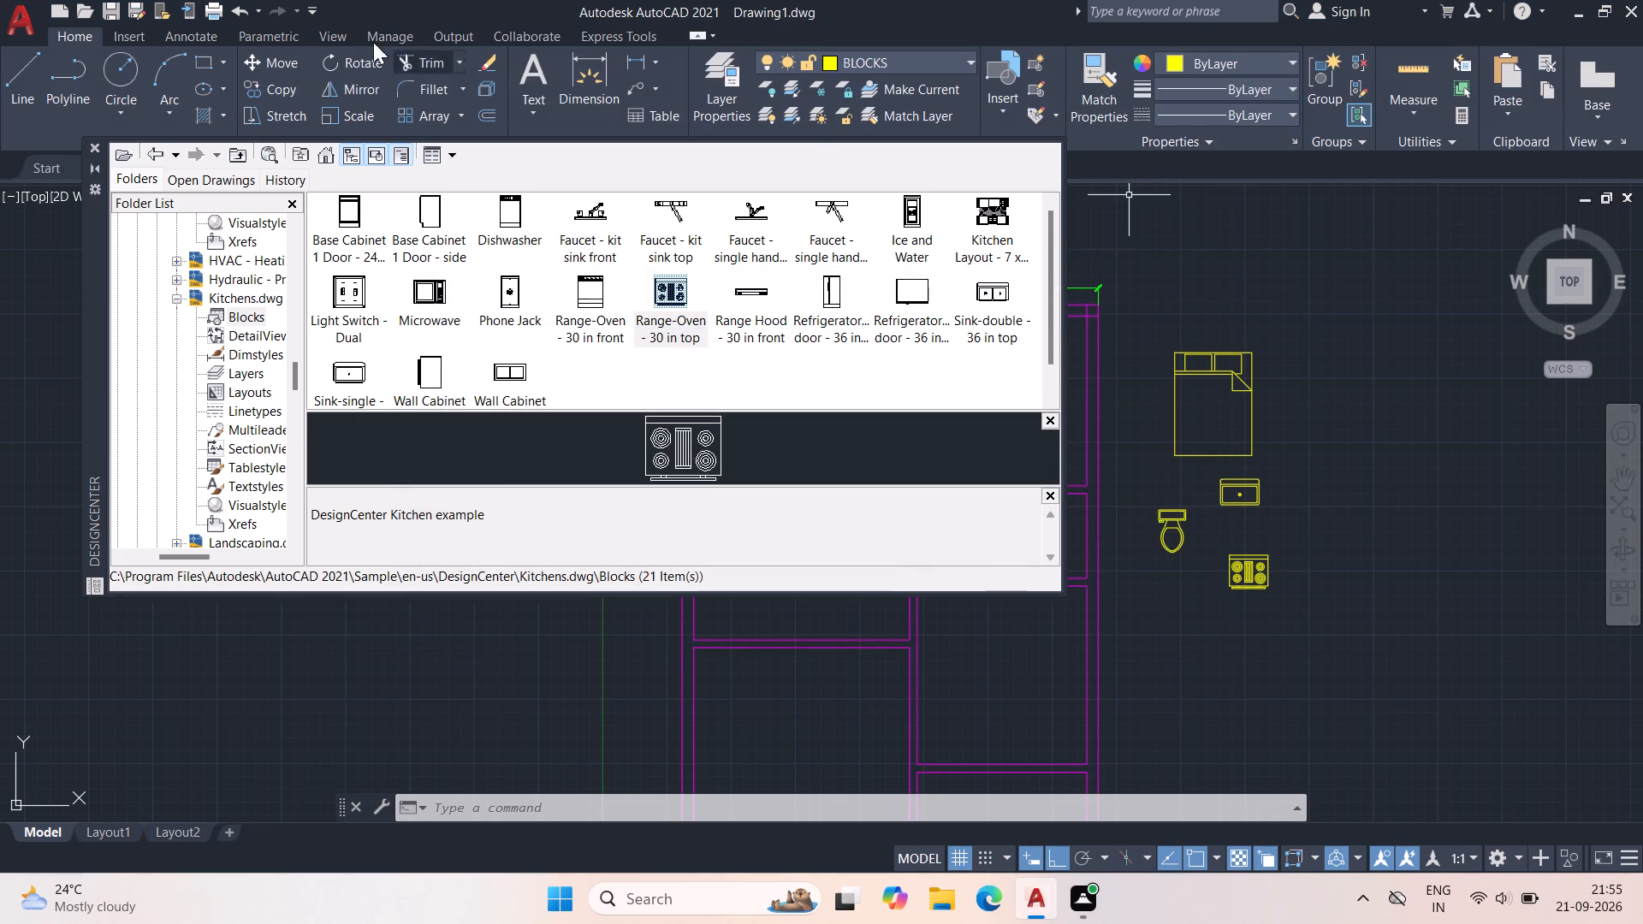
pyautogui.click(90, 141)
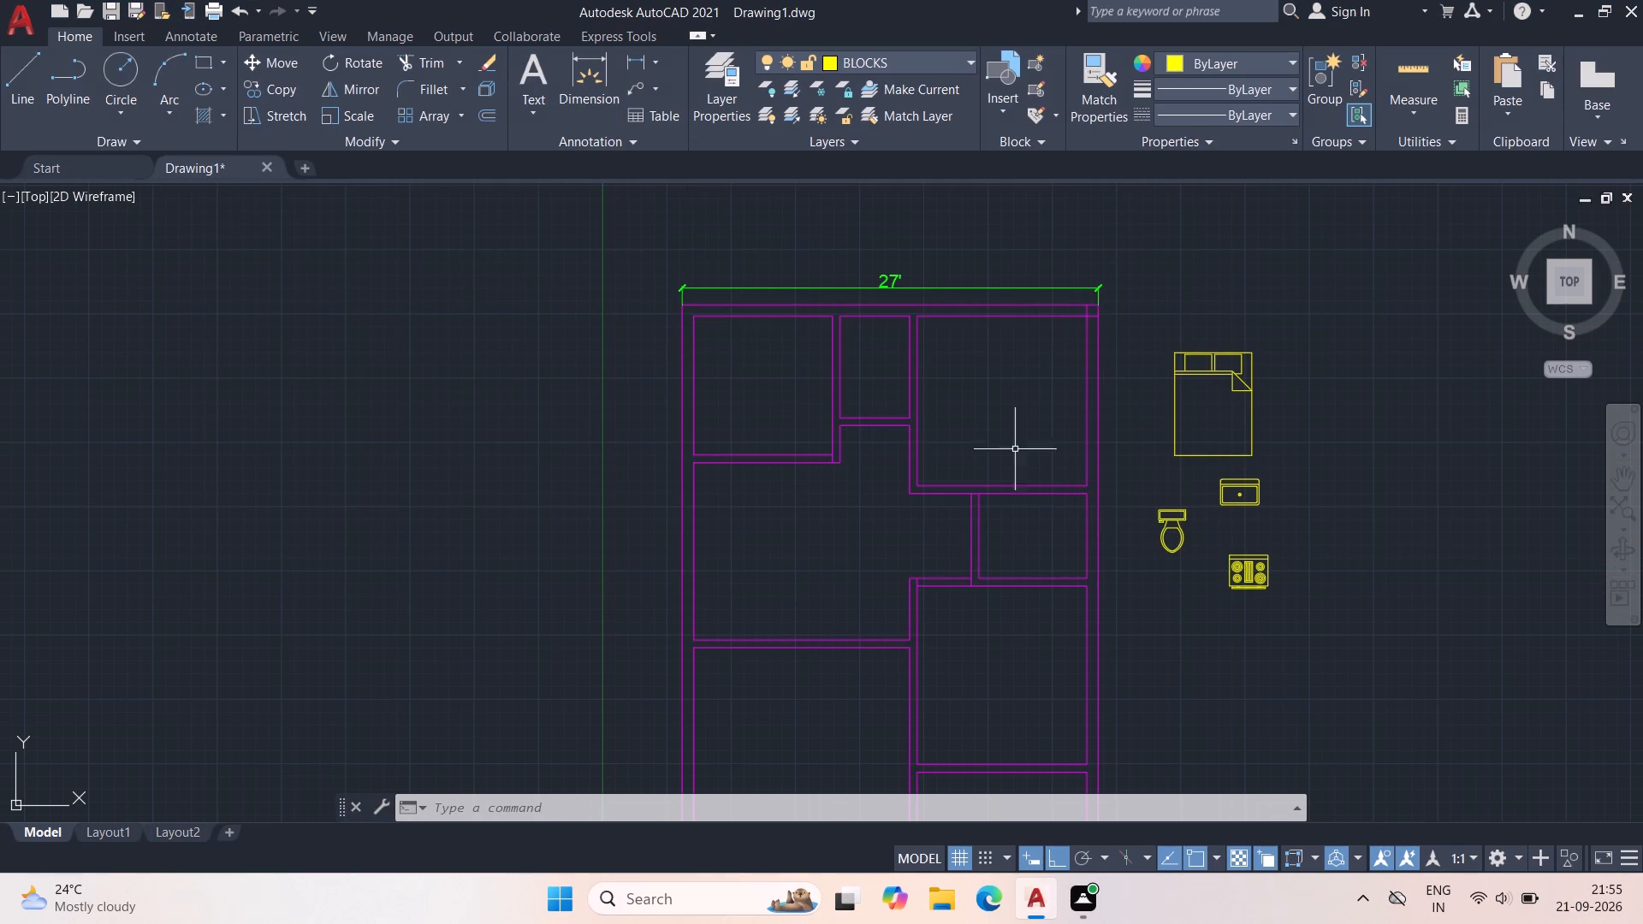
# With Ortho off, move the queen bed into the upper-right room against its upper wall, about 3'-1 1/2" from the room's upper-left inner corner.
pyautogui.click(1254, 377)
pyautogui.press('m')
pyautogui.press('space')
pyautogui.scroll(2, 1158, 356)
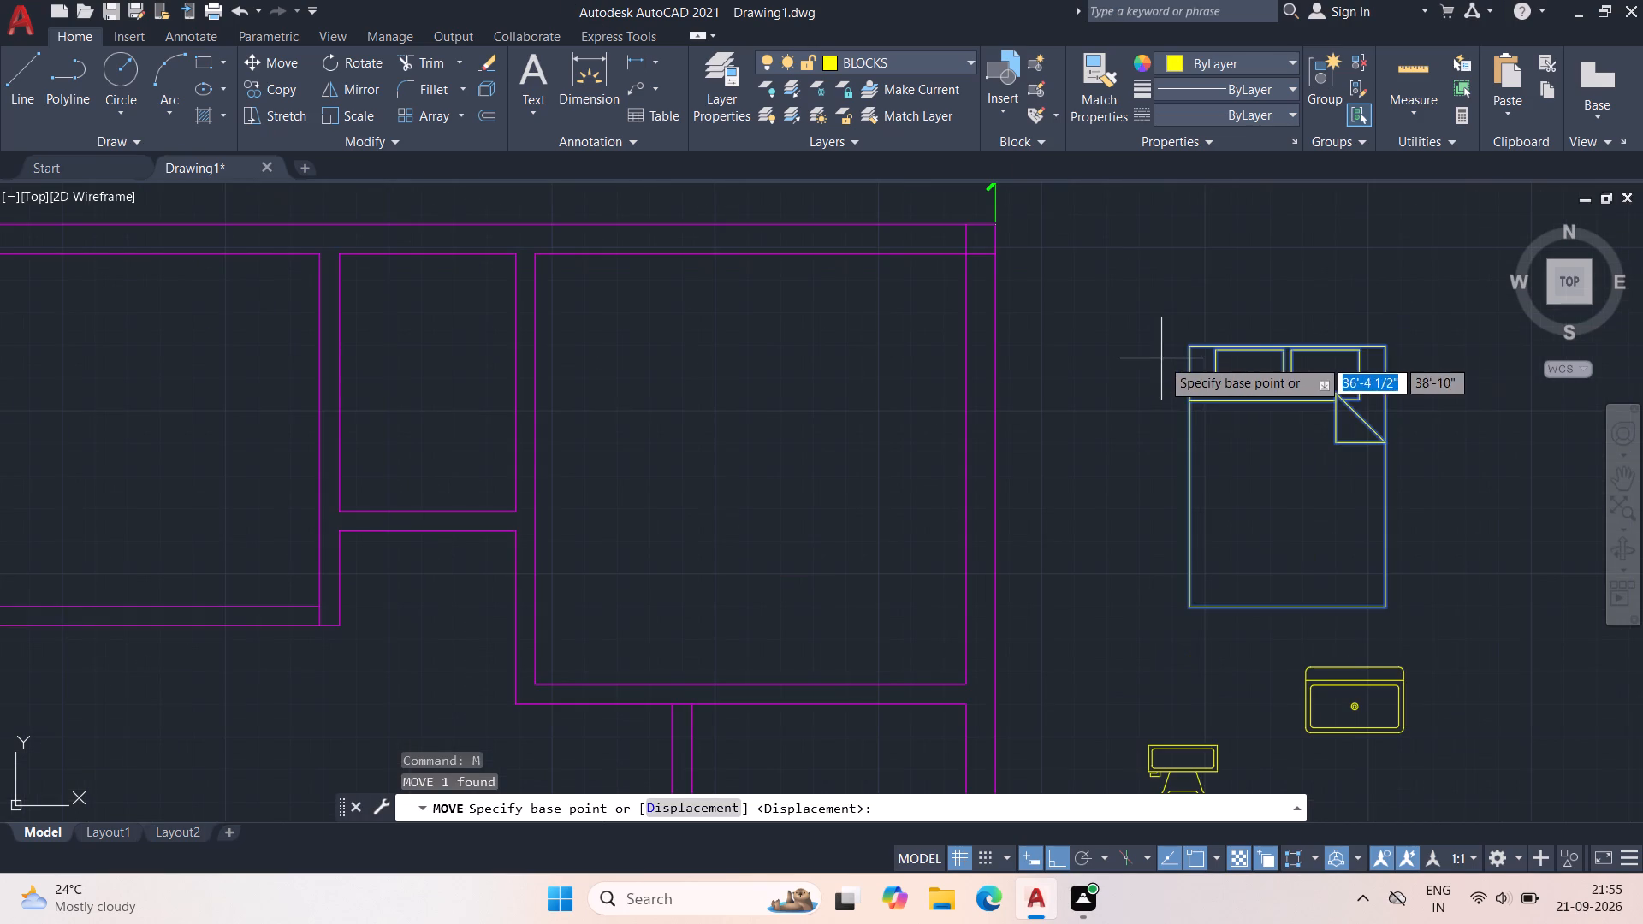
pyautogui.click(1189, 349)
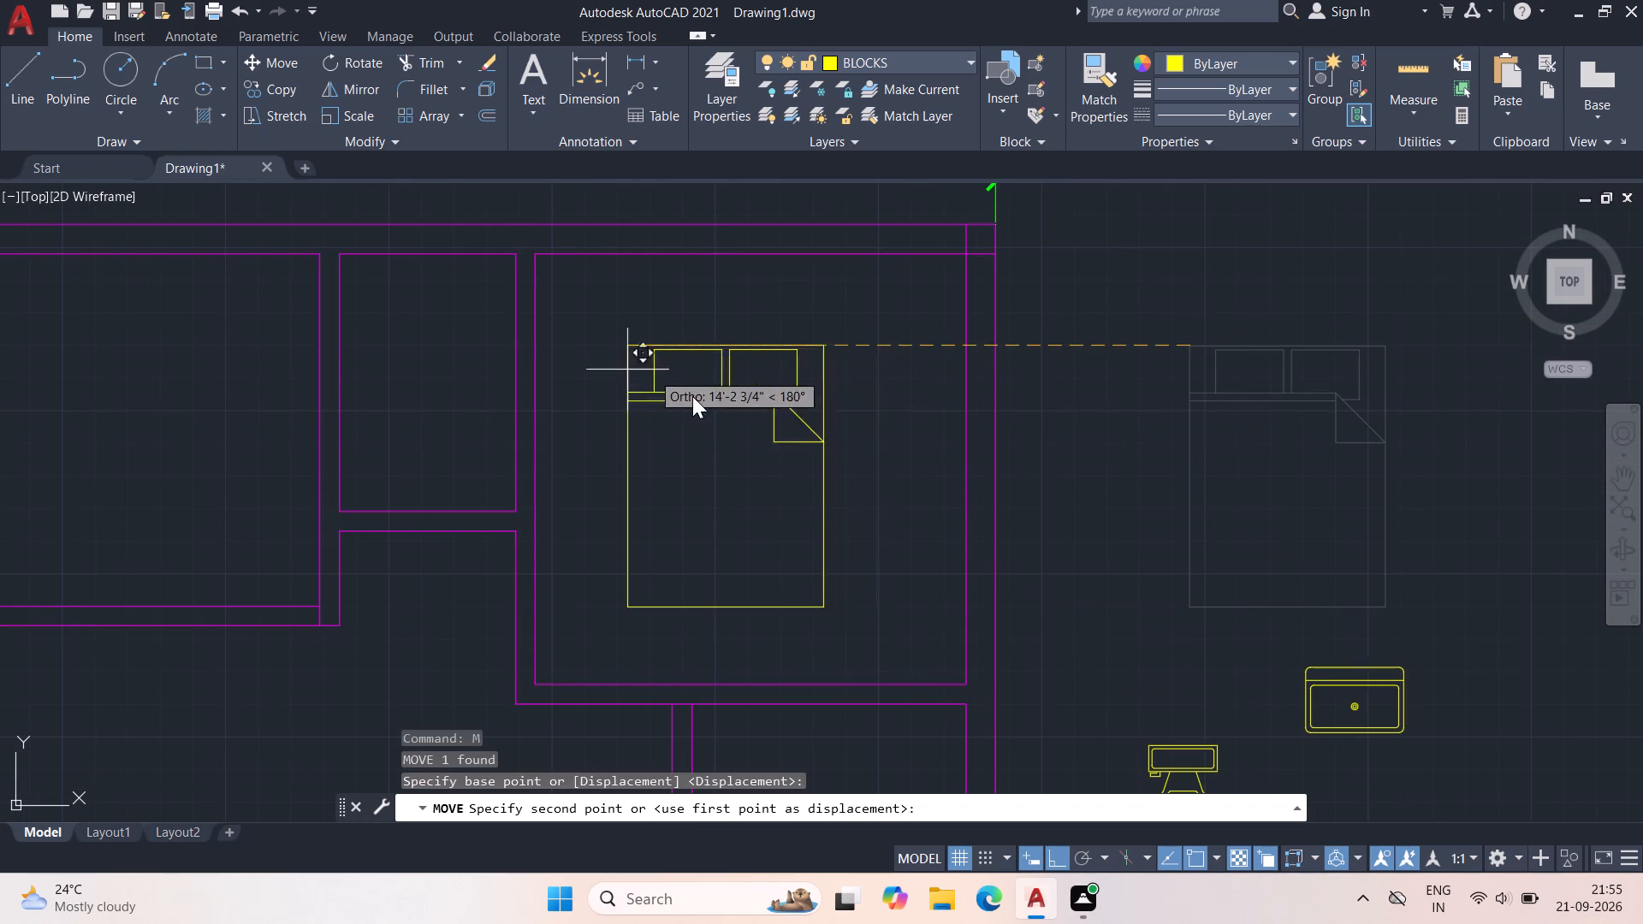
pyautogui.click(1057, 852)
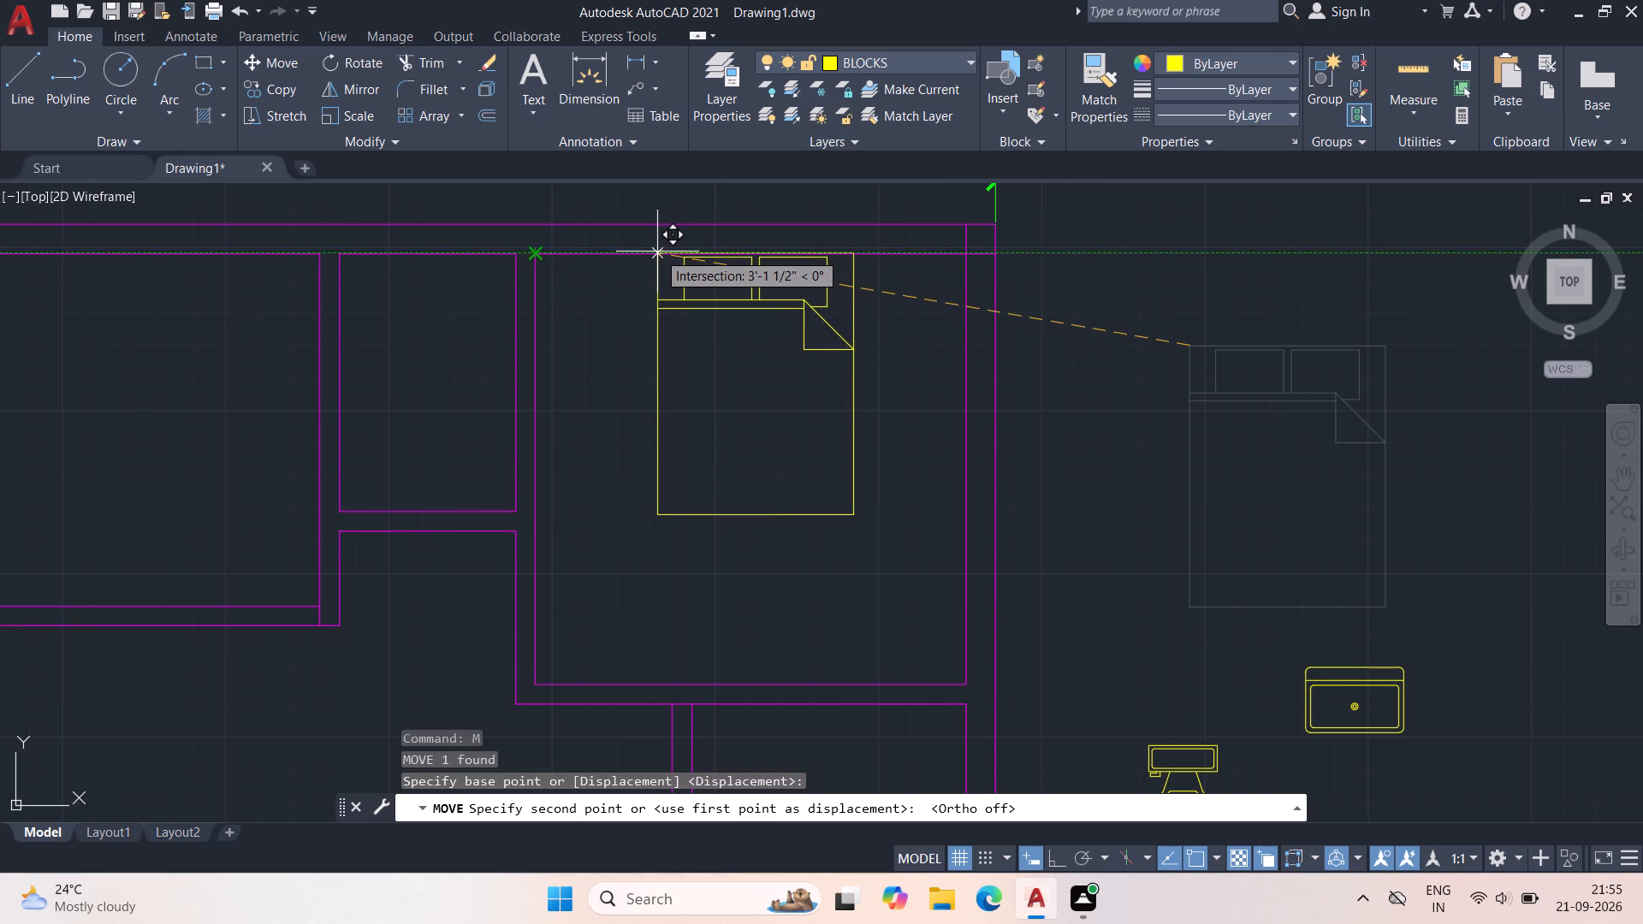
pyautogui.click(657, 252)
# Mirror the queen bed across the lower face of the upper-right bedroom's bottom wall, keeping the original bed.
pyautogui.click(657, 361)
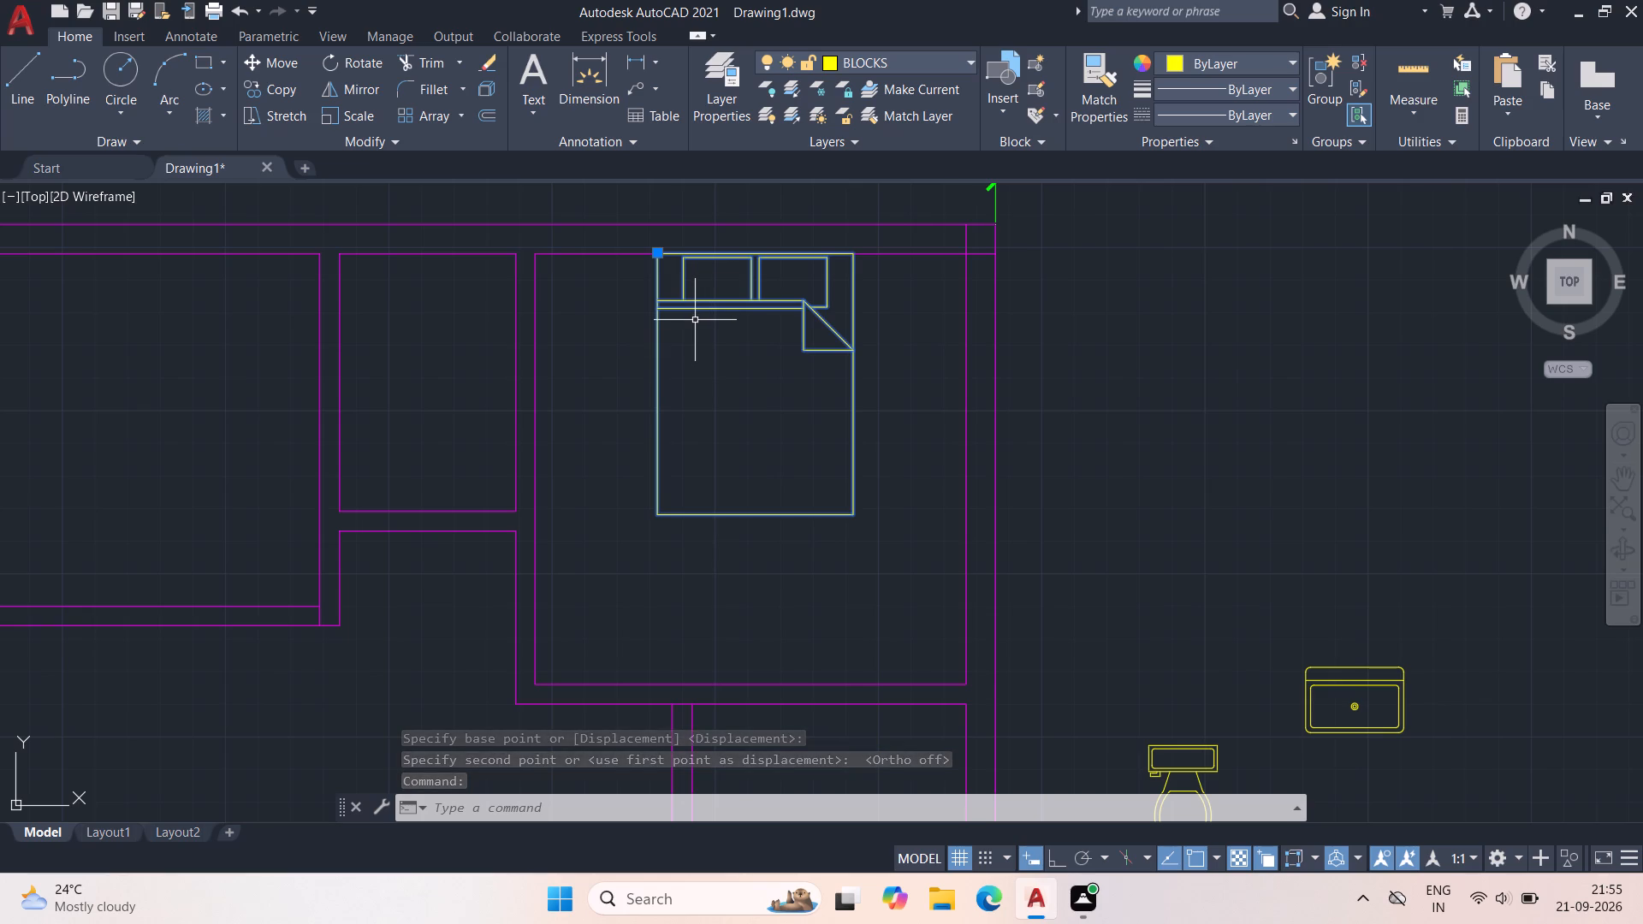
pyautogui.press('m')
pyautogui.press('i')
pyautogui.press('space')
pyautogui.scroll(-2, 701, 300)
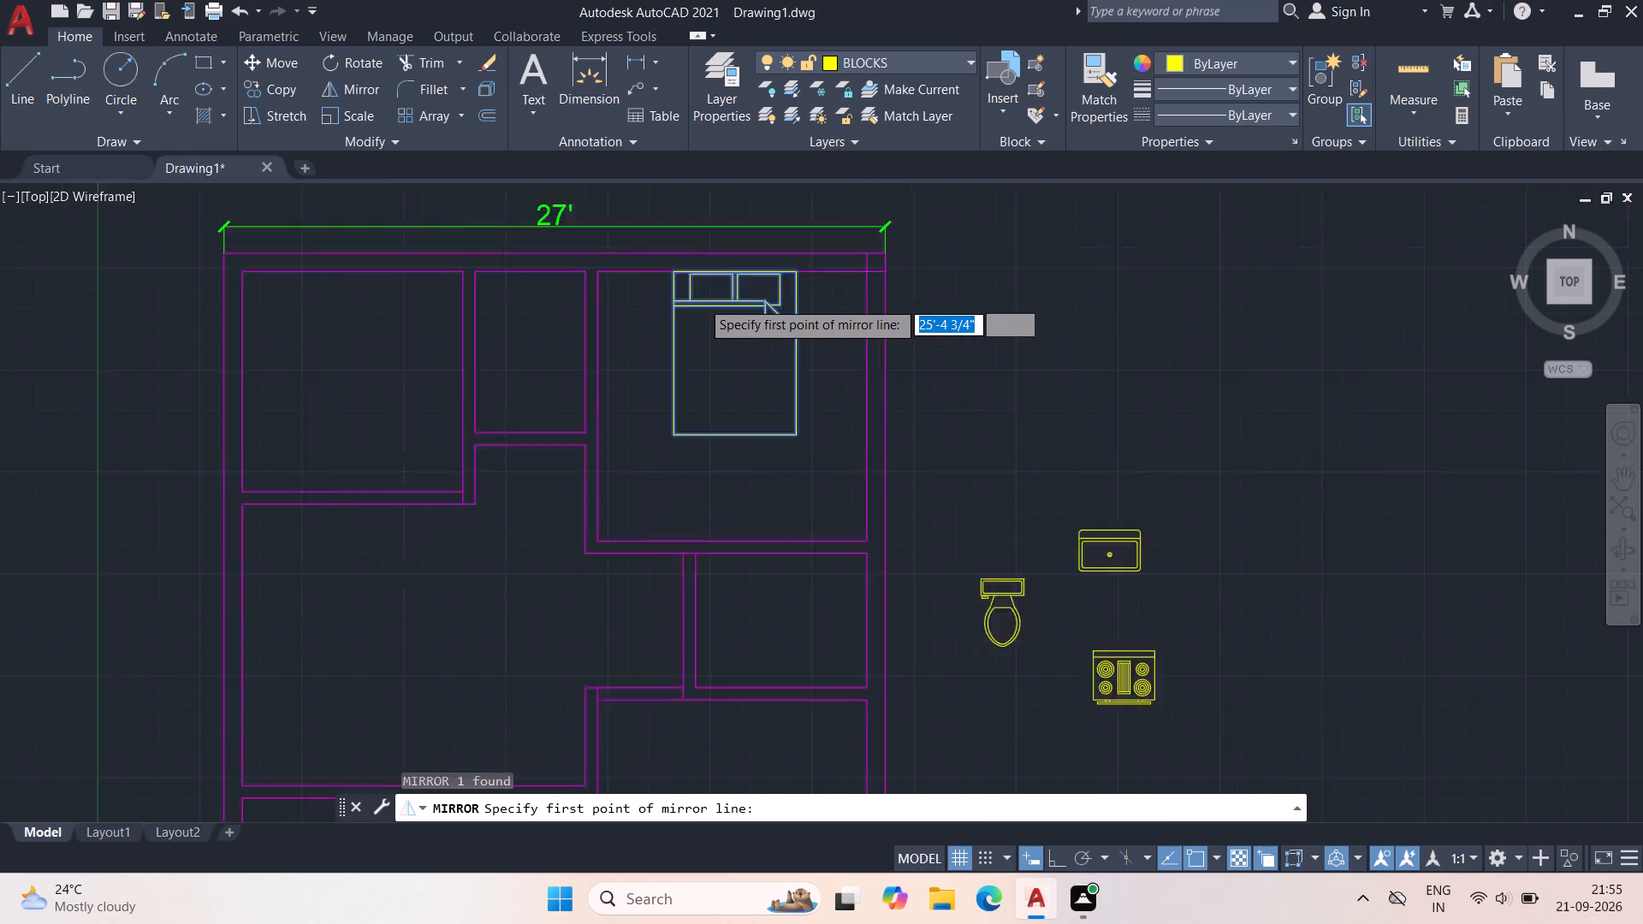
pyautogui.scroll(-1, 701, 300)
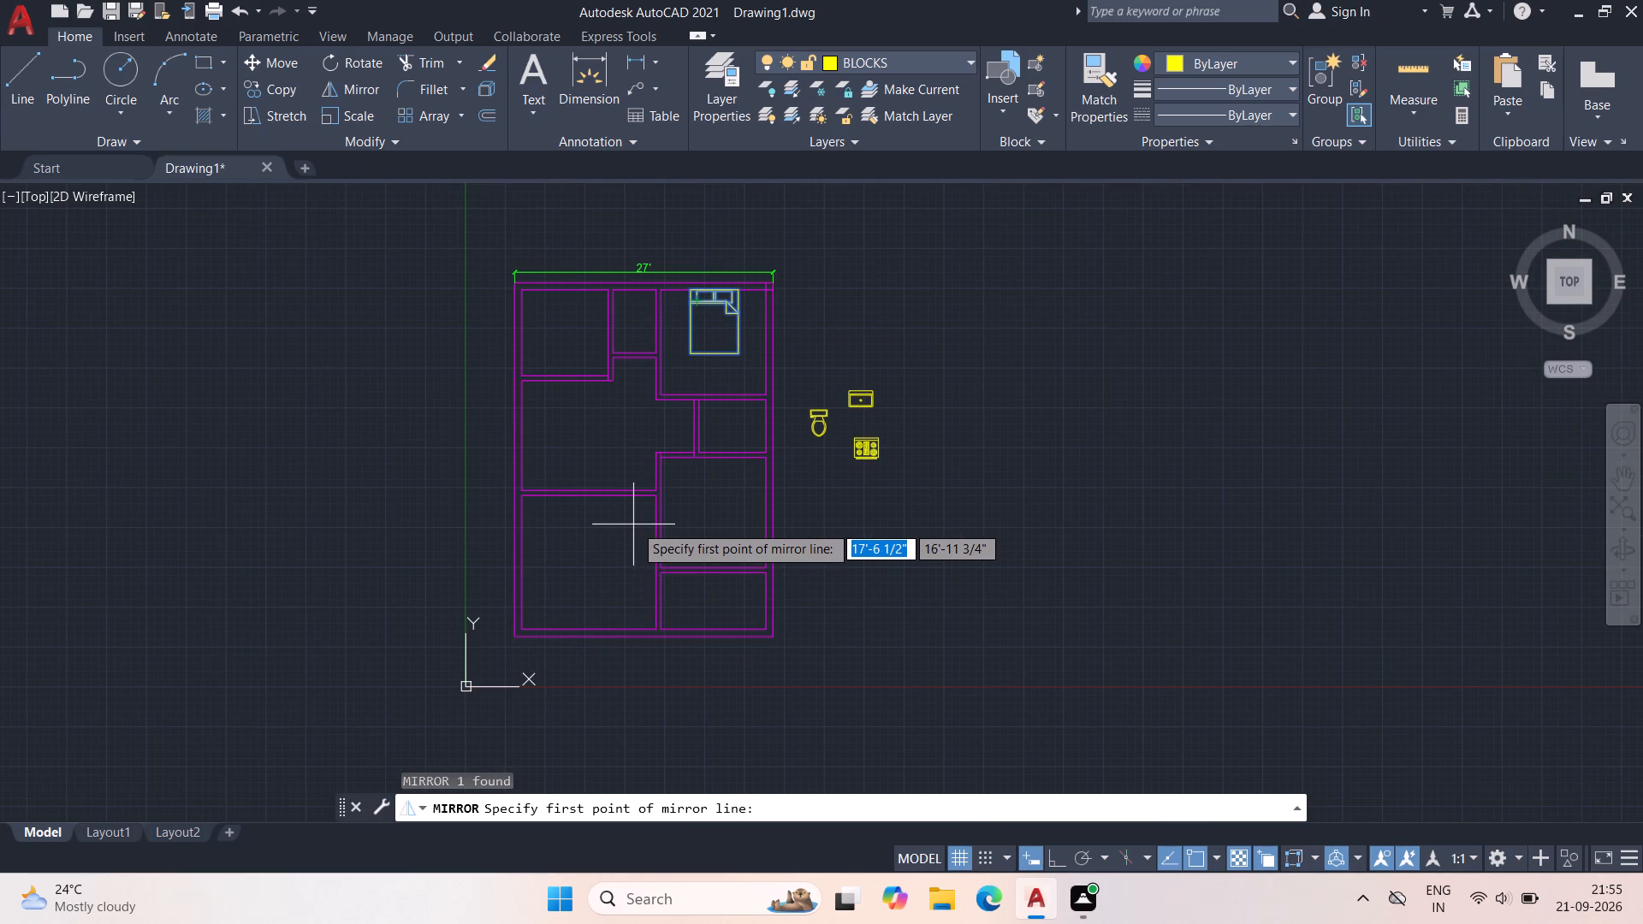
pyautogui.scroll(2, 640, 527)
pyautogui.scroll(1, 677, 374)
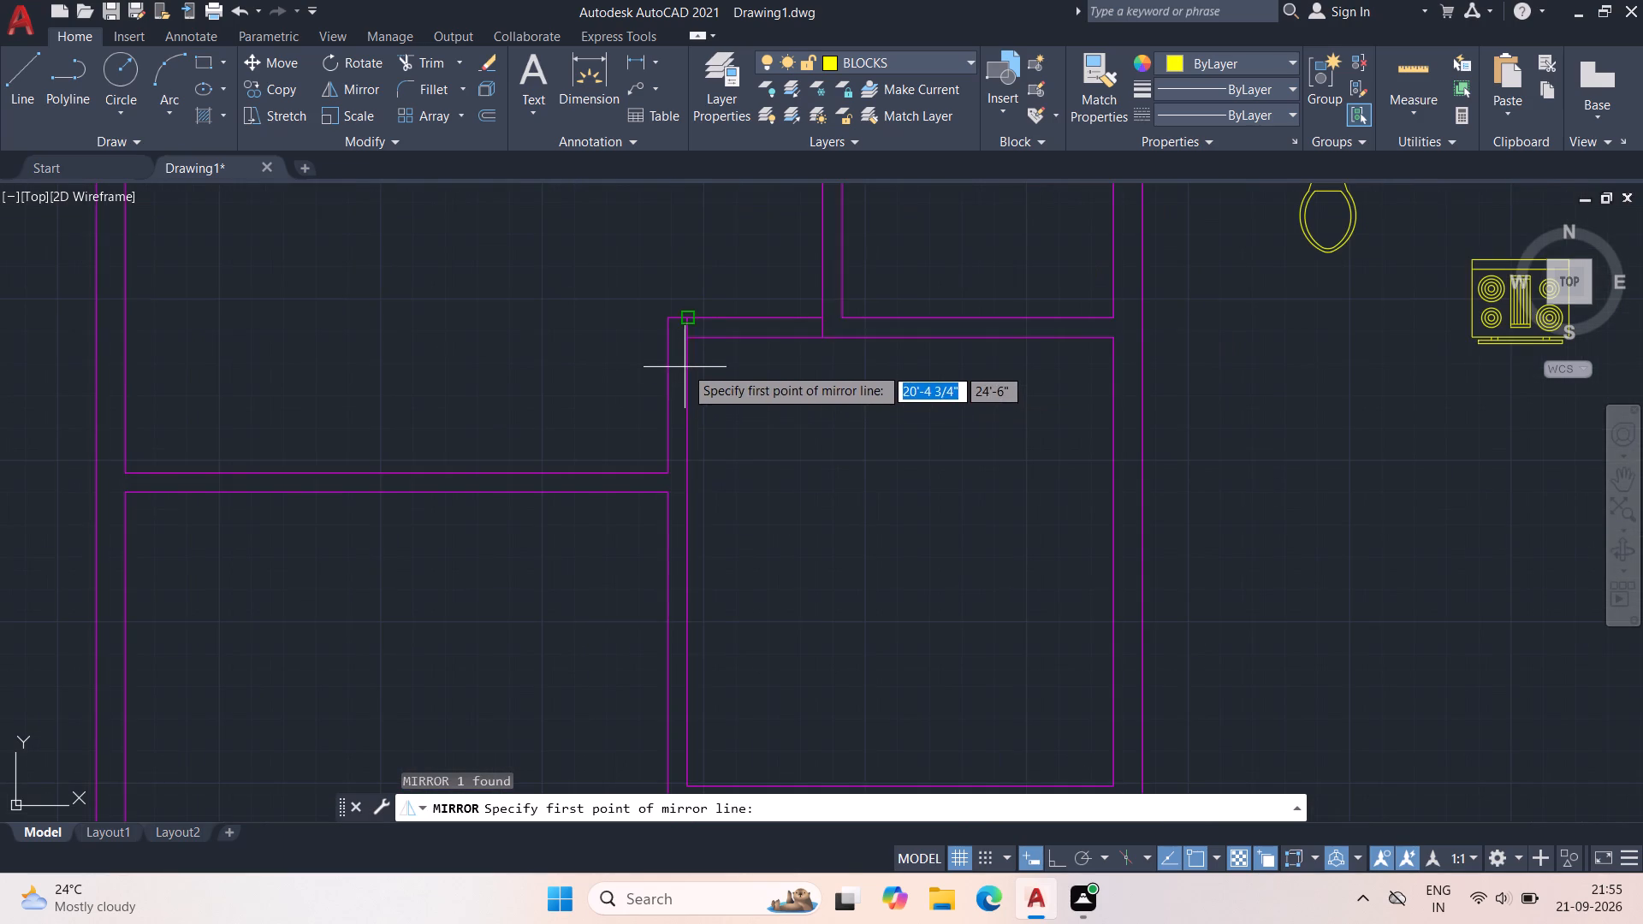
pyautogui.moveTo(778, 259); pyautogui.dragTo(640, 524, button='middle')
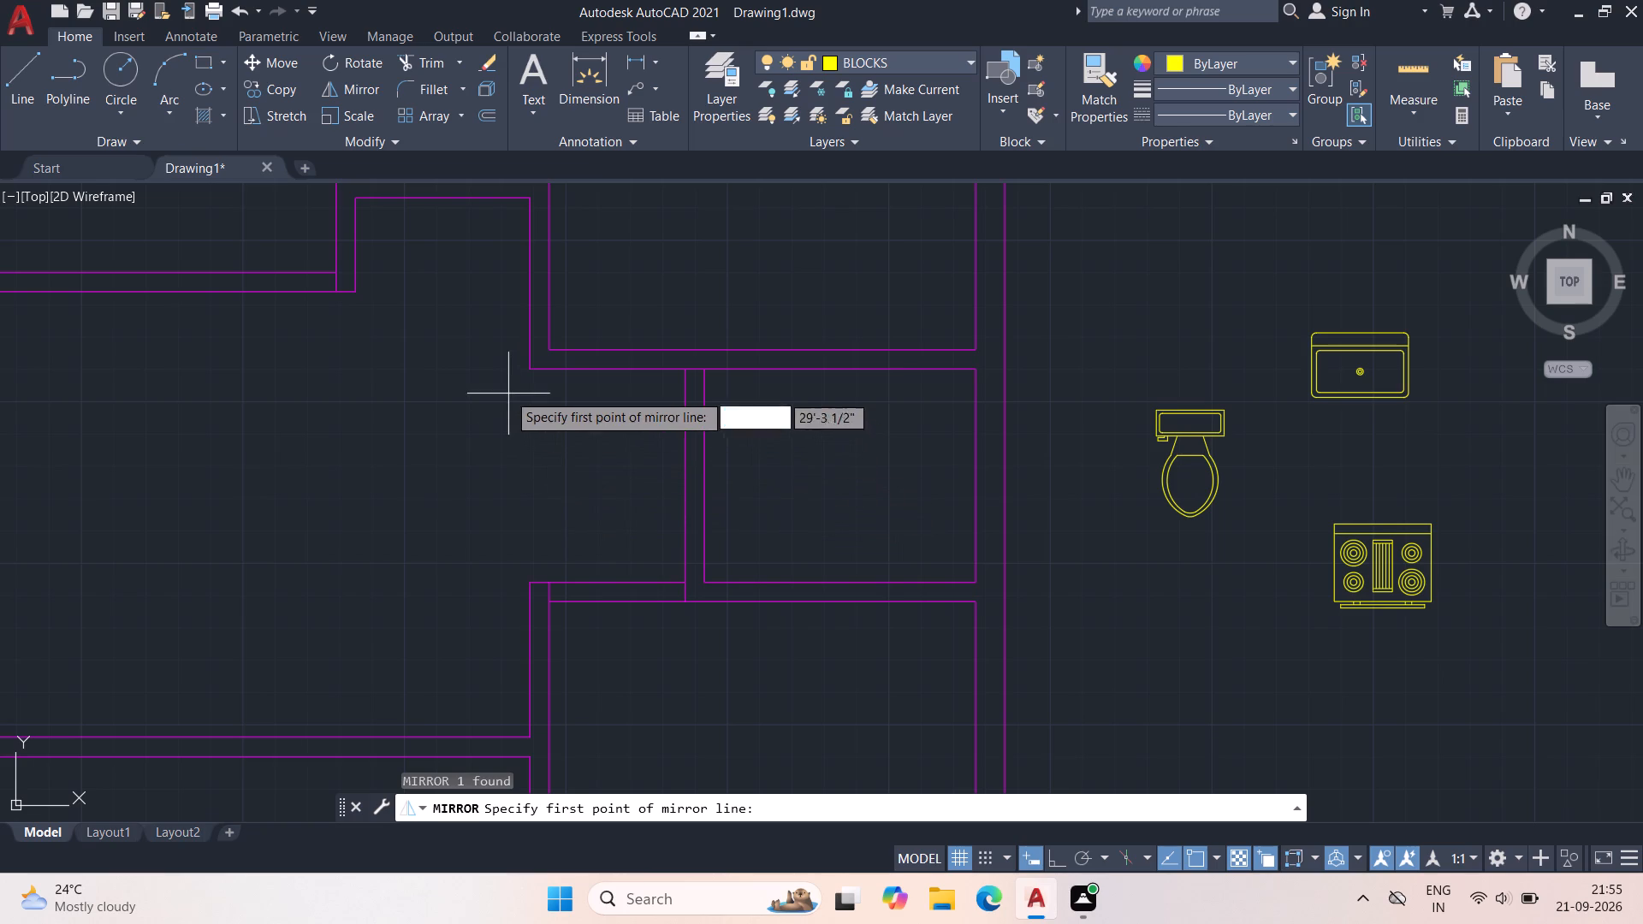
pyautogui.click(531, 364)
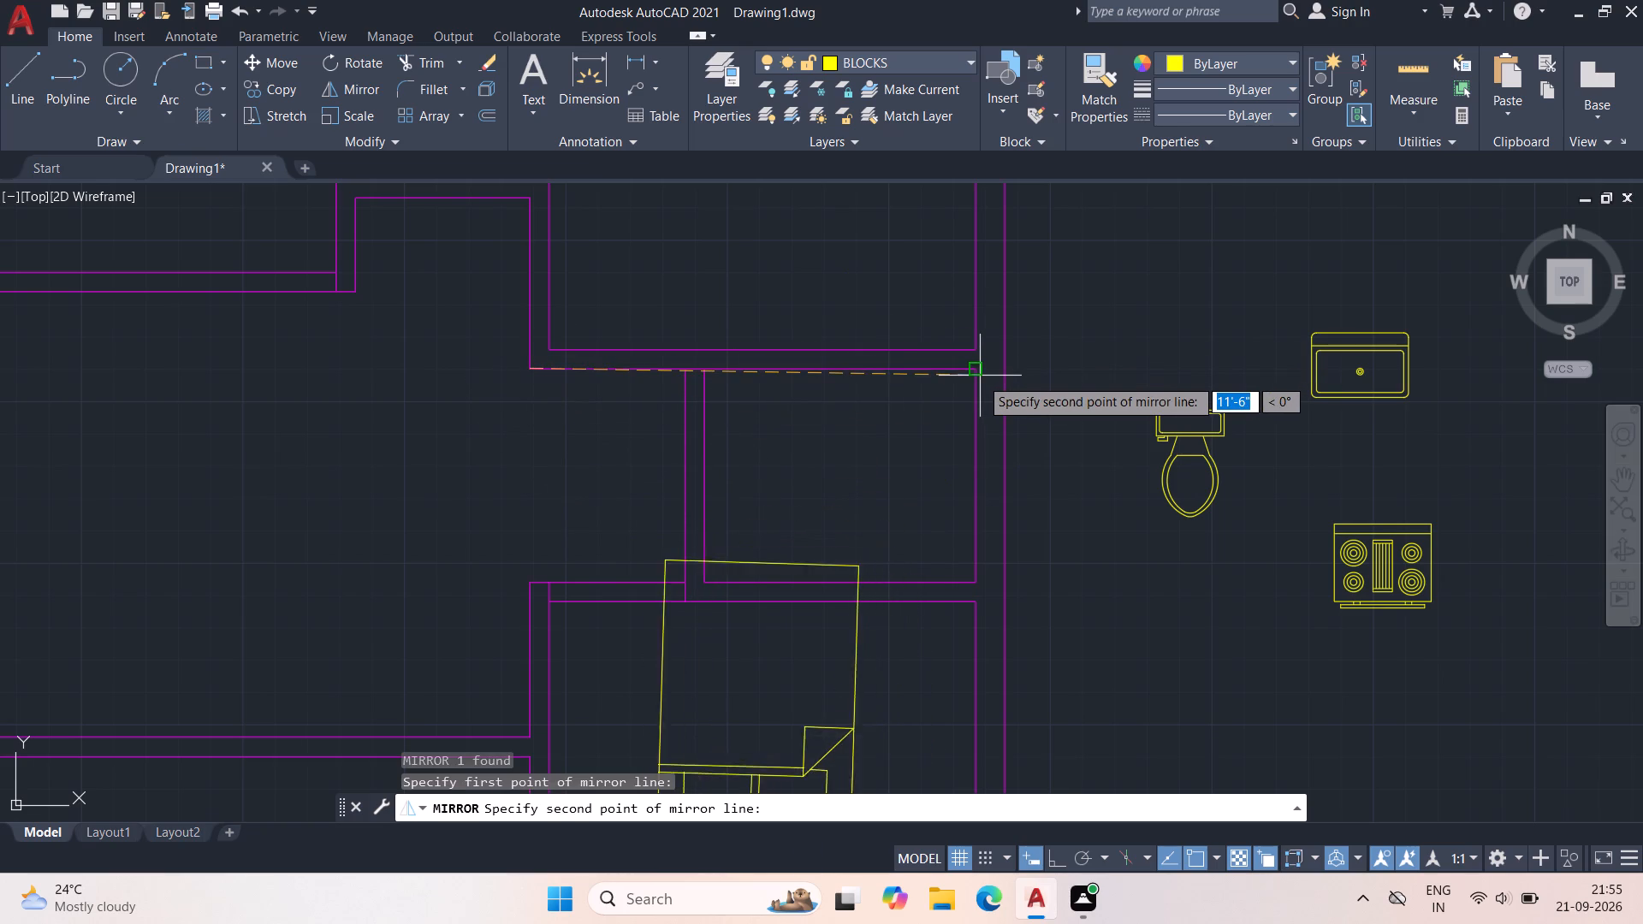
pyautogui.click(973, 372)
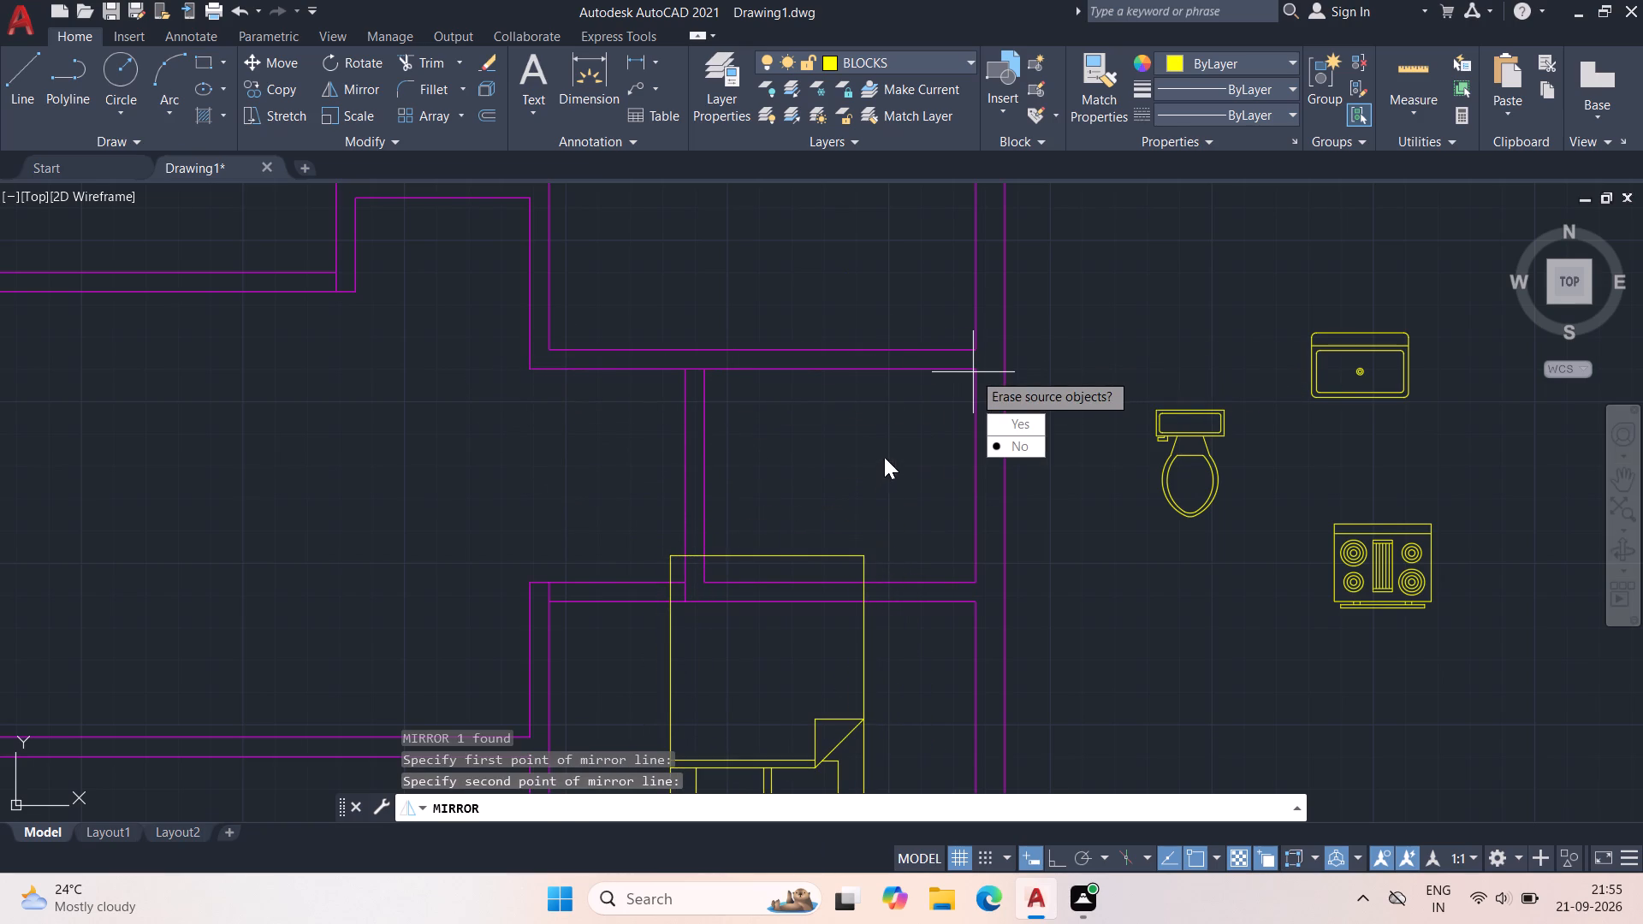
pyautogui.moveTo(1000, 439); pyautogui.dragTo(973, 372)
# Move the mirrored bed straight down until its headboard sits on the bottom wall of the bedroom below the small bathroom.
pyautogui.moveTo(881, 391); pyautogui.dragTo(934, 173, button='middle')
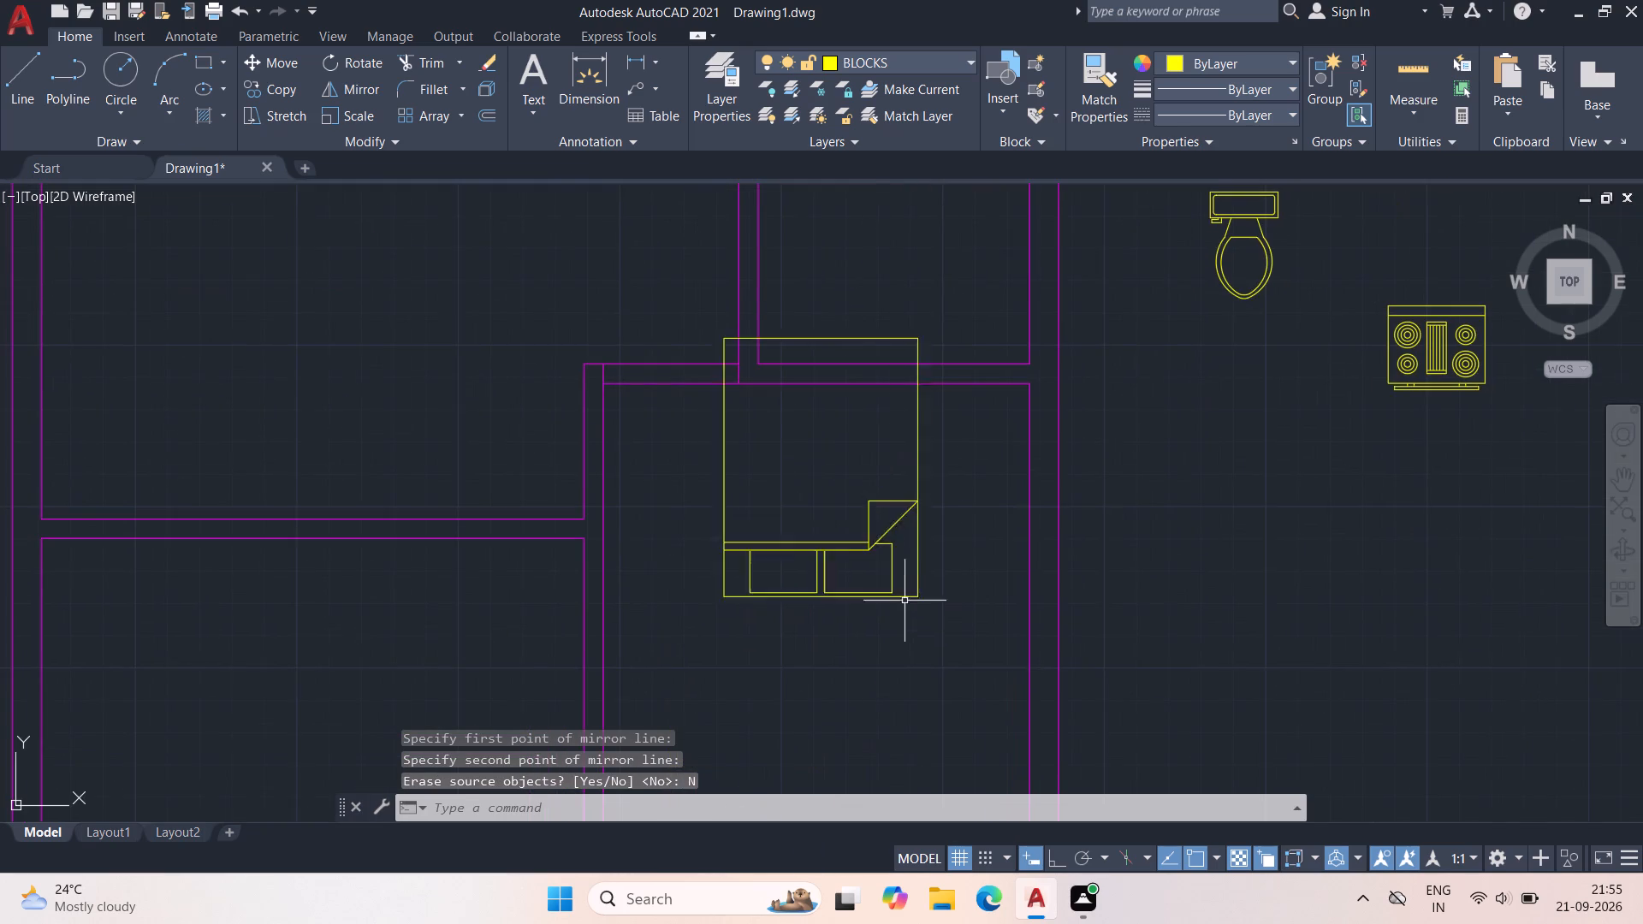
pyautogui.moveTo(915, 565); pyautogui.dragTo(904, 378, button='middle')
pyautogui.click(902, 403)
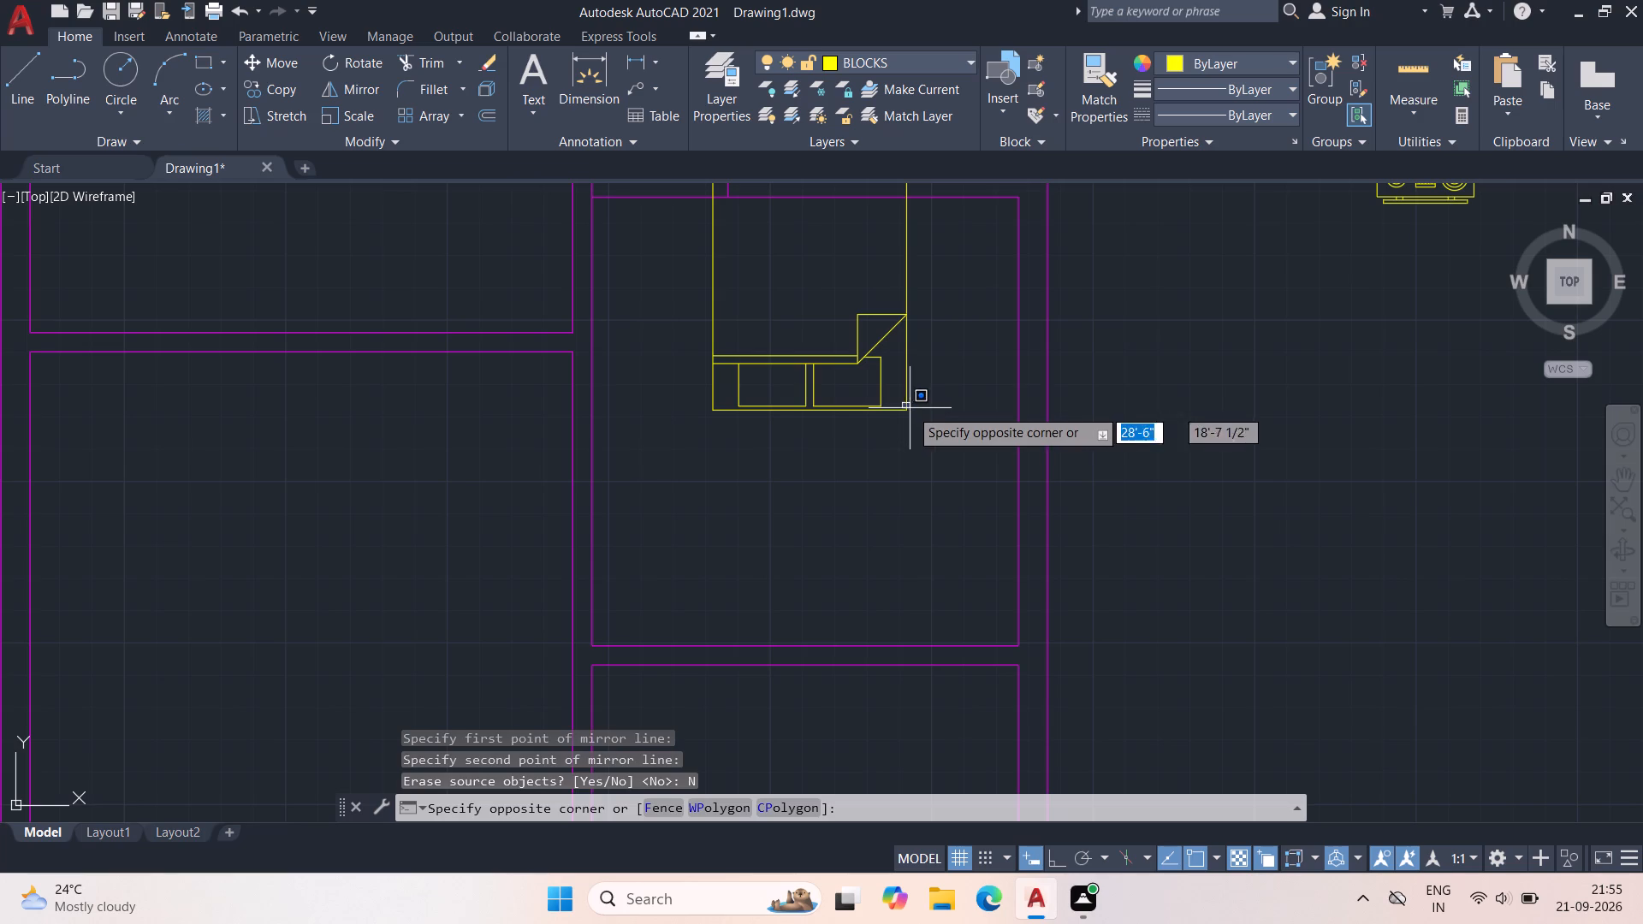
pyautogui.click(922, 407)
pyautogui.click(906, 400)
pyautogui.press('m')
pyautogui.press('space')
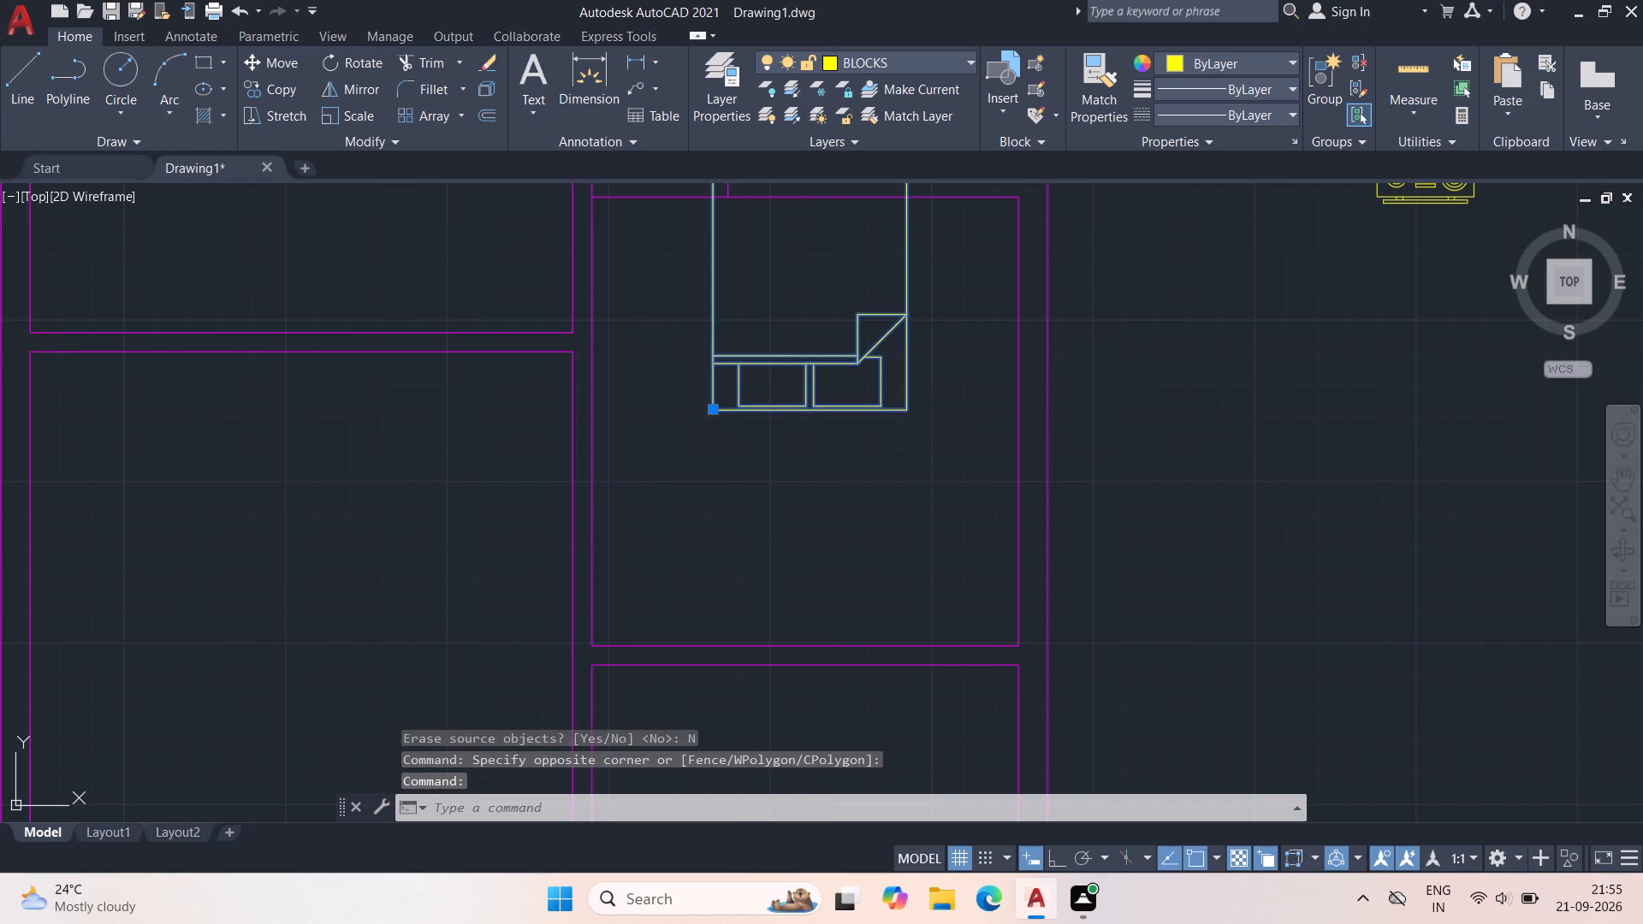
pyautogui.click(904, 417)
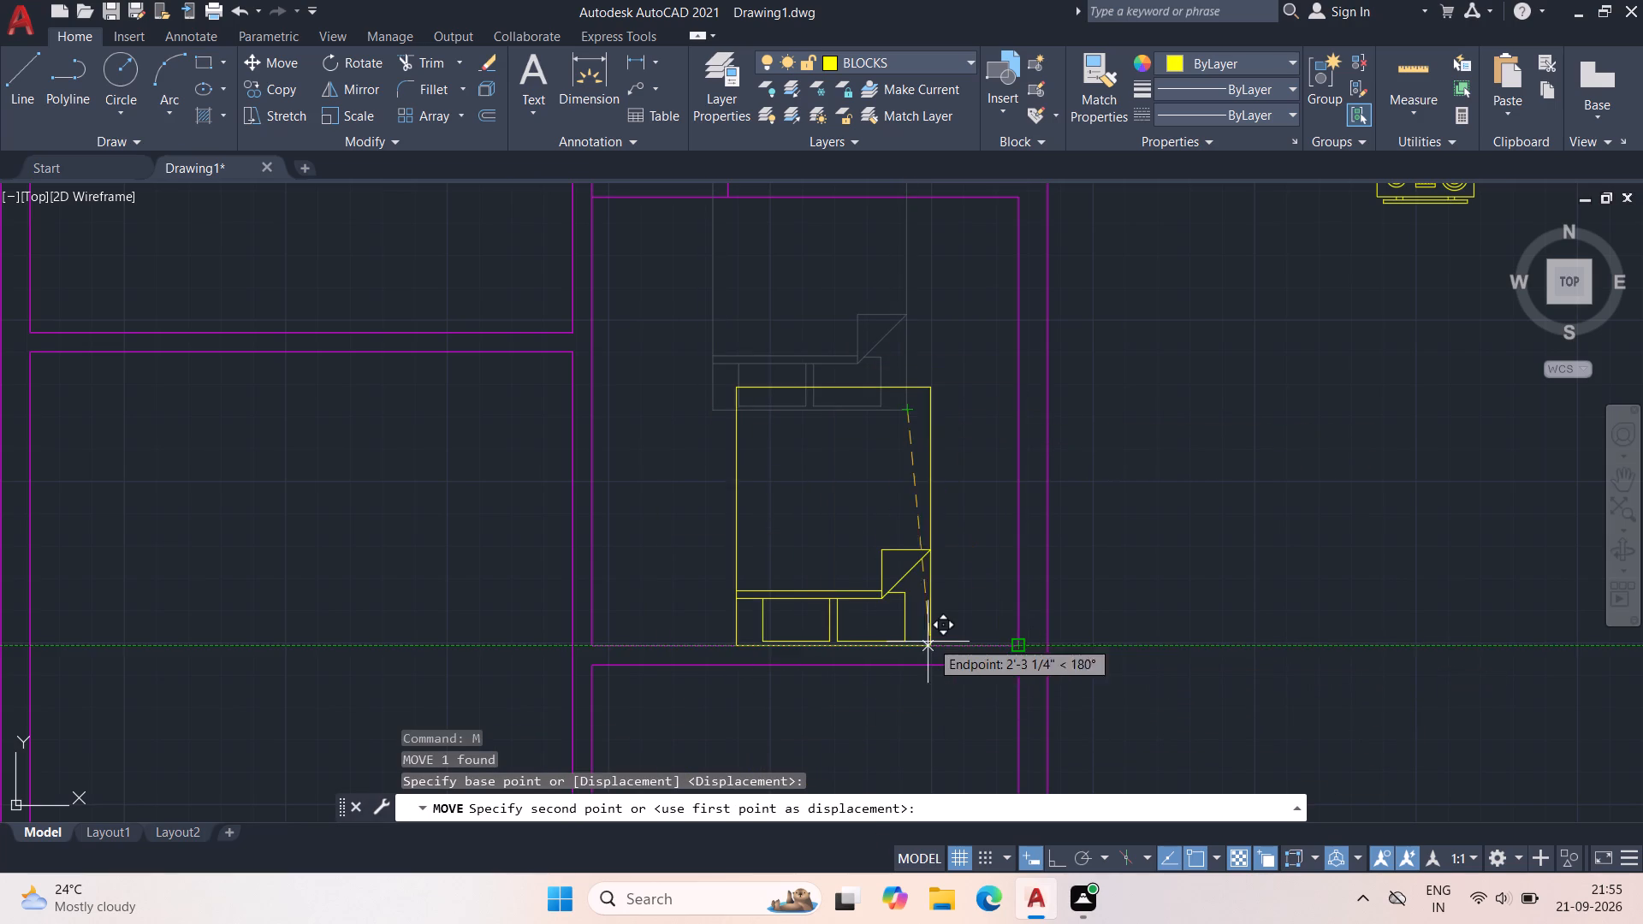
pyautogui.click(902, 644)
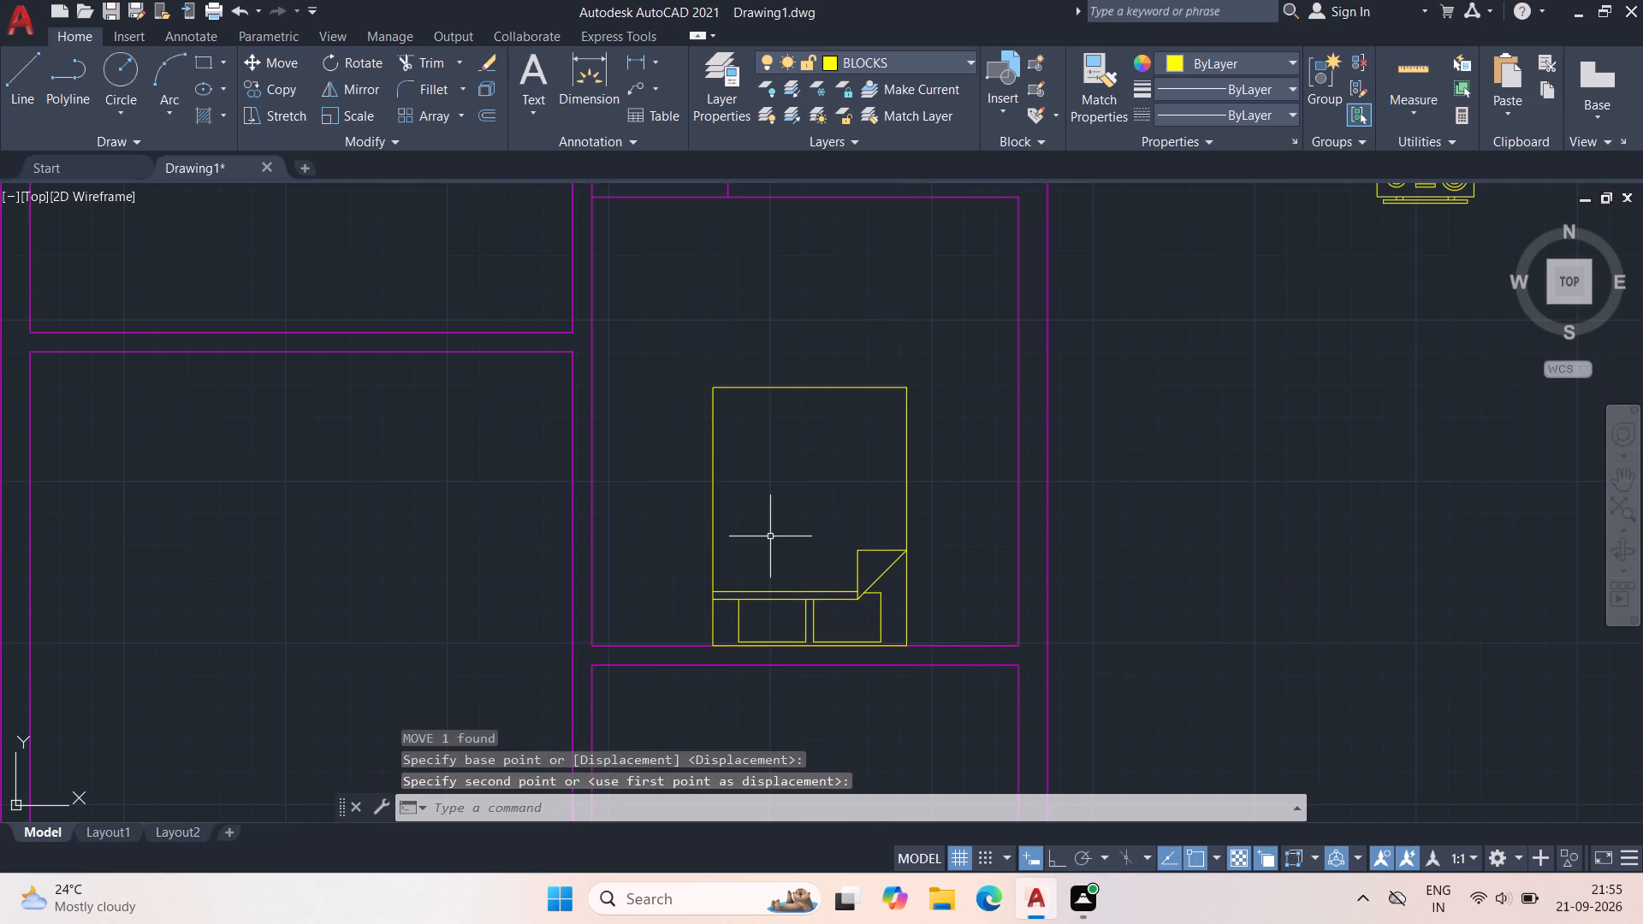
# With Ortho on, rotate the toilet block 270° about the upper-right corner of its tank.
pyautogui.scroll(-3, 769, 528)
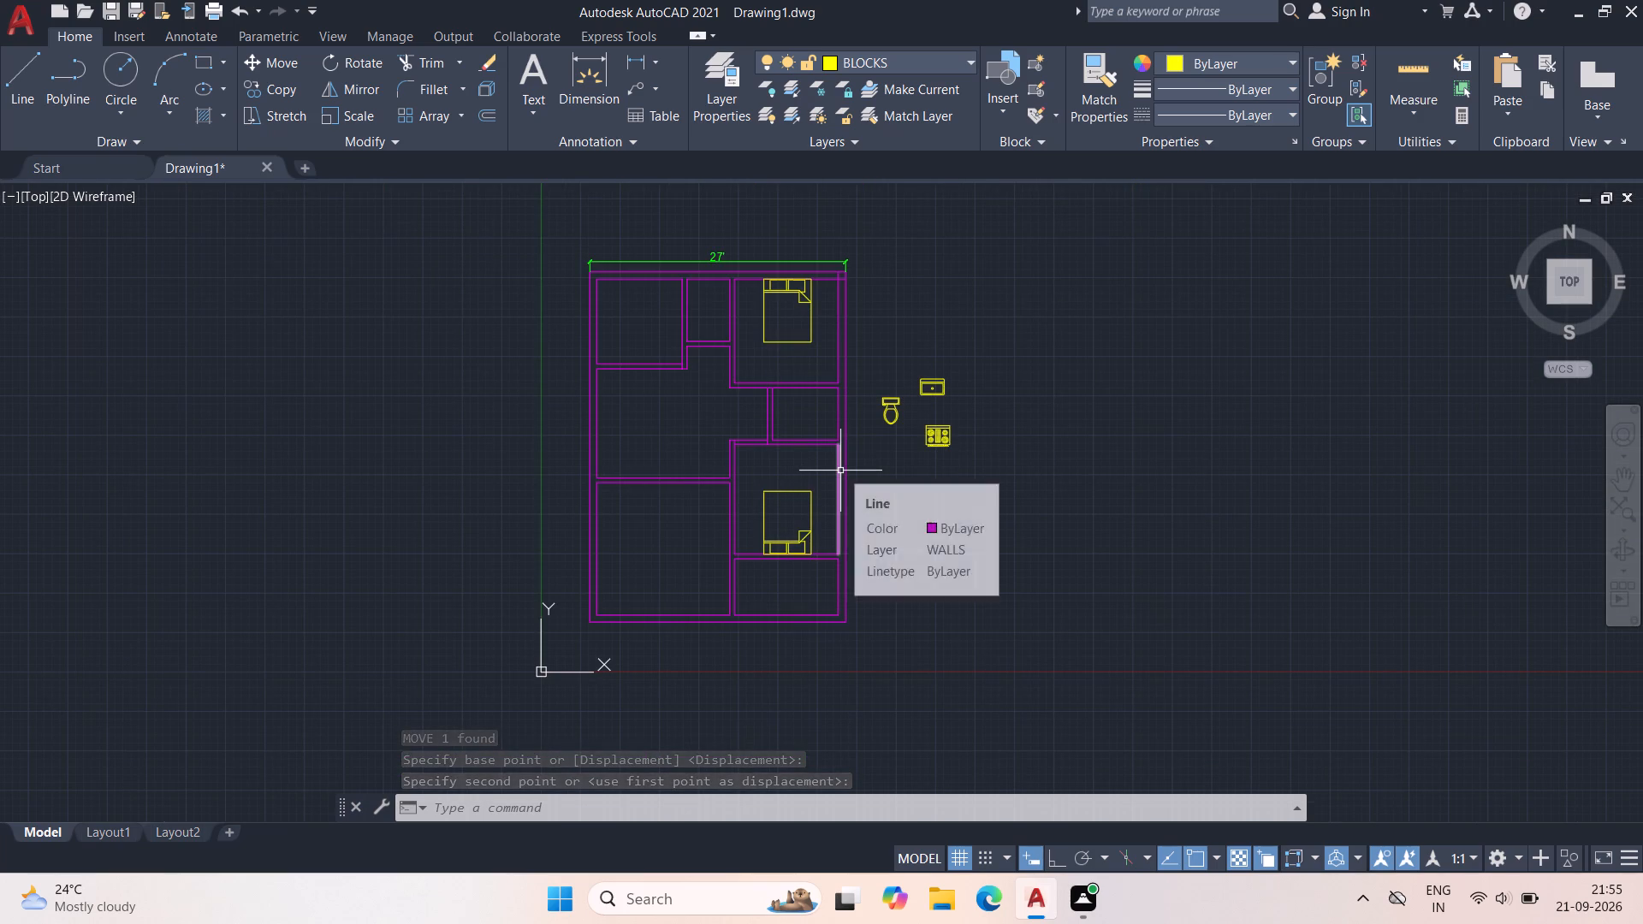
pyautogui.scroll(2, 871, 465)
pyautogui.moveTo(922, 375); pyautogui.dragTo(956, 504, button='middle')
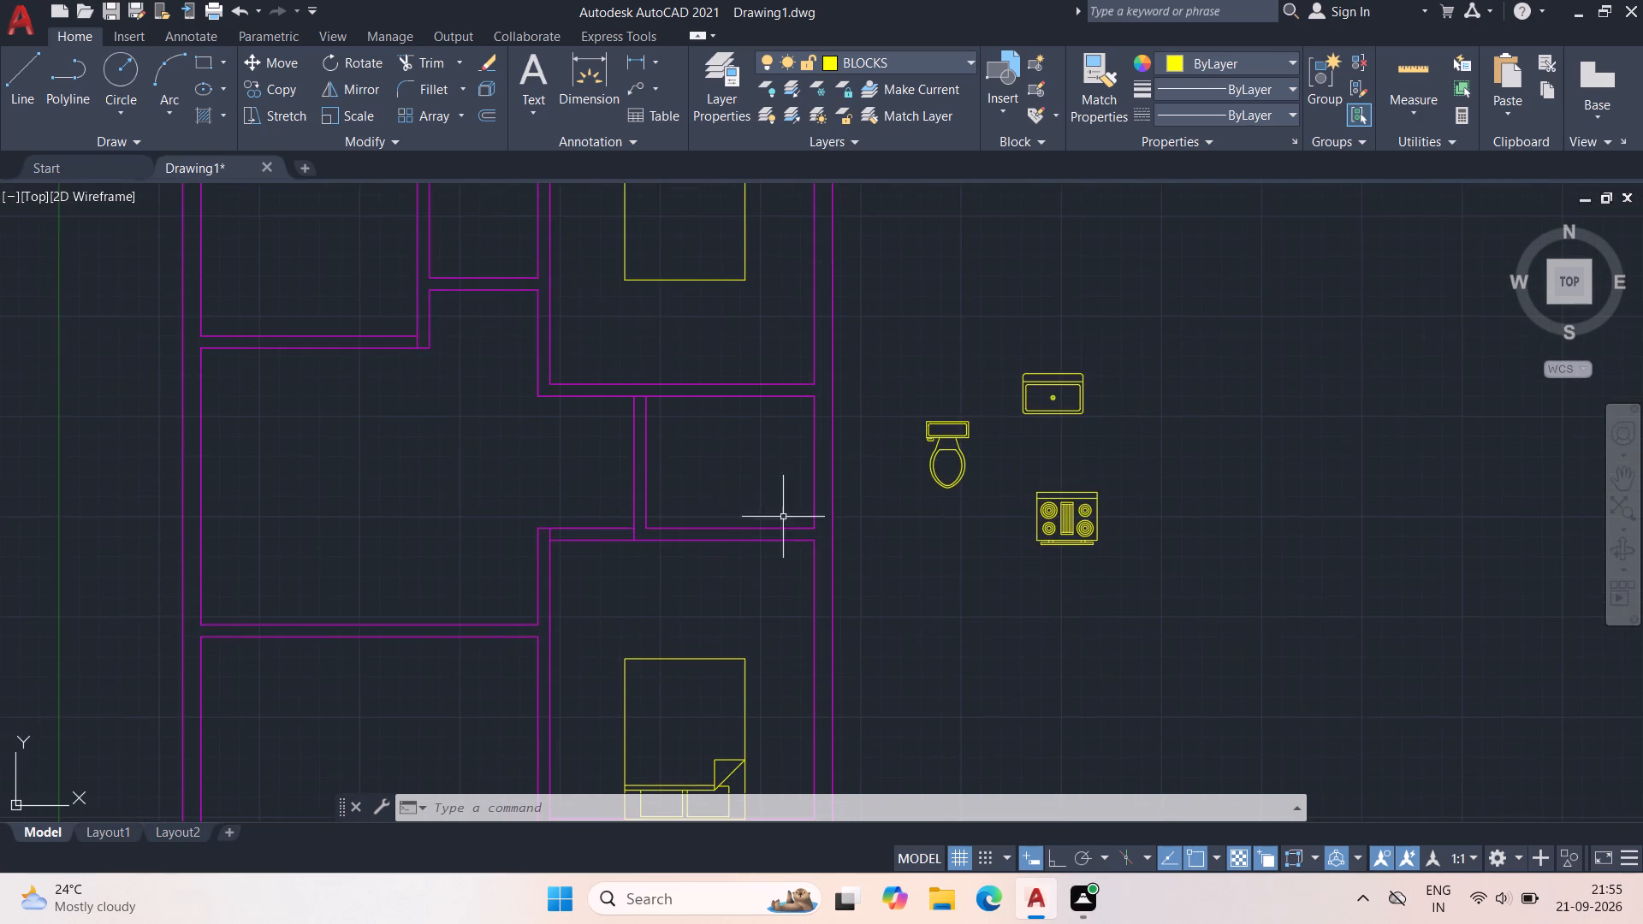
pyautogui.scroll(2, 760, 419)
pyautogui.click(1203, 447)
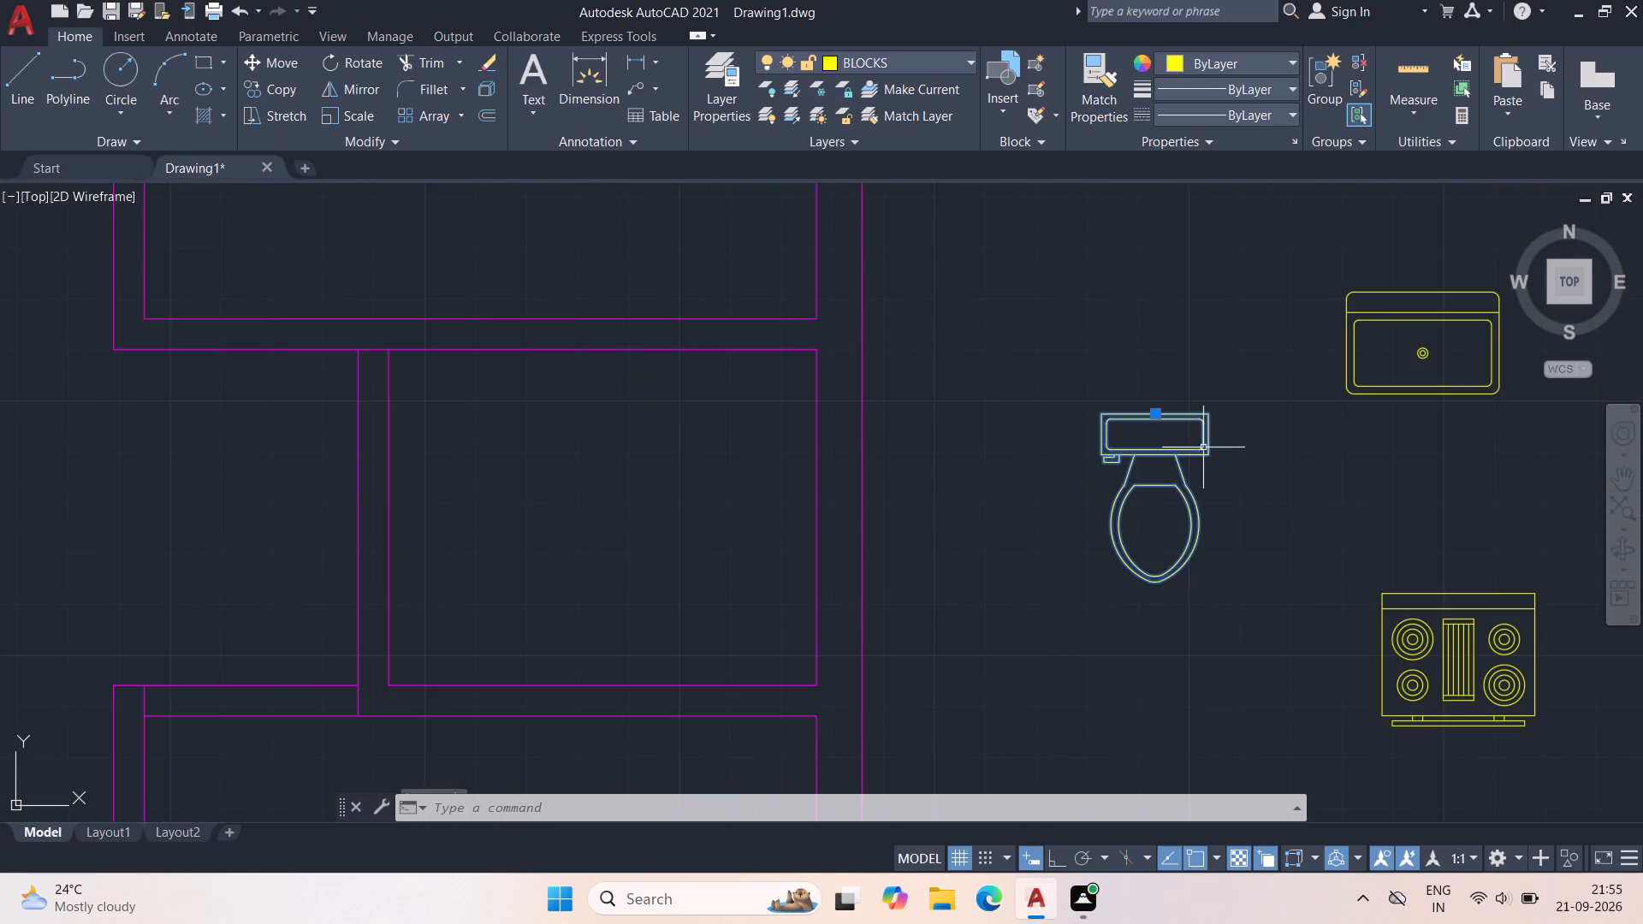
pyautogui.click(1061, 860)
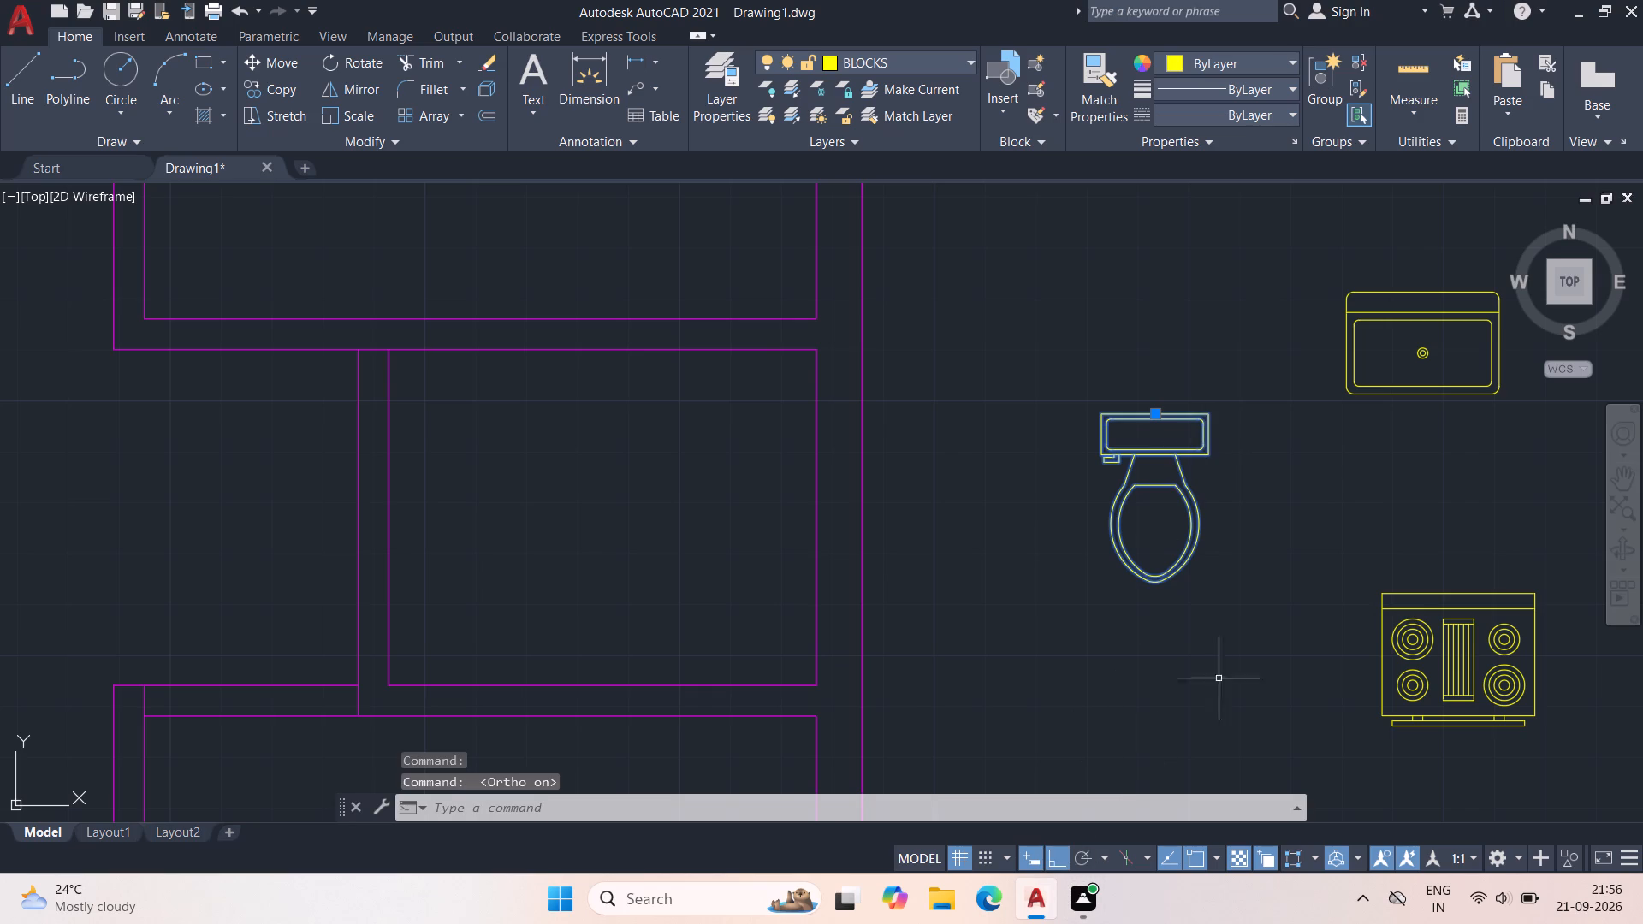
pyautogui.write('RO')
pyautogui.press('space')
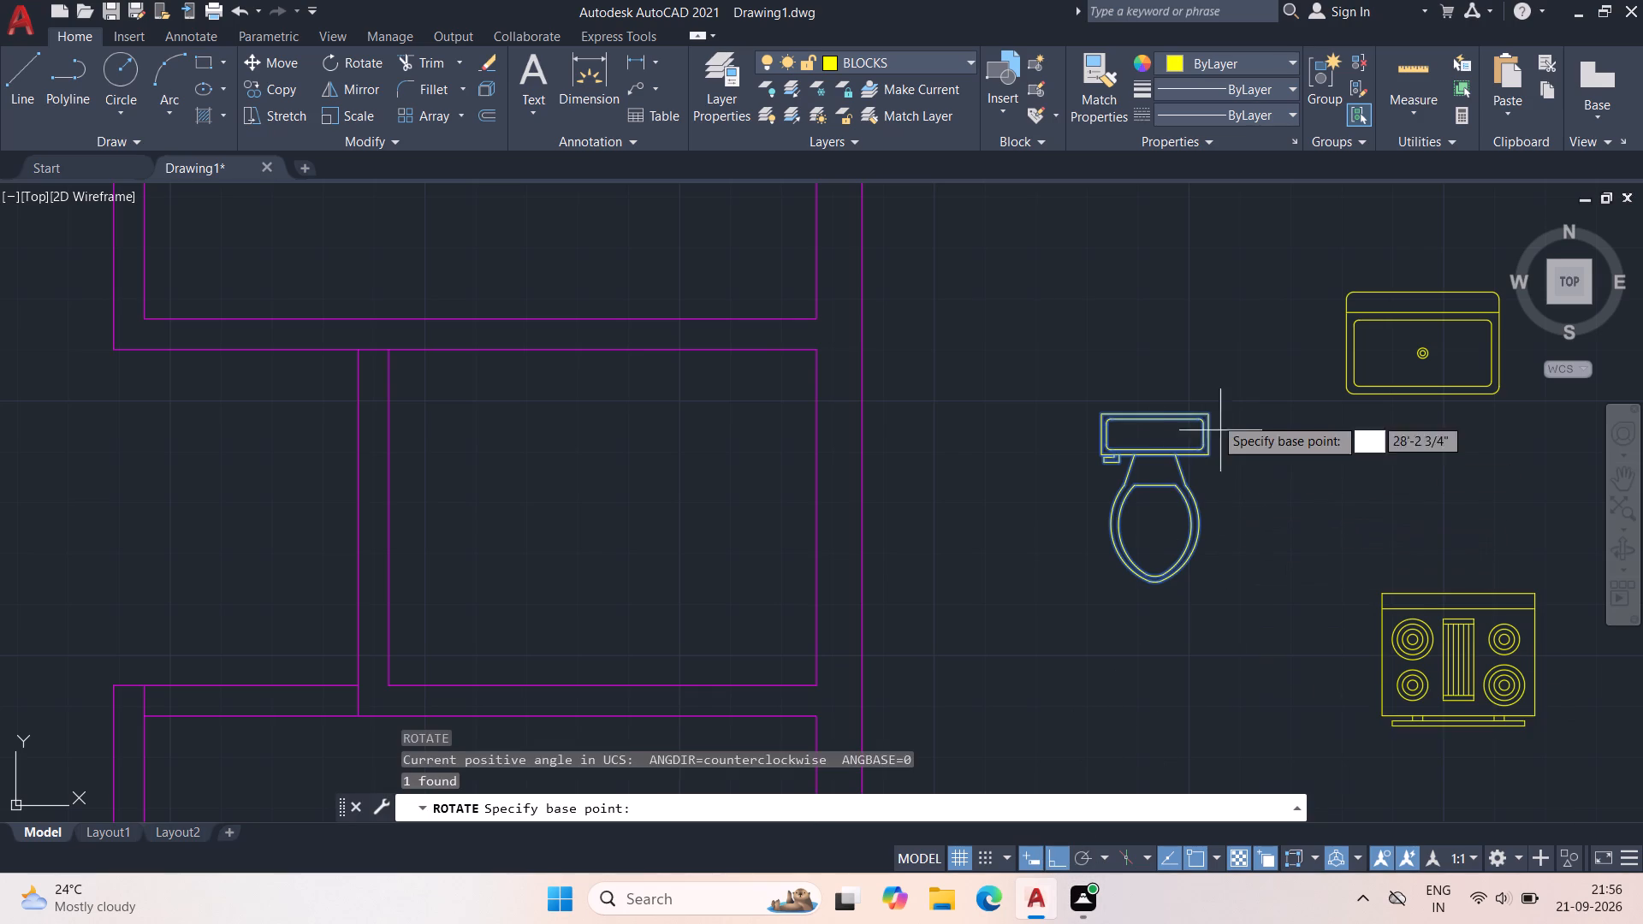
pyautogui.click(1208, 412)
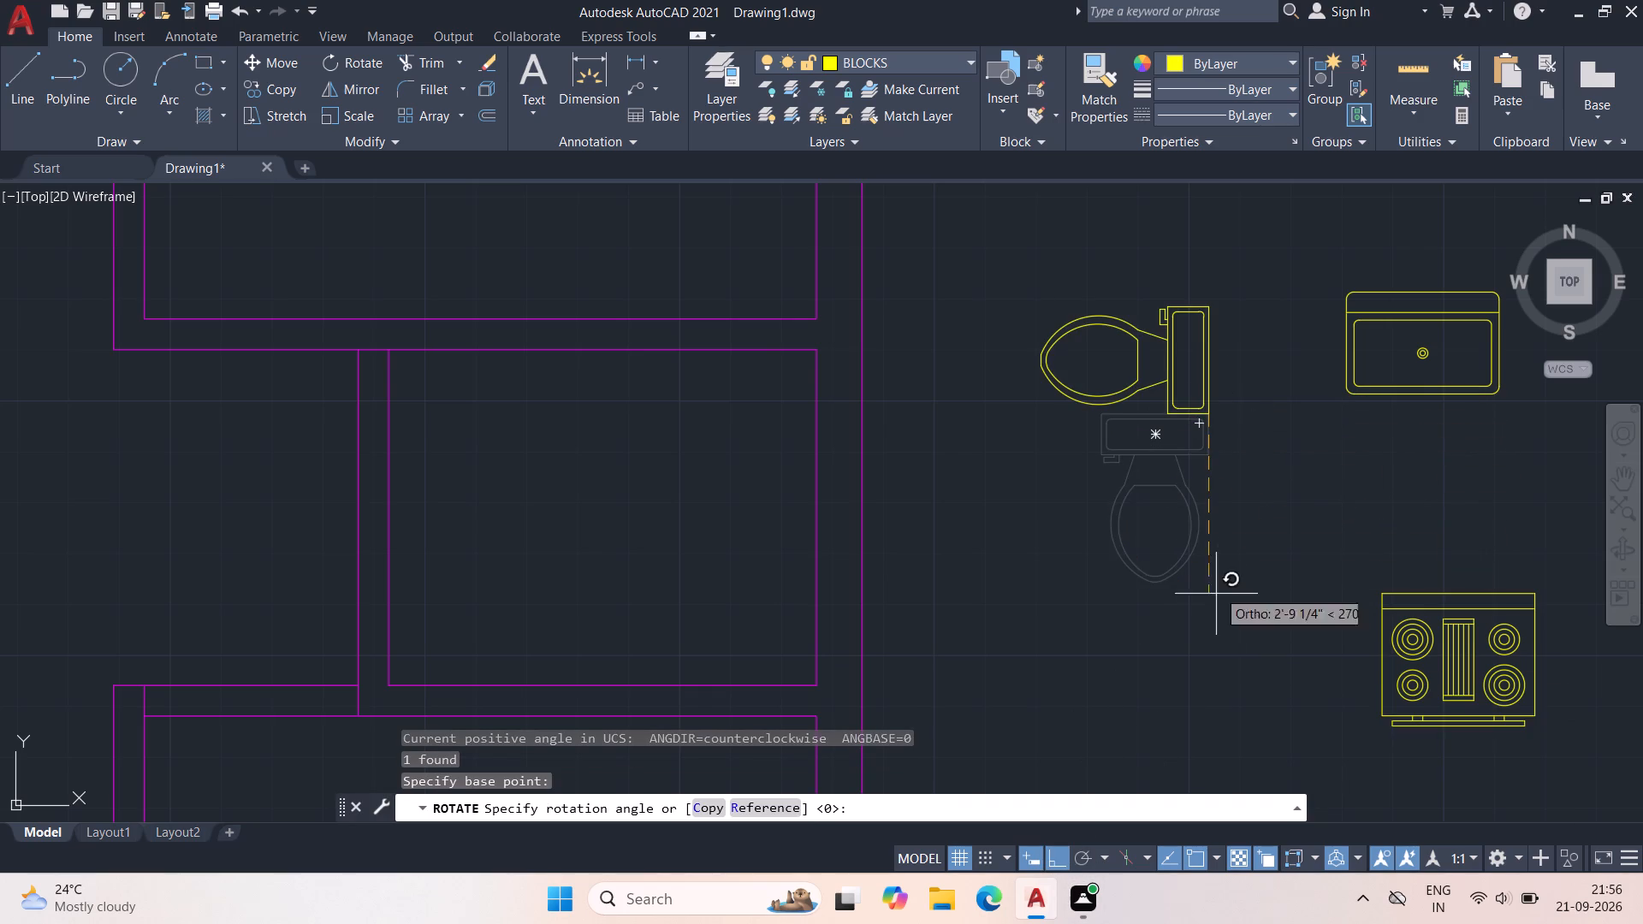
pyautogui.click(1208, 607)
# With Ortho off, move the toilet into the small bathroom against its right wall, about 1'-9 1/4" below the upper-right inner corner.
pyautogui.click(1172, 394)
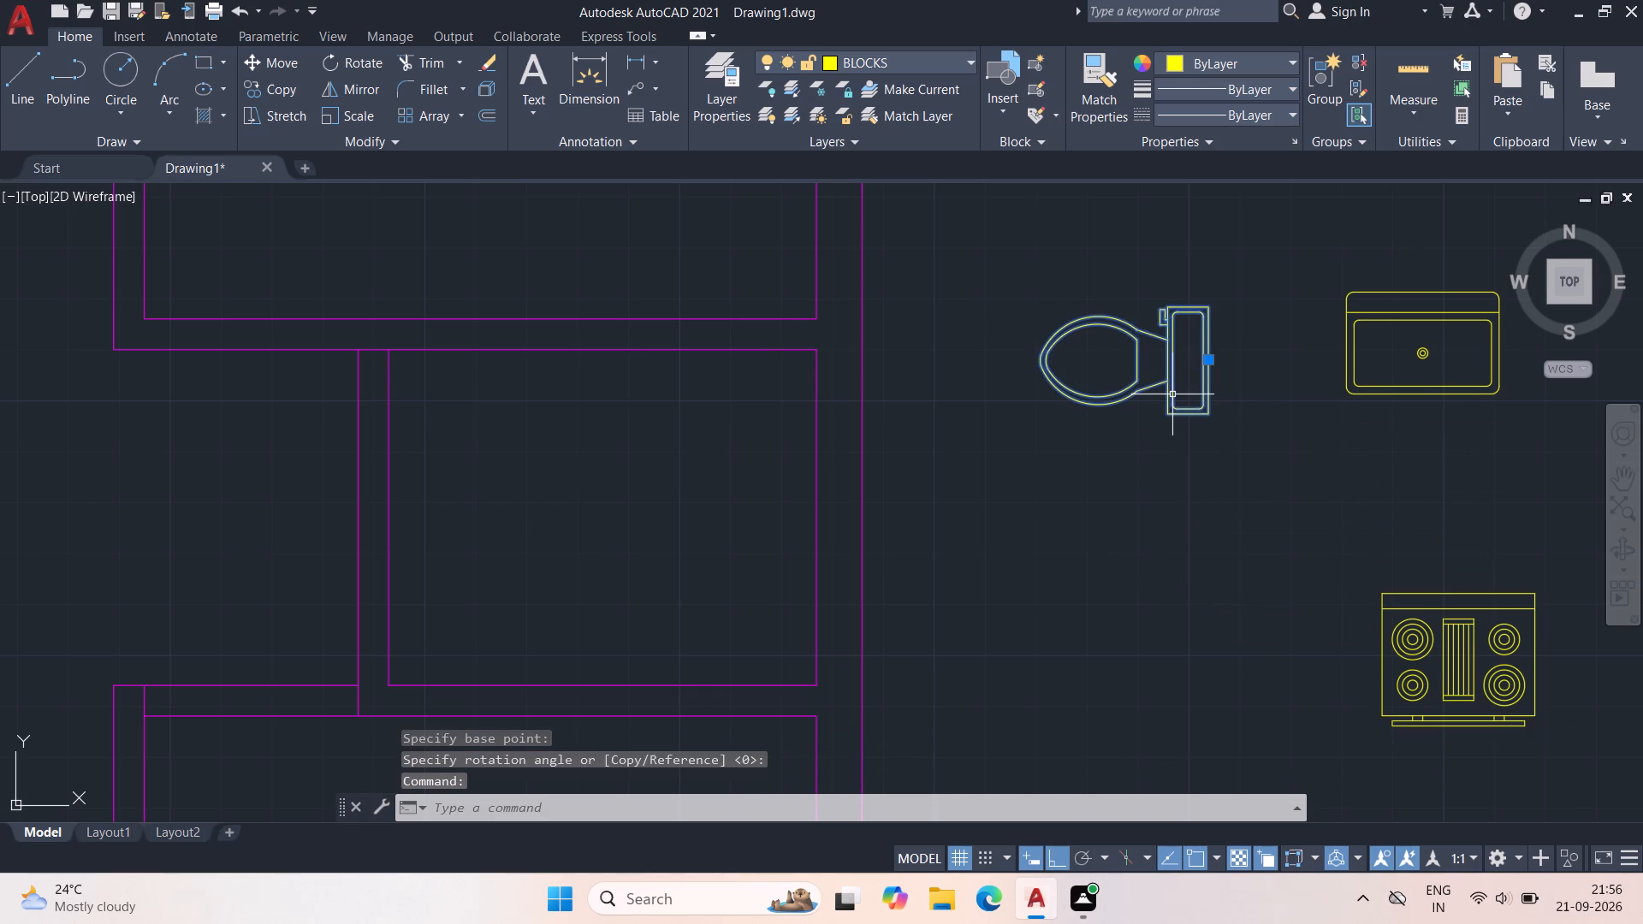
pyautogui.press('m')
pyautogui.press('space')
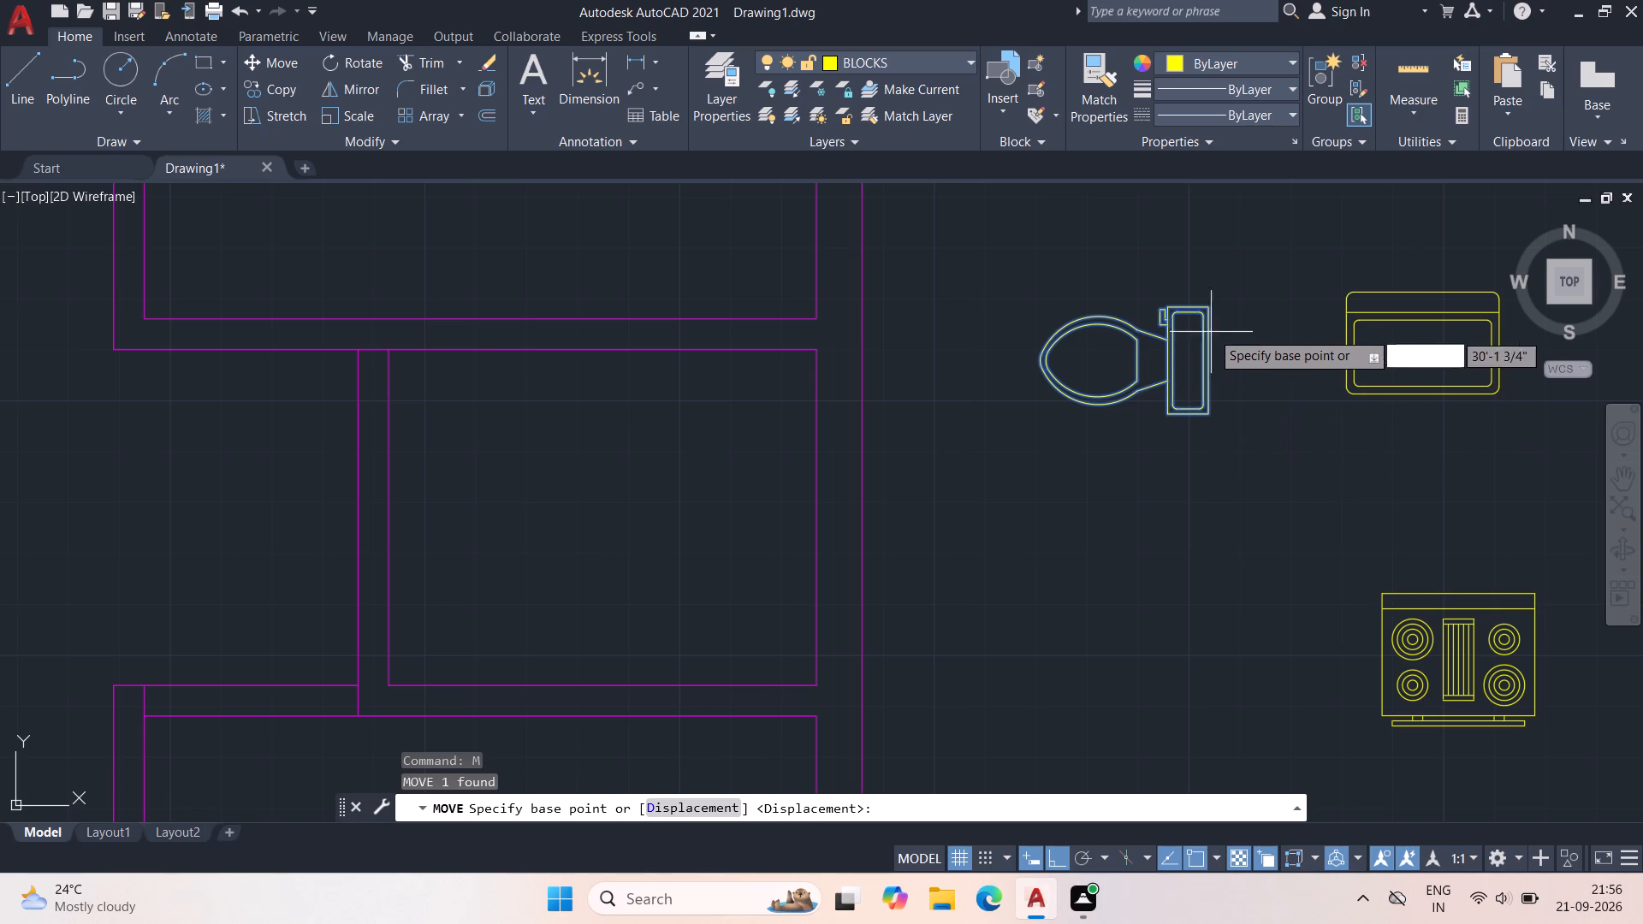
pyautogui.click(1208, 308)
pyautogui.click(1056, 850)
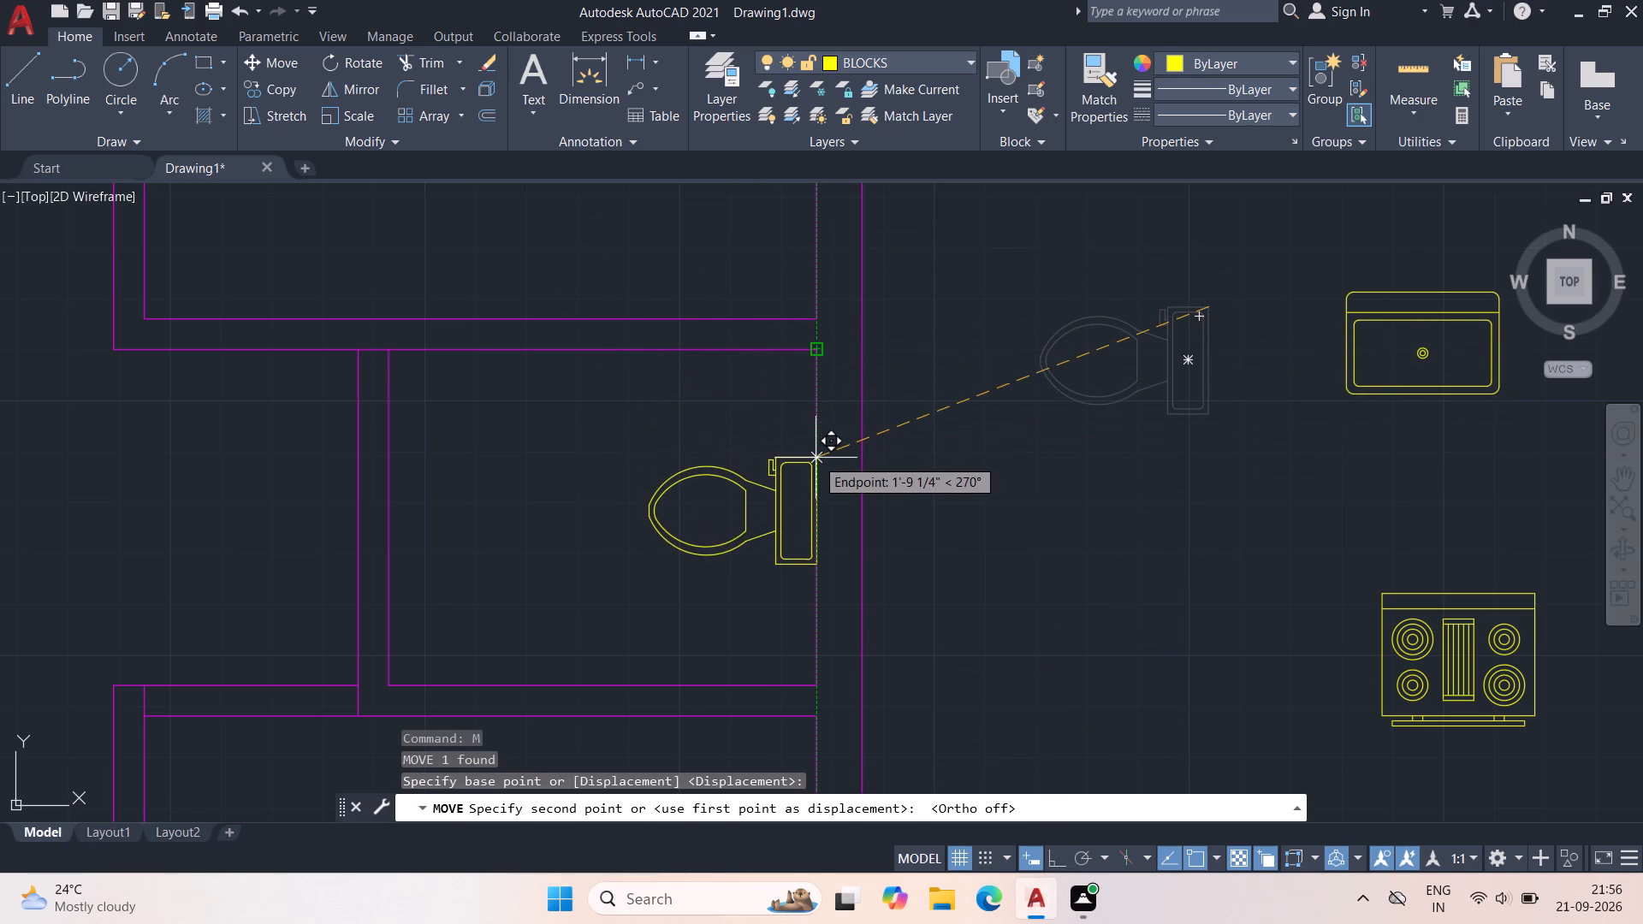
pyautogui.click(816, 452)
# Move the range into the upper-left room against its upper wall, about 4'-1 1/2" from the room's upper-left inner corner.
pyautogui.scroll(-3, 671, 438)
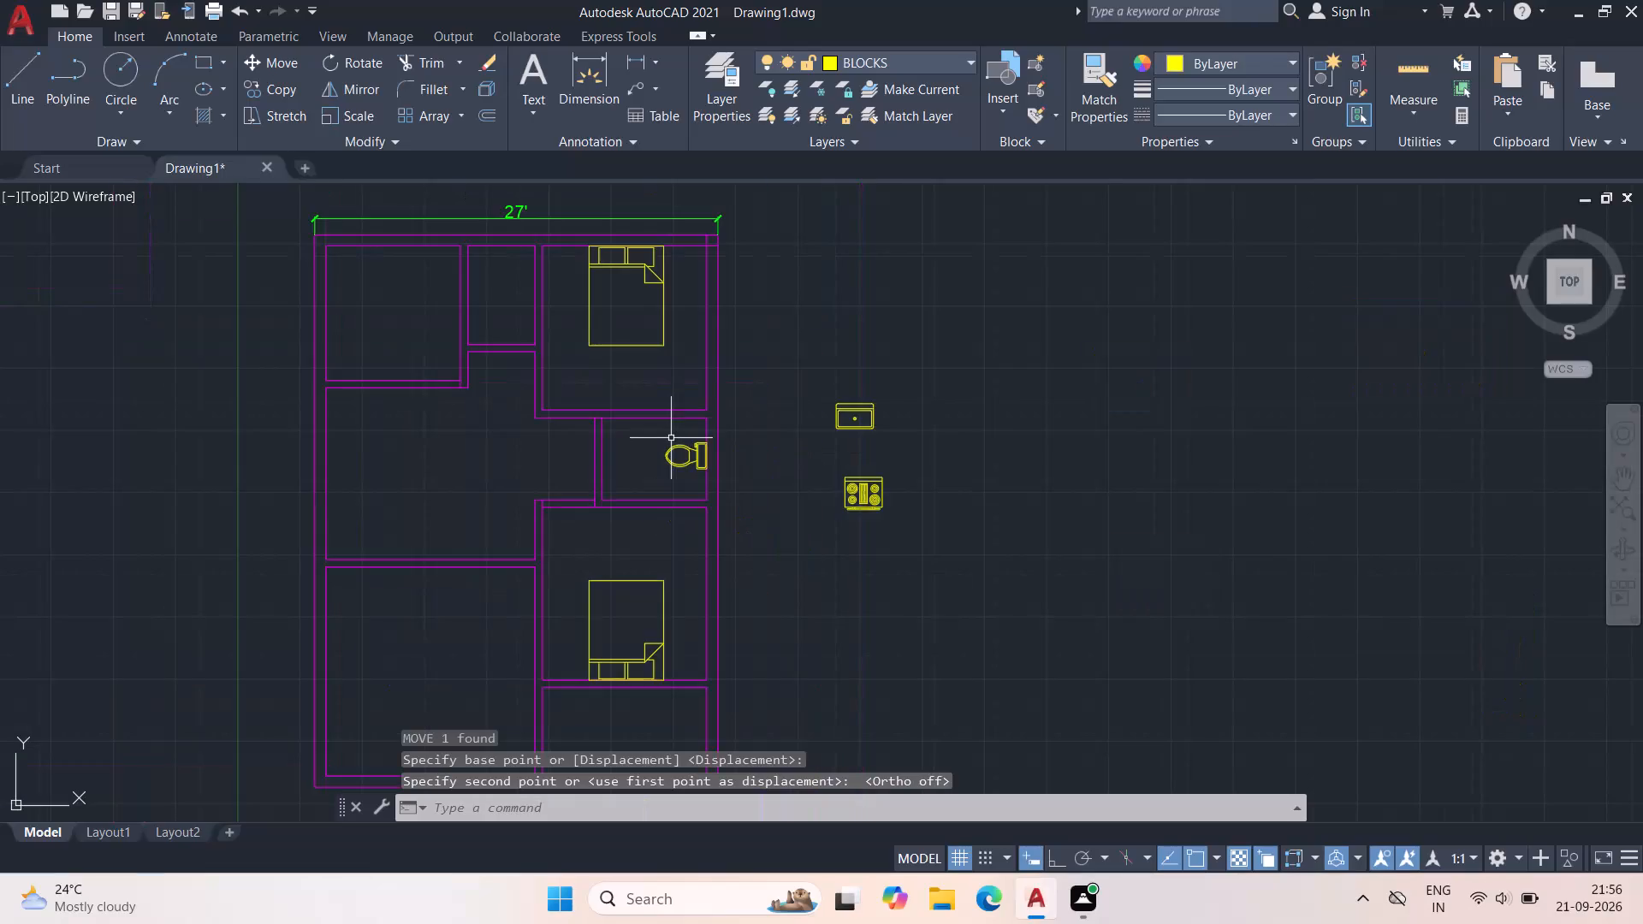
pyautogui.moveTo(714, 410); pyautogui.dragTo(891, 316, button='middle')
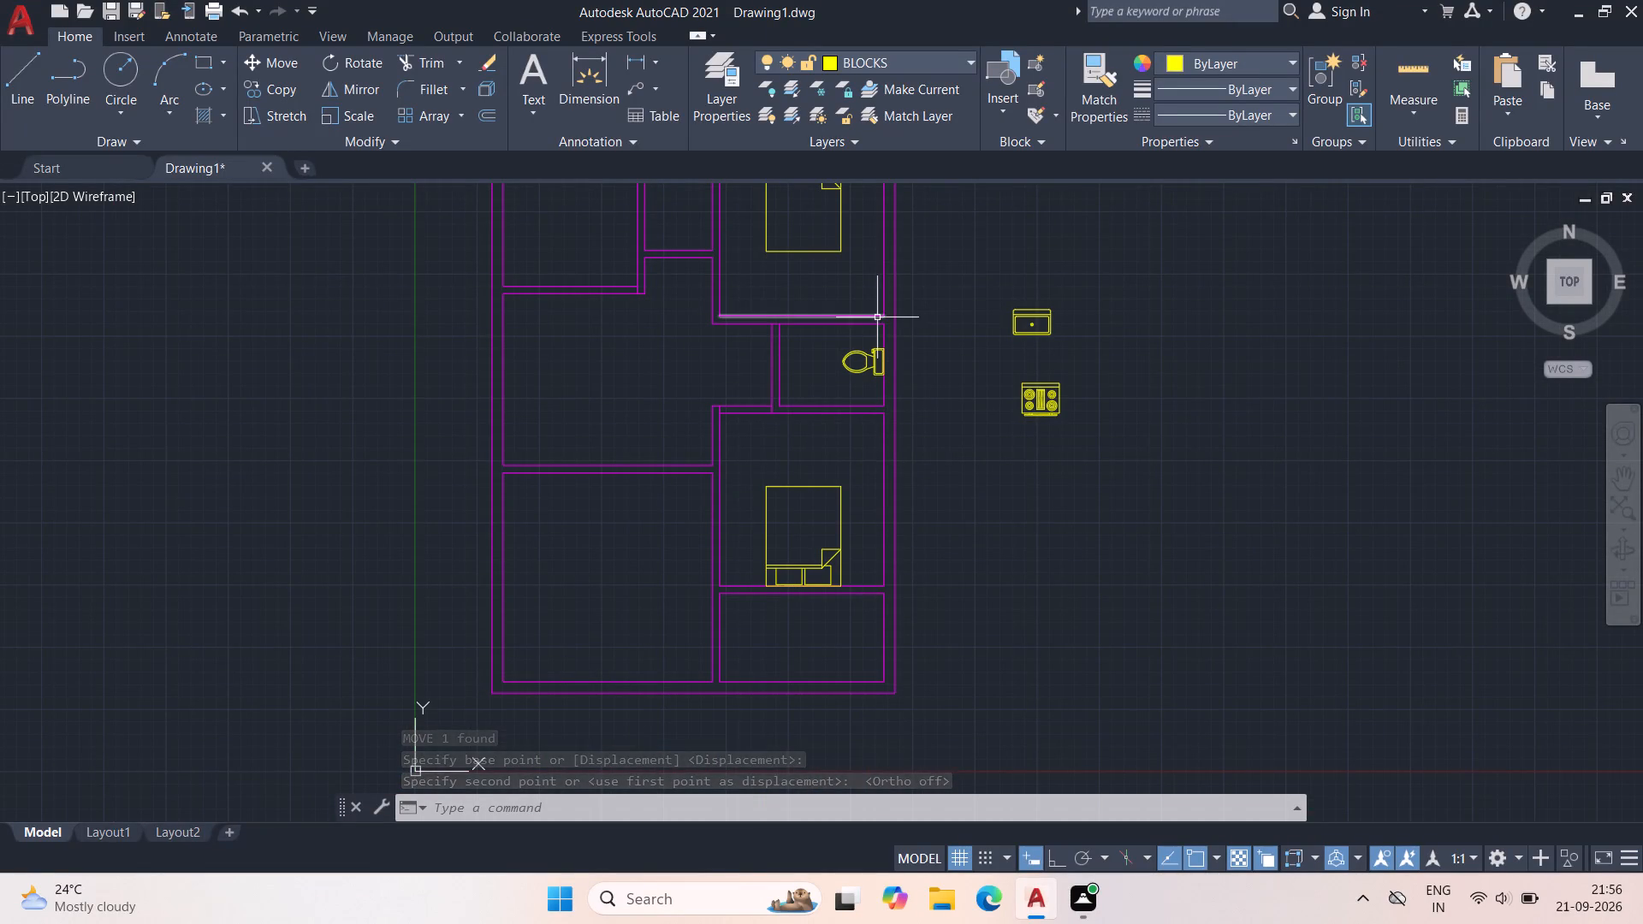
pyautogui.moveTo(866, 328); pyautogui.dragTo(964, 419, button='middle')
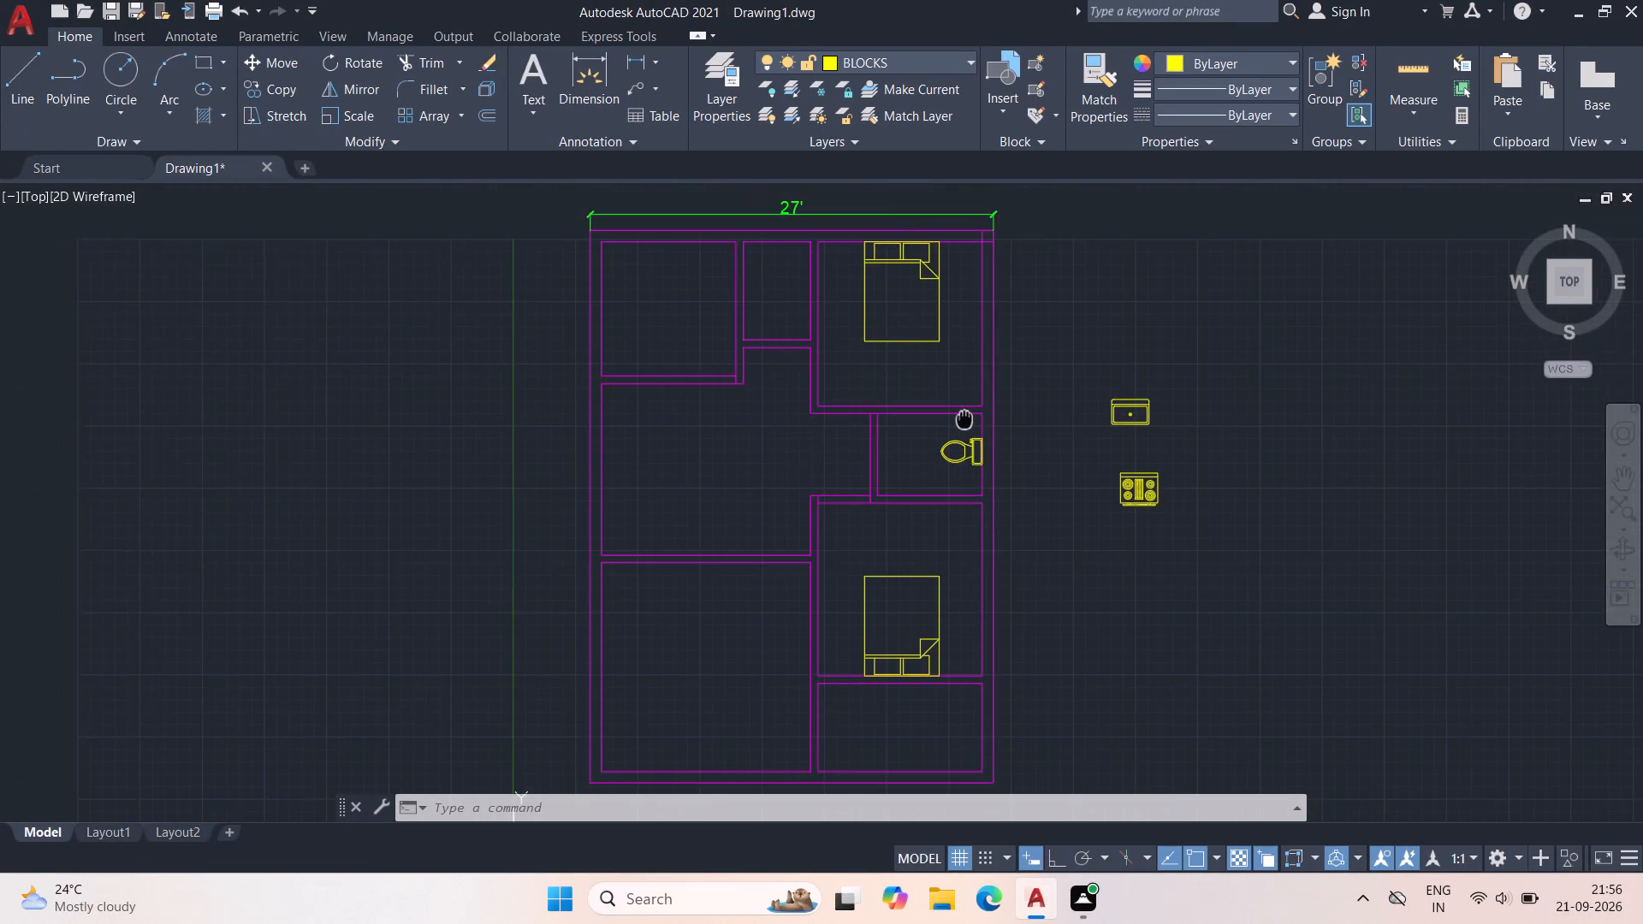
pyautogui.moveTo(964, 419); pyautogui.dragTo(953, 509, button='middle')
pyautogui.scroll(2, 1081, 516)
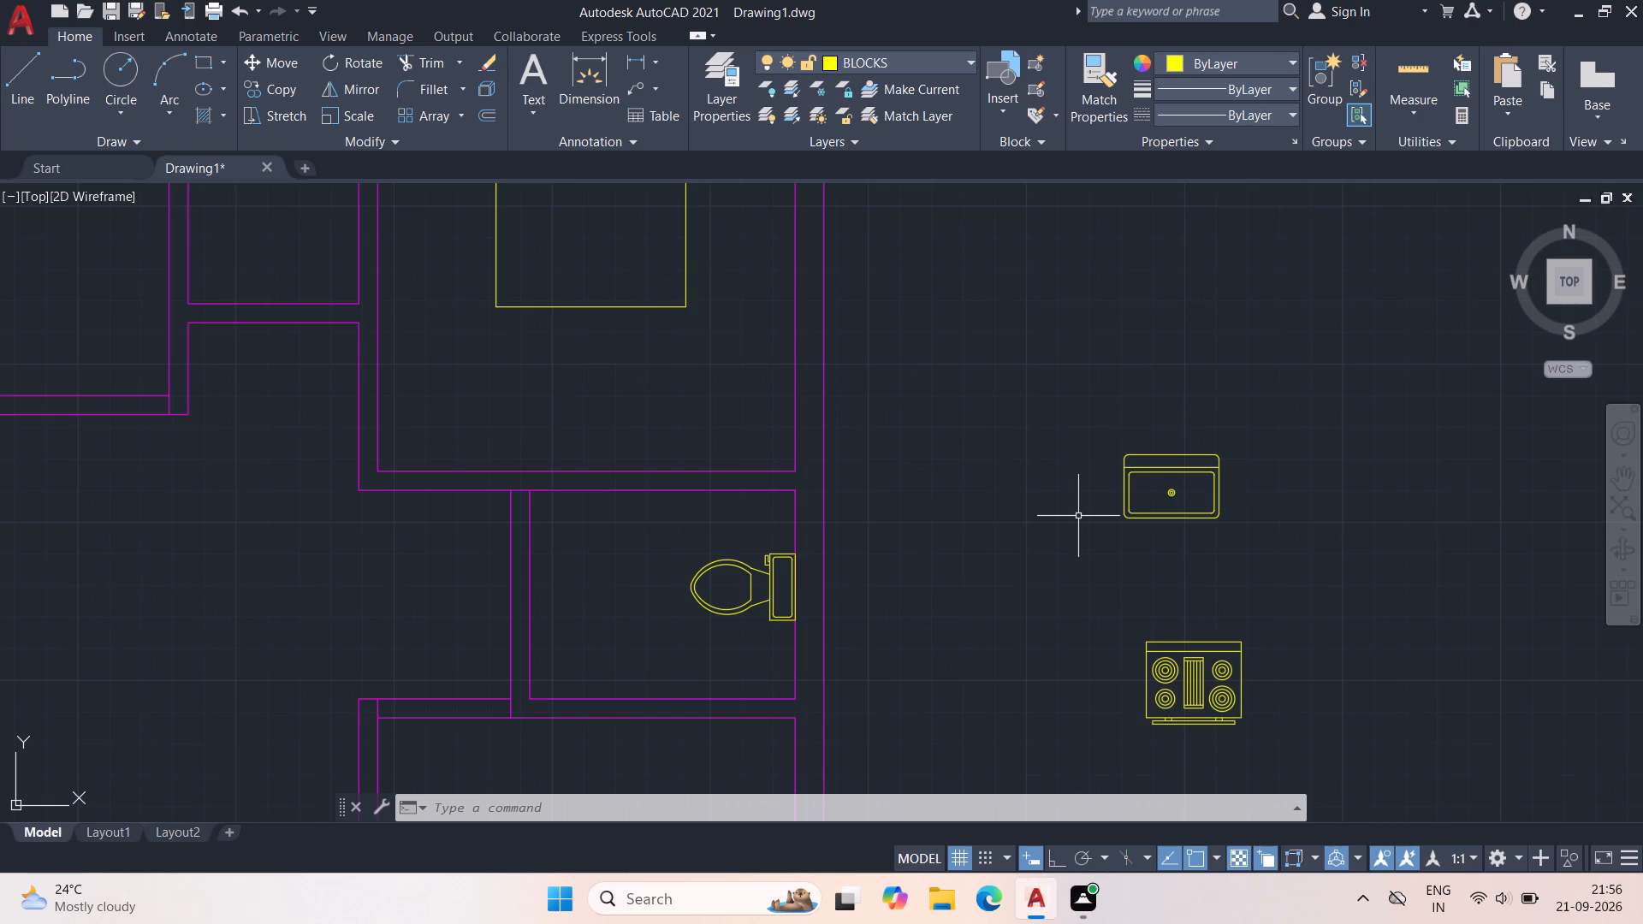
pyautogui.scroll(1, 1097, 516)
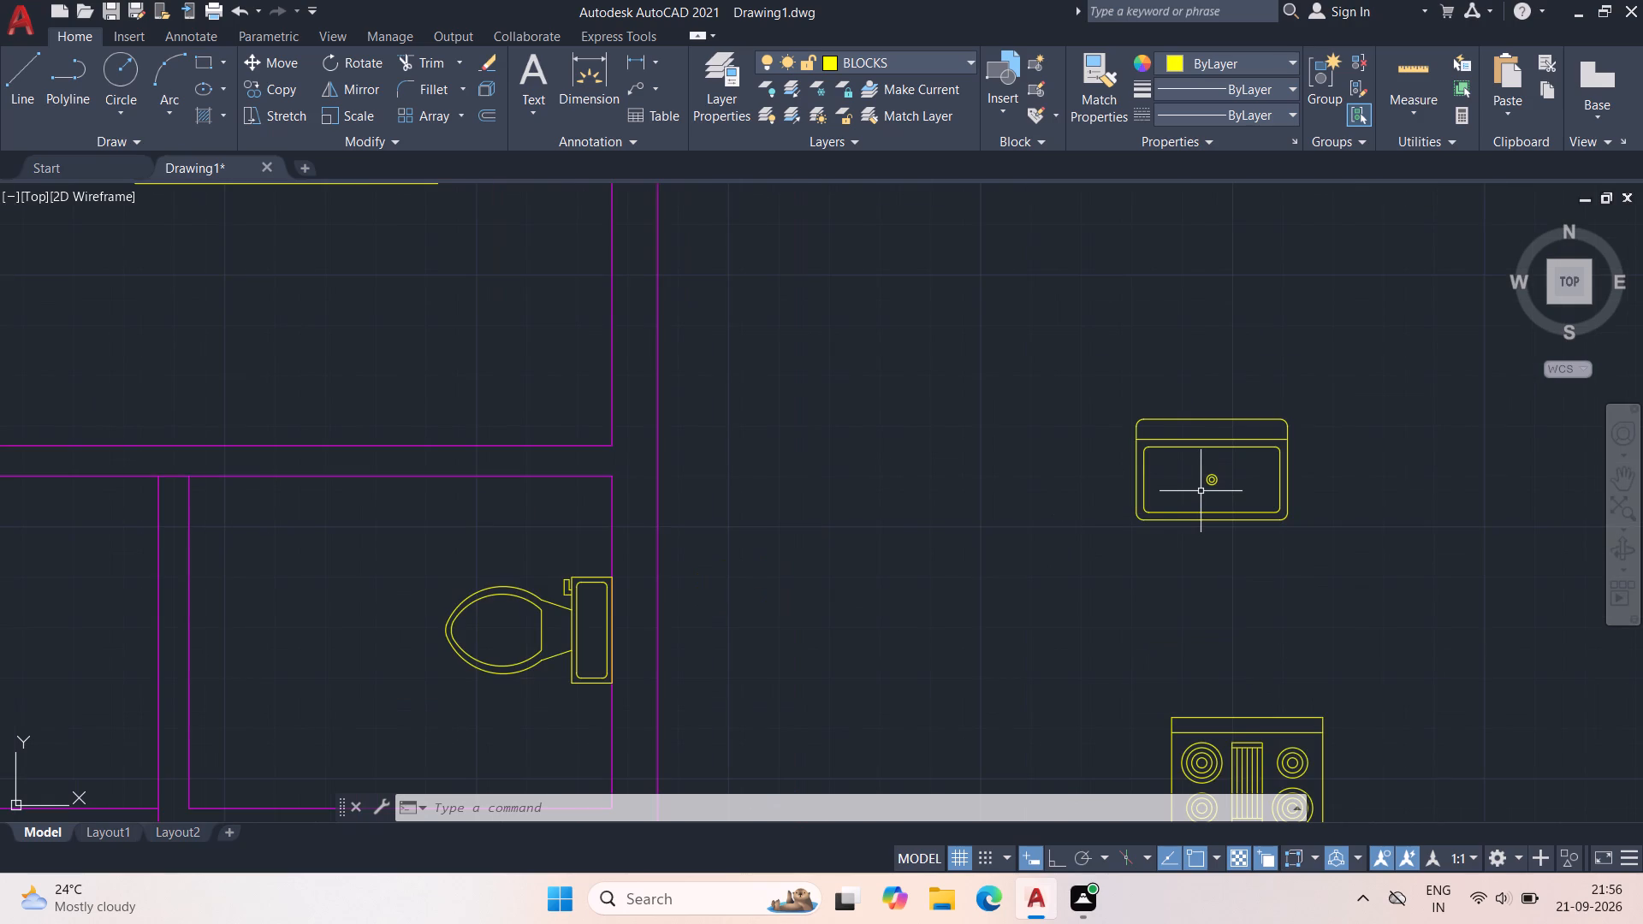
pyautogui.moveTo(1145, 567); pyautogui.dragTo(1087, 467, button='middle')
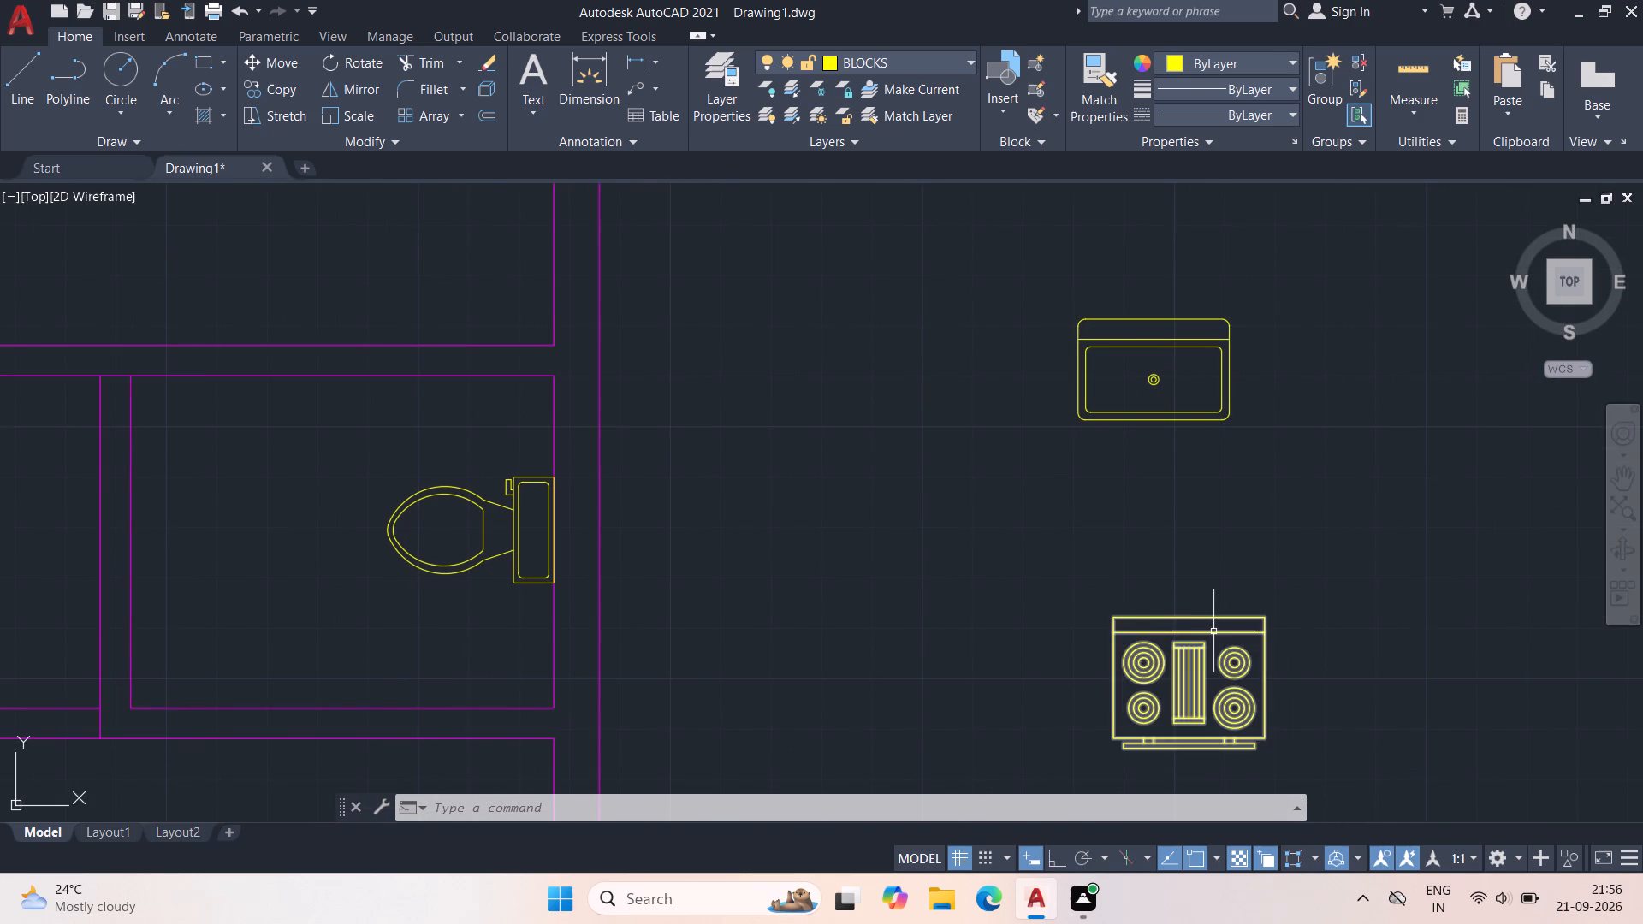
pyautogui.click(1213, 631)
pyautogui.write('M')
pyautogui.press('space')
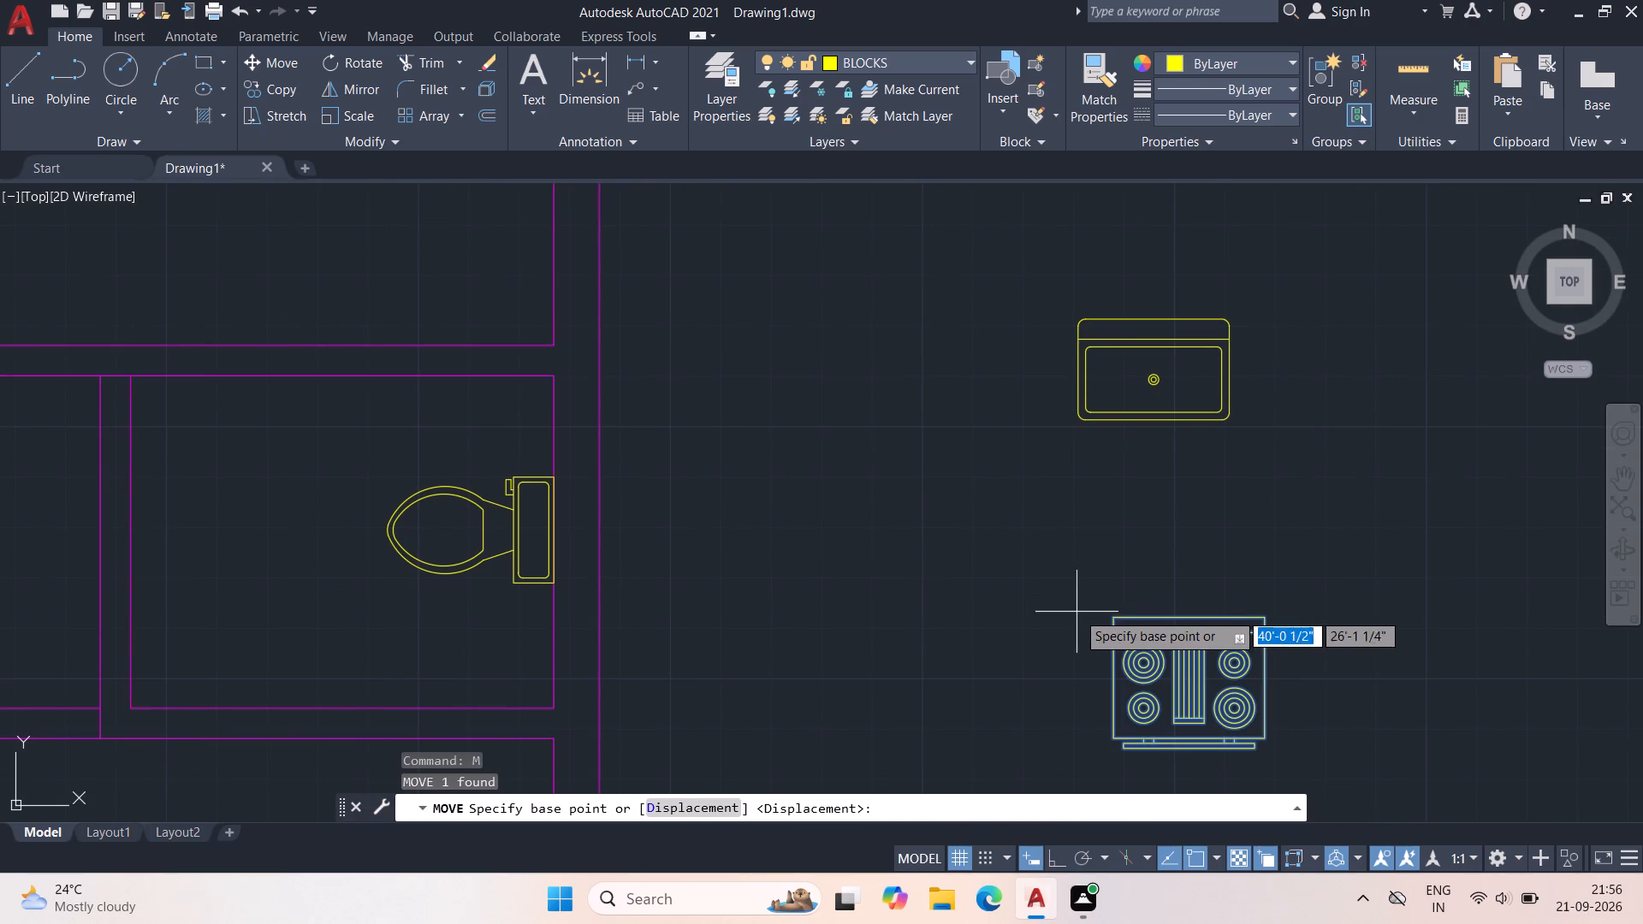
pyautogui.click(1118, 614)
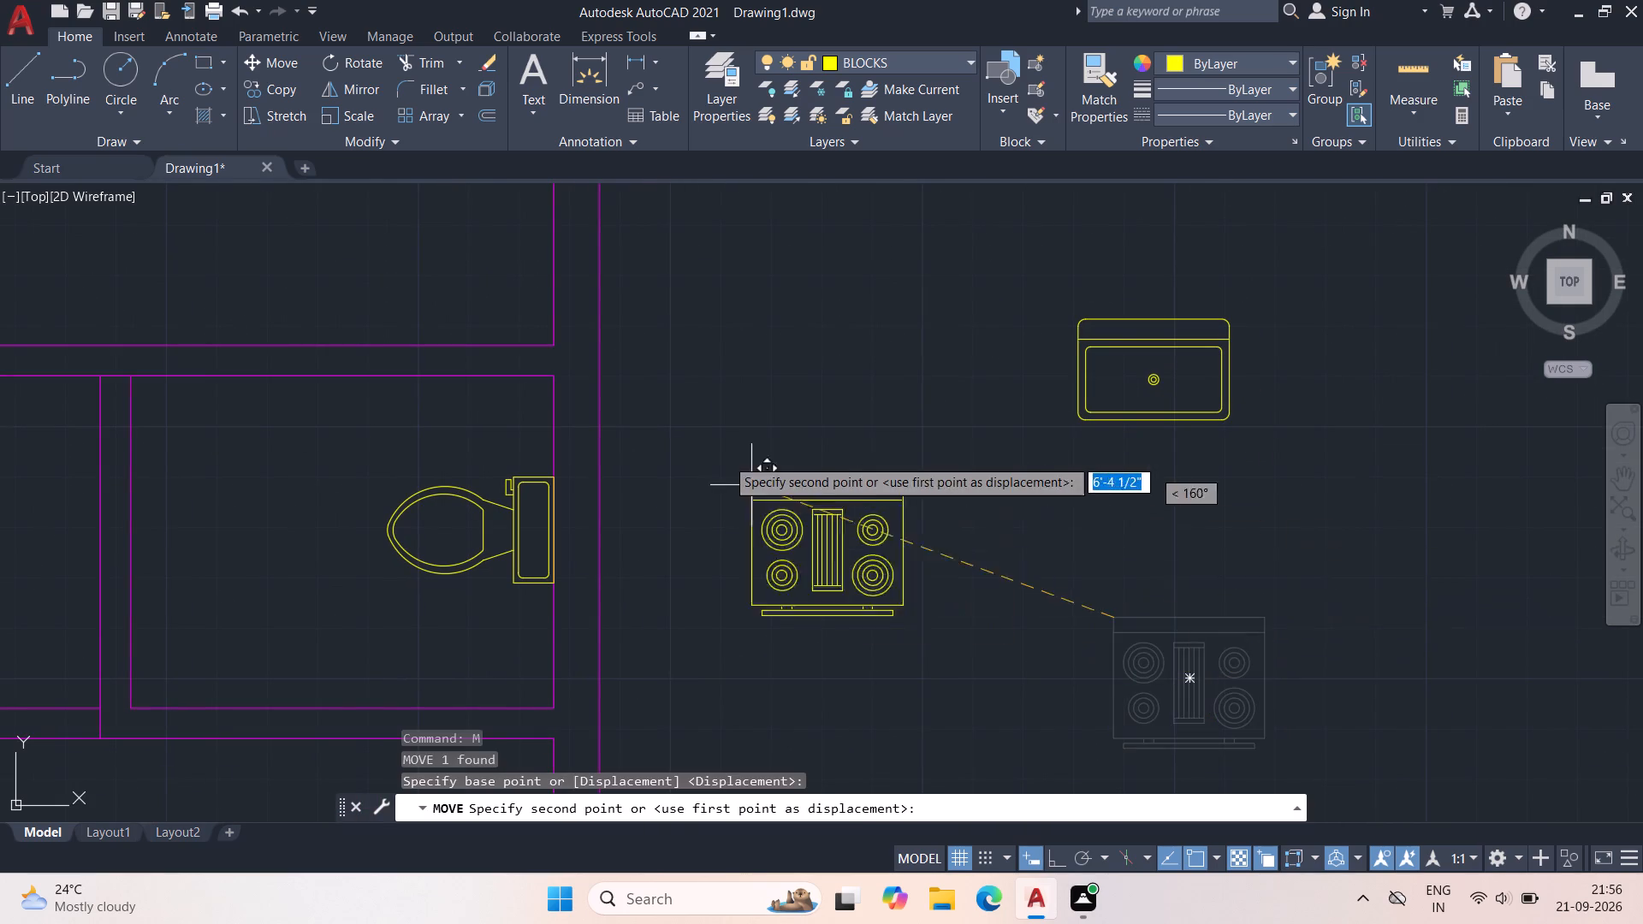
pyautogui.scroll(-3, 699, 429)
pyautogui.moveTo(727, 452); pyautogui.dragTo(972, 650, button='middle')
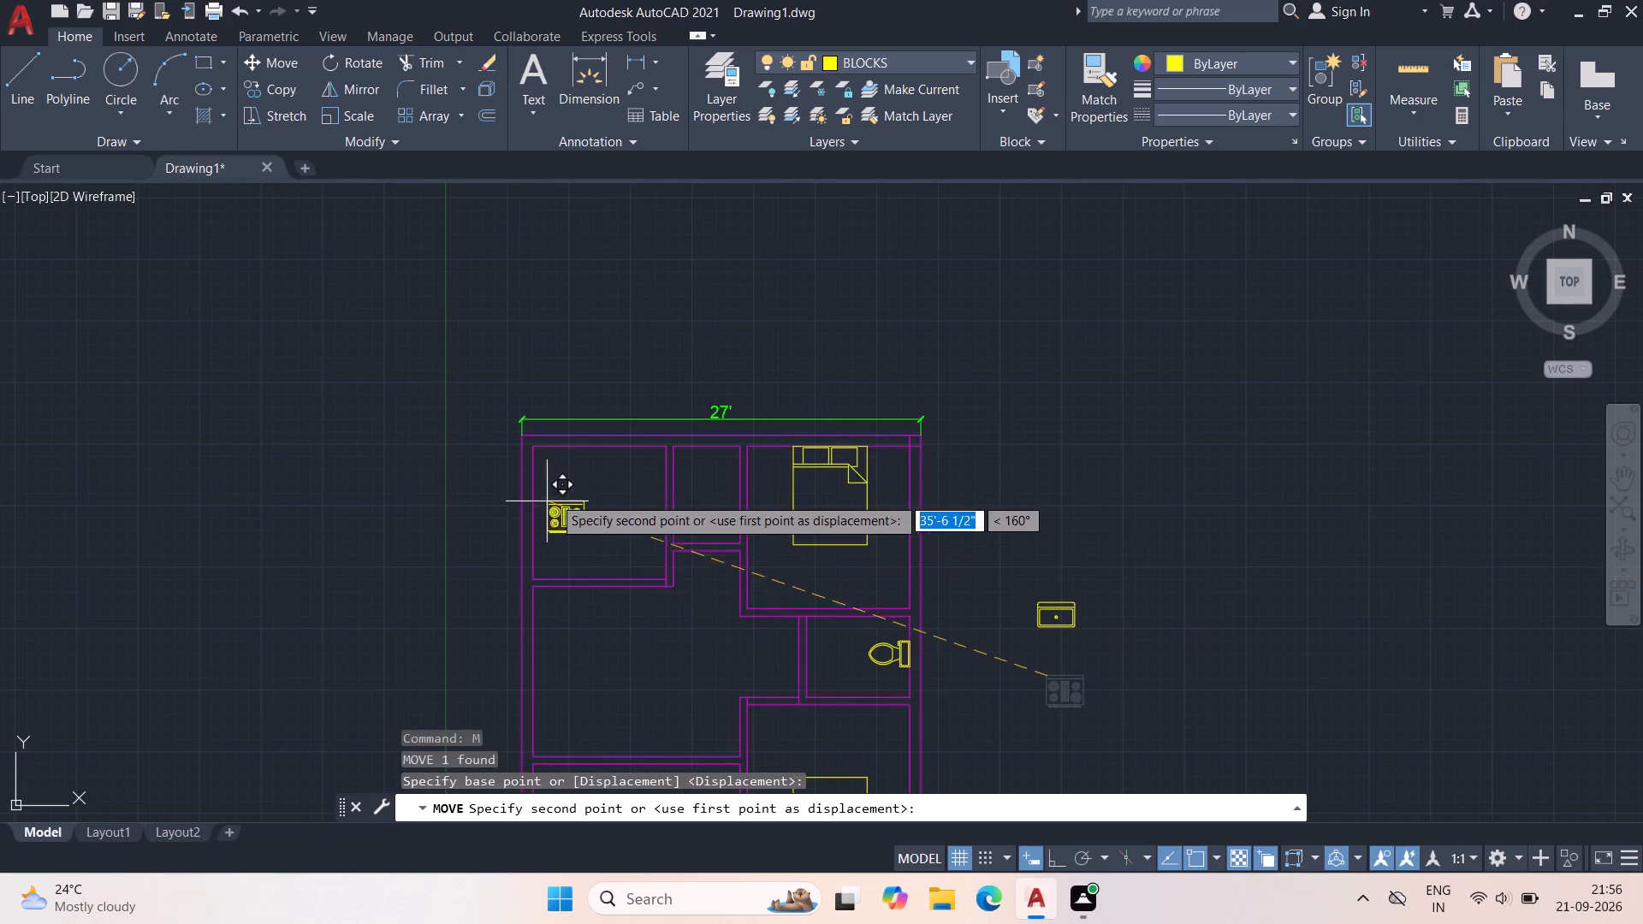
pyautogui.scroll(2, 553, 496)
pyautogui.scroll(3, 472, 341)
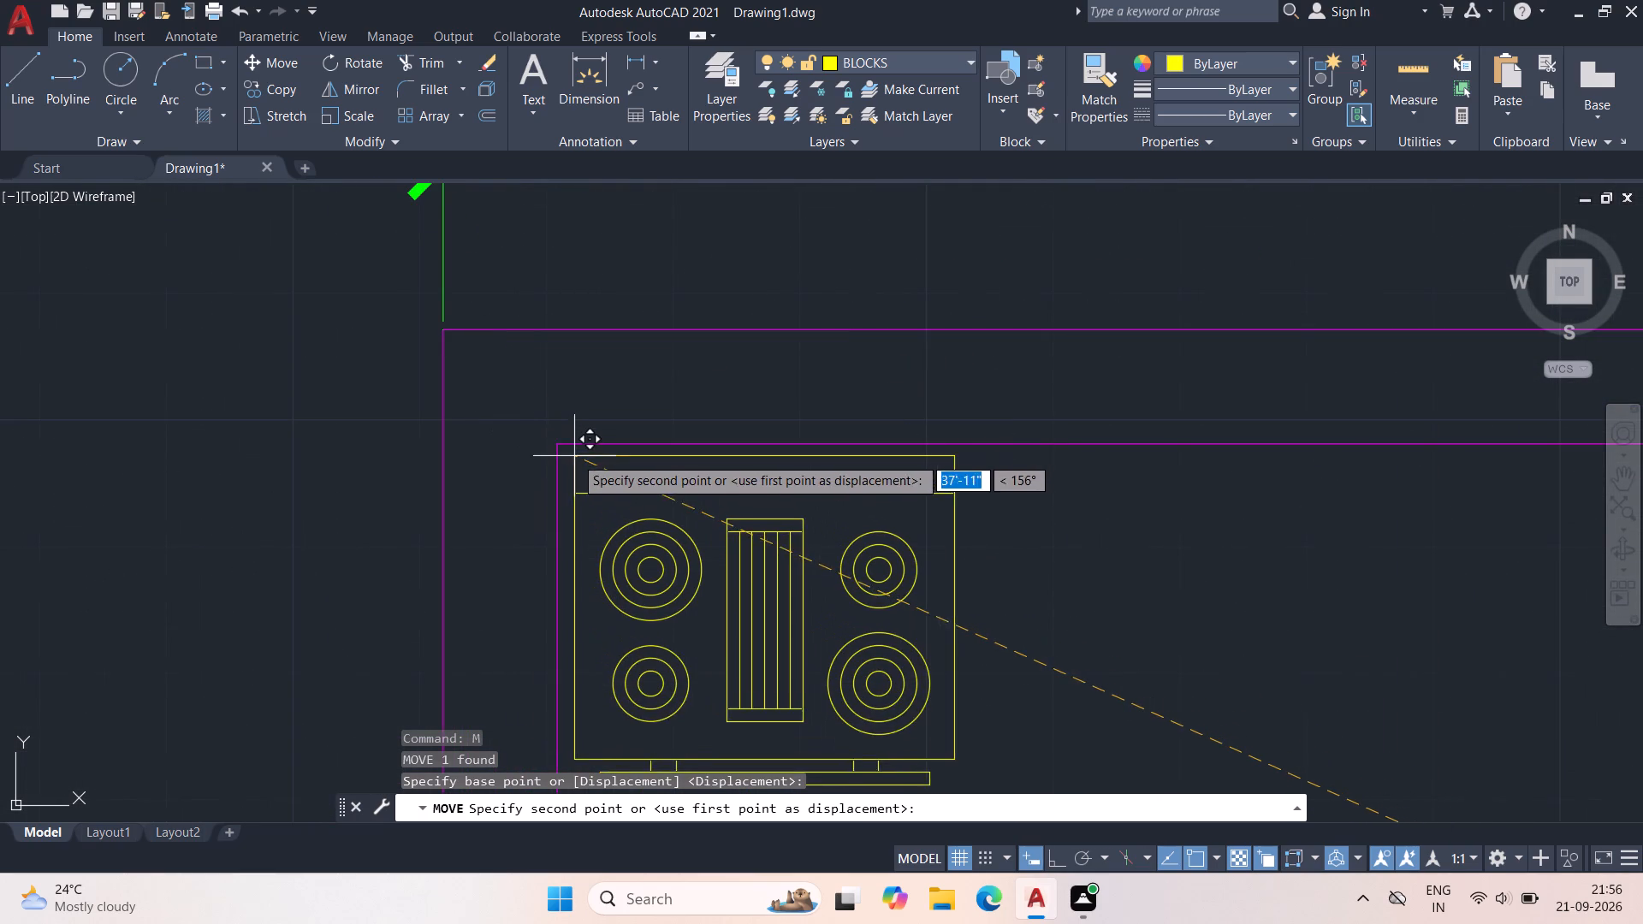
pyautogui.scroll(-2, 559, 444)
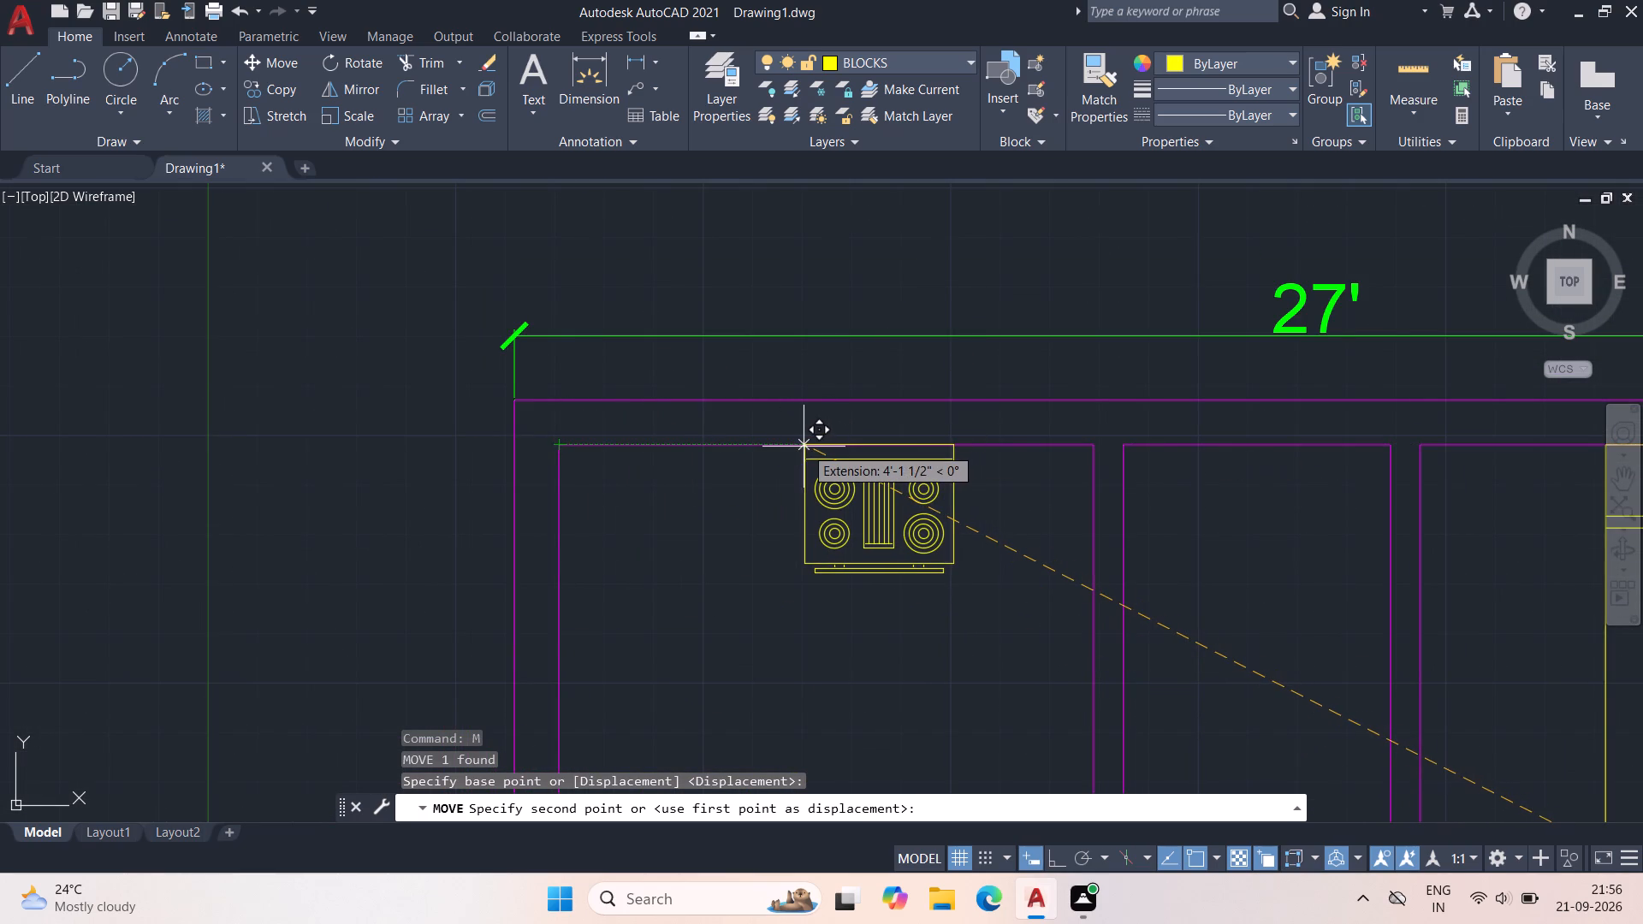
pyautogui.click(804, 447)
# With Ortho on, rotate the sink block outside the plan 90° counterclockwise about its upper-left corner.
pyautogui.scroll(-3, 700, 490)
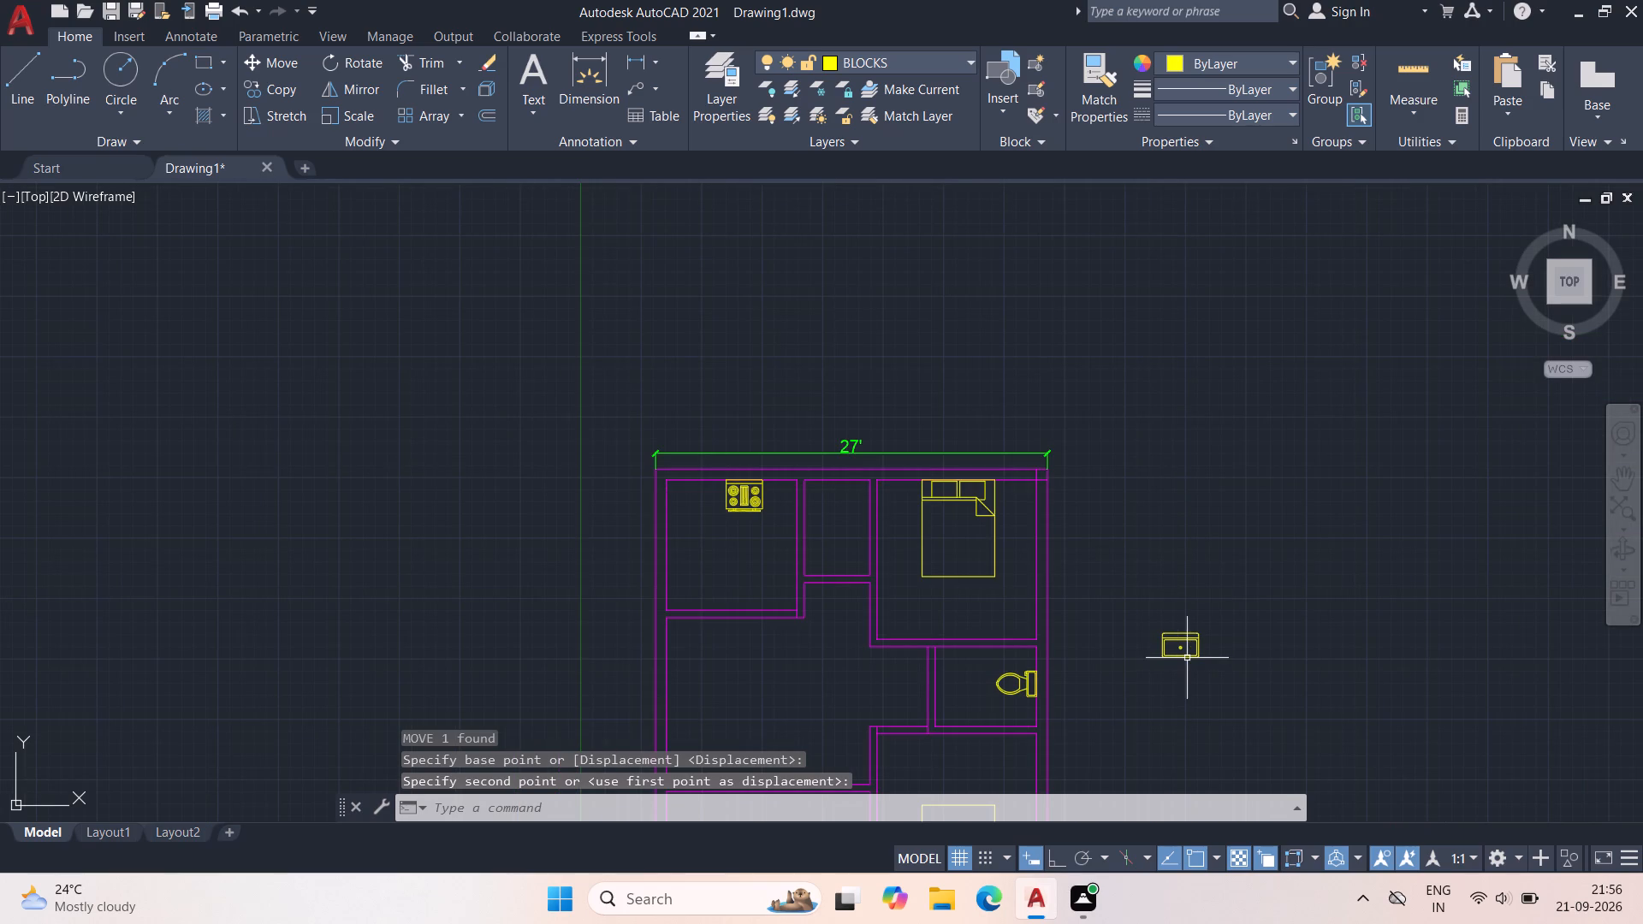
pyautogui.click(1187, 658)
pyautogui.scroll(4, 1198, 653)
pyautogui.moveTo(1201, 641); pyautogui.dragTo(1147, 545, button='middle')
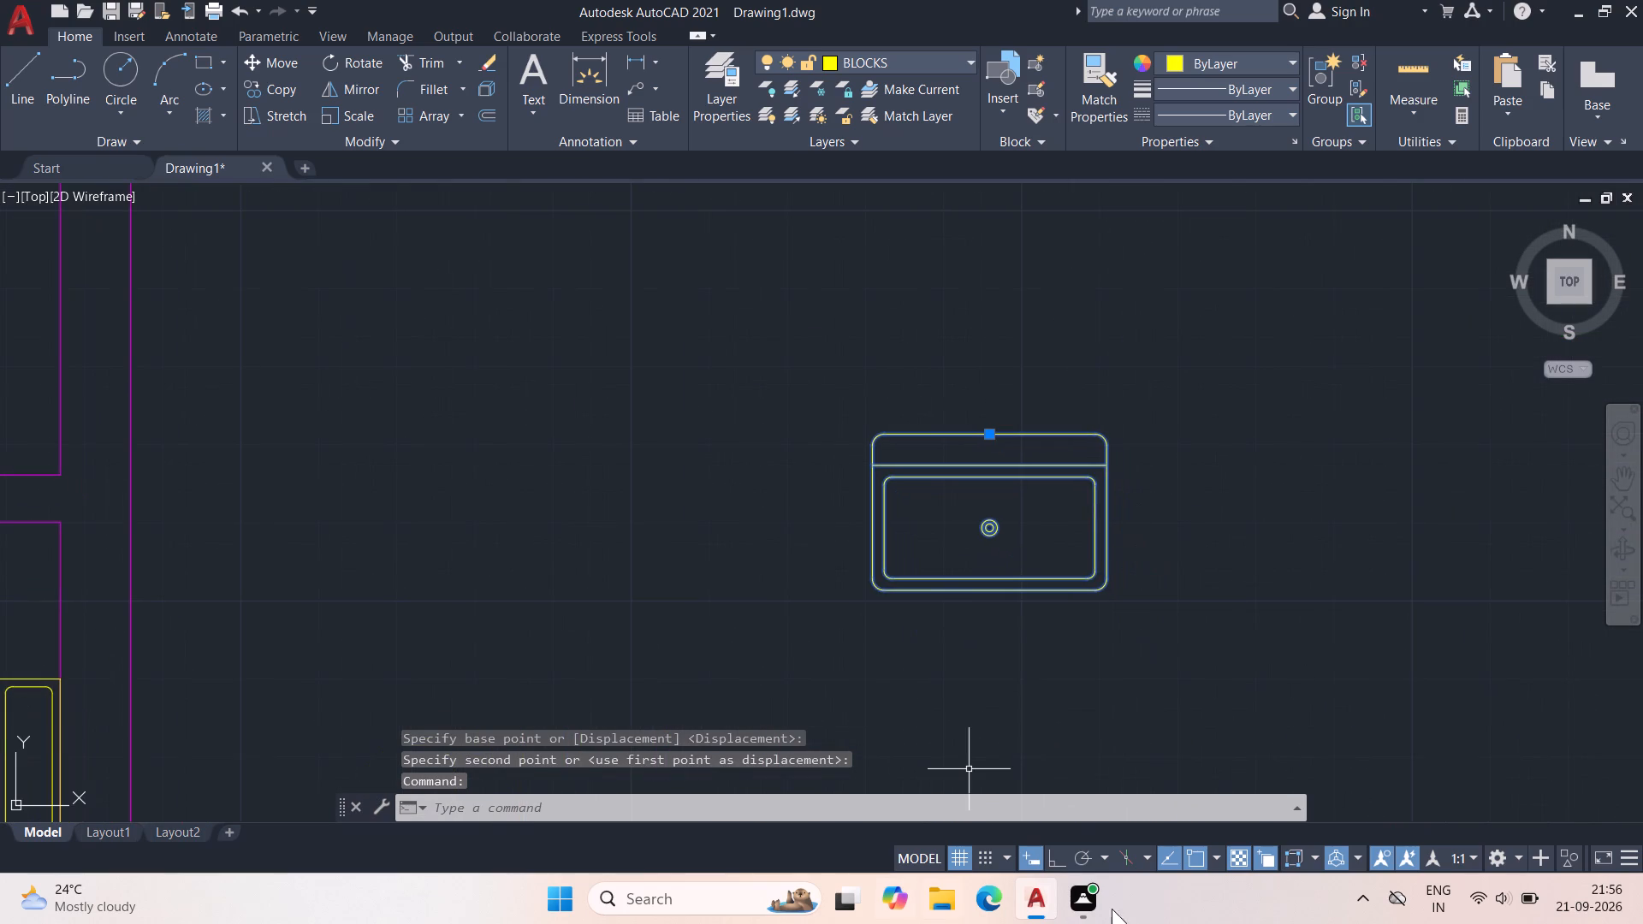
pyautogui.click(1059, 852)
pyautogui.press('r')
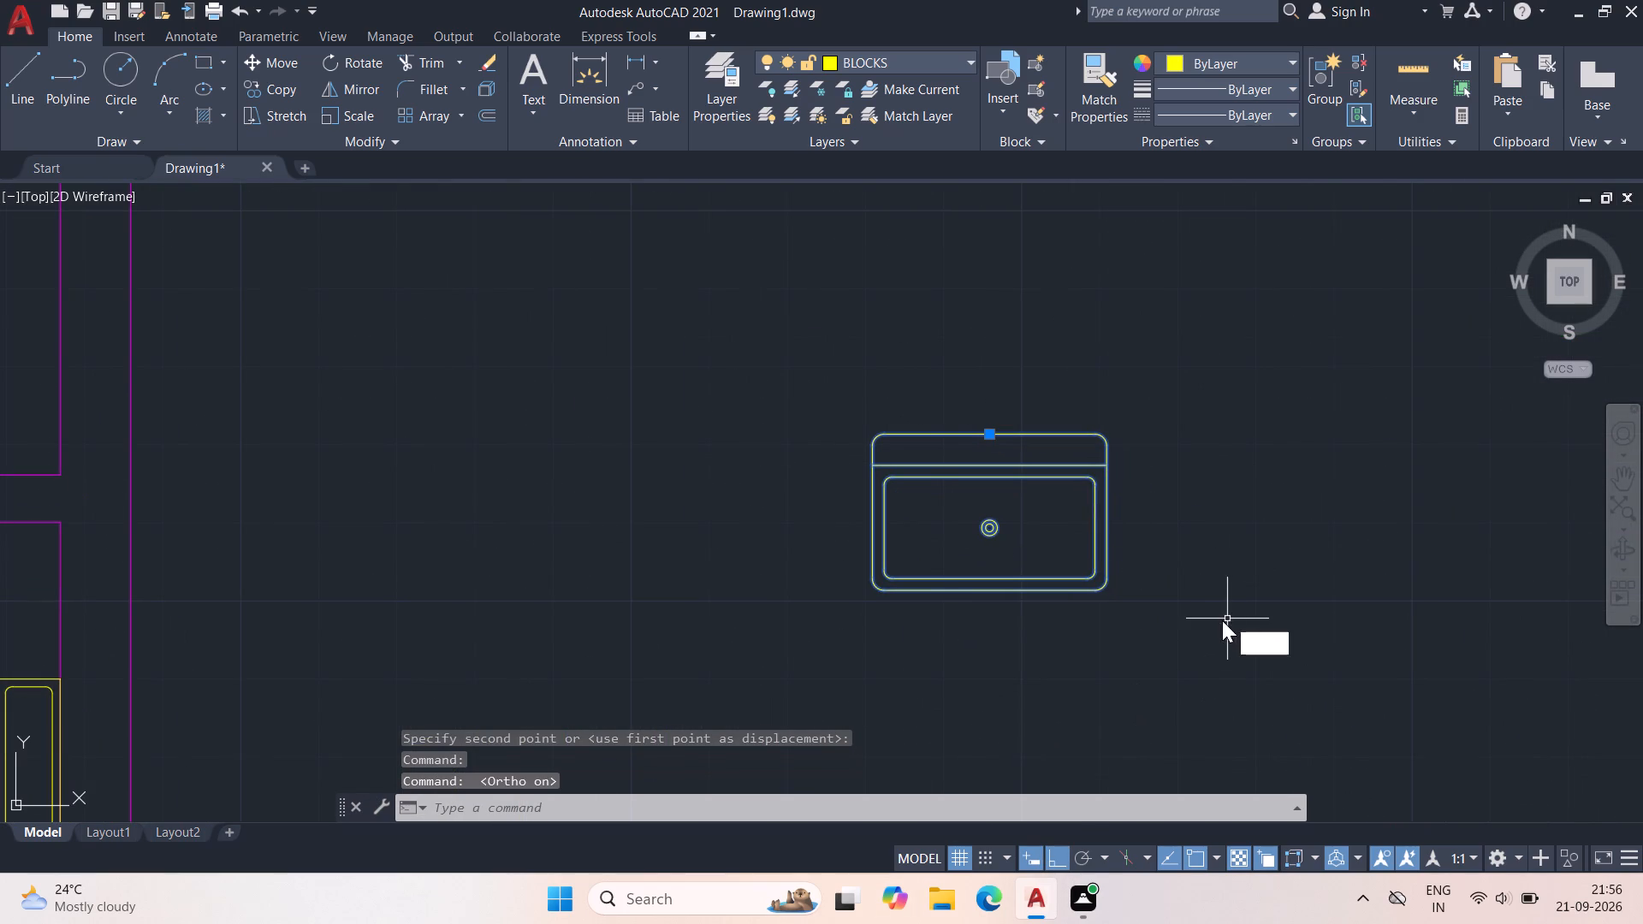
pyautogui.press('o')
pyautogui.press('space')
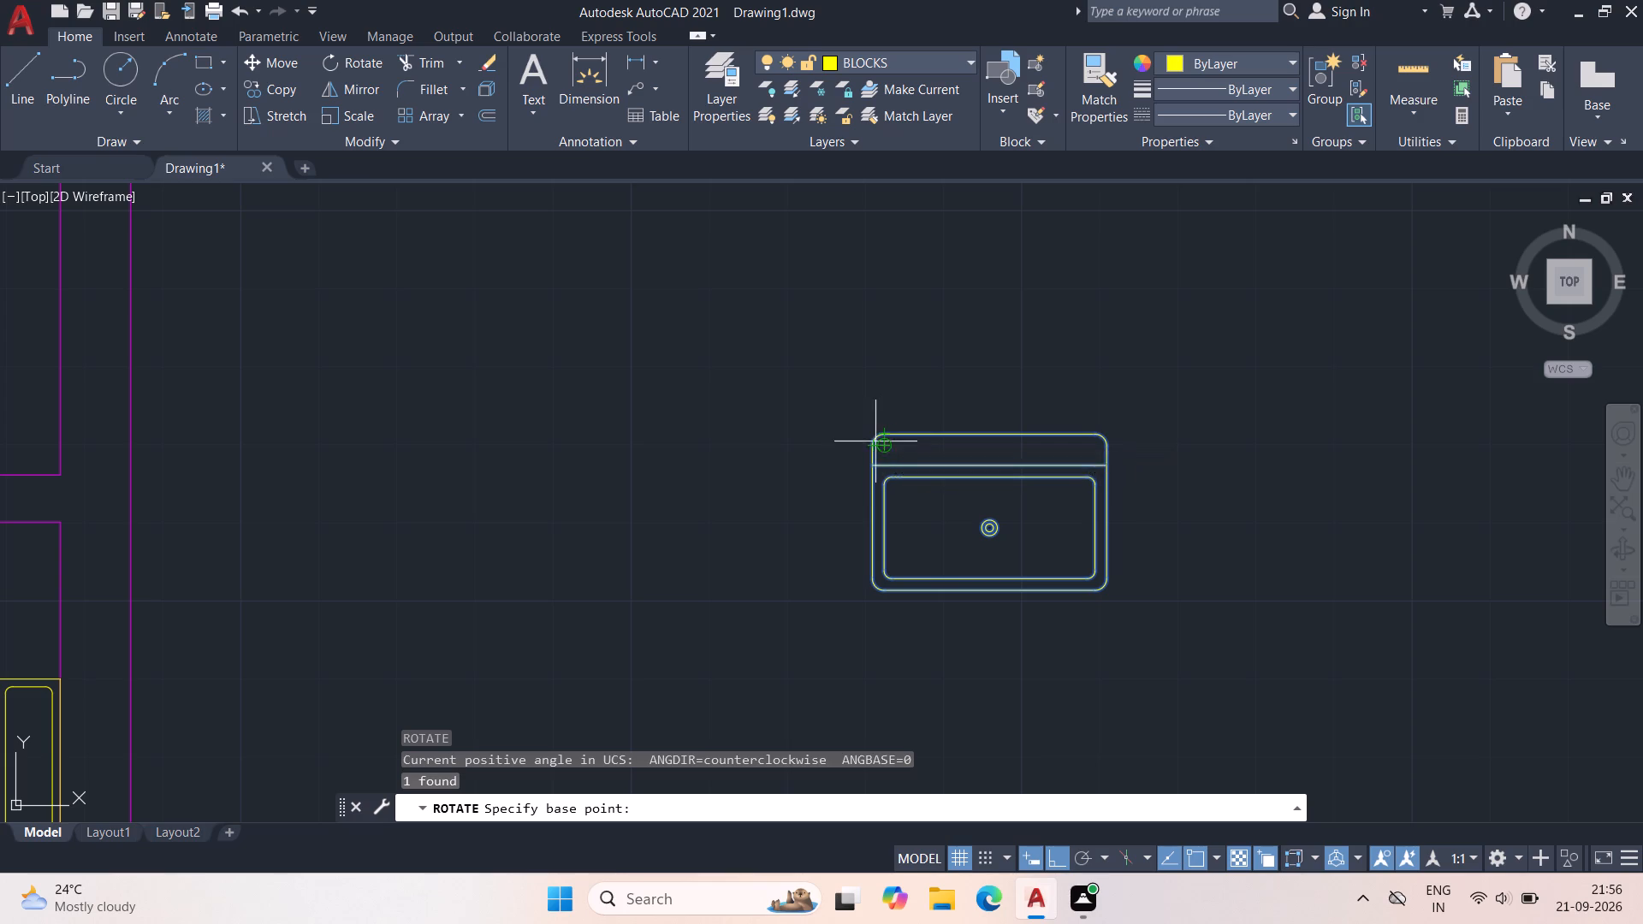
pyautogui.click(879, 433)
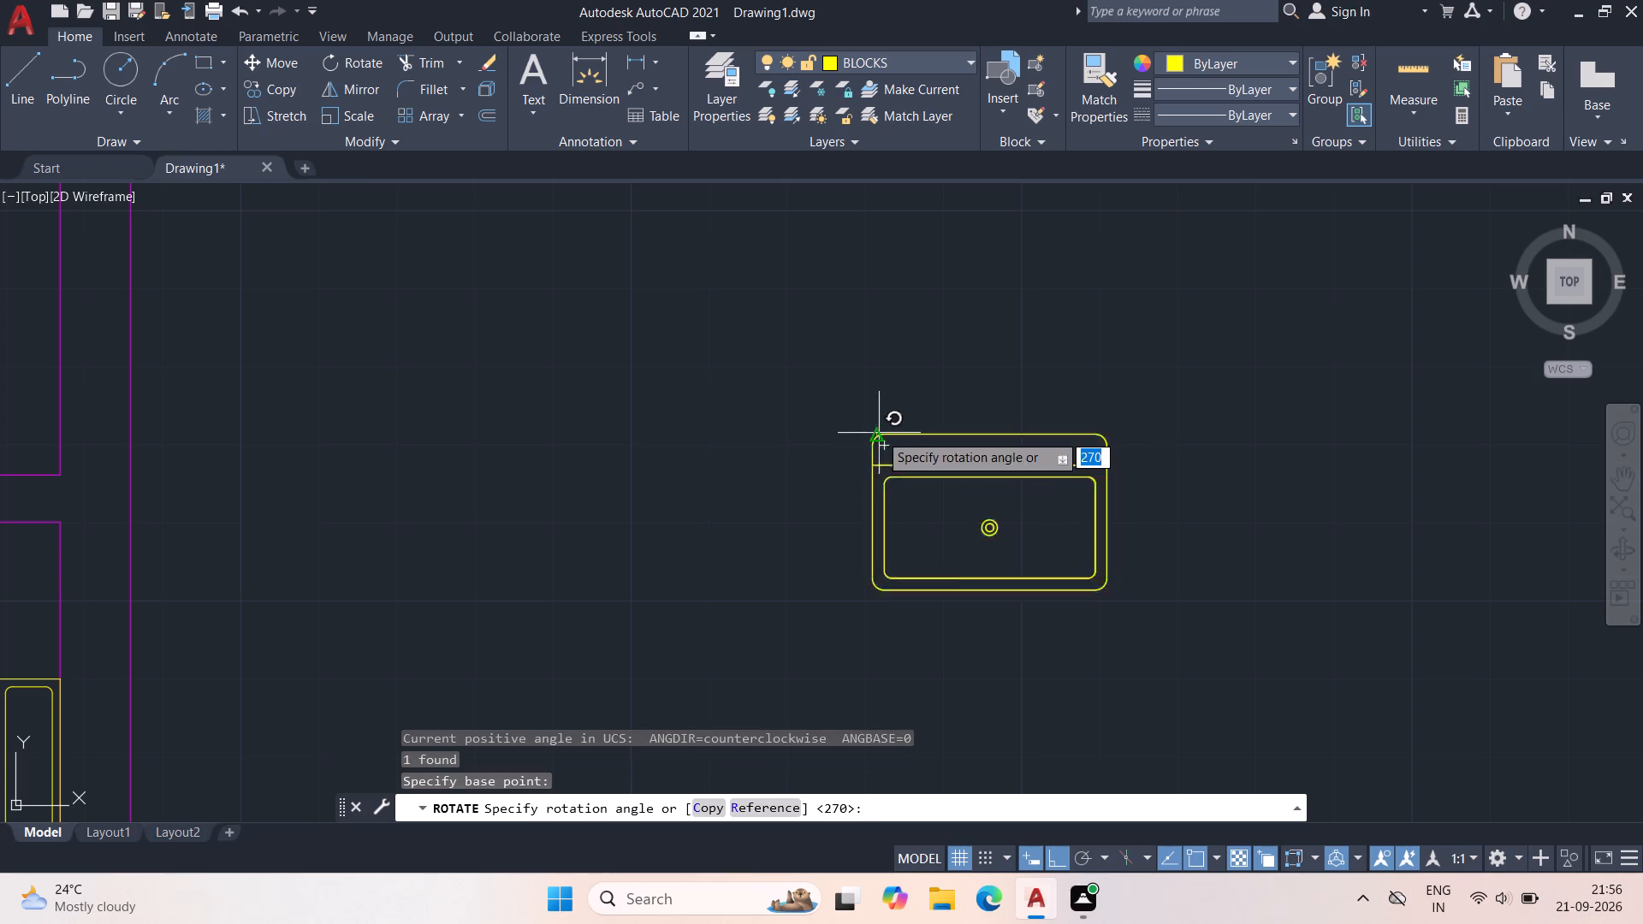
pyautogui.click(905, 265)
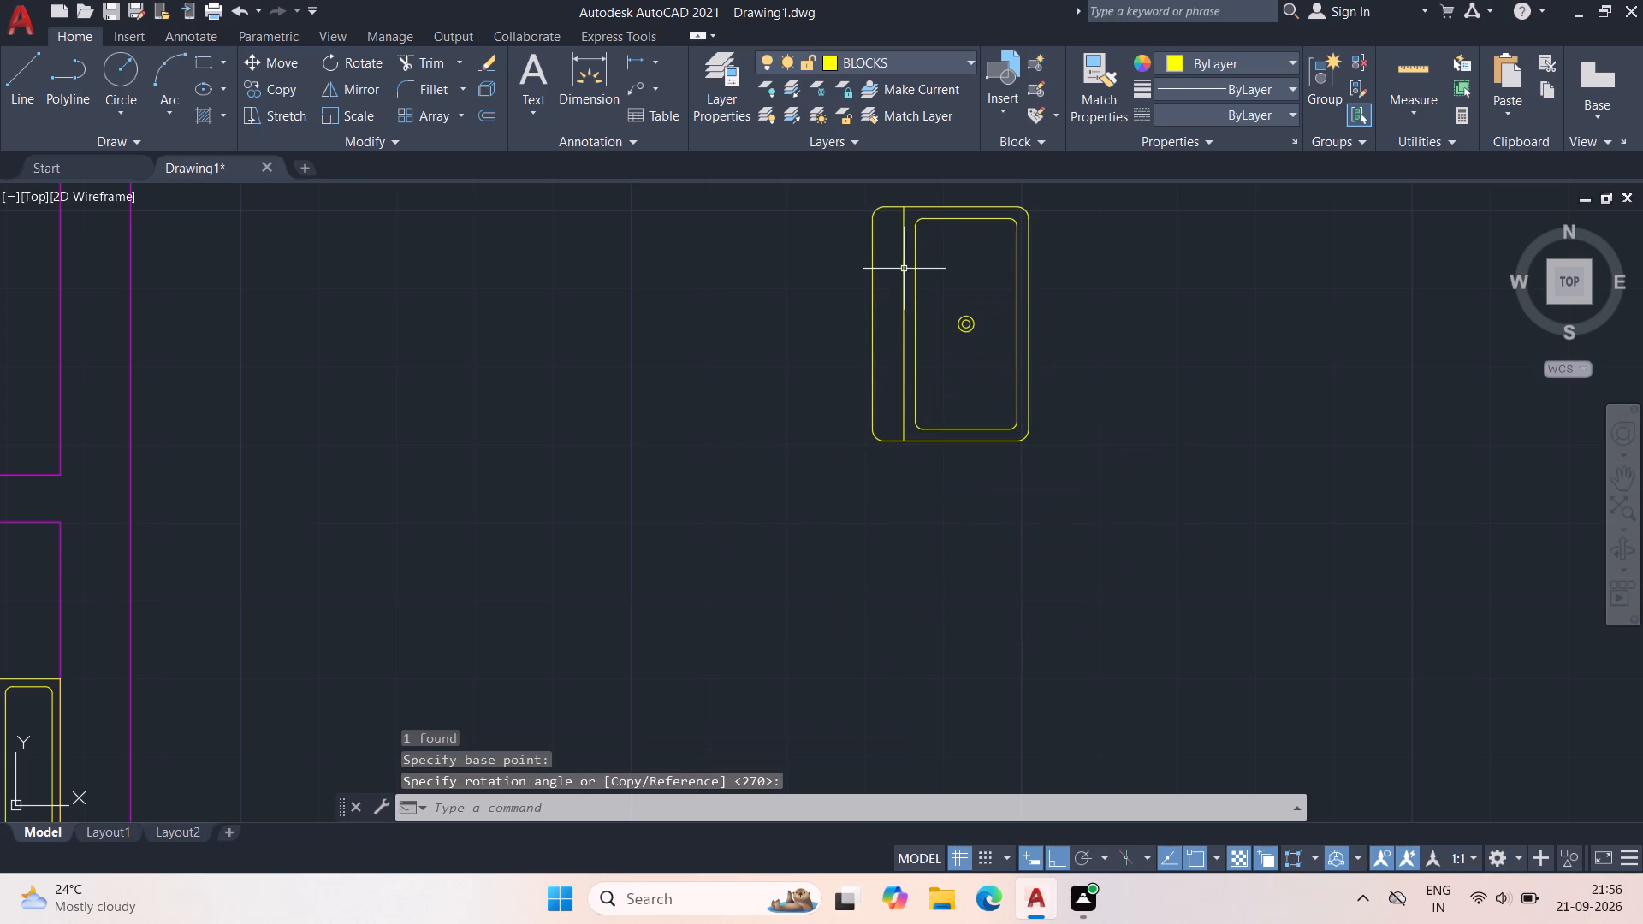
# With Ortho off, move the rotated sink into the upper-left room beside its left wall, below the range's level.
pyautogui.click(917, 412)
pyautogui.write('M')
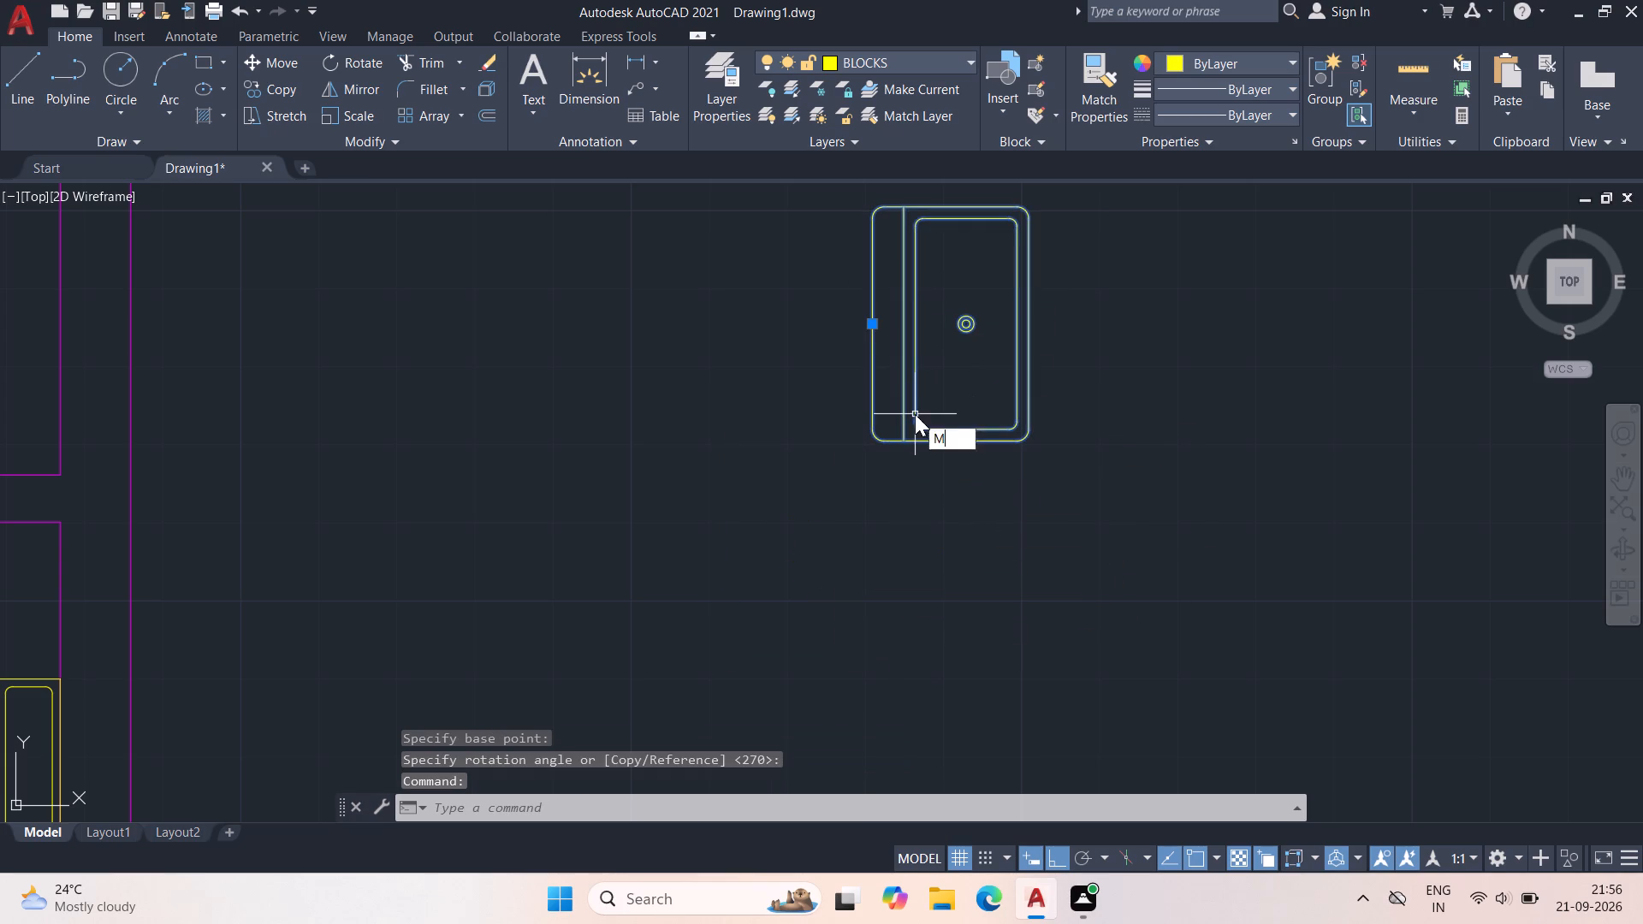
pyautogui.press('space')
pyautogui.click(877, 432)
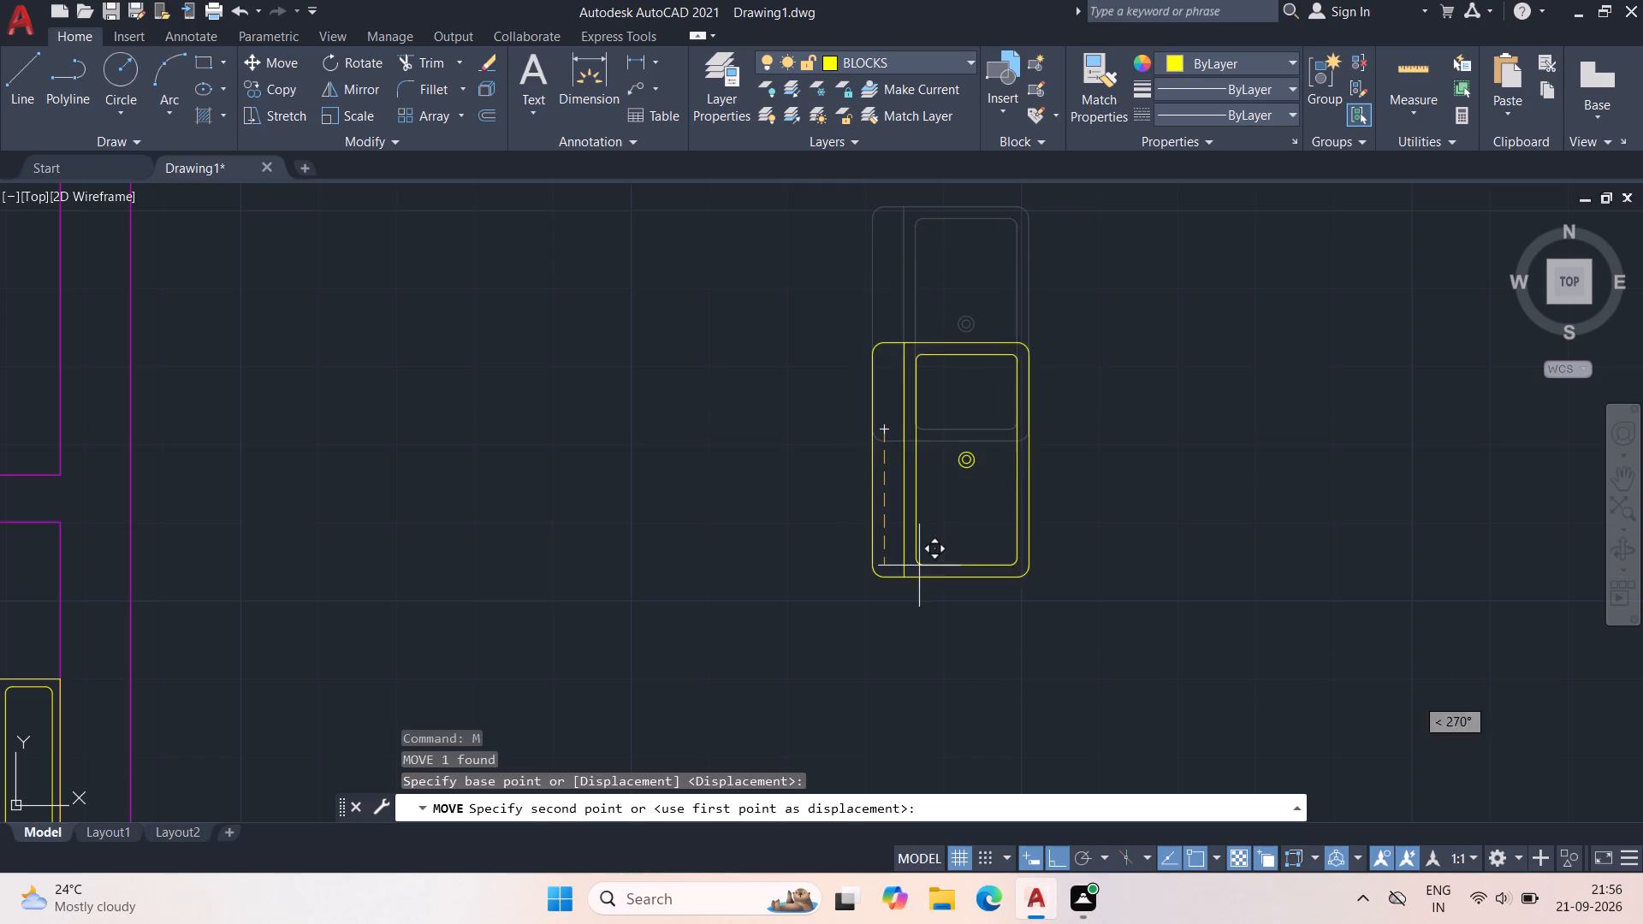
pyautogui.click(1051, 855)
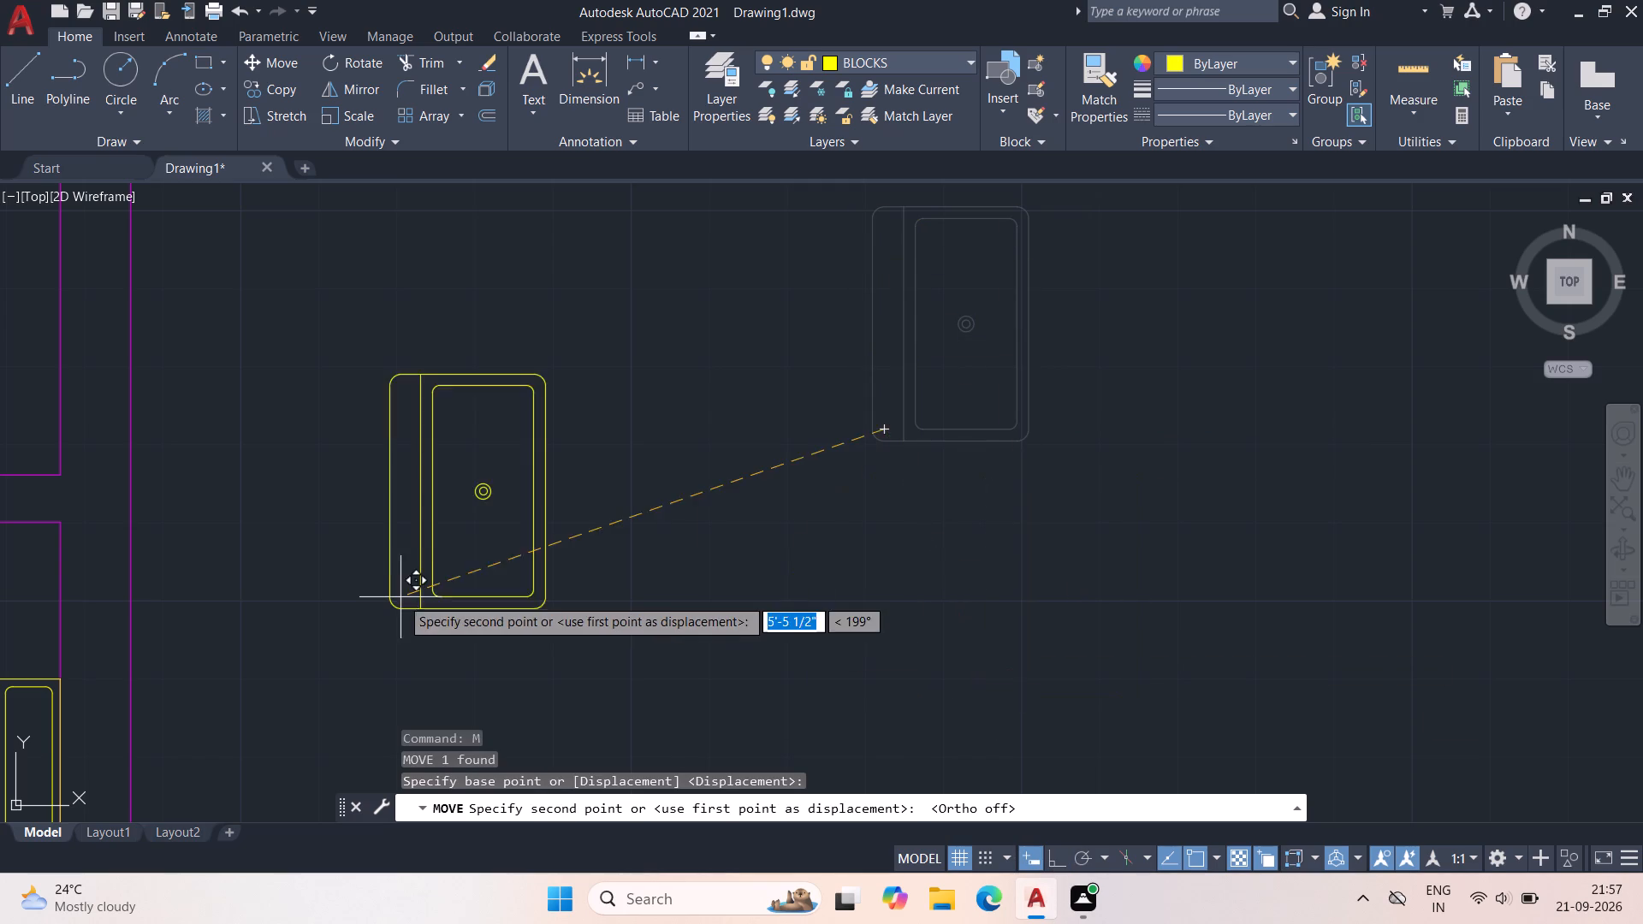
pyautogui.scroll(-3, 405, 553)
pyautogui.moveTo(415, 541); pyautogui.dragTo(1452, 656, button='middle')
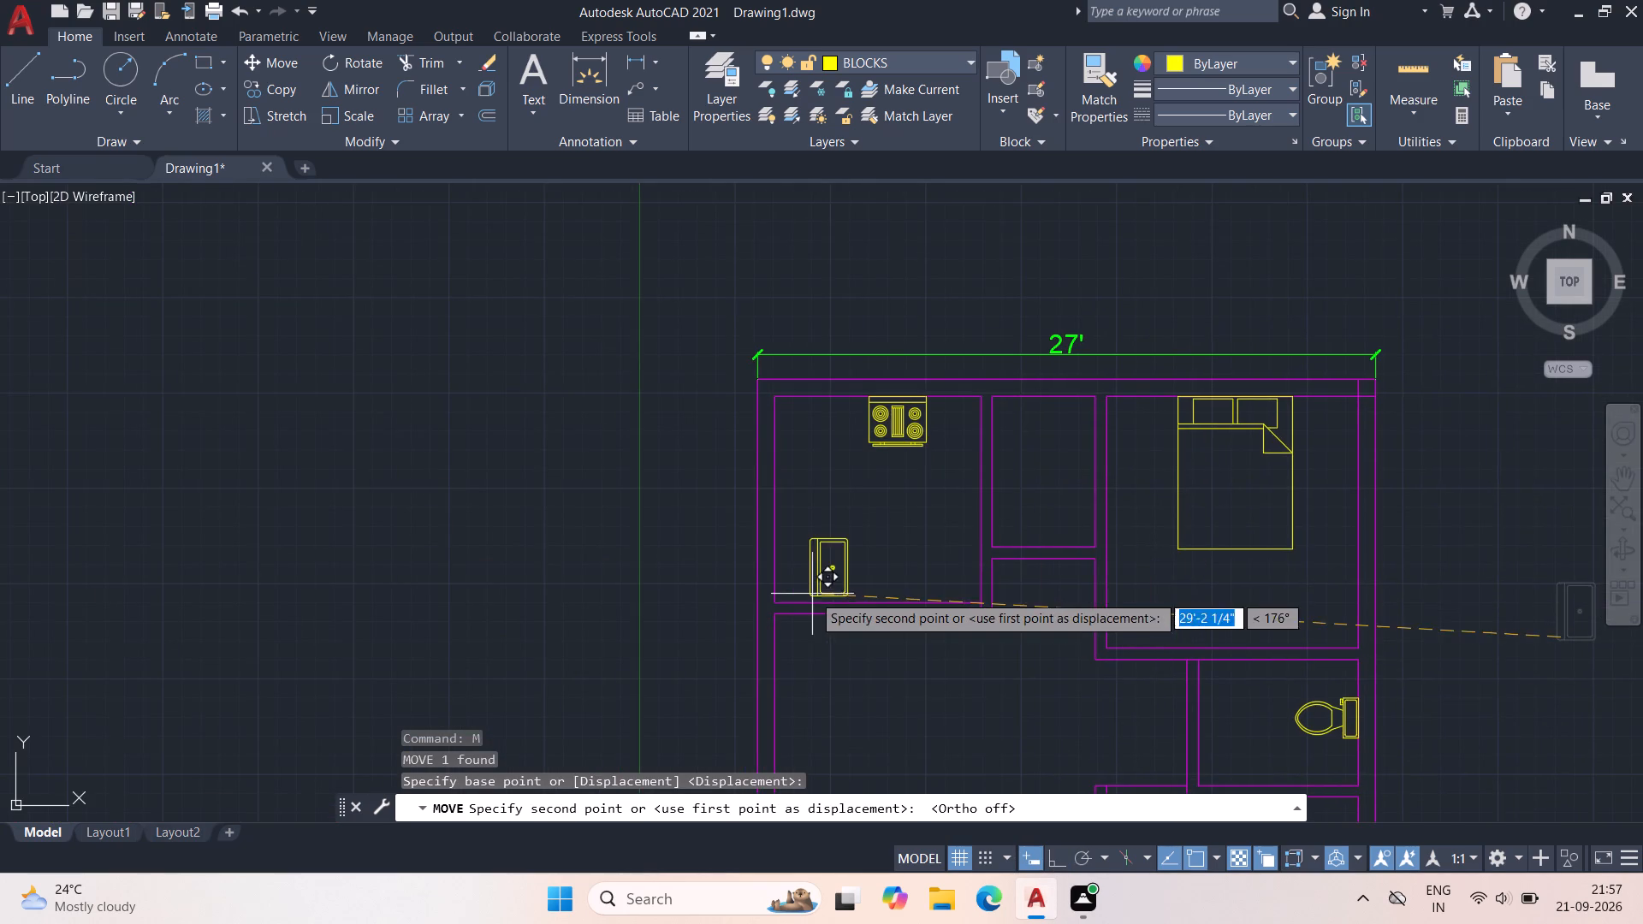
pyautogui.scroll(2, 780, 583)
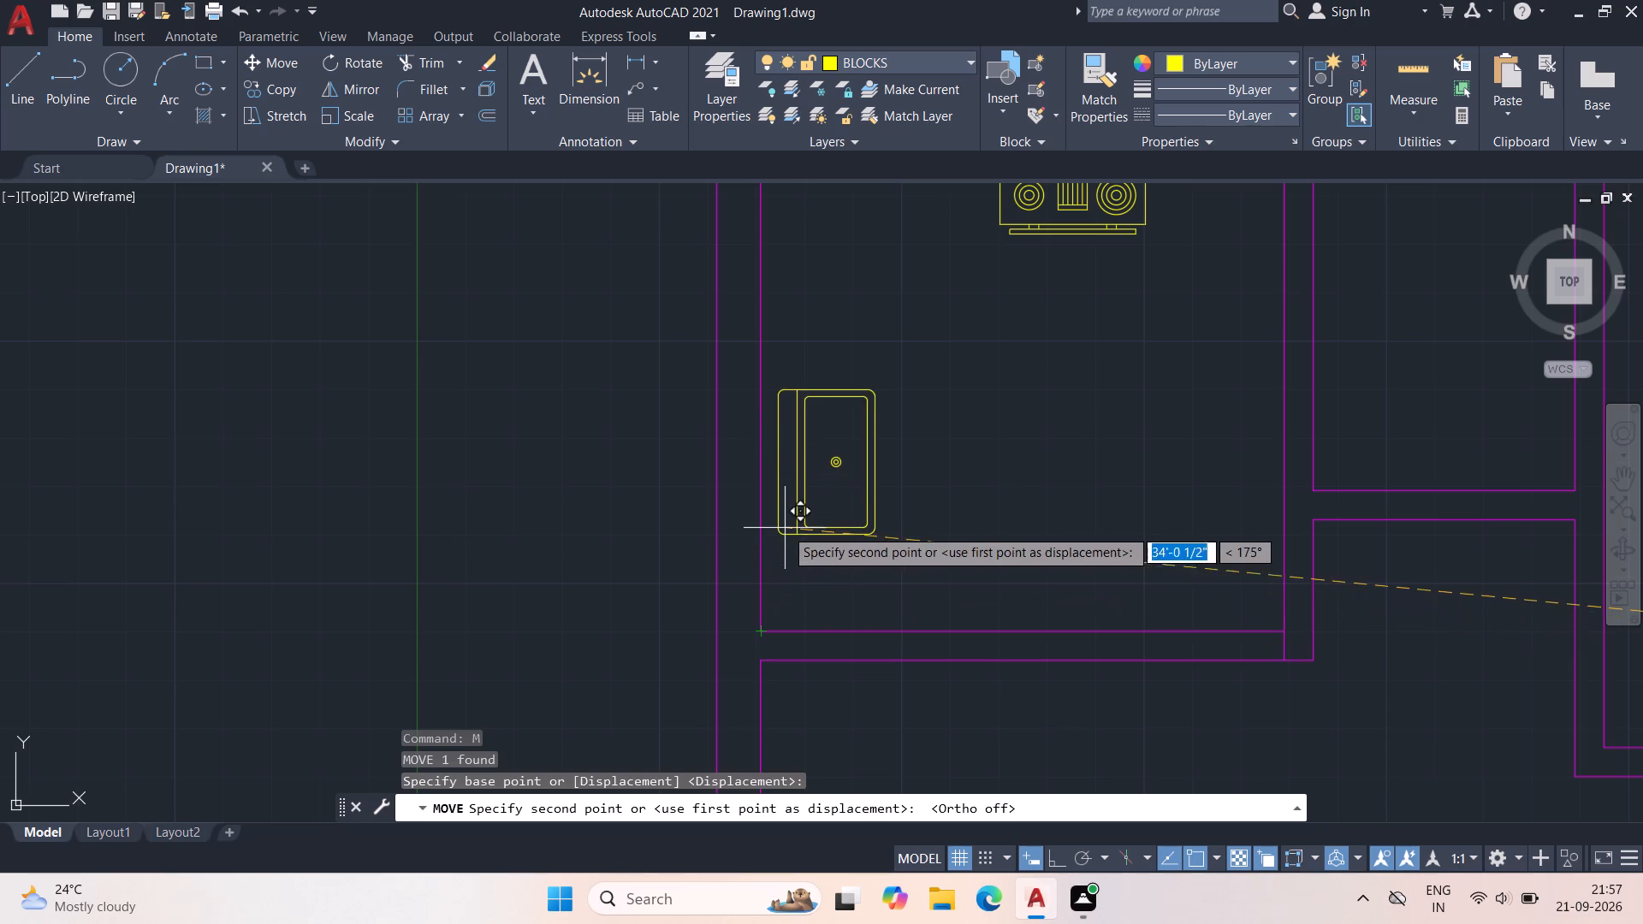
pyautogui.click(777, 506)
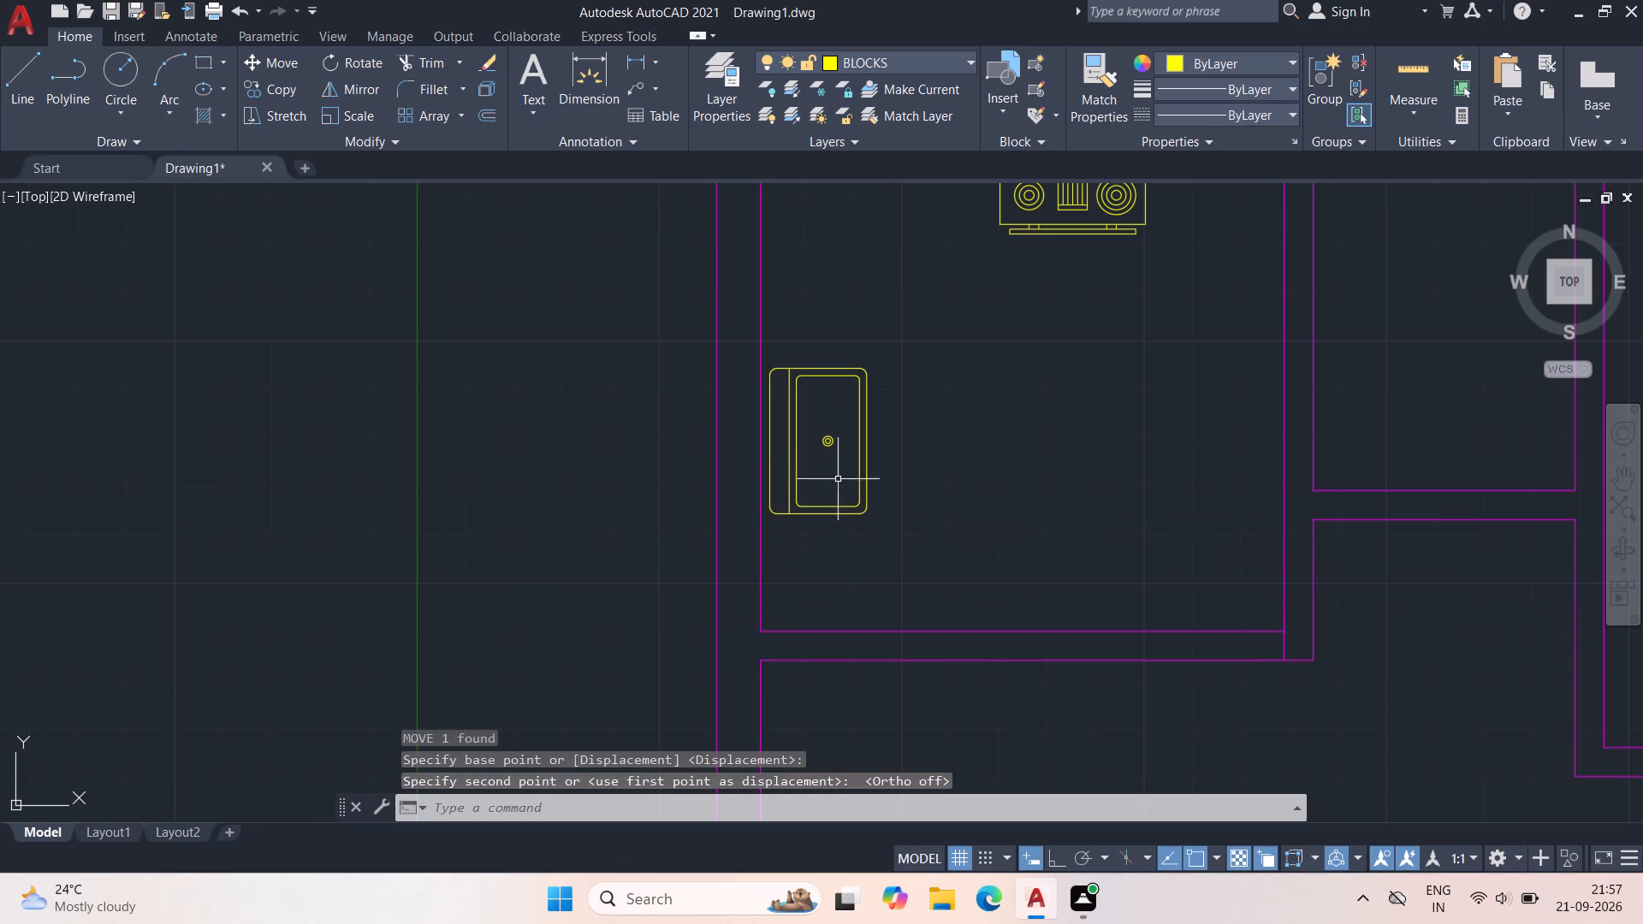
# On the WALLS layer with Ortho on, draw a horizontal line from about 2'-4" above the kitchen right wall's midpoint, leftward past the outer wall.
pyautogui.scroll(-1, 845, 469)
pyautogui.moveTo(901, 471); pyautogui.dragTo(780, 510, button='middle')
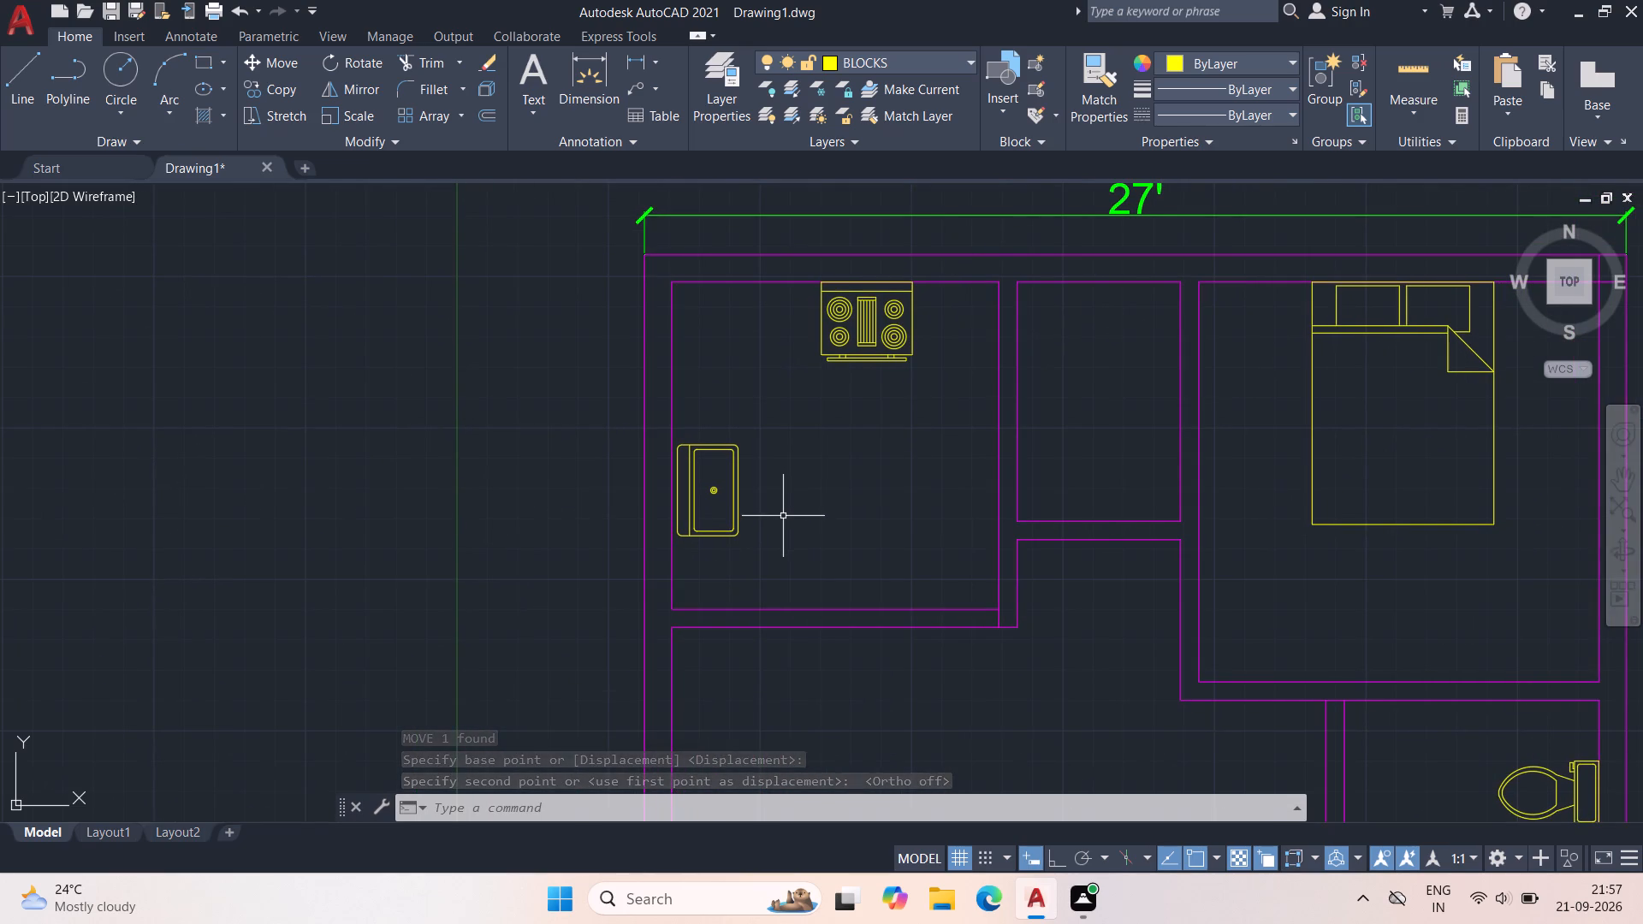
pyautogui.scroll(1, 790, 512)
pyautogui.moveTo(792, 551); pyautogui.dragTo(769, 530, button='middle')
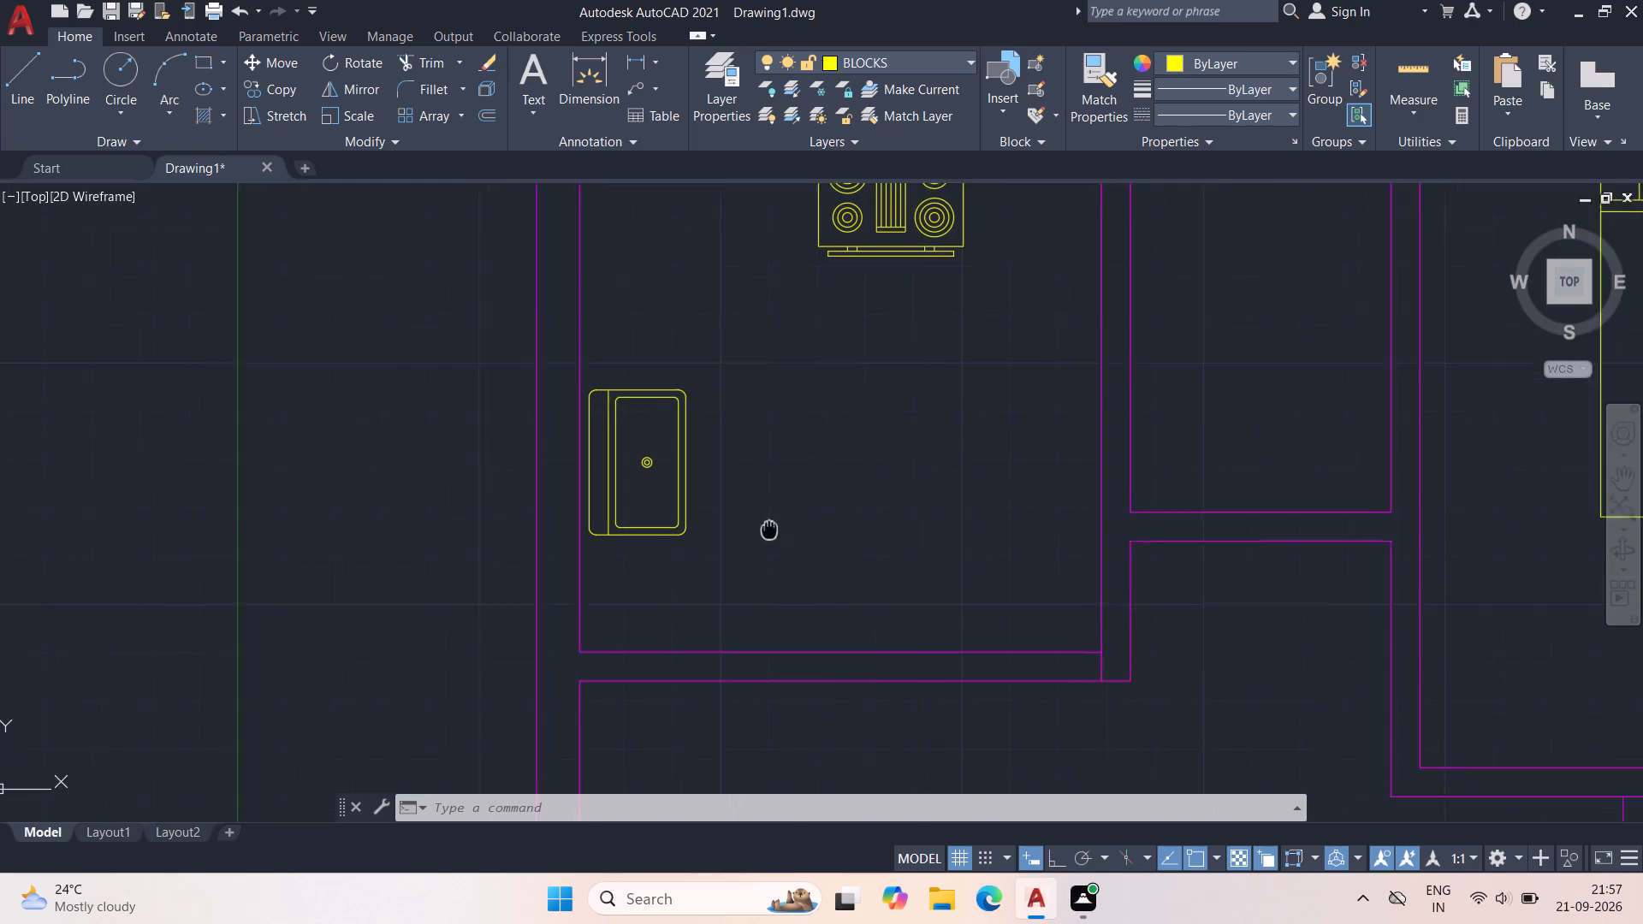
pyautogui.moveTo(769, 530); pyautogui.dragTo(501, 506, button='middle')
pyautogui.click(910, 56)
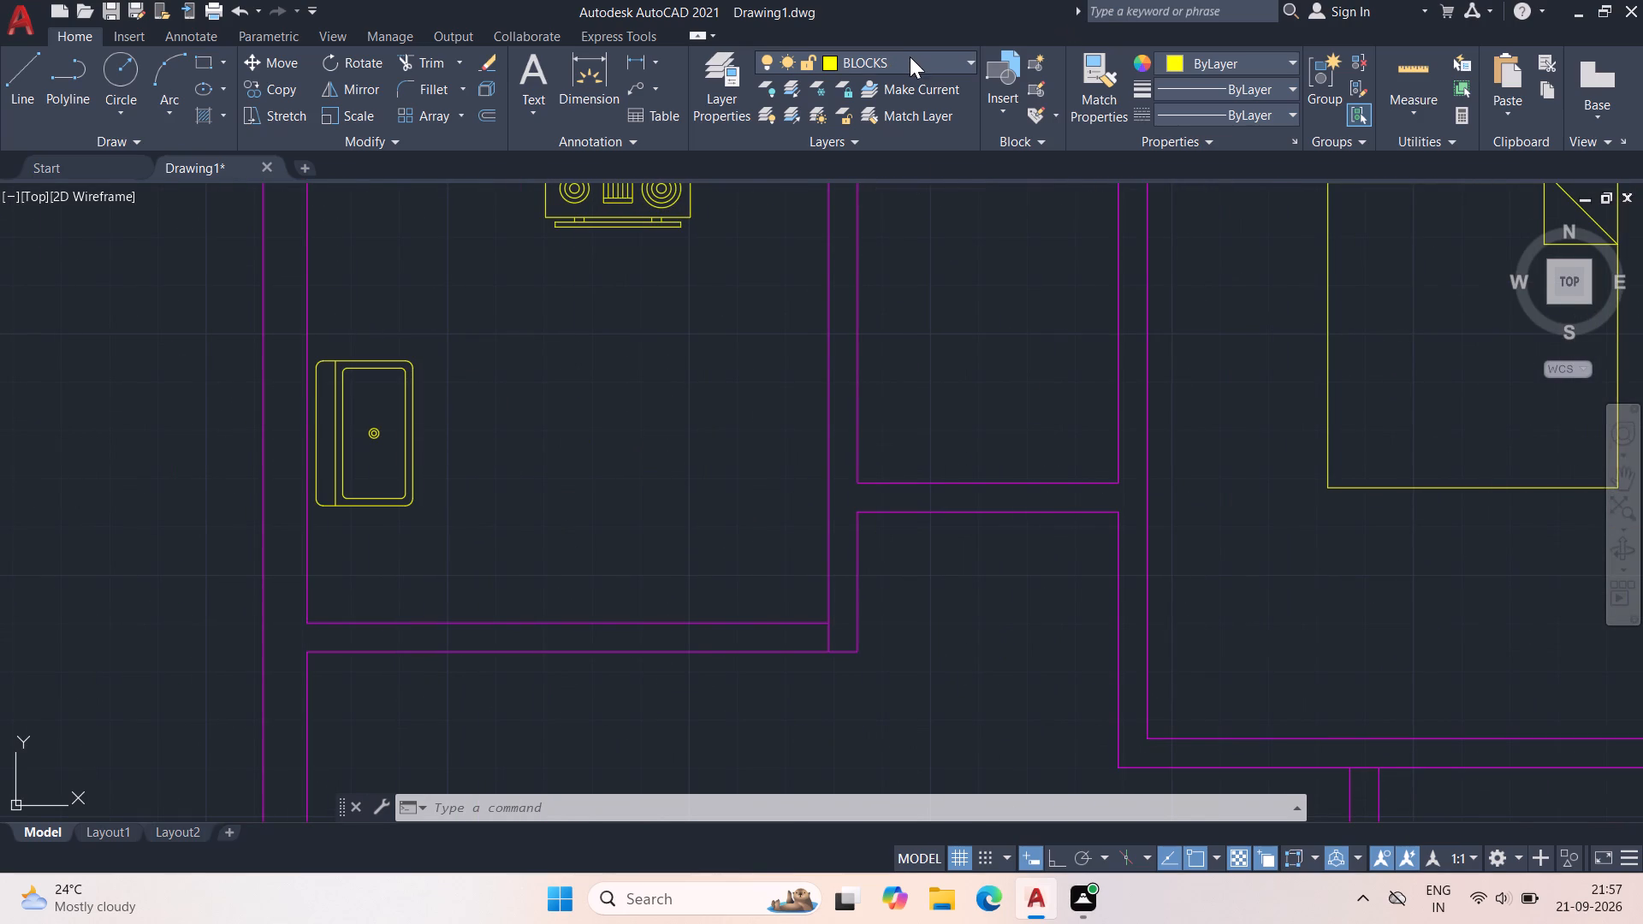
pyautogui.click(883, 290)
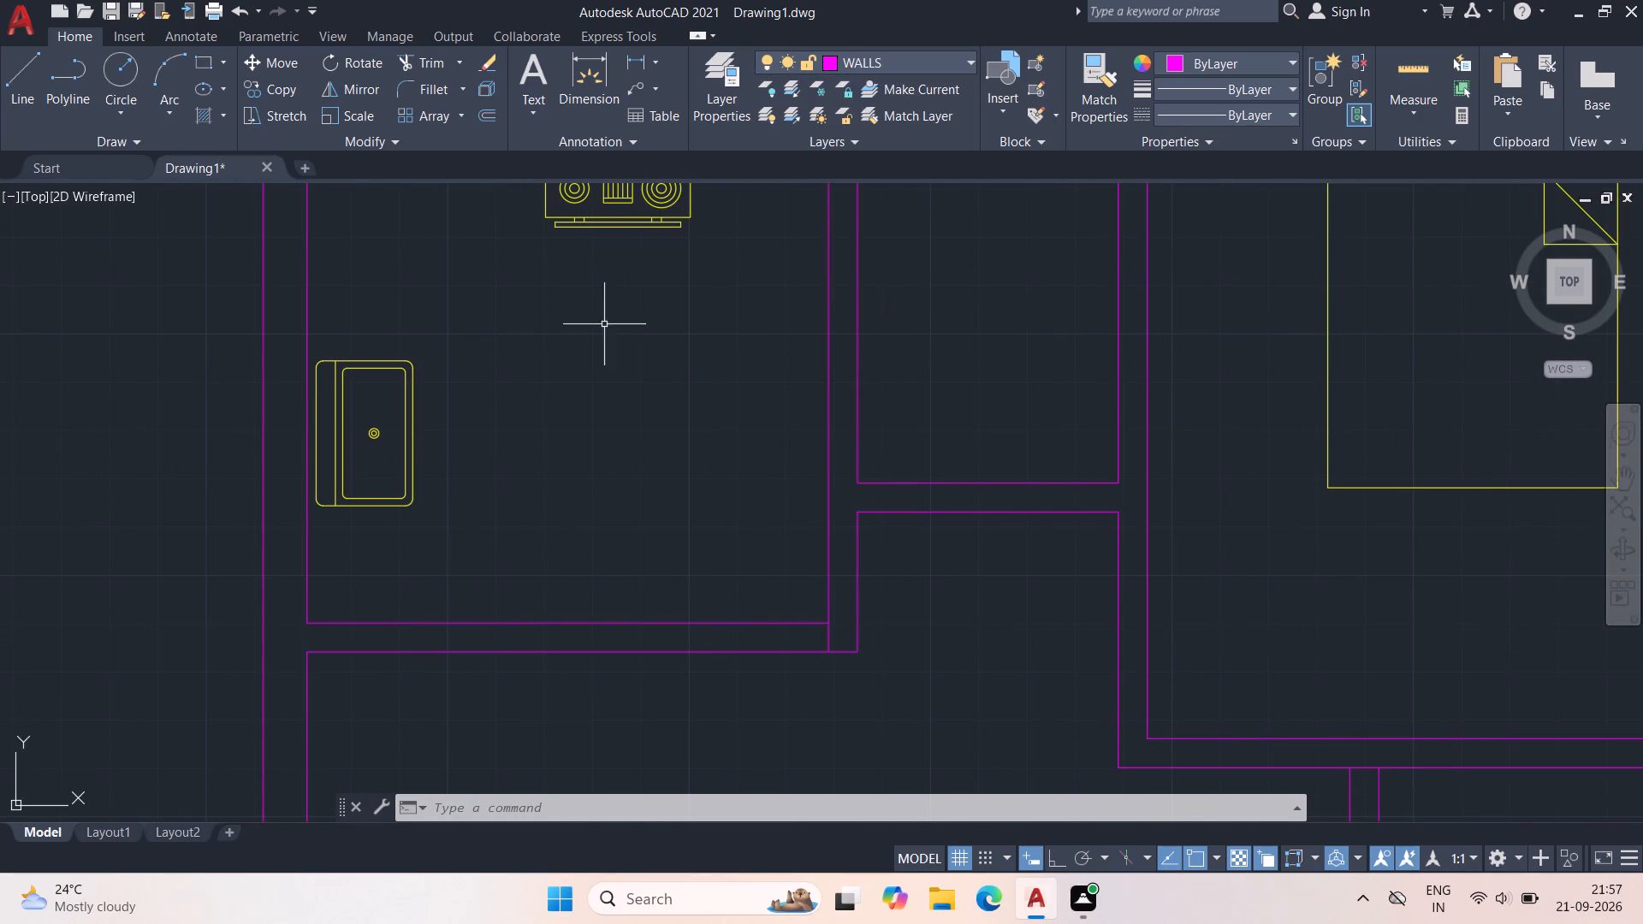
pyautogui.press('l')
pyautogui.press('space')
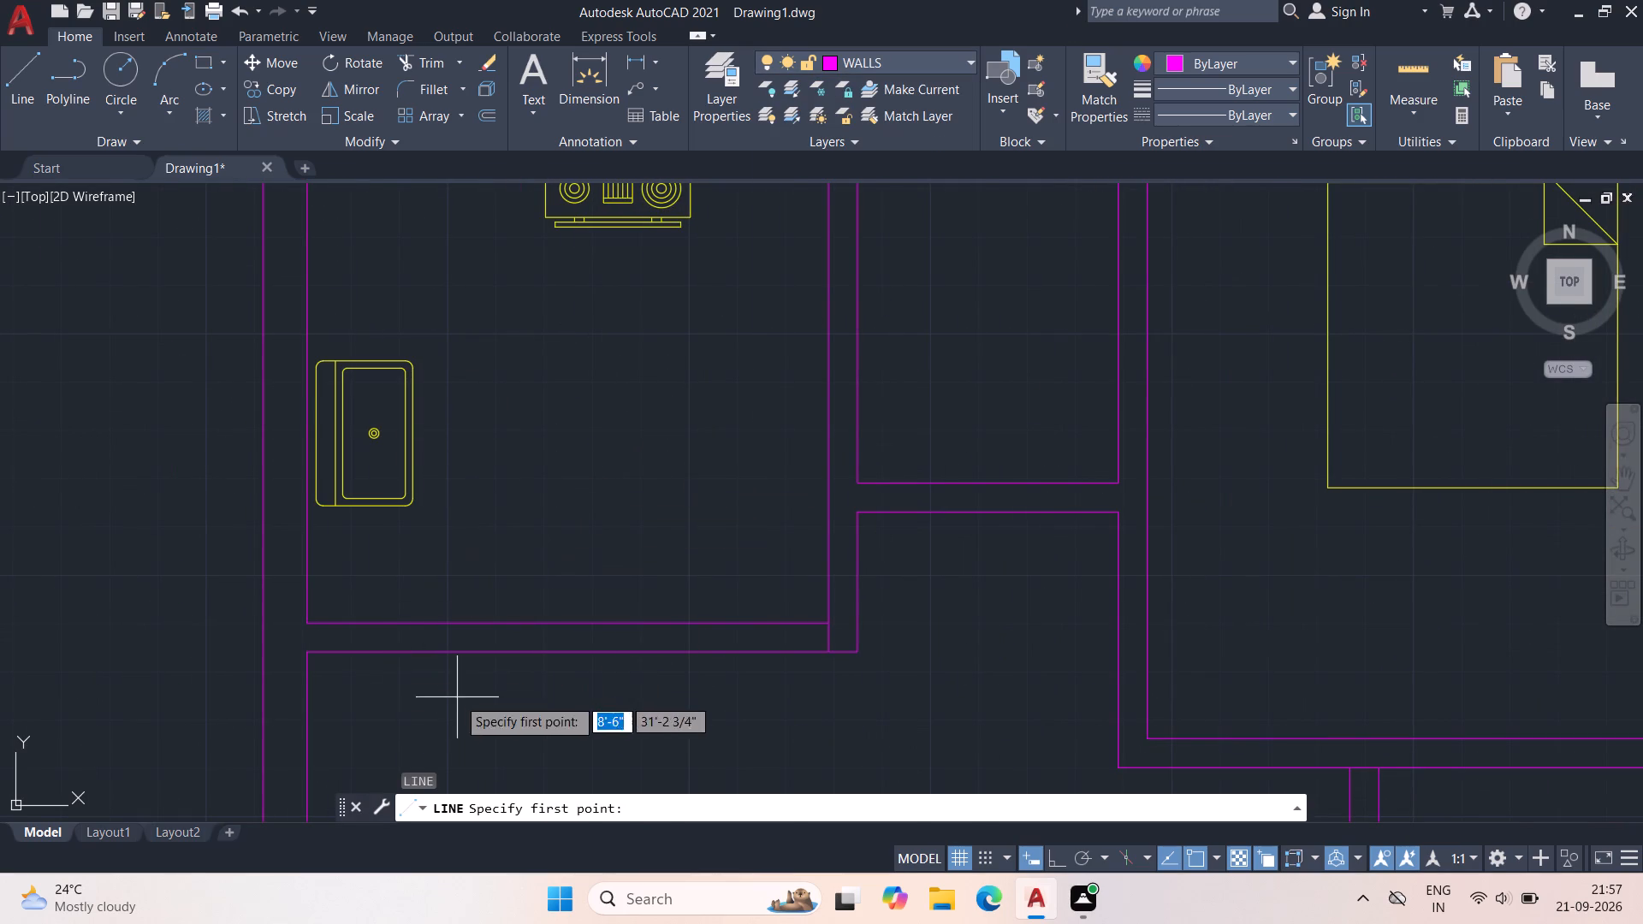
pyautogui.moveTo(558, 398); pyautogui.dragTo(663, 515, button='middle')
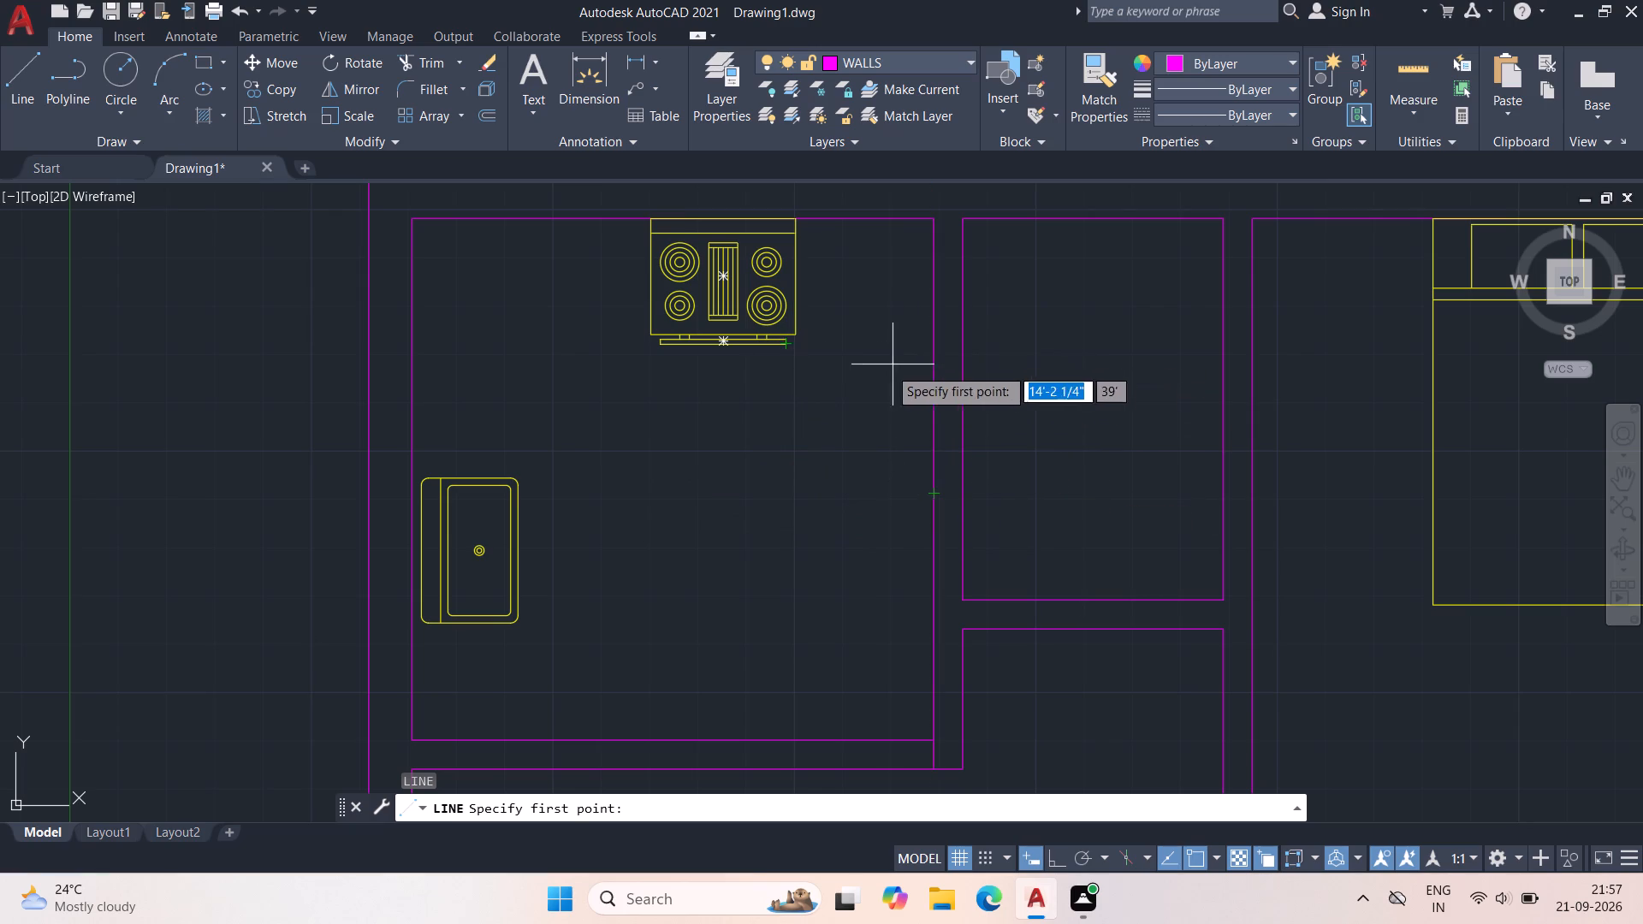
pyautogui.click(933, 358)
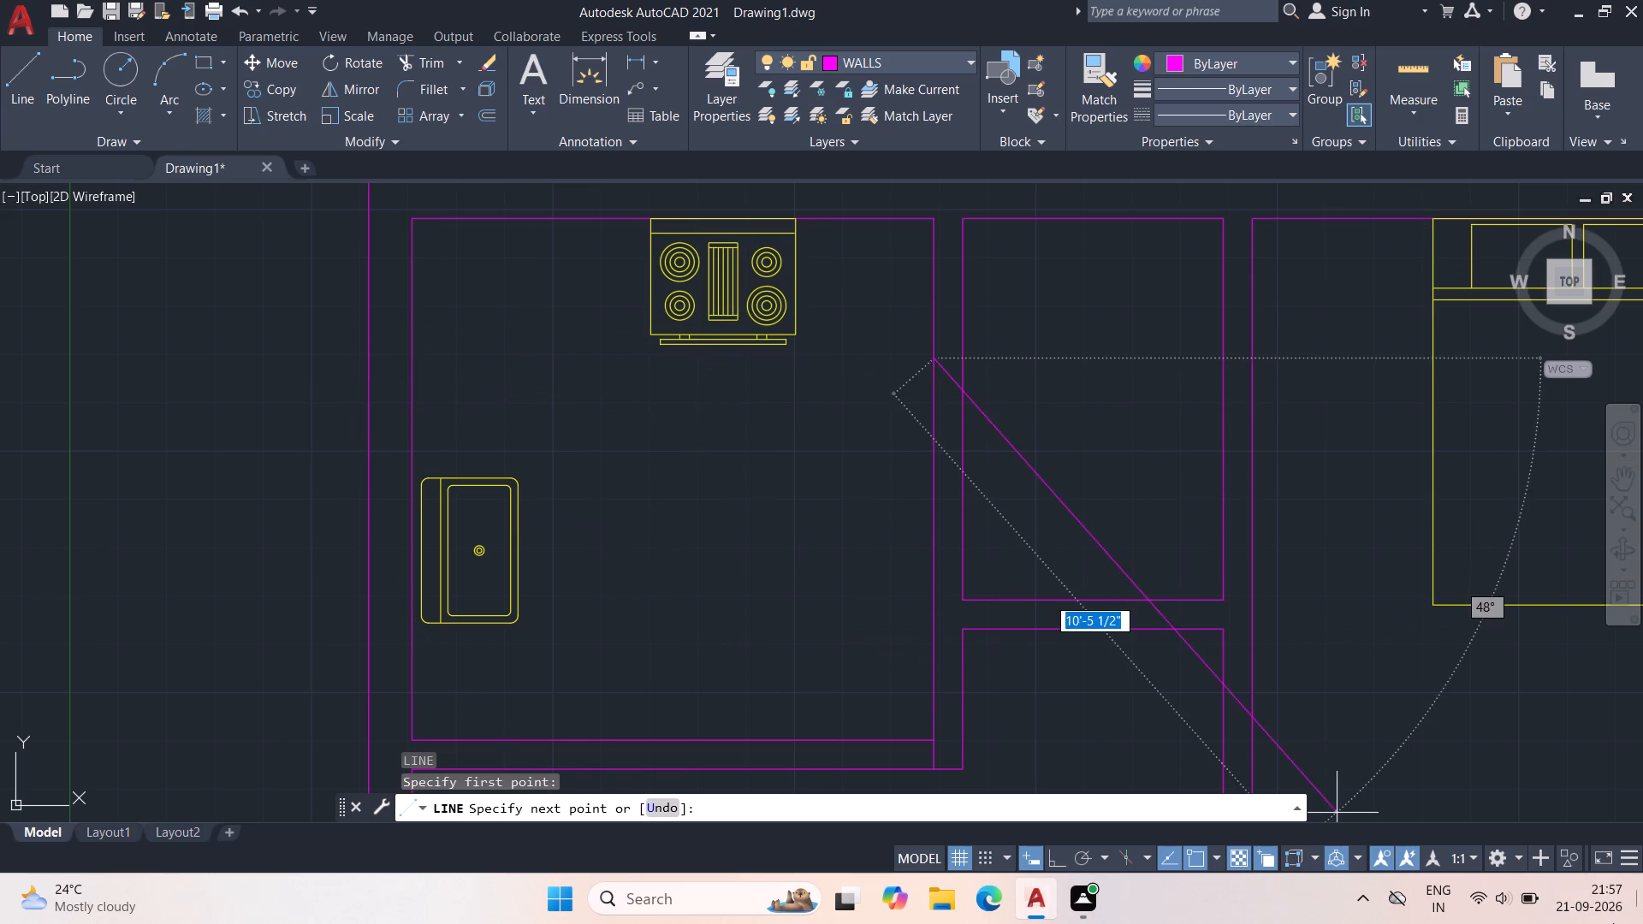
pyautogui.click(1064, 857)
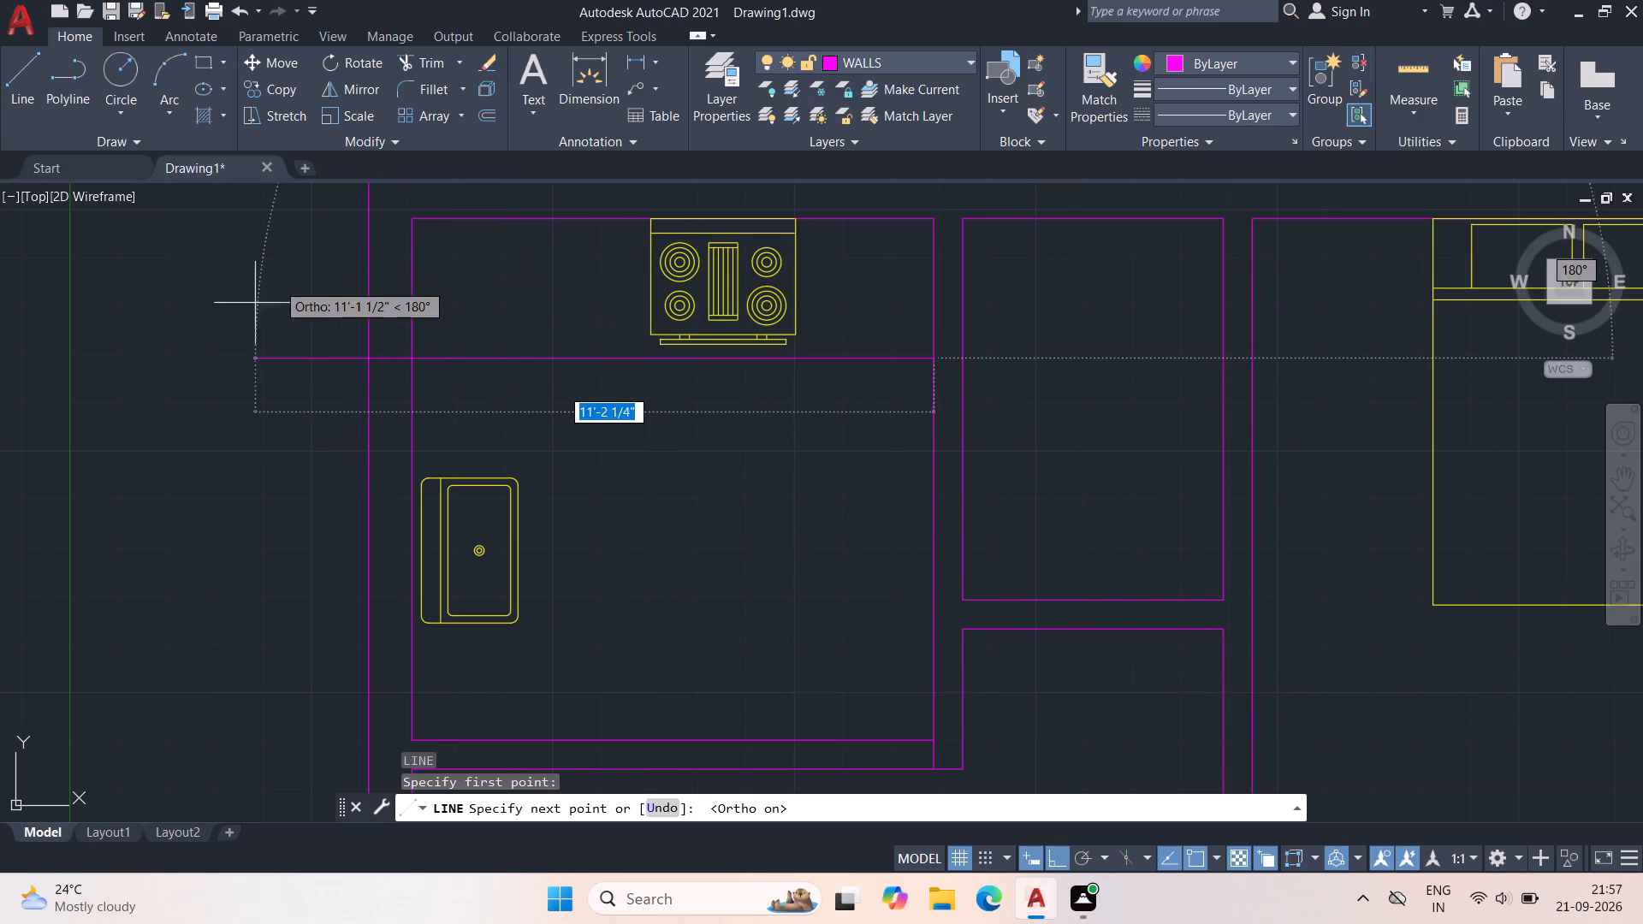
pyautogui.click(175, 375)
pyautogui.press('Escape')
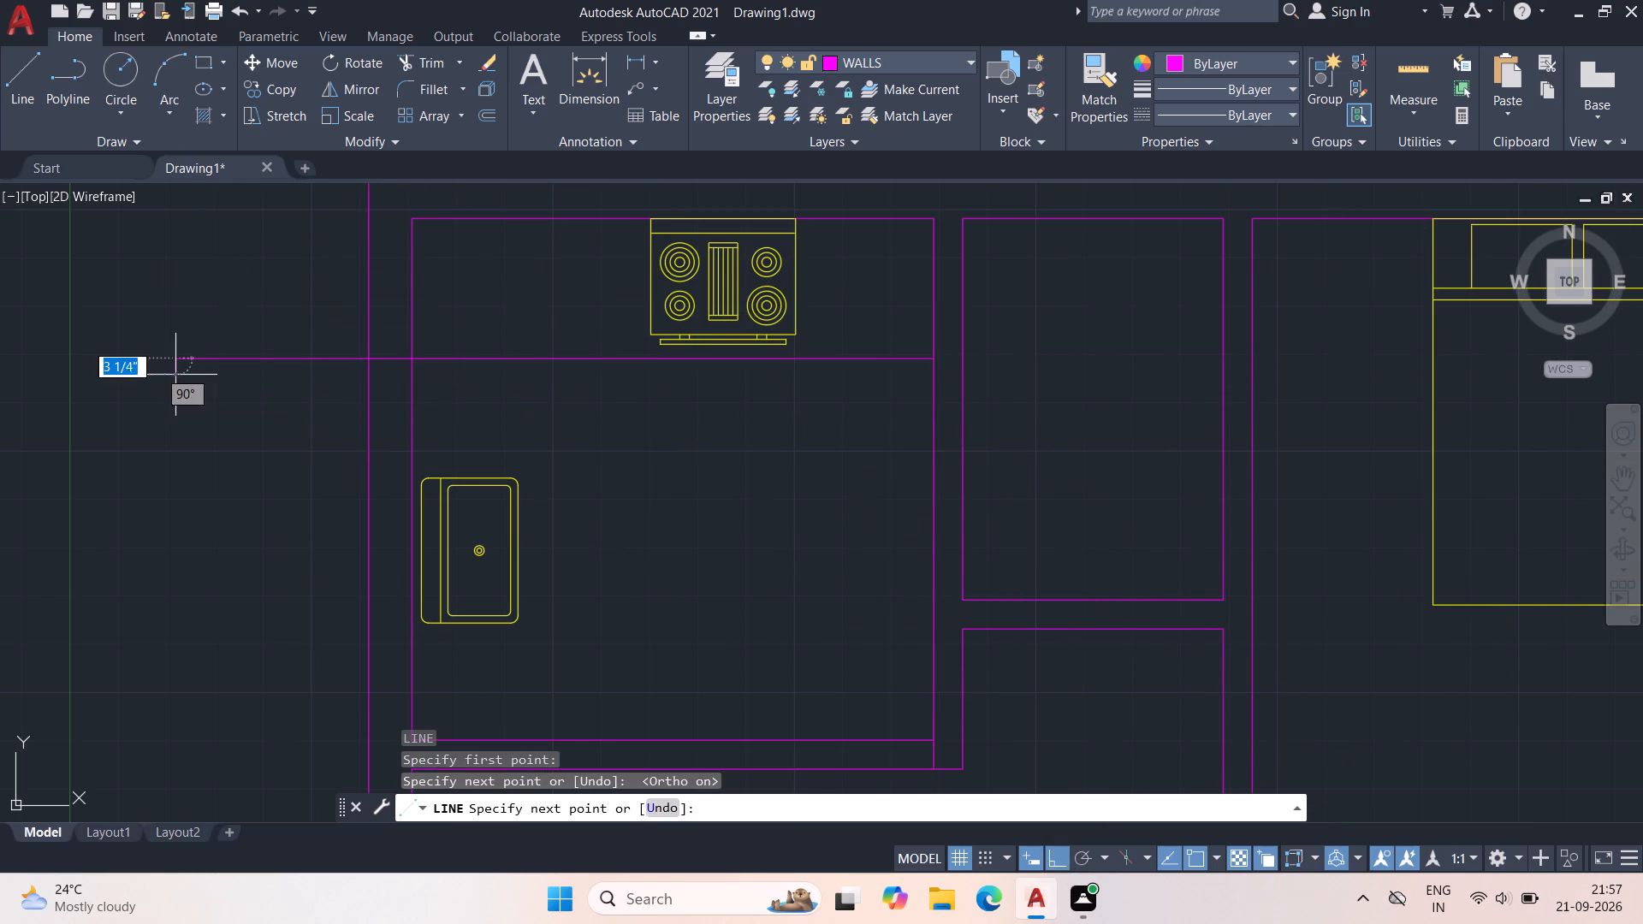
# Draw a vertical line from the kitchen's bottom inner wall line, just right of the sink, up past the horizontal counter line.
pyautogui.moveTo(332, 577); pyautogui.dragTo(336, 468, button='middle')
pyautogui.press('l')
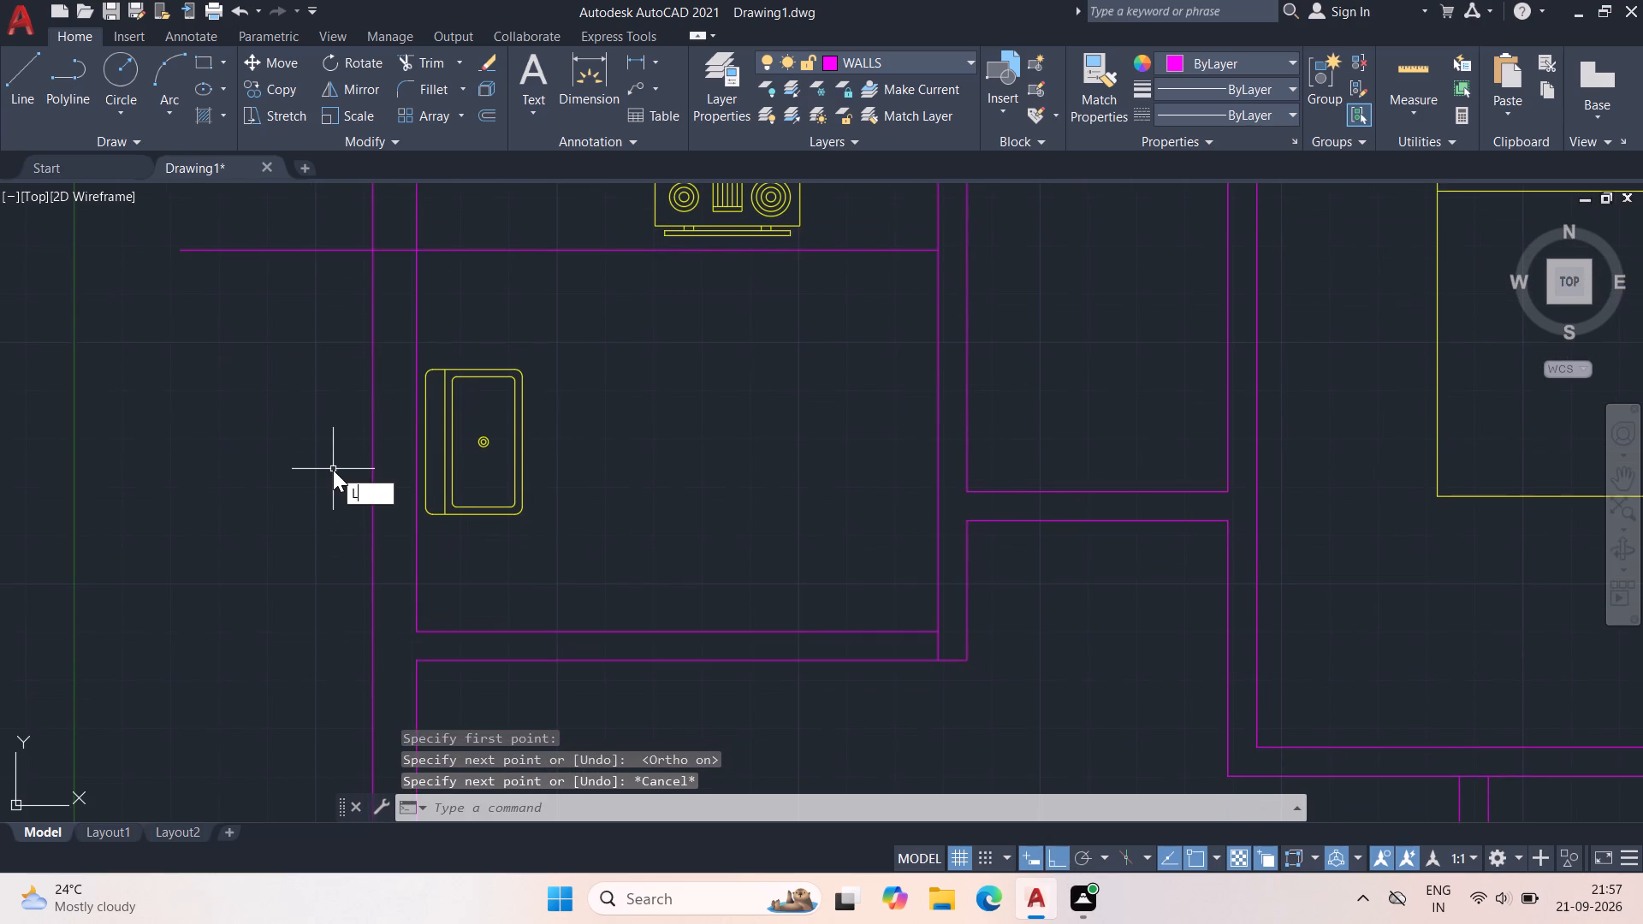
pyautogui.press('space')
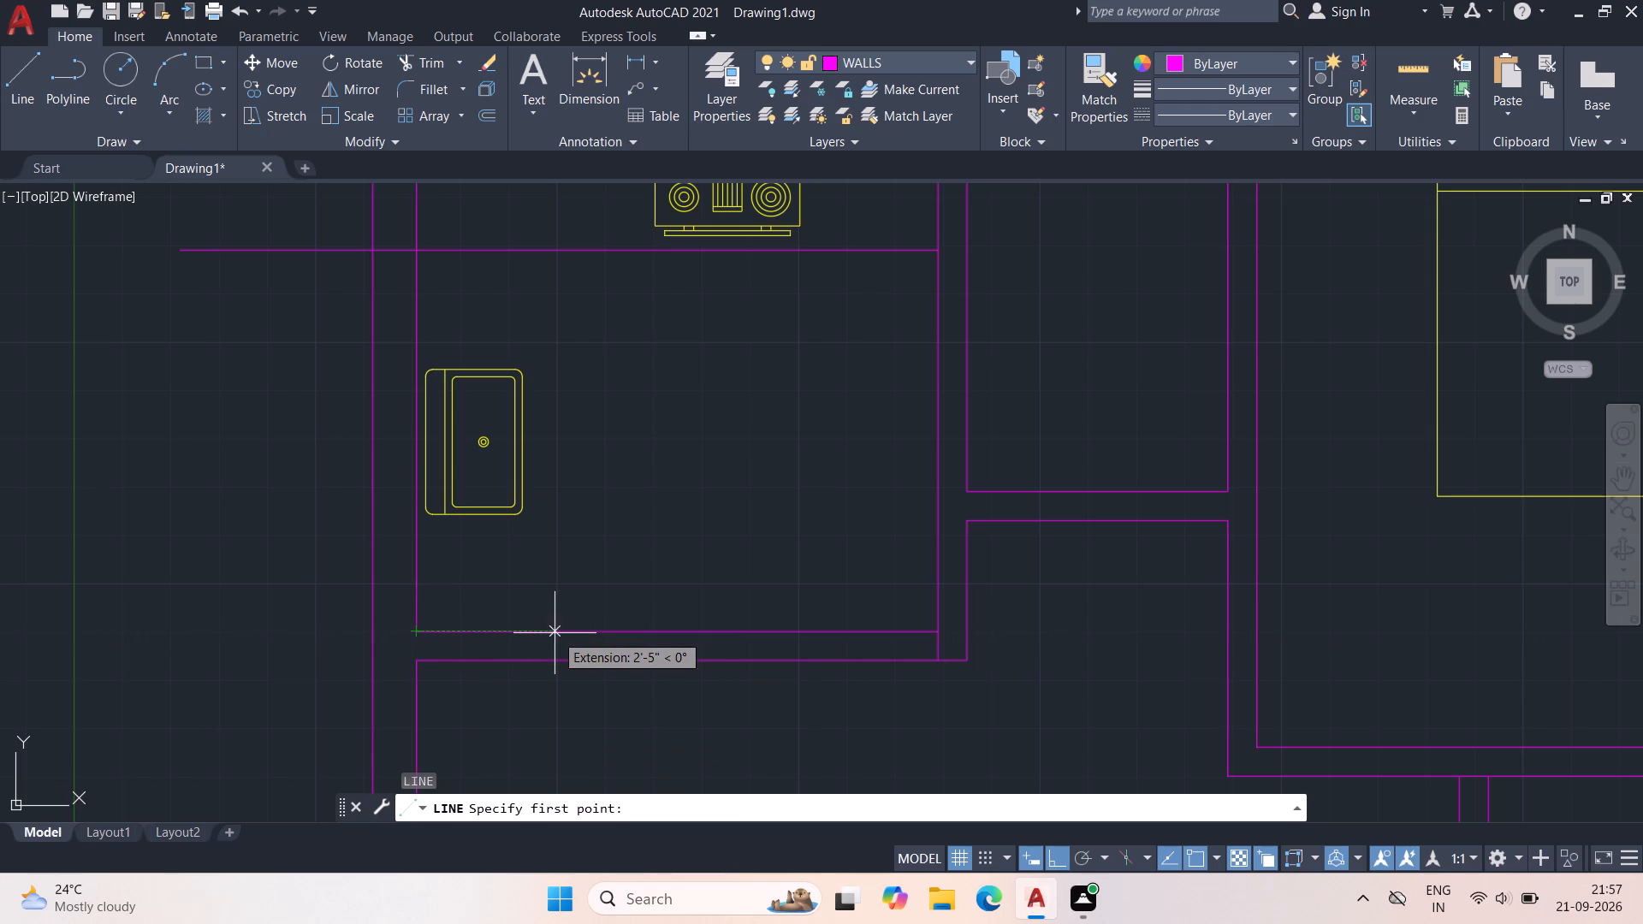
pyautogui.click(543, 630)
pyautogui.moveTo(576, 342); pyautogui.dragTo(575, 383, button='middle')
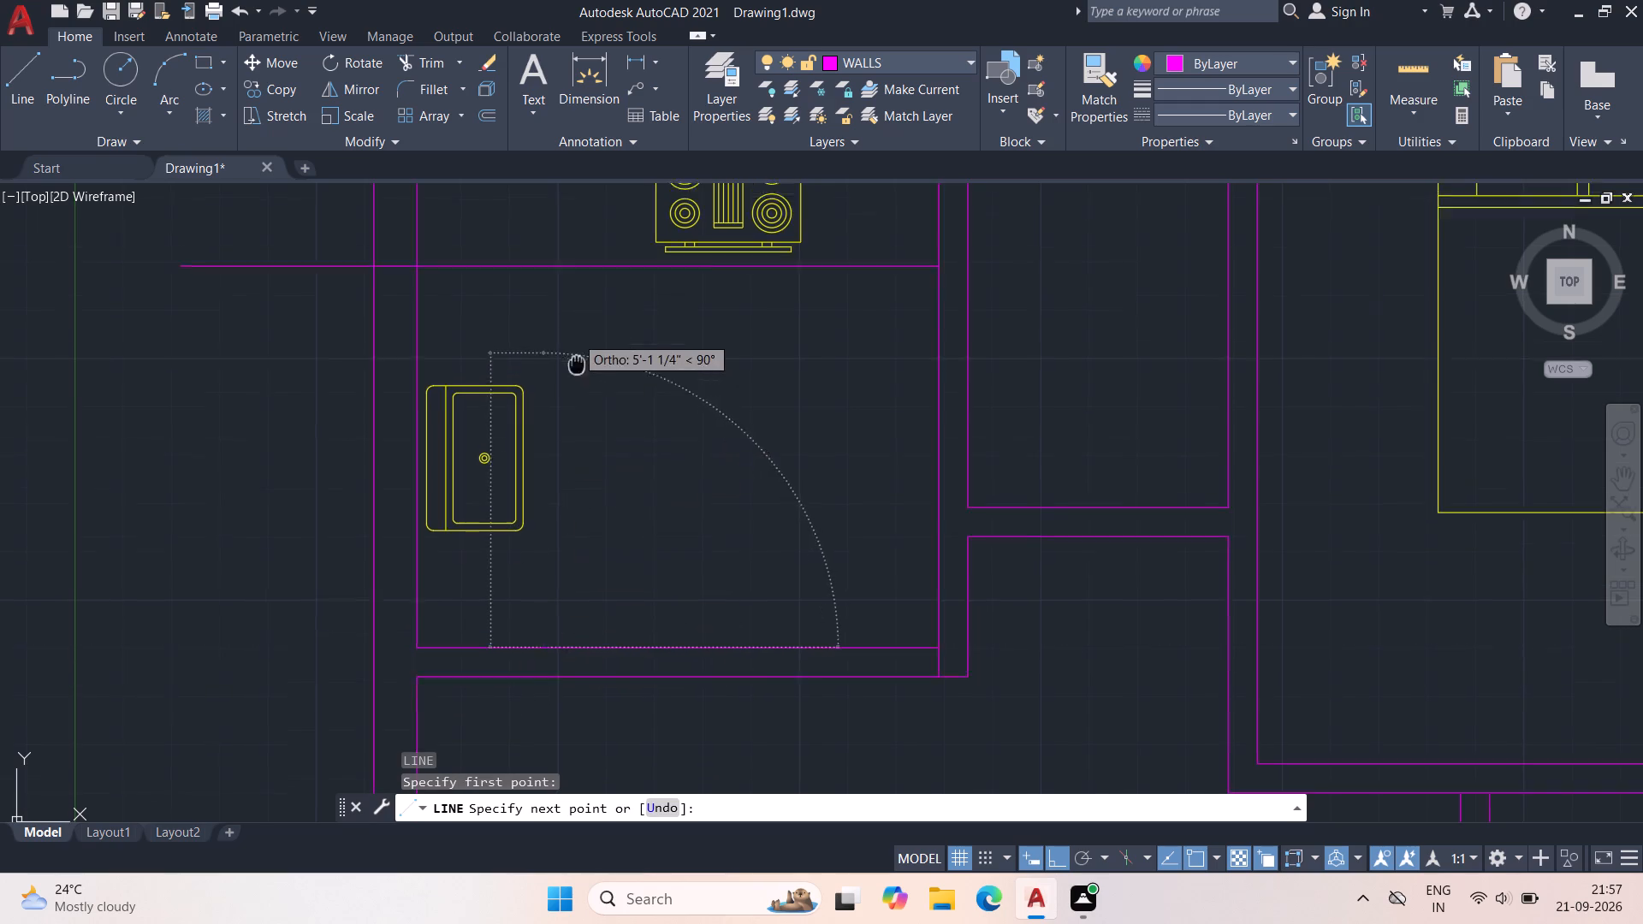
pyautogui.moveTo(575, 383); pyautogui.dragTo(579, 534, button='middle')
pyautogui.click(563, 368)
pyautogui.press('Escape')
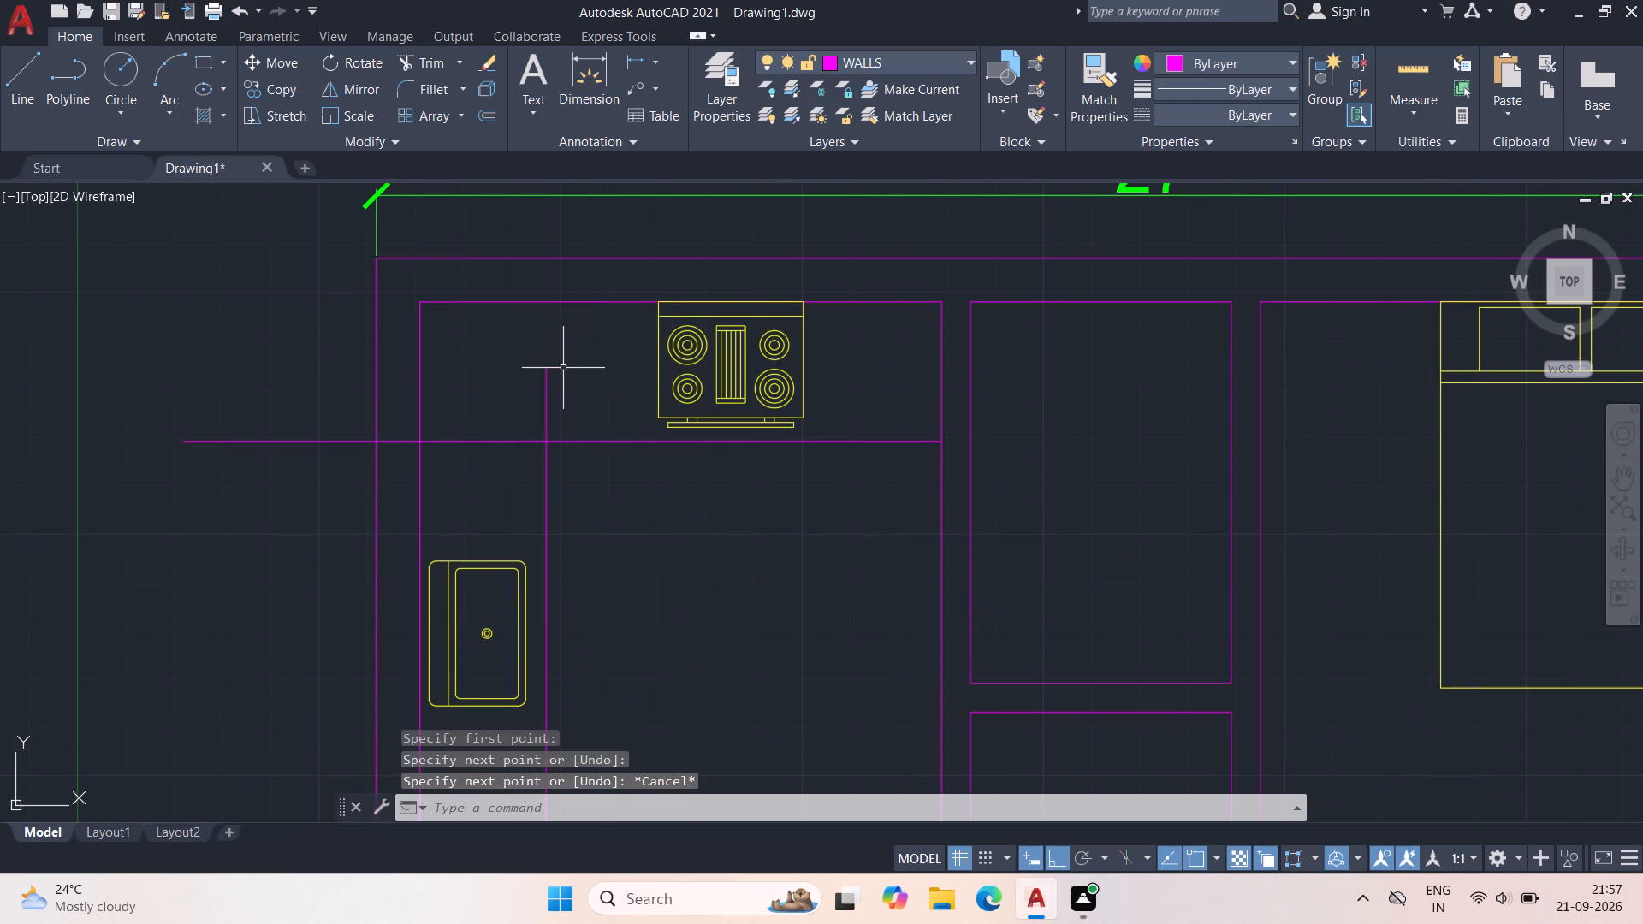
# Trim the overhanging ends of the two counter lines so they form an L-shaped kitchen counter edge.
pyautogui.press('t')
pyautogui.write('R')
pyautogui.press('space')
pyautogui.click(597, 388)
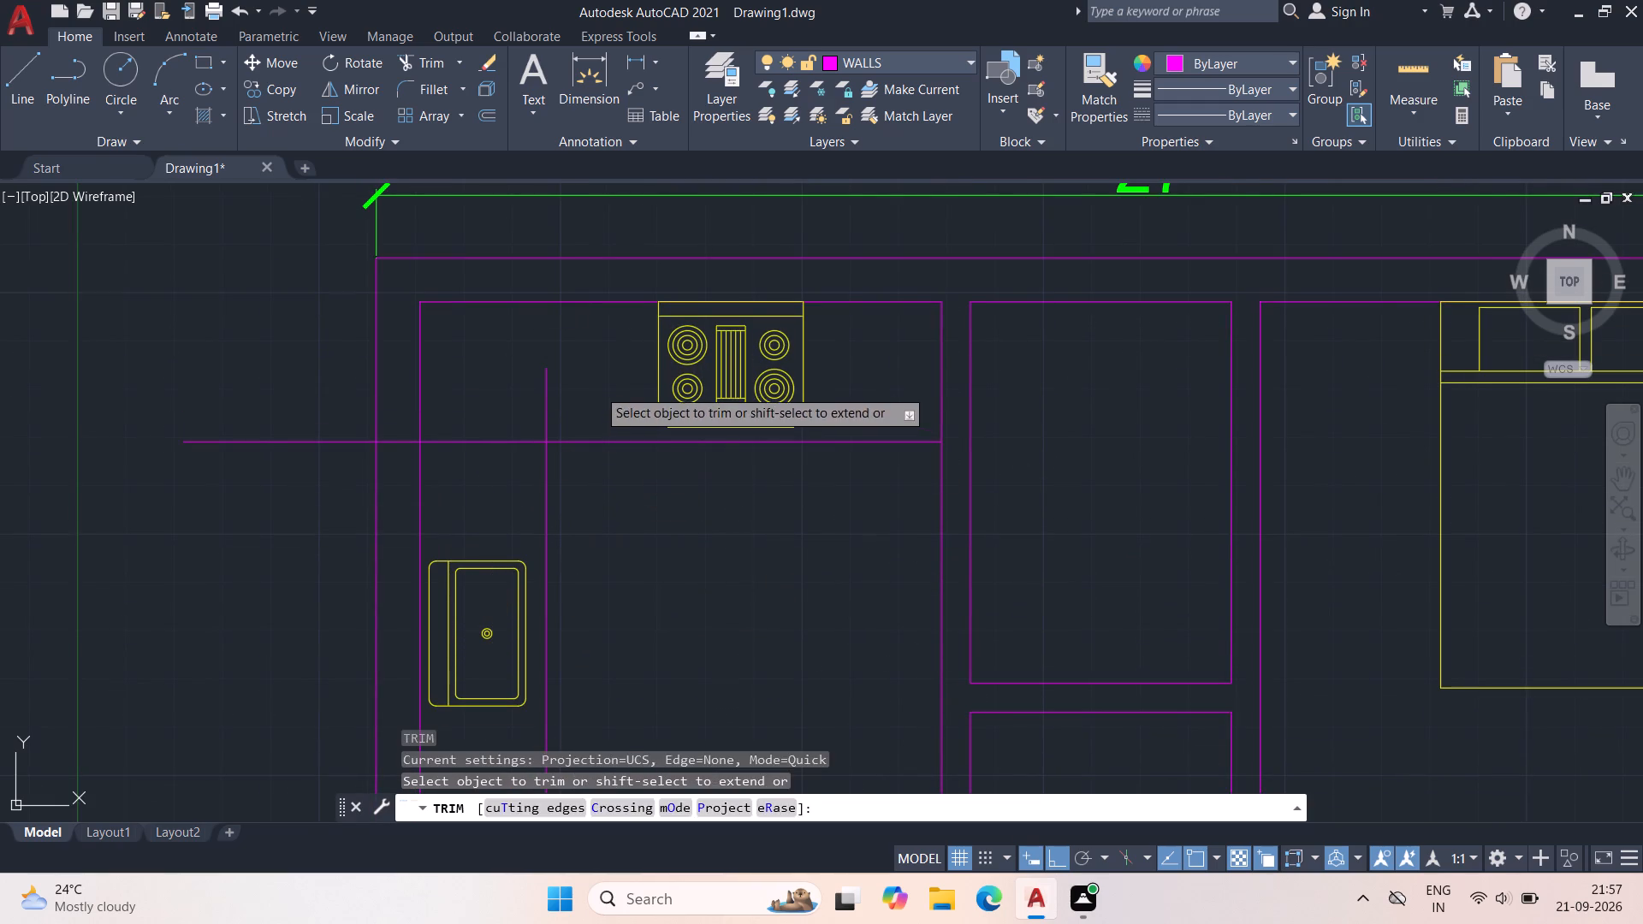
pyautogui.click(519, 400)
pyautogui.click(511, 394)
pyautogui.click(495, 460)
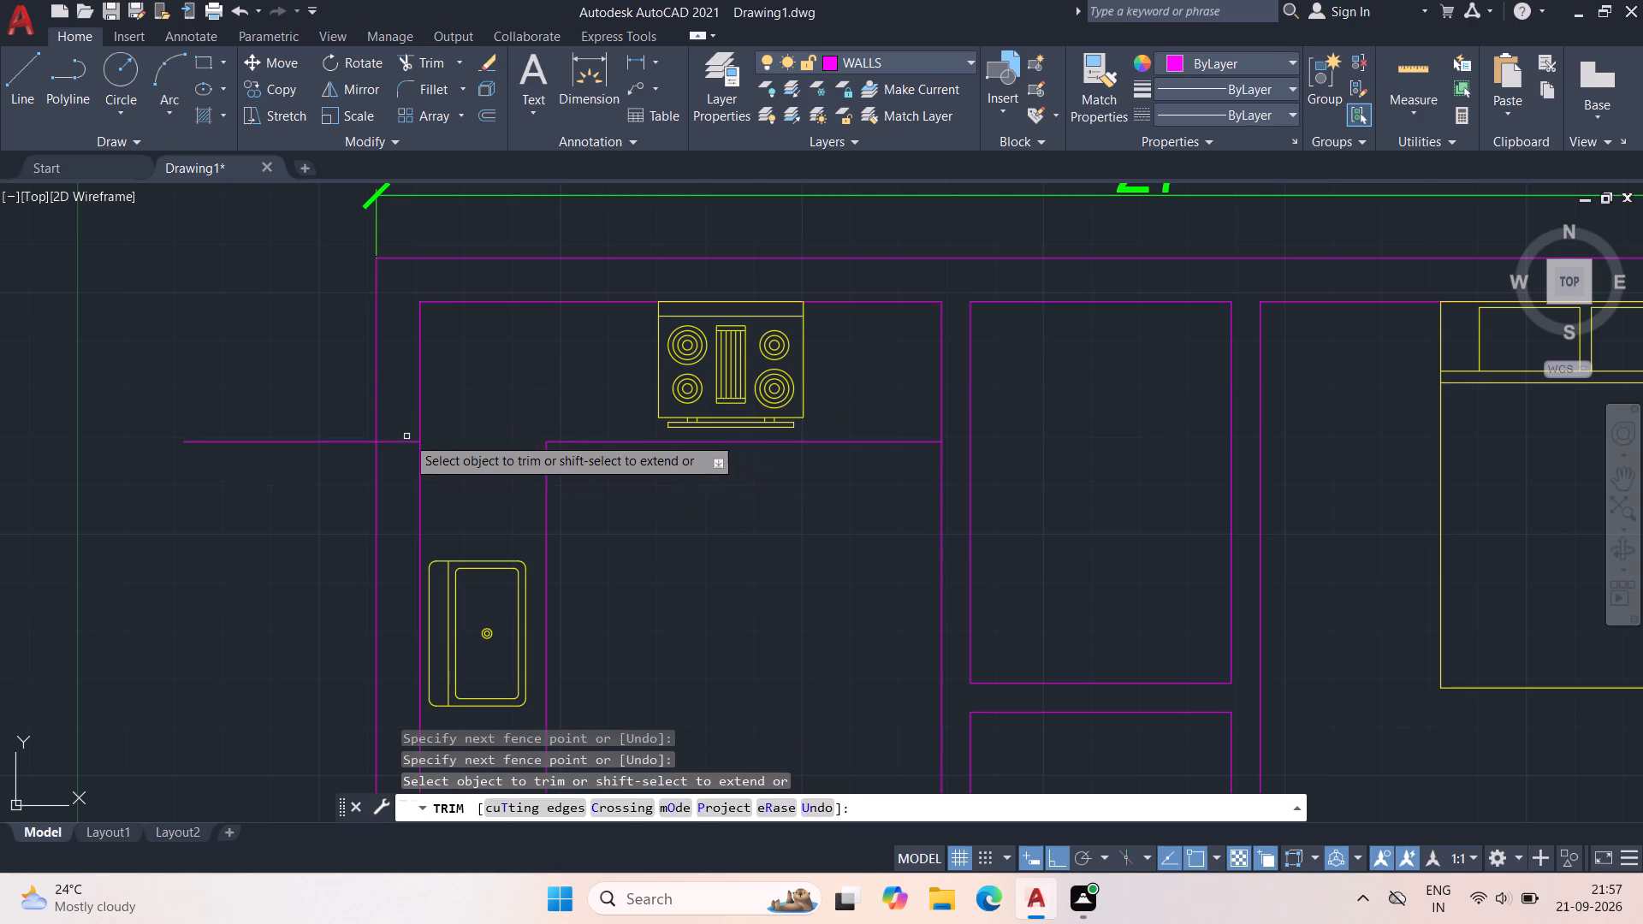
pyautogui.click(406, 436)
pyautogui.click(401, 472)
pyautogui.click(341, 440)
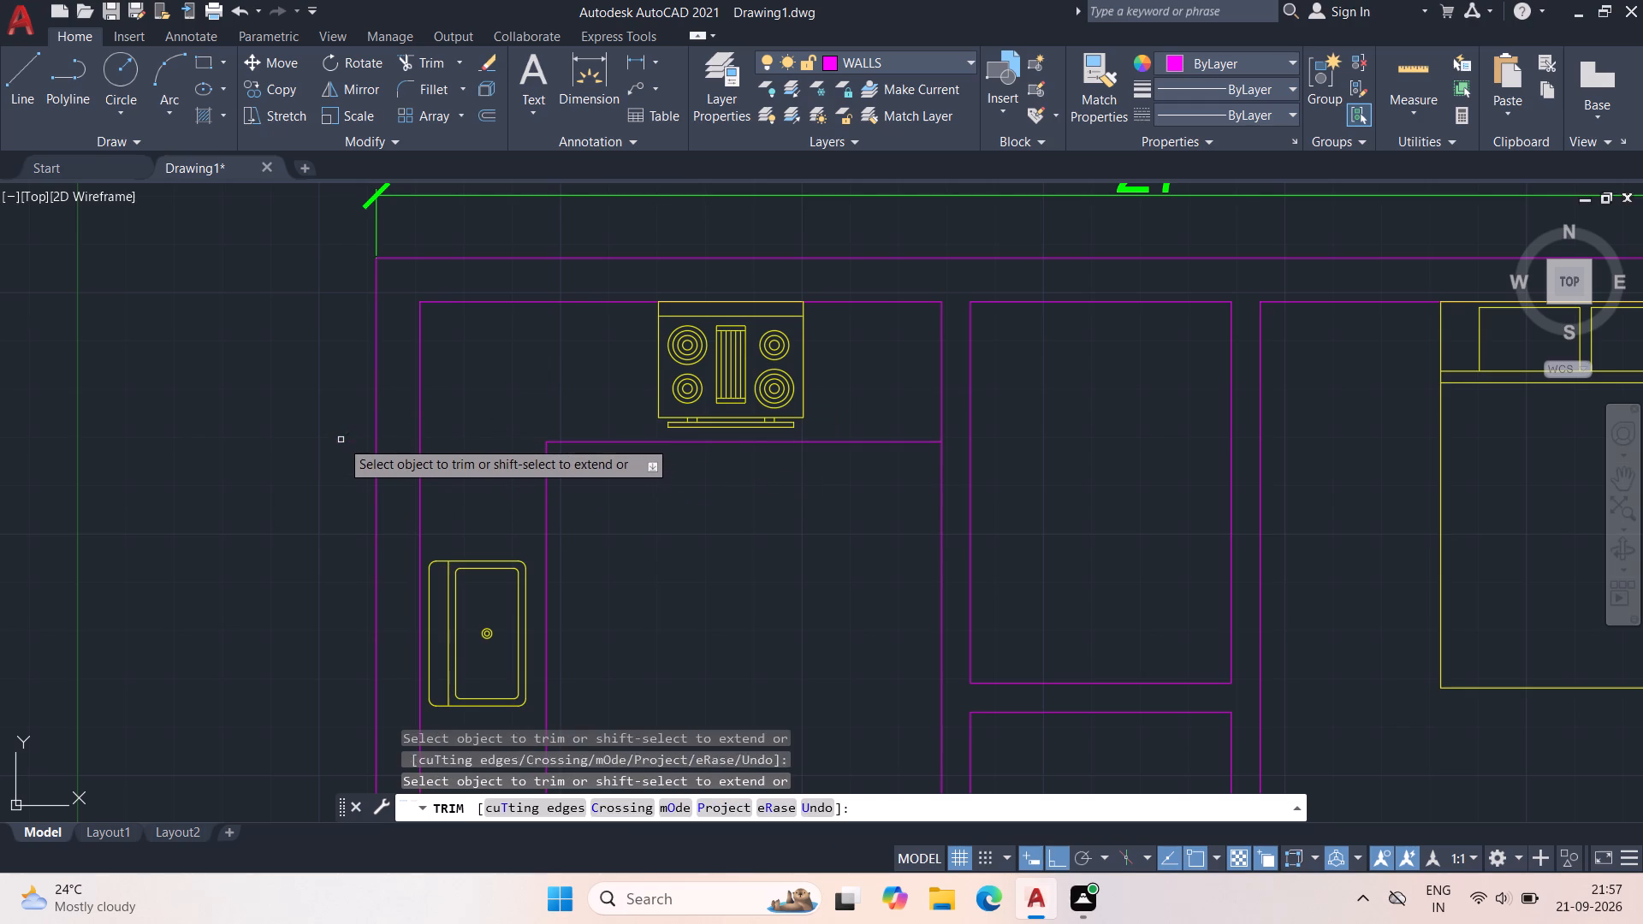
pyautogui.press('Escape')
# Draw a vertical line from the midpoint of the kitchen's bottom inner wall line, down past the wall's lower face.
pyautogui.scroll(-1, 336, 447)
pyautogui.moveTo(665, 598); pyautogui.dragTo(596, 435, button='middle')
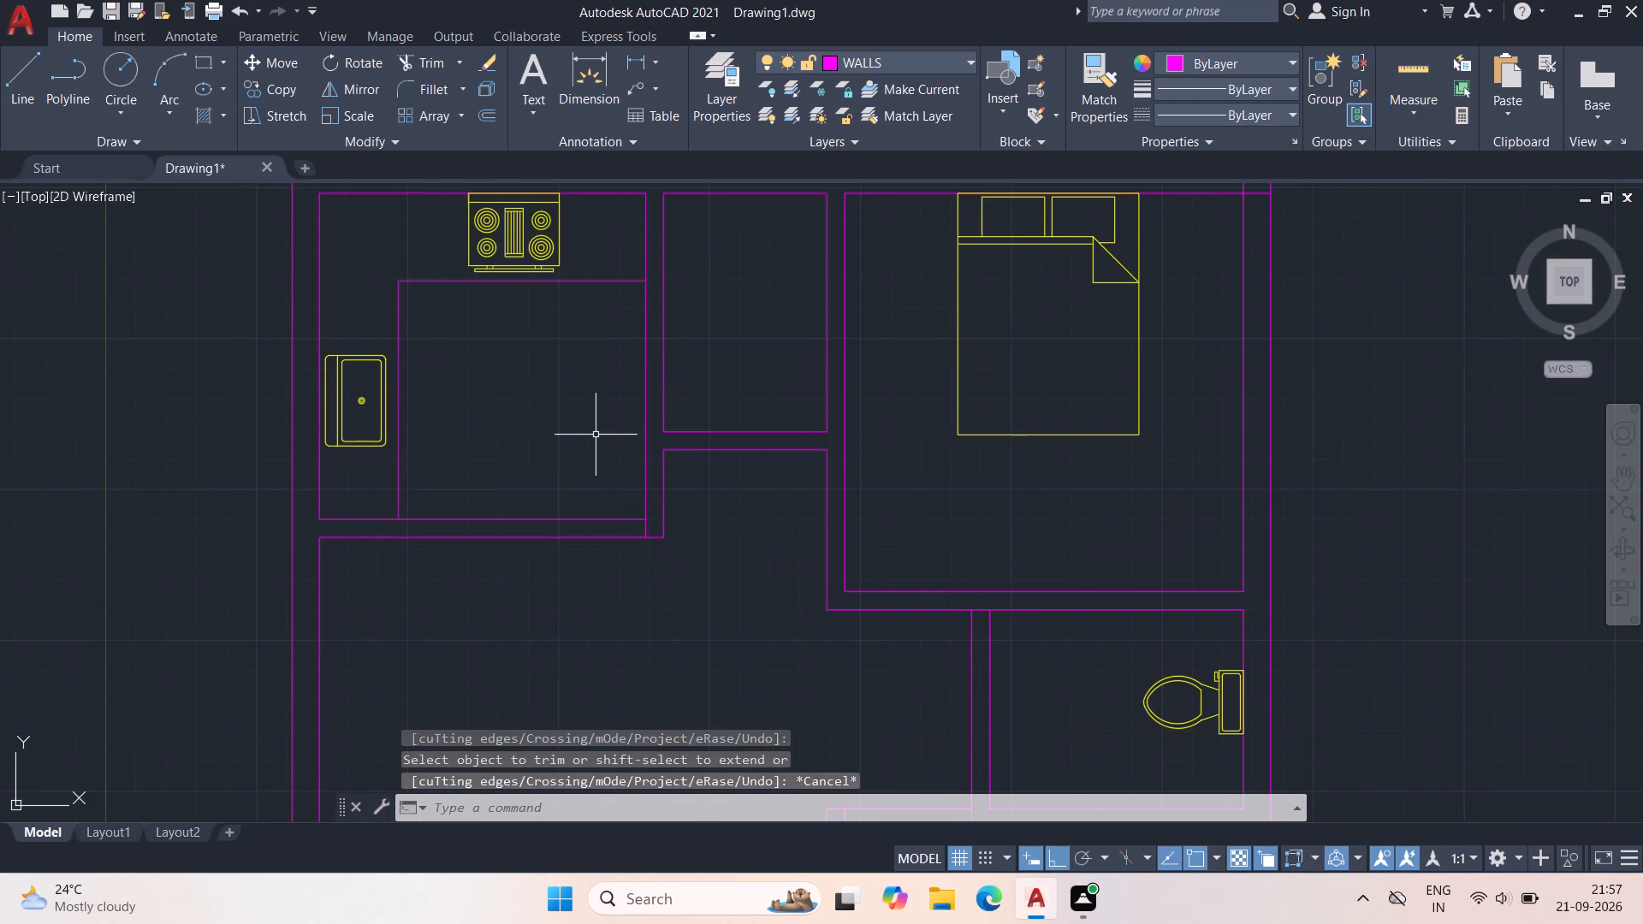
pyautogui.moveTo(586, 453); pyautogui.dragTo(595, 465, button='middle')
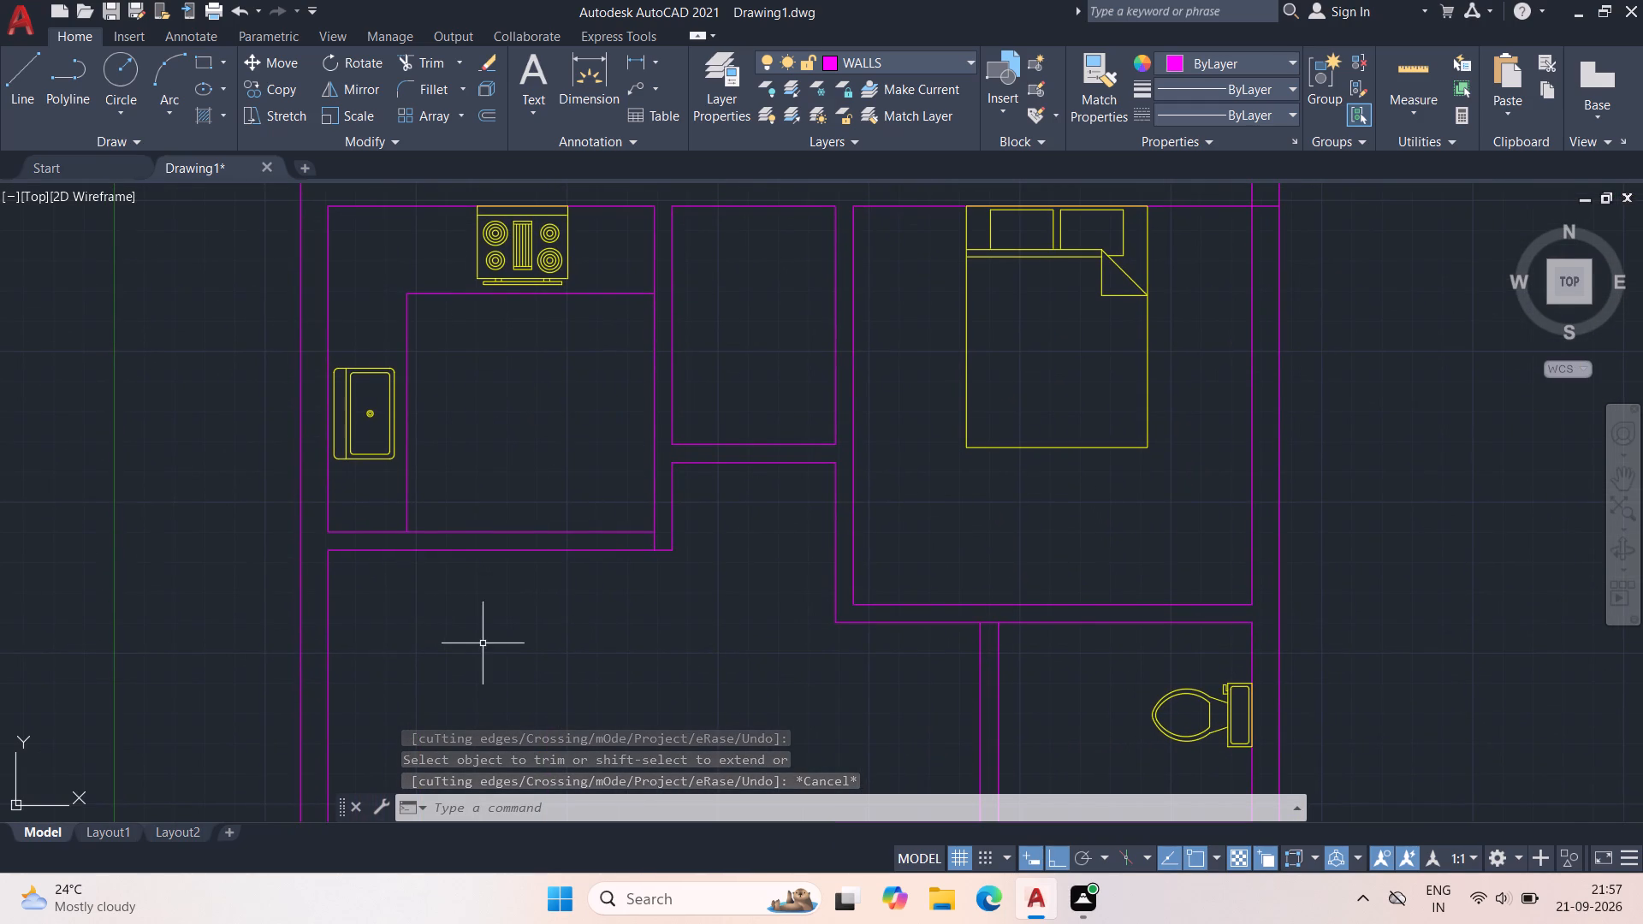
pyautogui.scroll(1, 489, 652)
pyautogui.scroll(2, 583, 553)
pyautogui.moveTo(587, 563); pyautogui.dragTo(620, 611, button='middle')
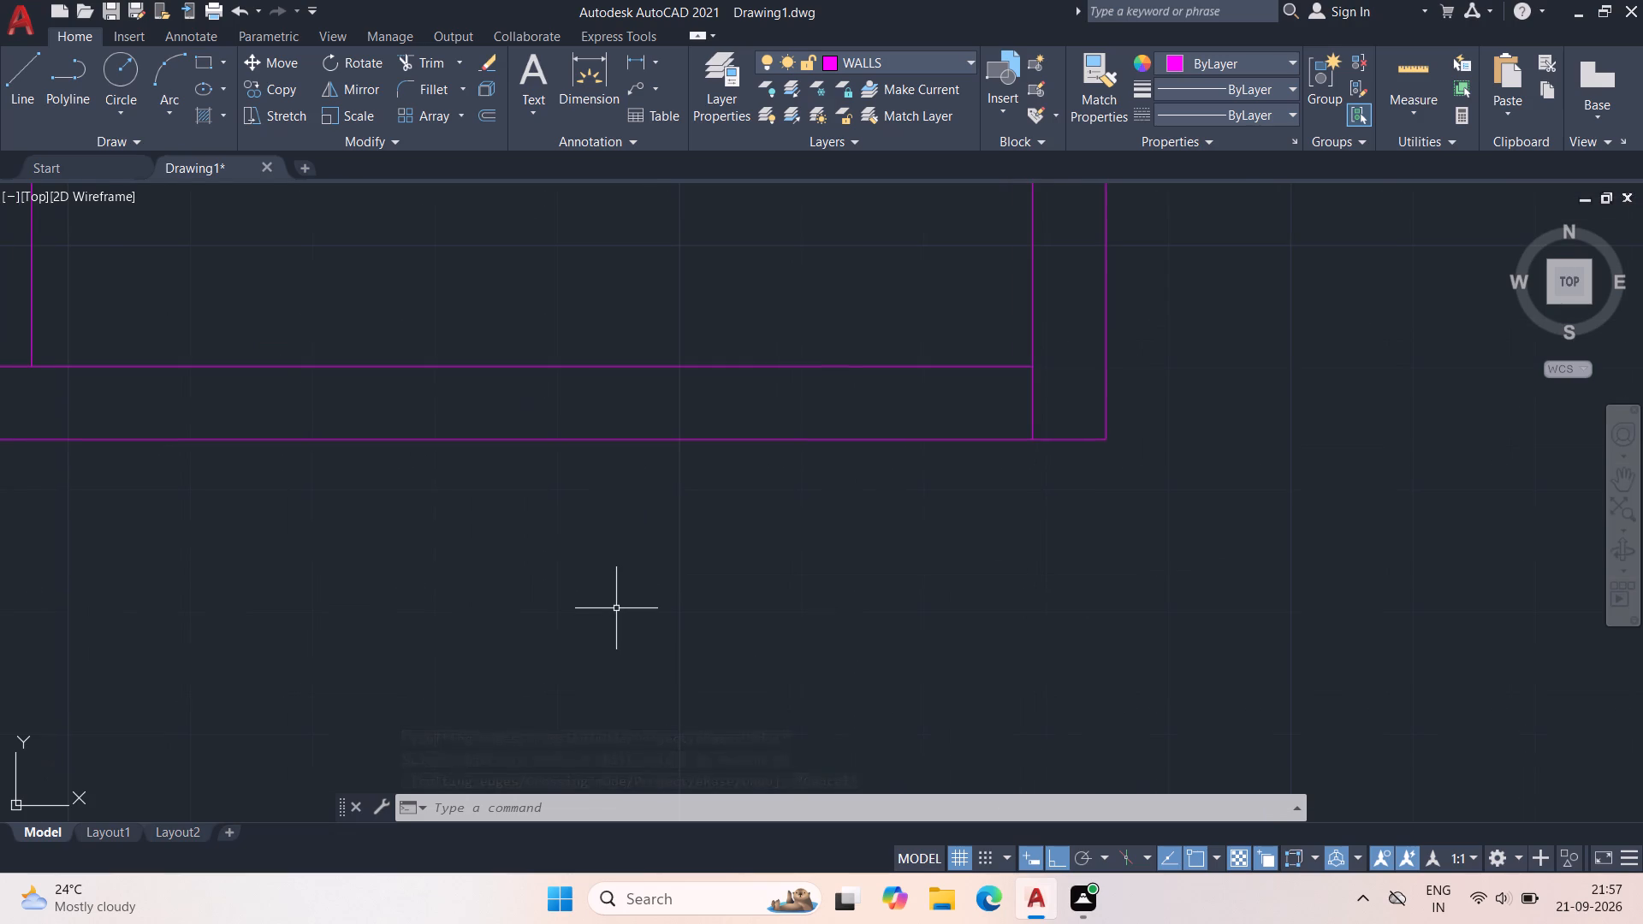
pyautogui.scroll(-1, 616, 608)
pyautogui.moveTo(621, 611); pyautogui.dragTo(632, 619, button='middle')
pyautogui.press('l')
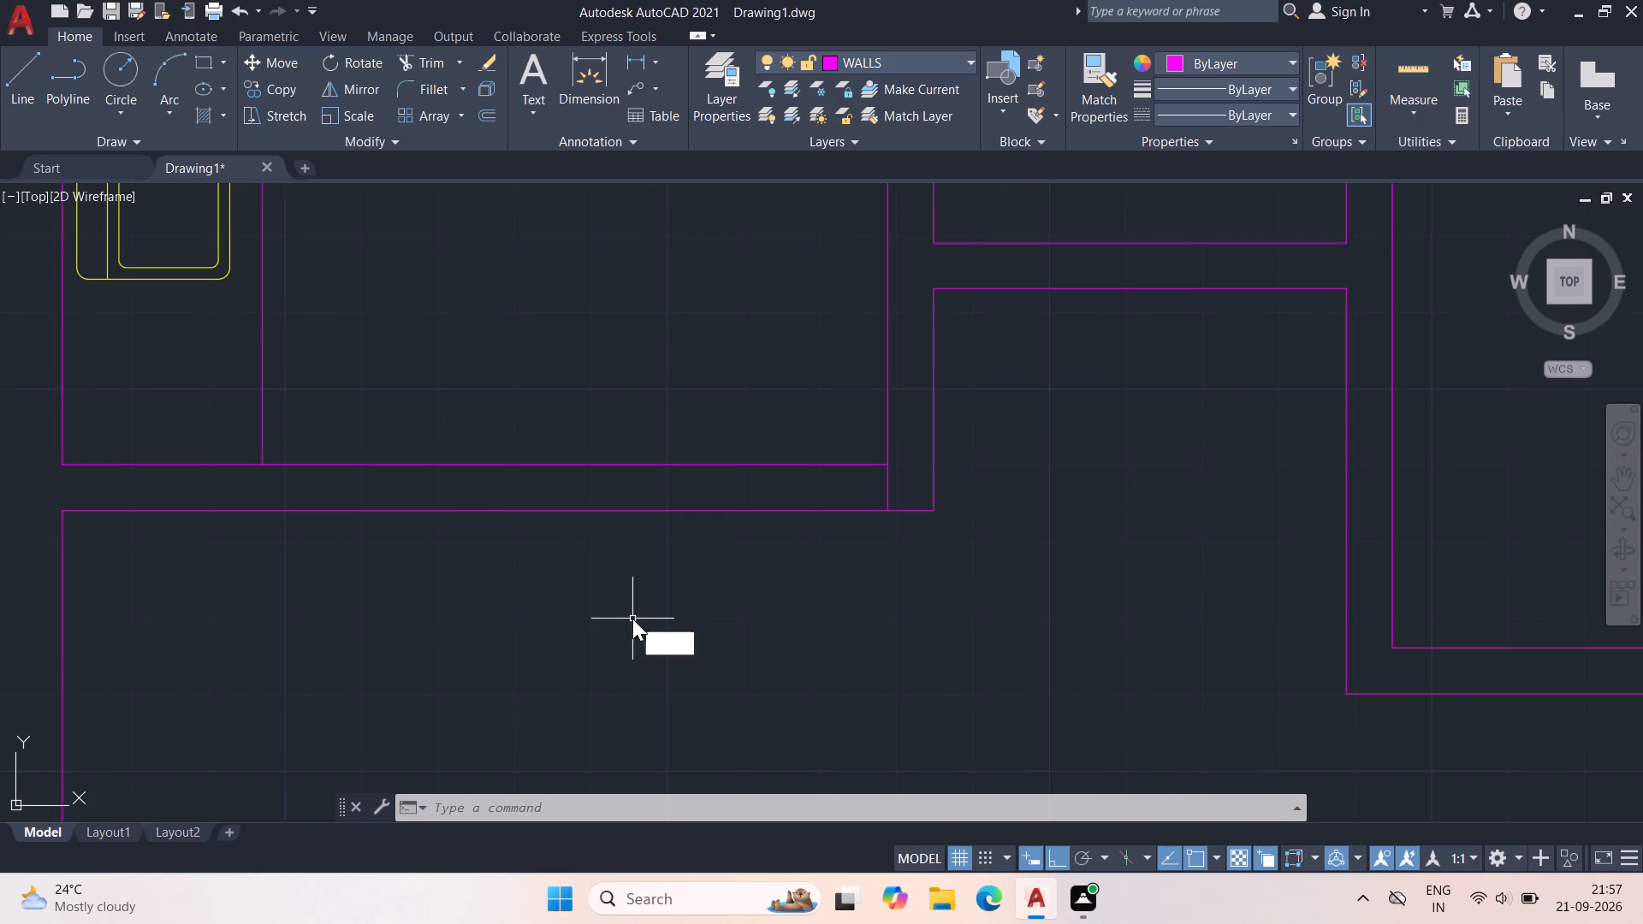
pyautogui.press('space')
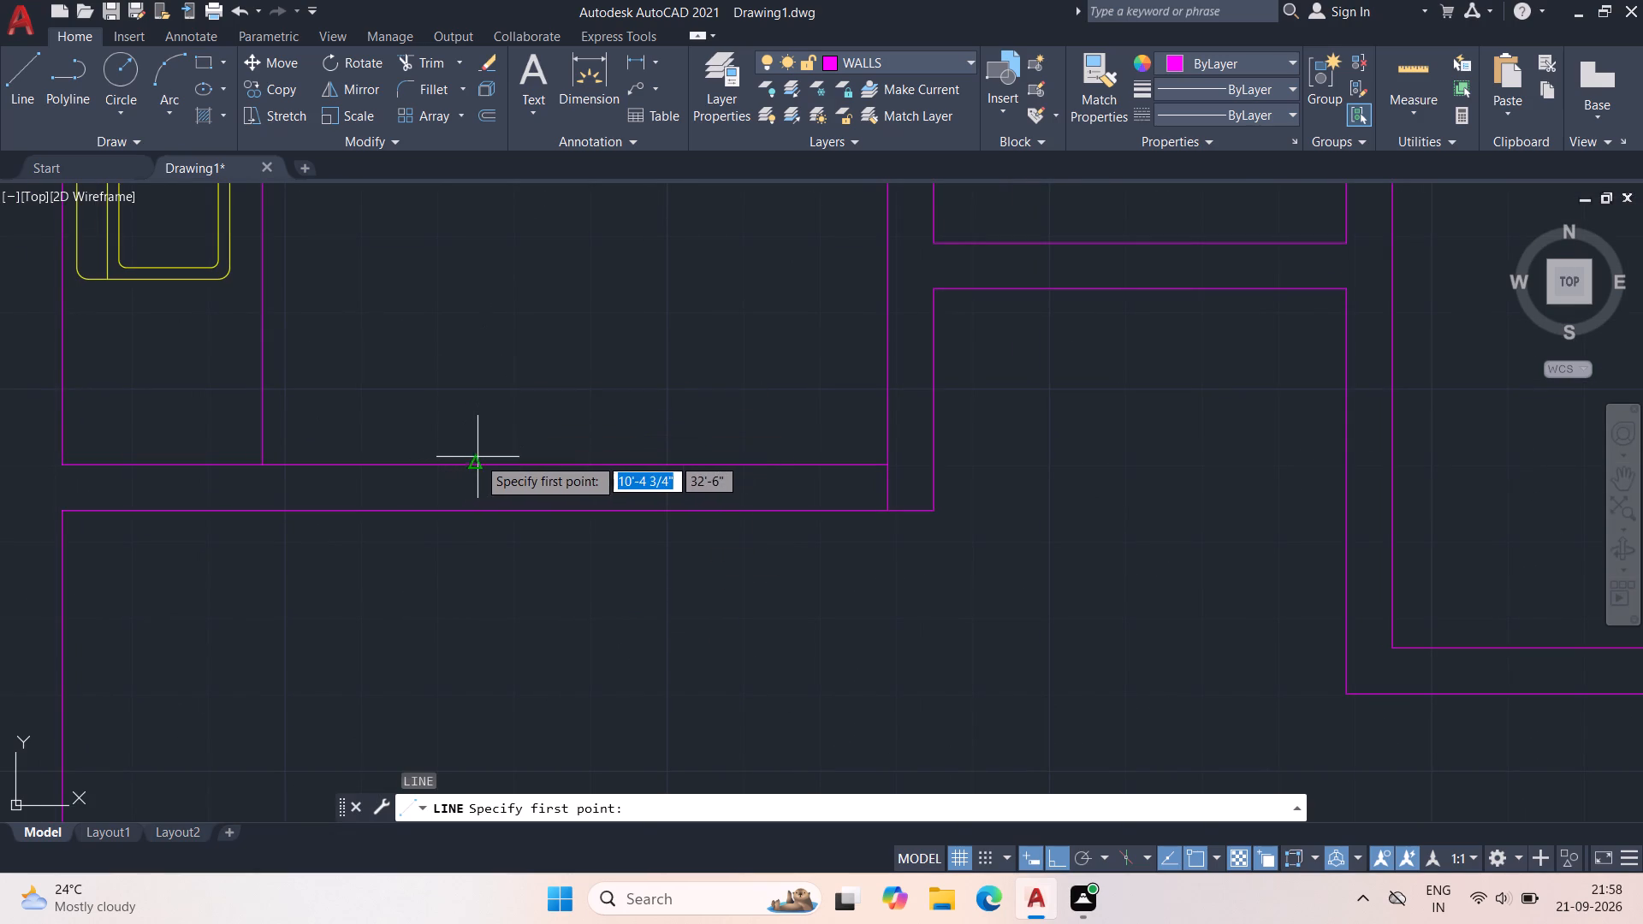
pyautogui.click(478, 465)
pyautogui.click(500, 638)
pyautogui.press('Escape')
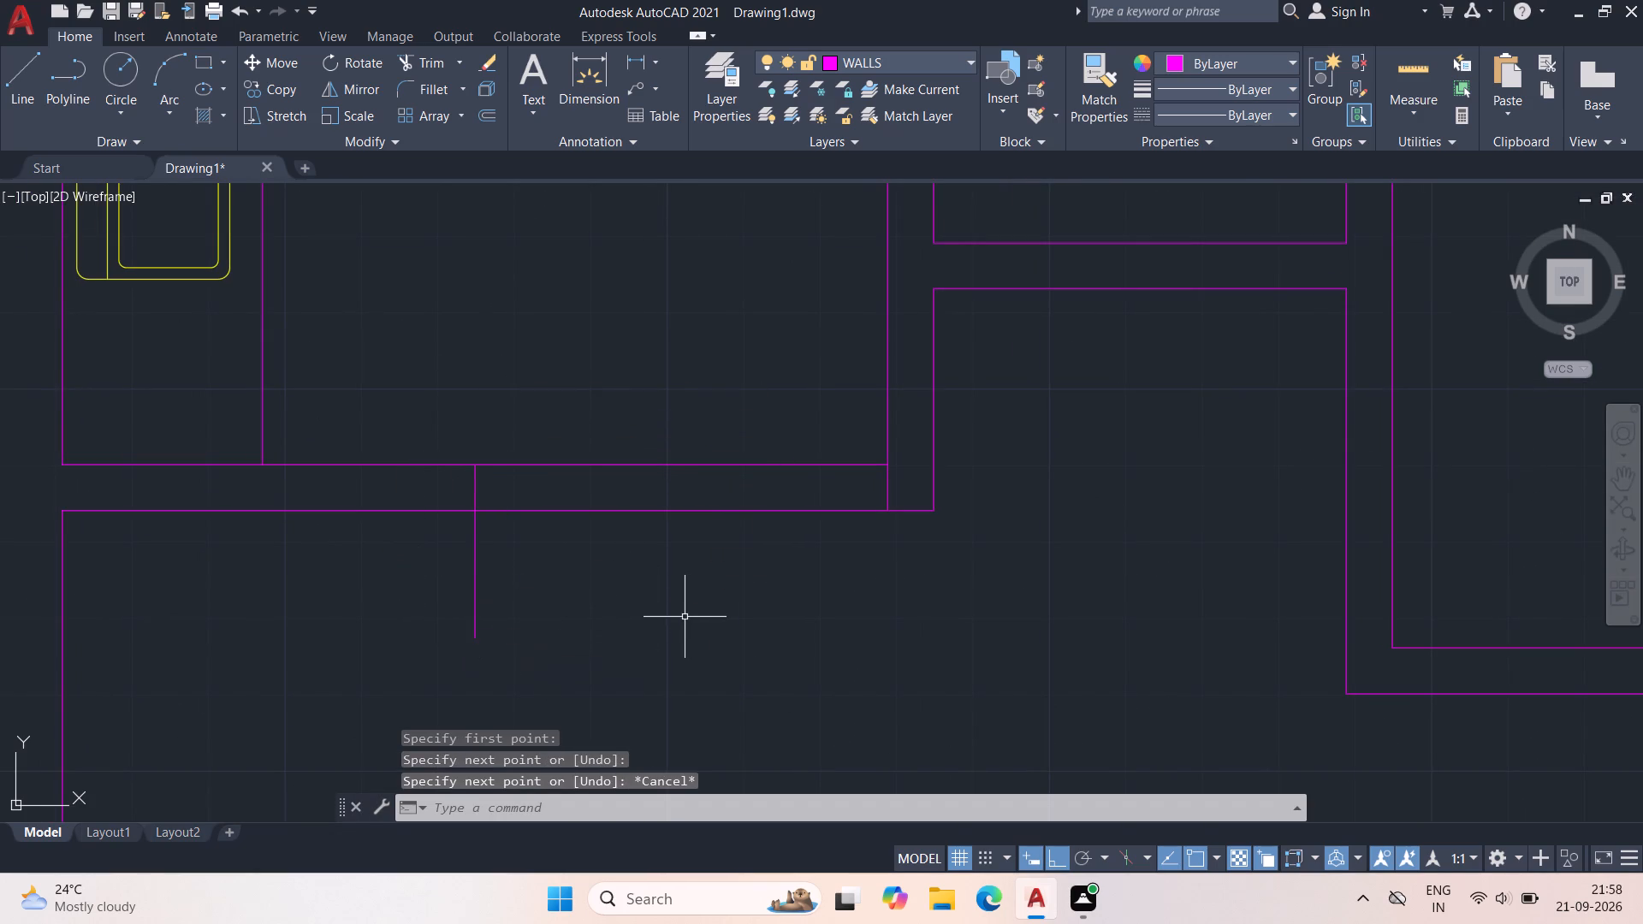
# Trim both kitchen bottom wall lines between the new vertical line and the right wall, and trim that line's overhang below the wall.
pyautogui.press('t')
pyautogui.write('R')
pyautogui.press('space')
pyautogui.click(670, 624)
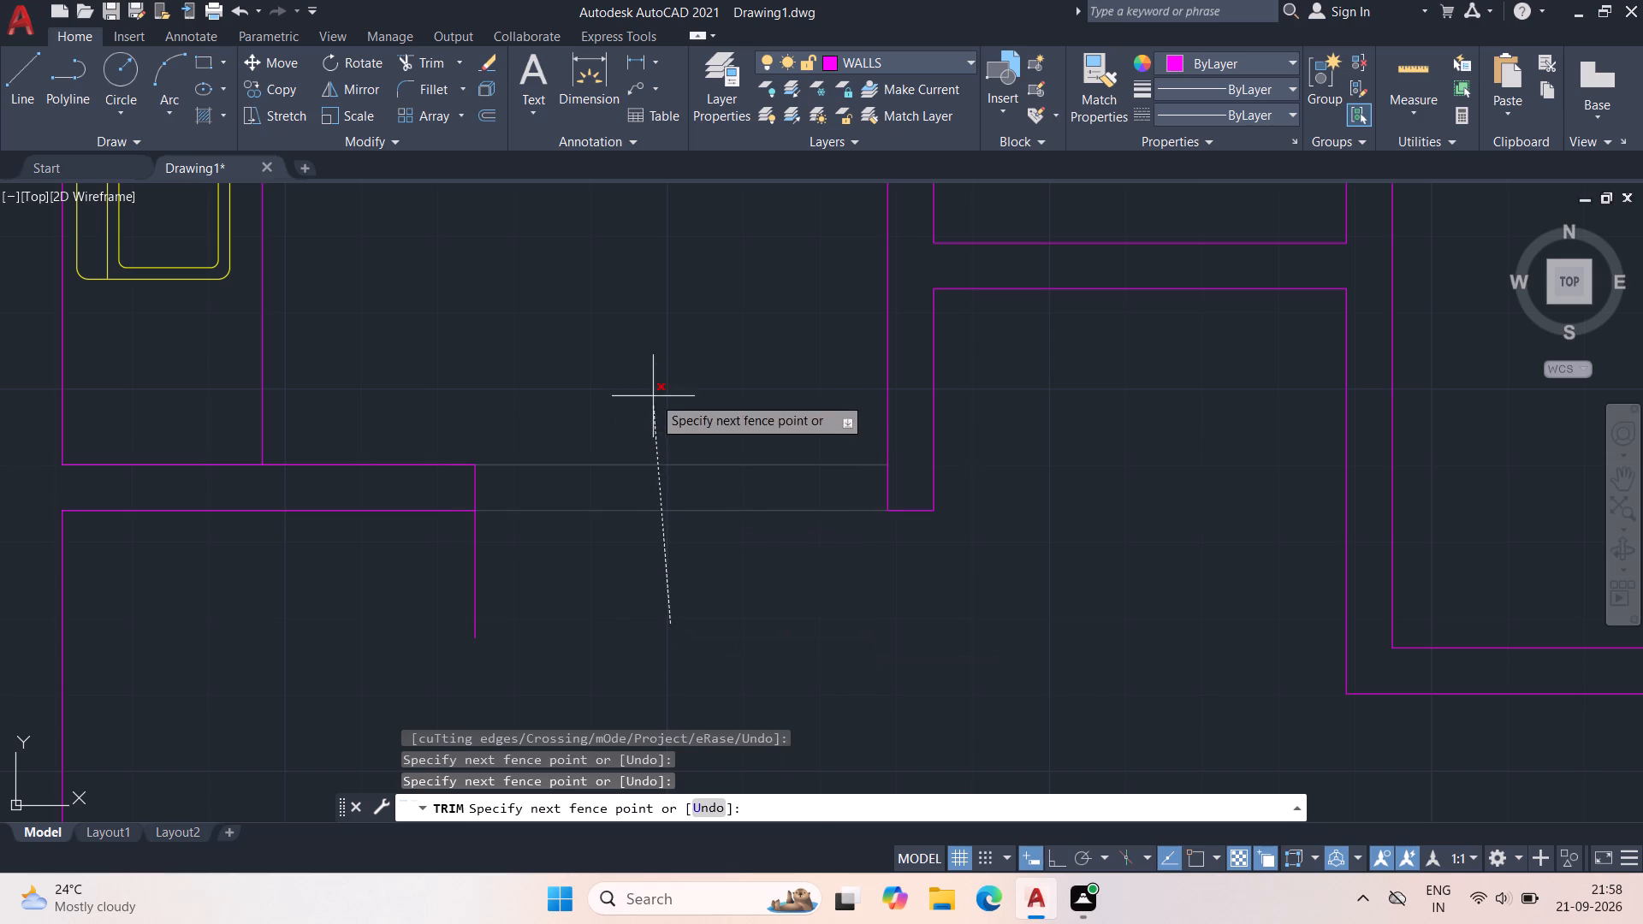
pyautogui.click(651, 380)
pyautogui.click(595, 589)
pyautogui.click(406, 594)
pyautogui.press('Escape')
# Insert the architectural Door - Imperial block in the empty space to the right of the floor plan.
pyautogui.scroll(-2, 406, 597)
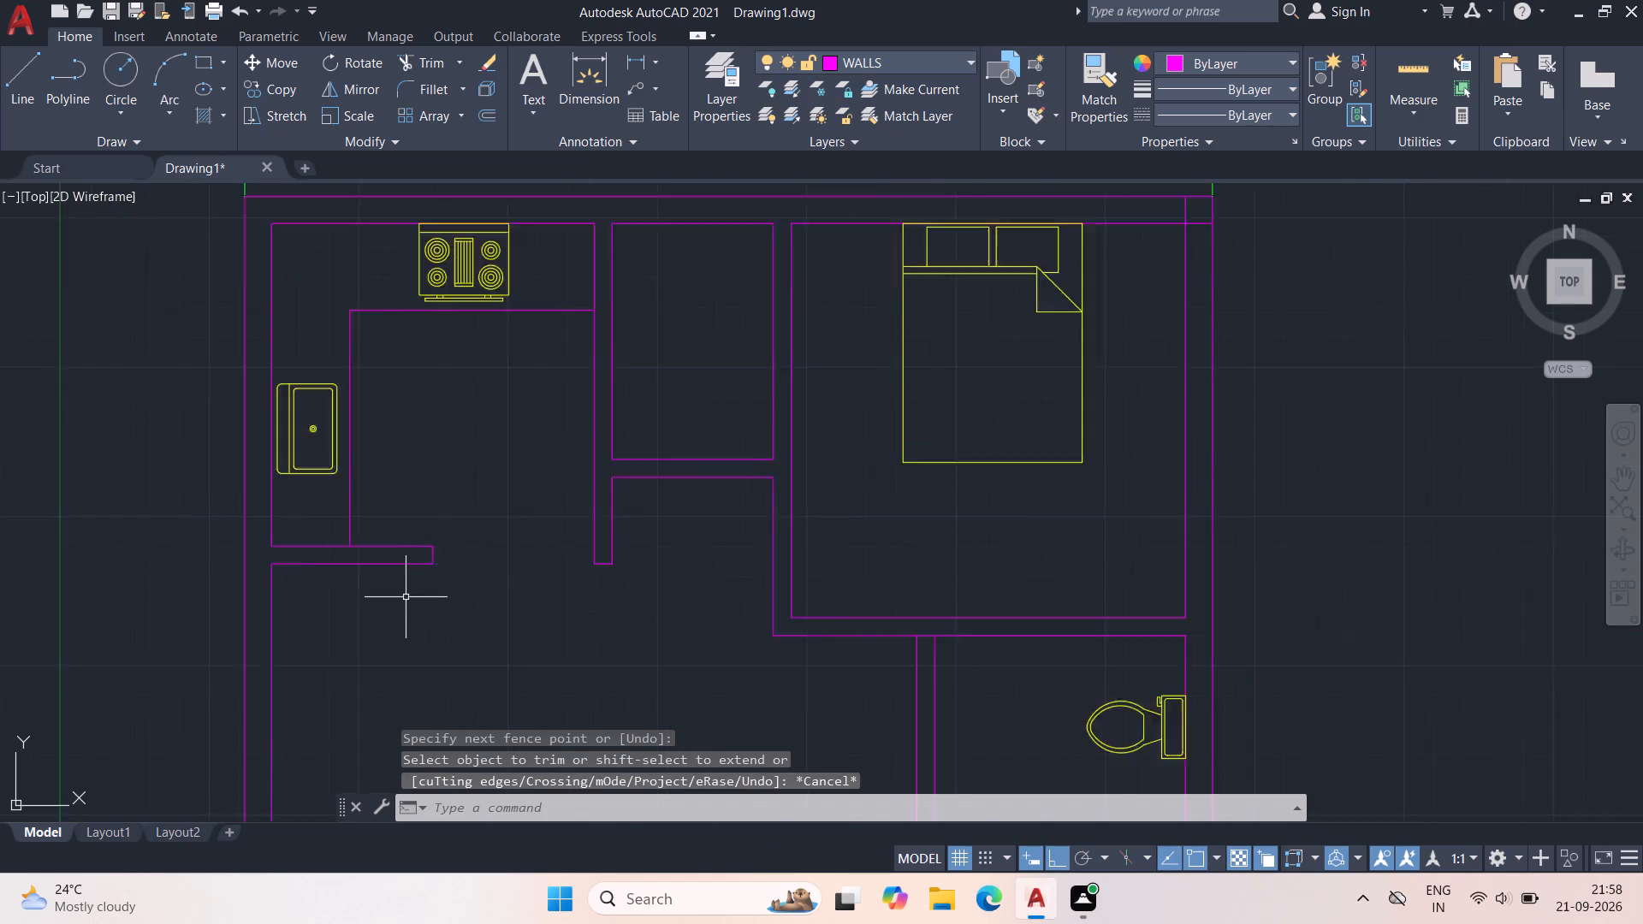
pyautogui.scroll(-1, 406, 597)
pyautogui.moveTo(439, 605); pyautogui.dragTo(590, 445, button='middle')
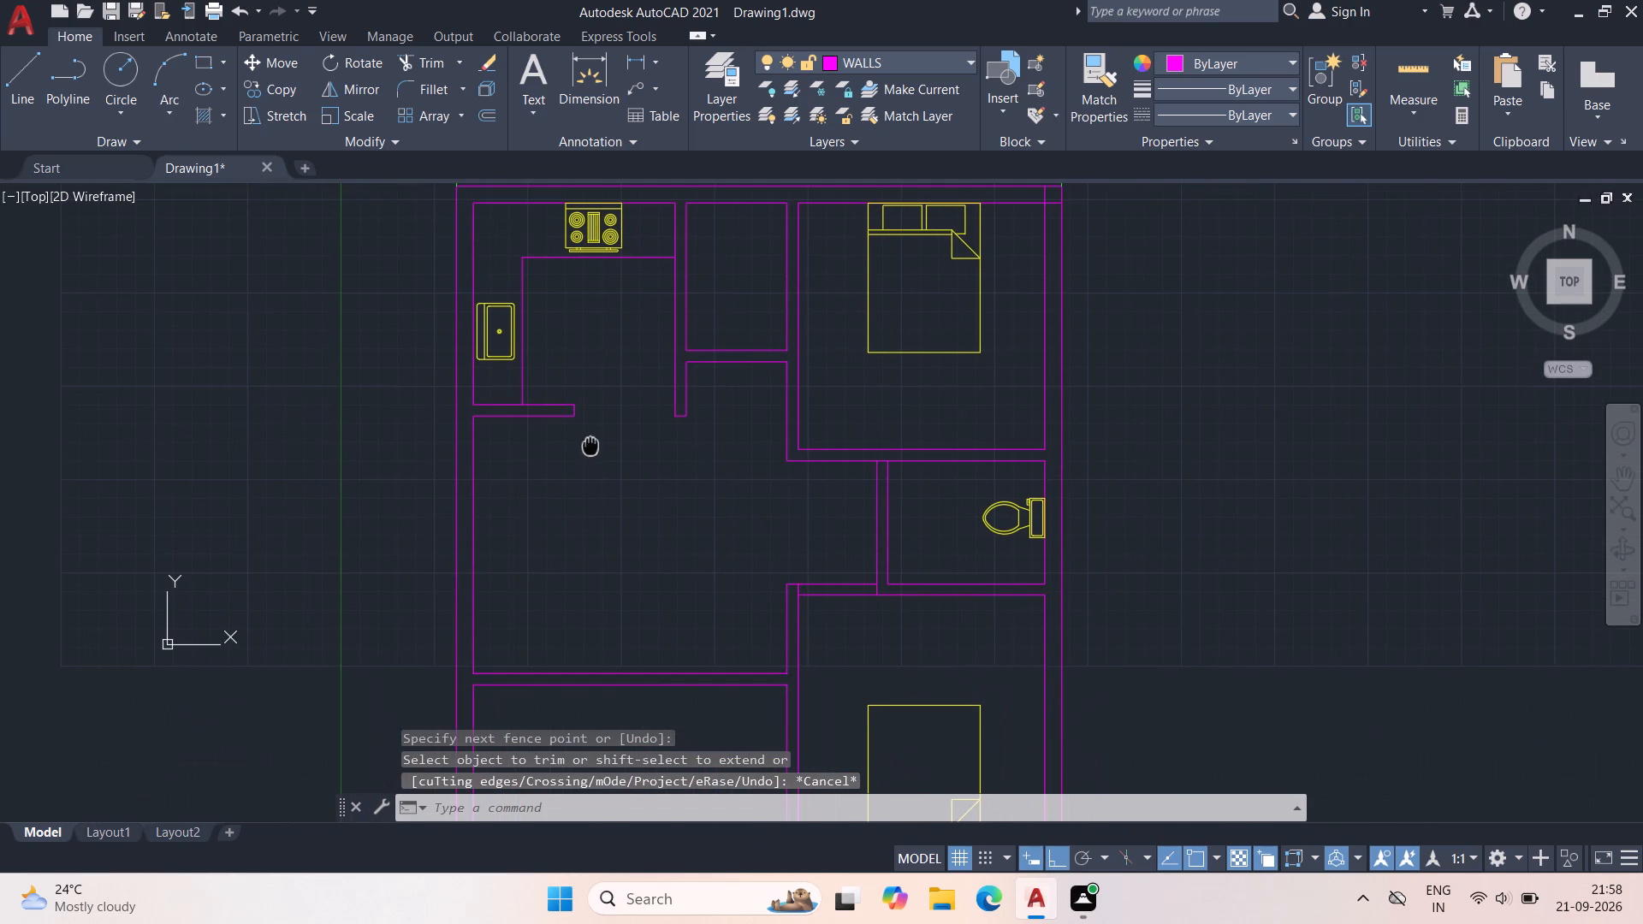
pyautogui.moveTo(590, 445); pyautogui.dragTo(589, 445, button='middle')
pyautogui.moveTo(673, 565); pyautogui.dragTo(535, 500, button='middle')
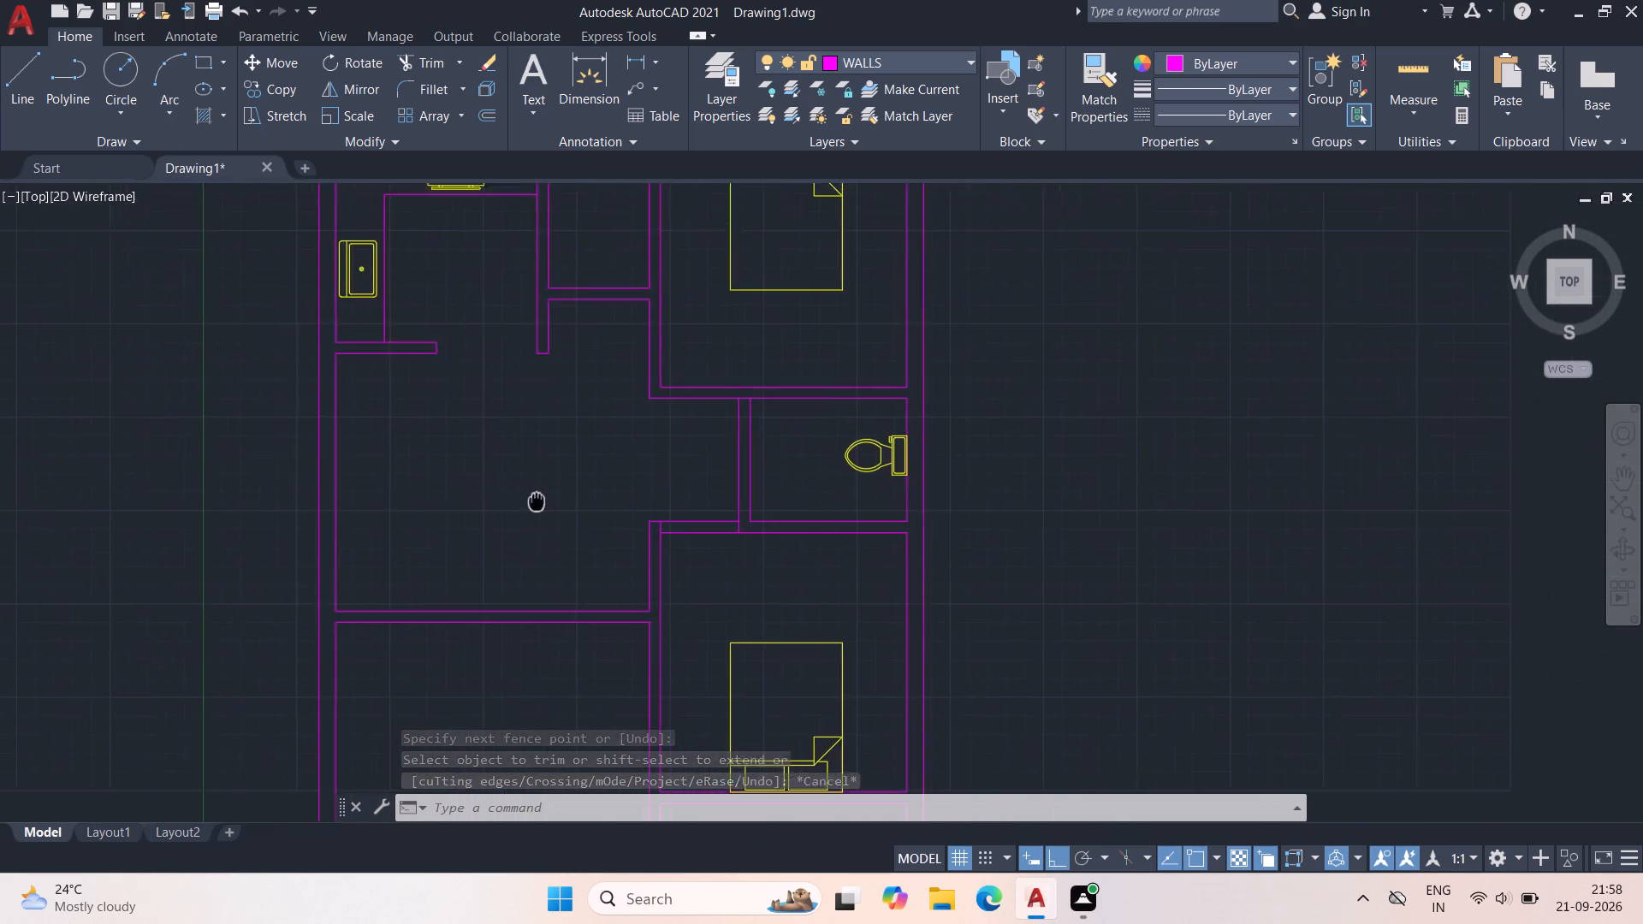
pyautogui.moveTo(535, 500); pyautogui.dragTo(465, 346, button='middle')
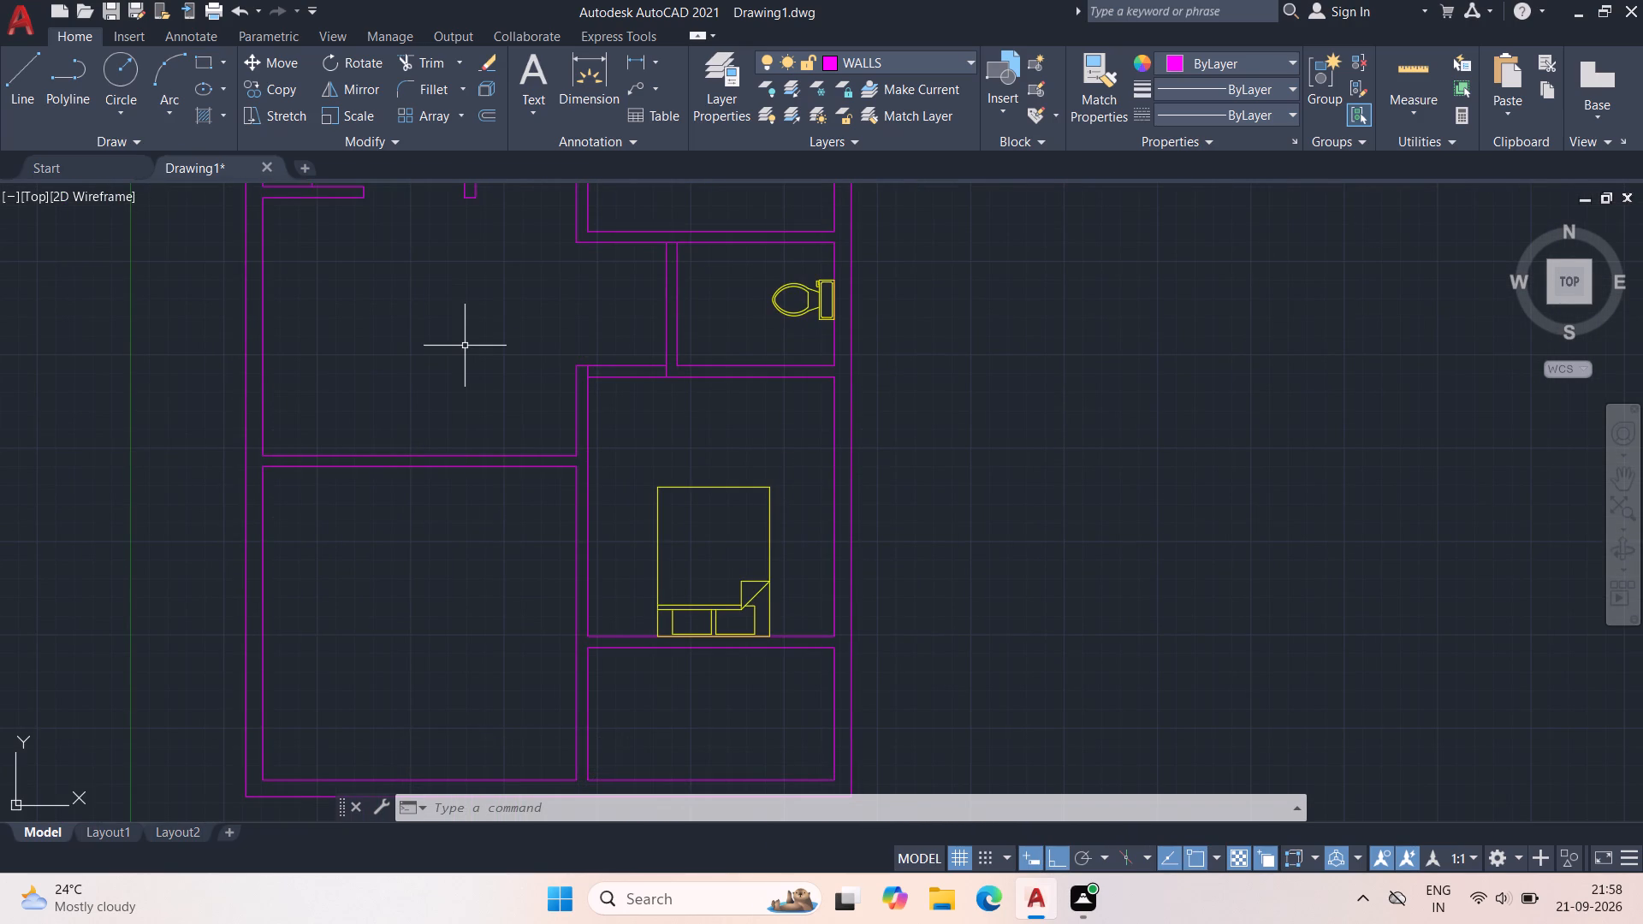
pyautogui.moveTo(493, 437); pyautogui.dragTo(497, 360, button='middle')
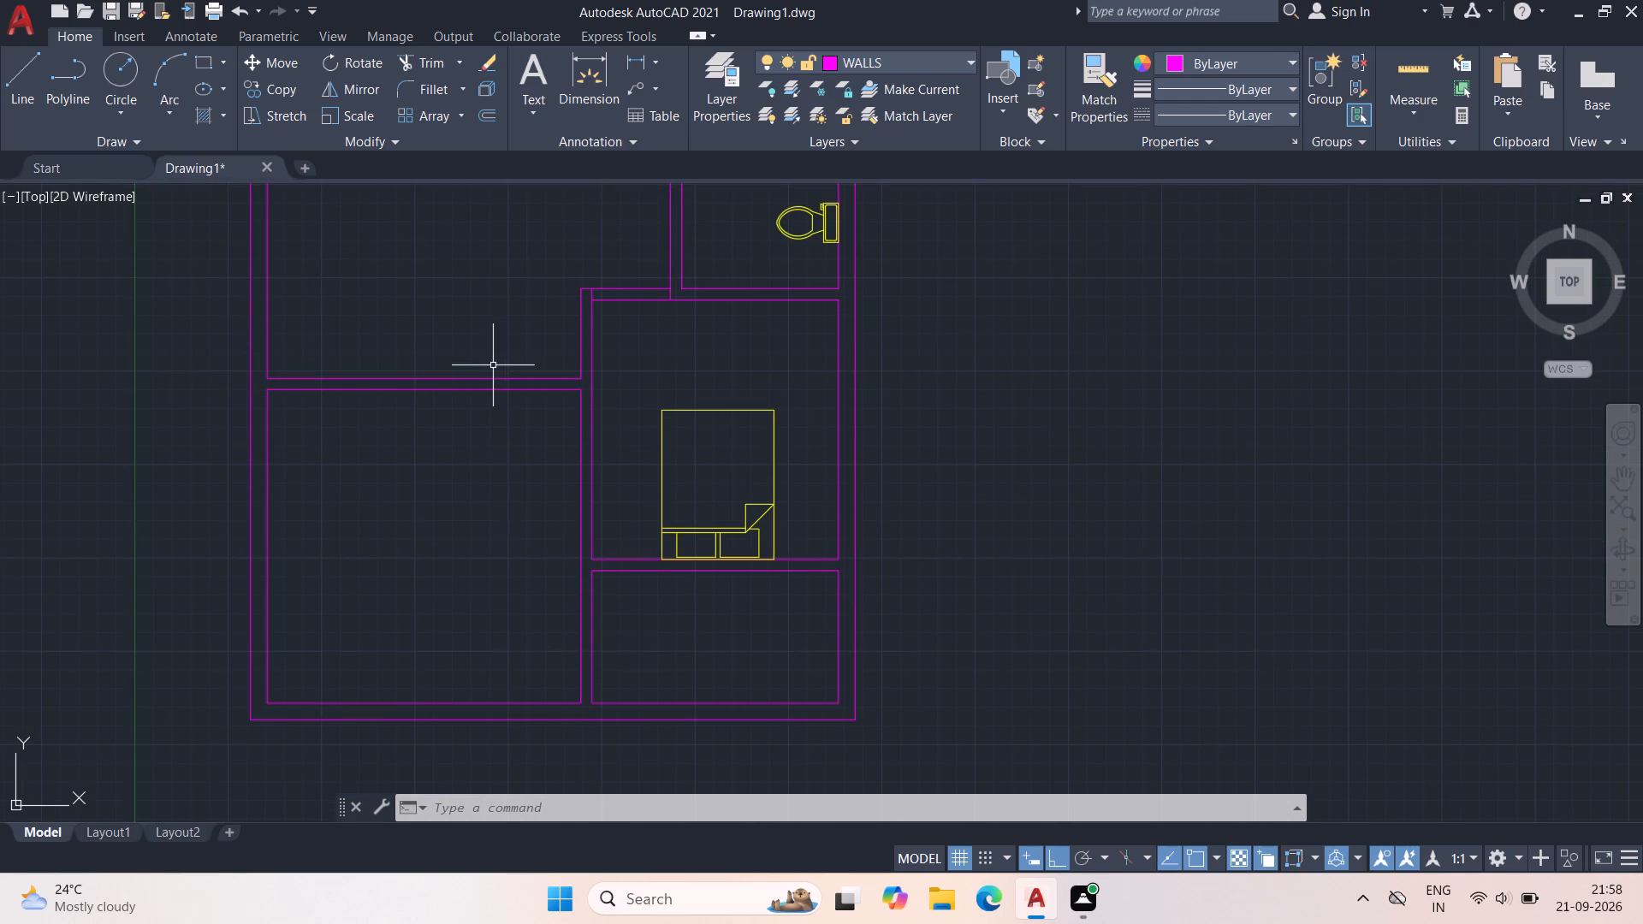
pyautogui.hotkey('ctrl', '3')
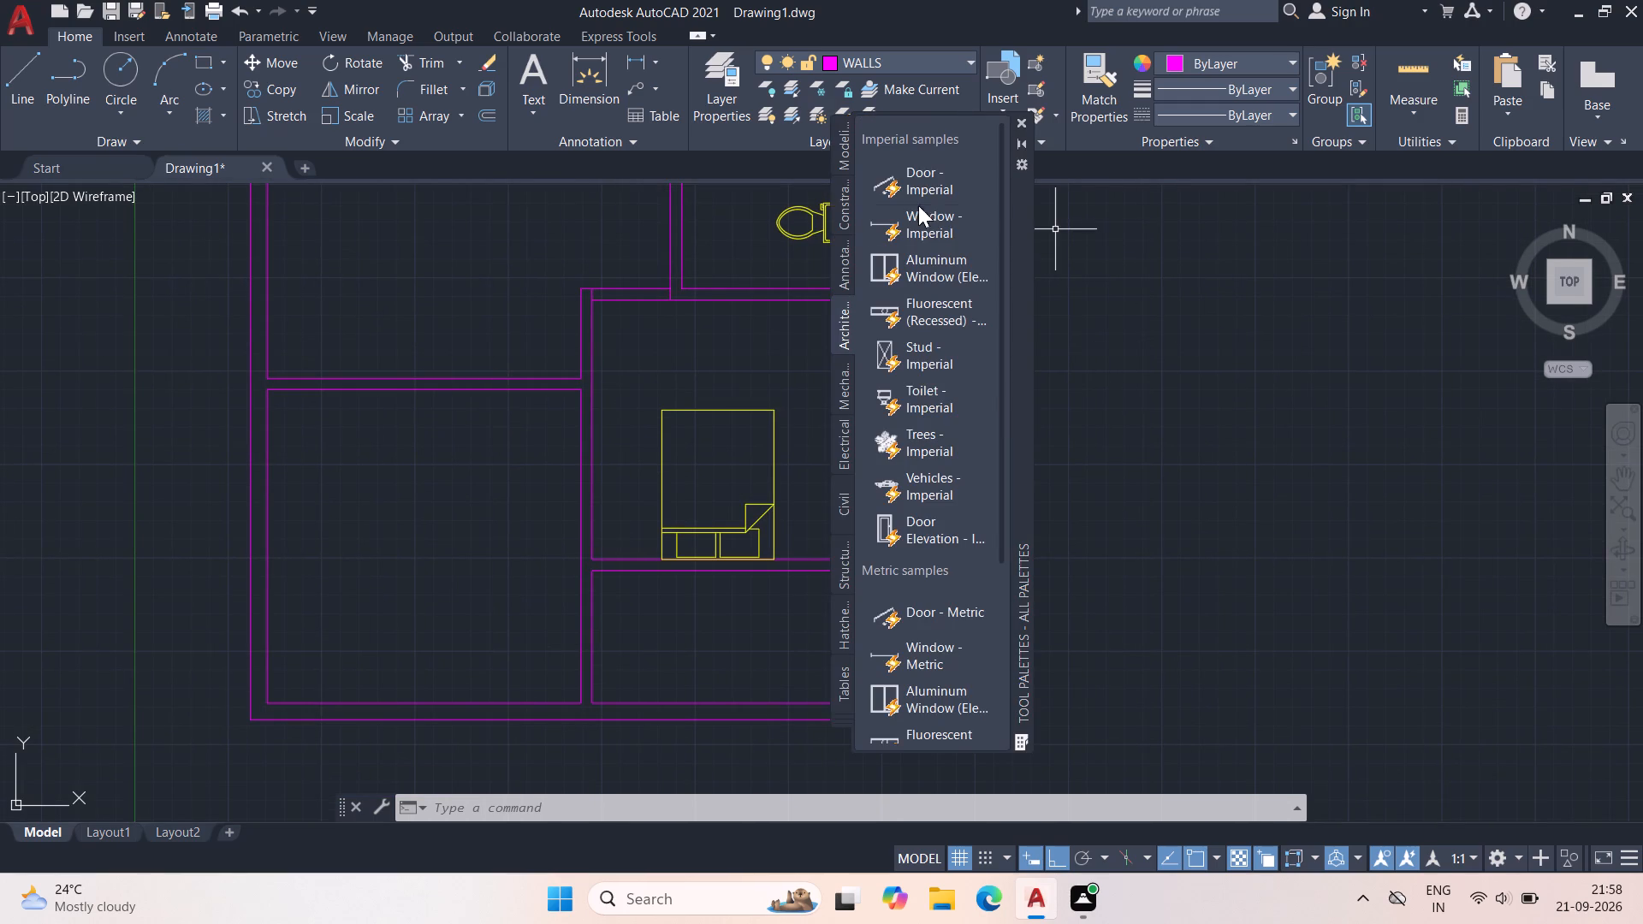
pyautogui.doubleClick(929, 189)
pyautogui.click(1117, 442)
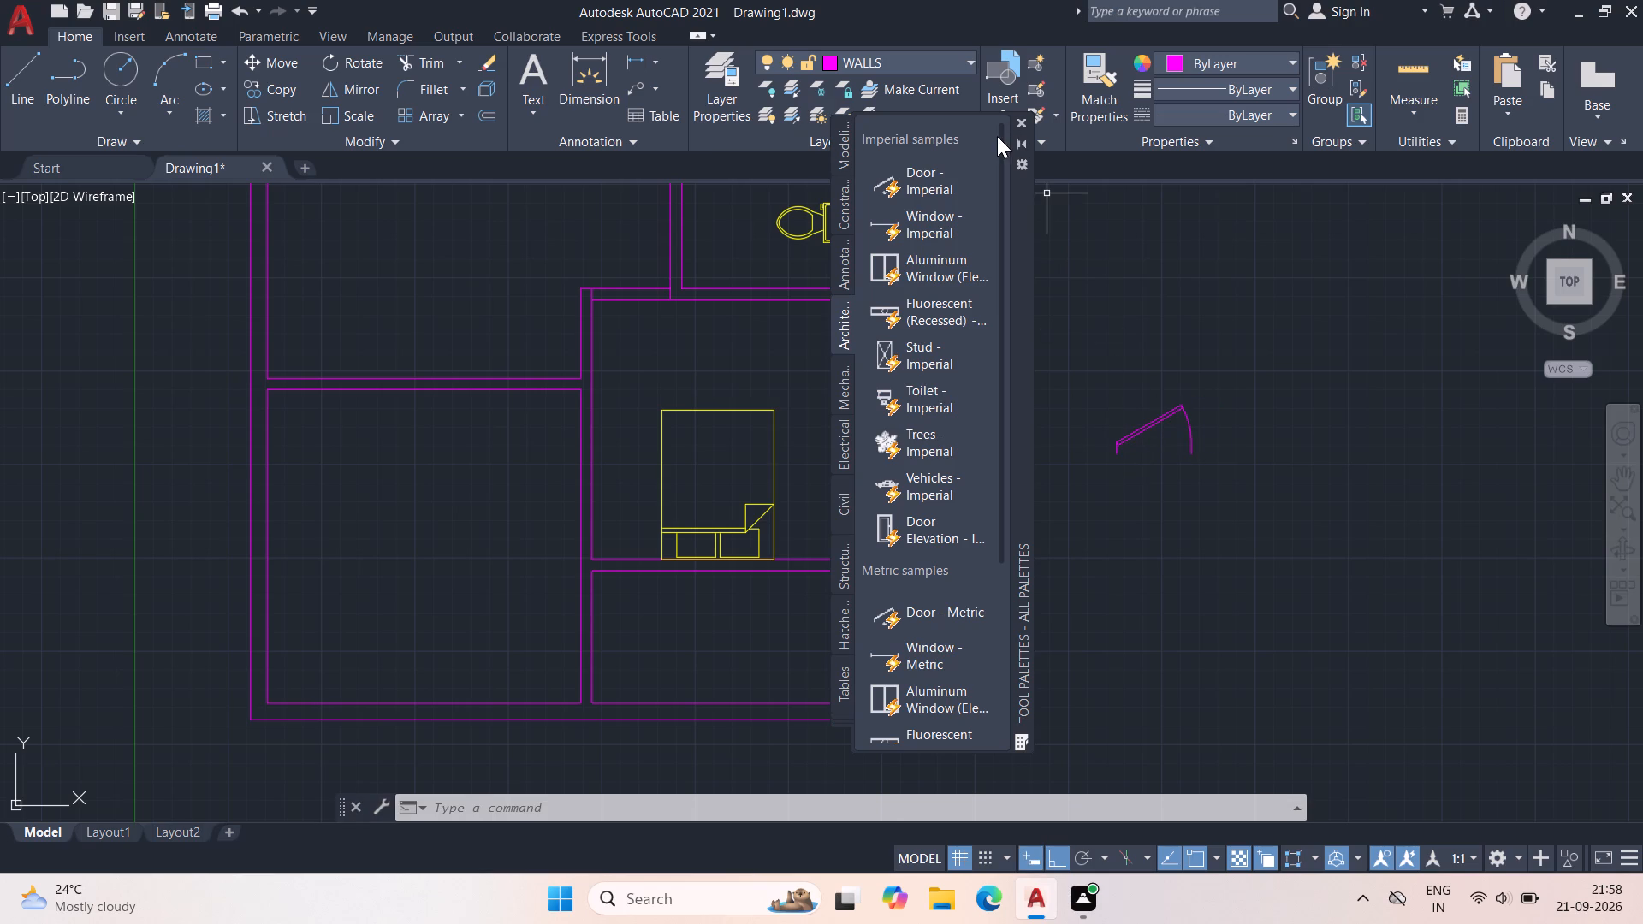
pyautogui.click(1023, 124)
# Make DOORS the current layer and set its layer colour to cyan.
pyautogui.click(956, 66)
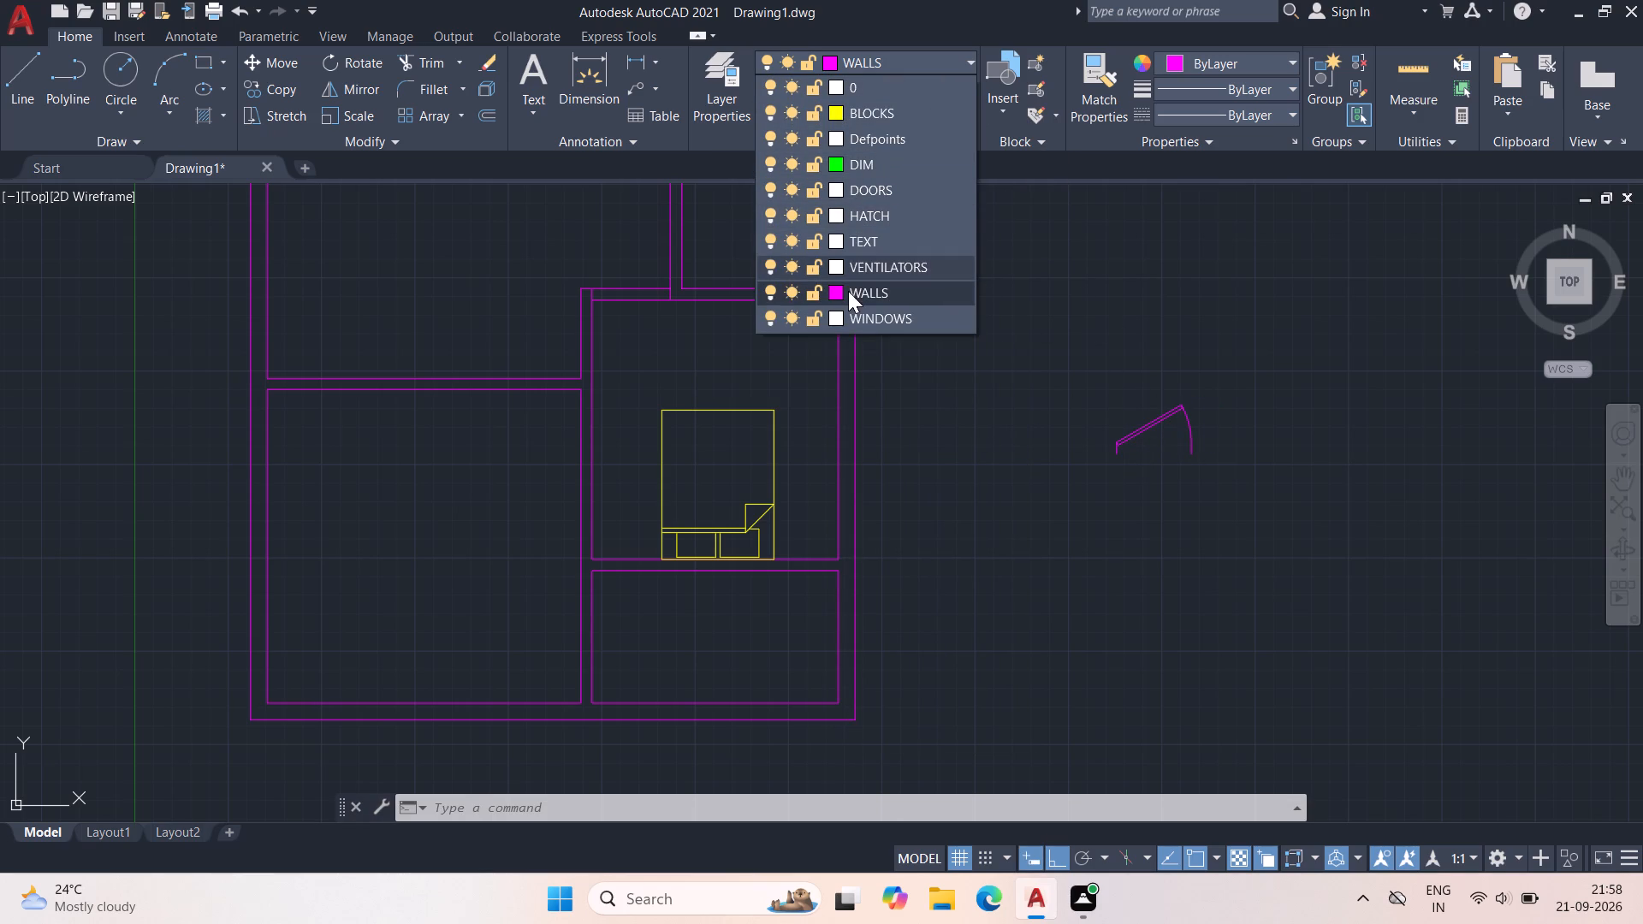
pyautogui.click(870, 186)
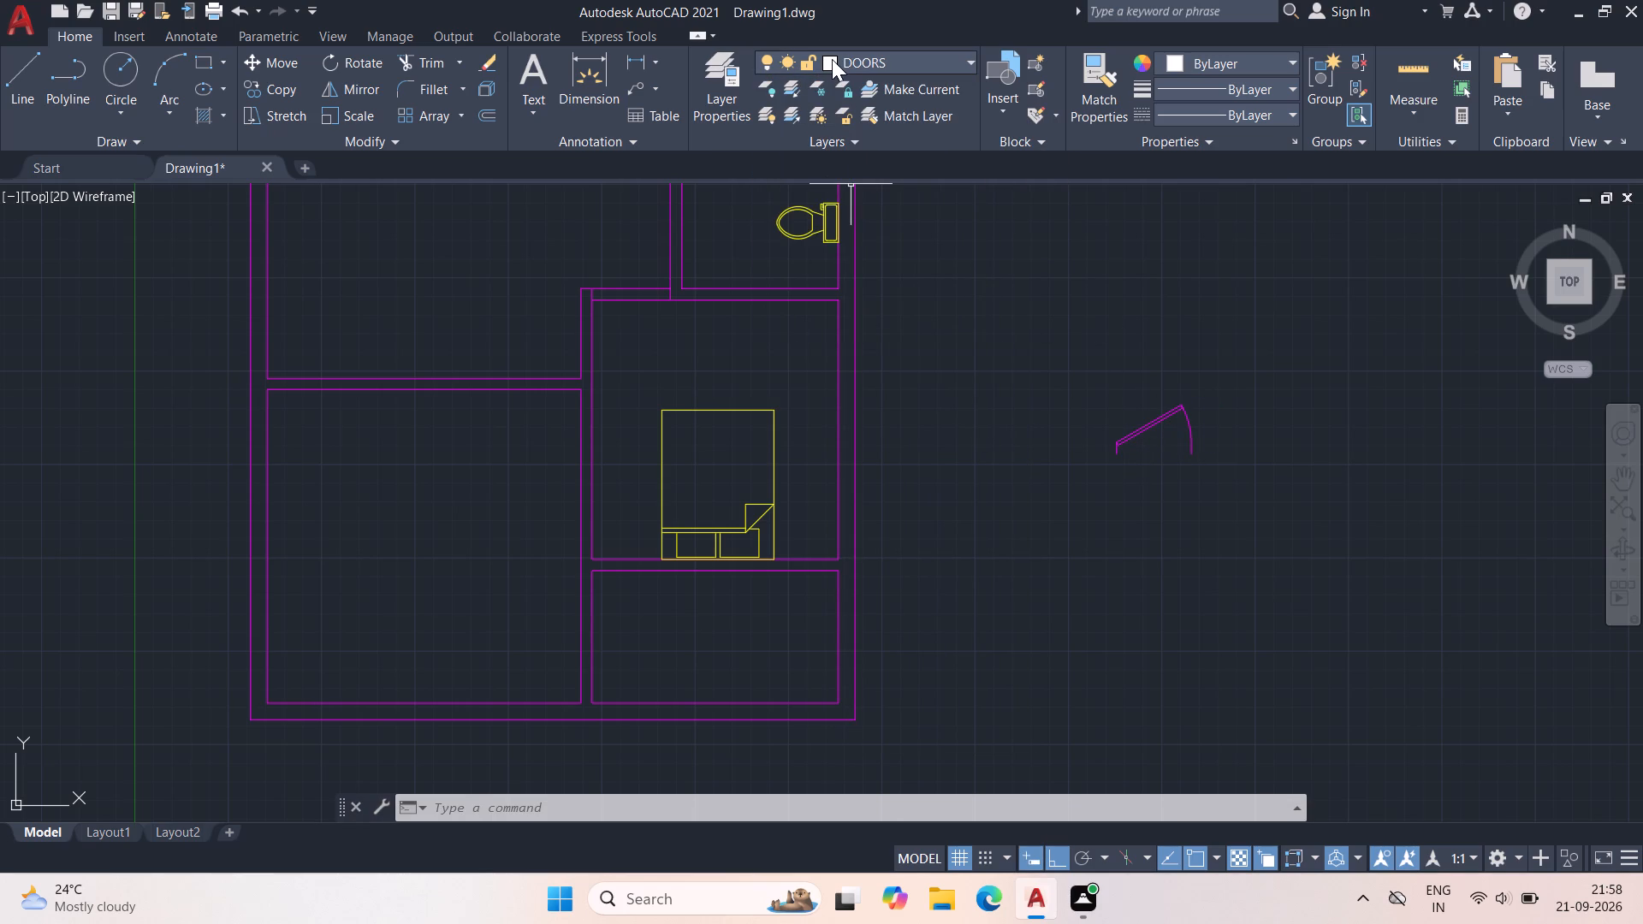
pyautogui.click(832, 59)
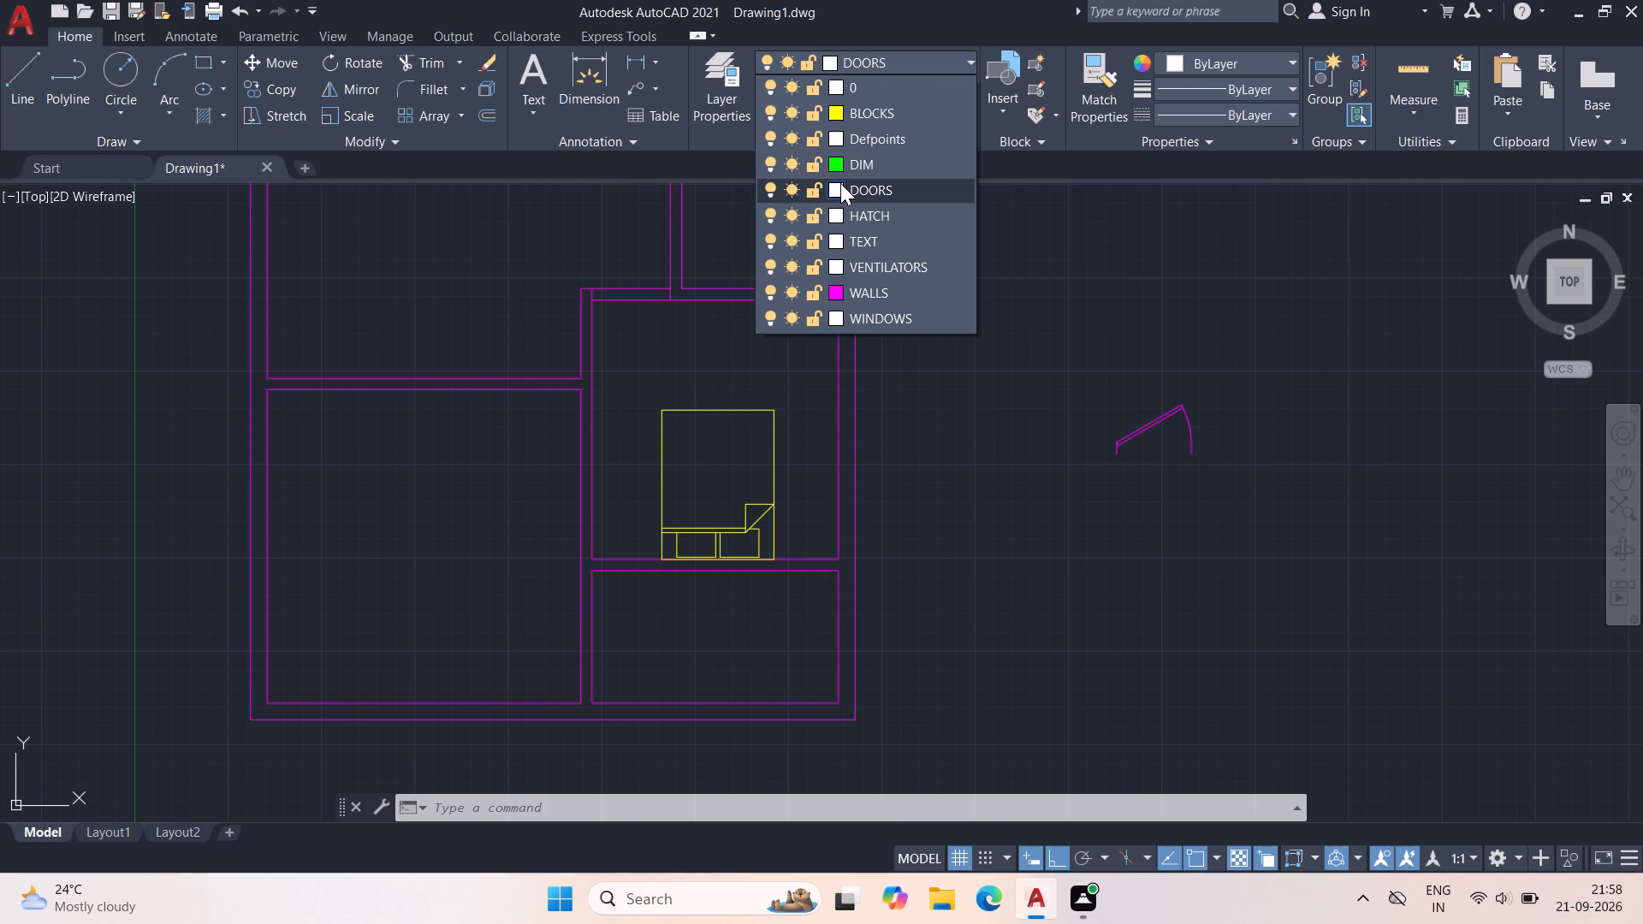
pyautogui.click(835, 187)
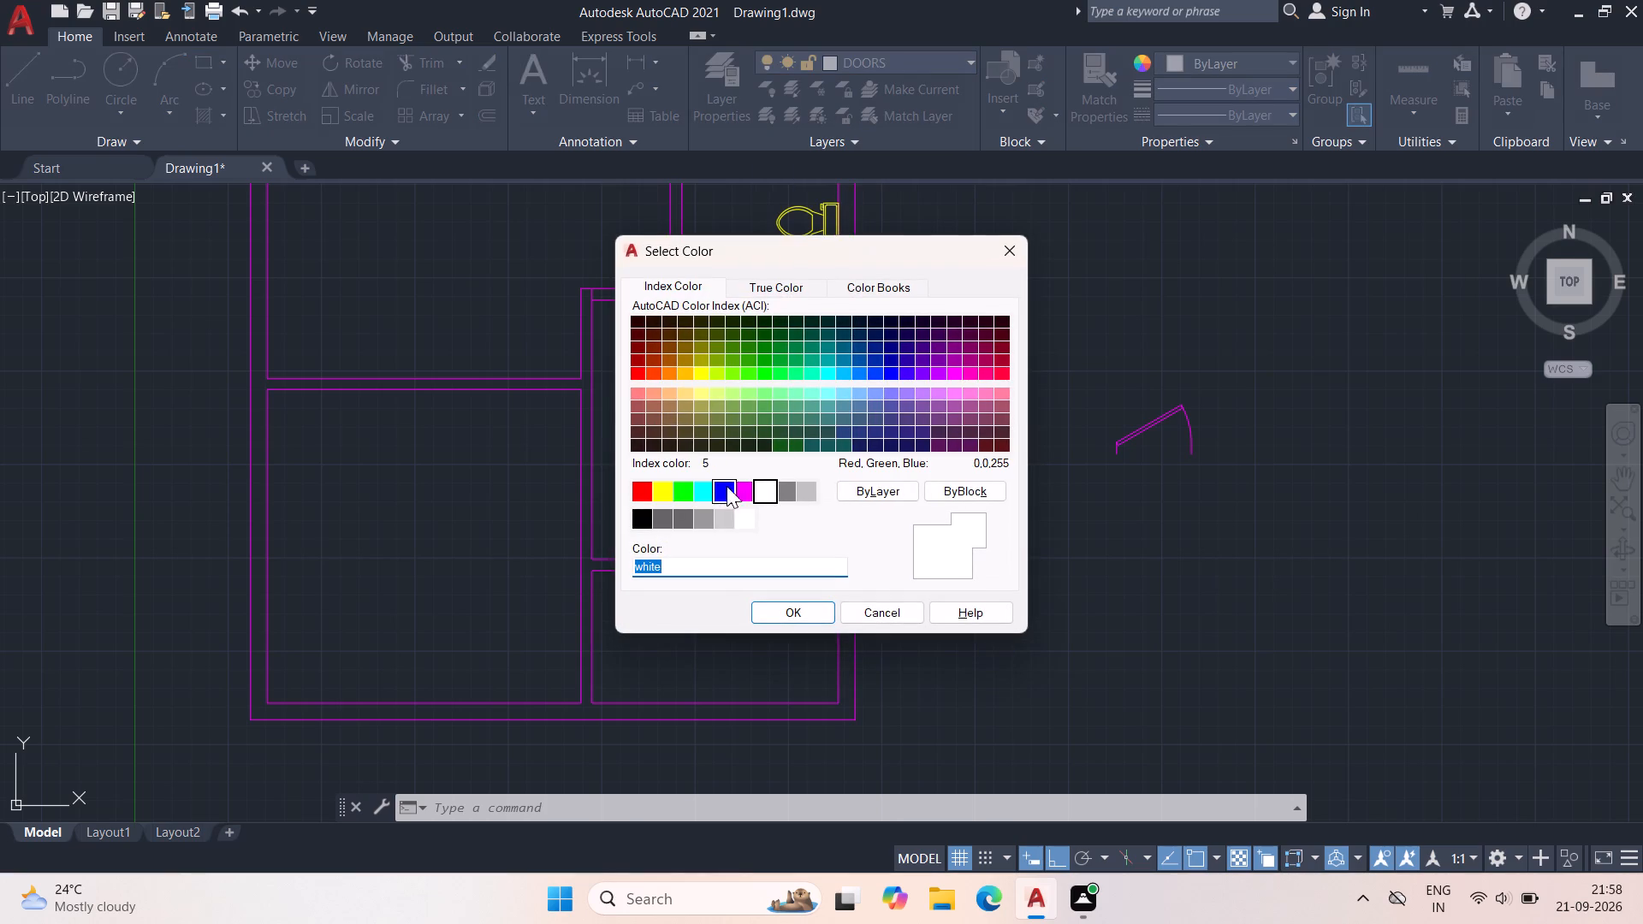
pyautogui.click(710, 496)
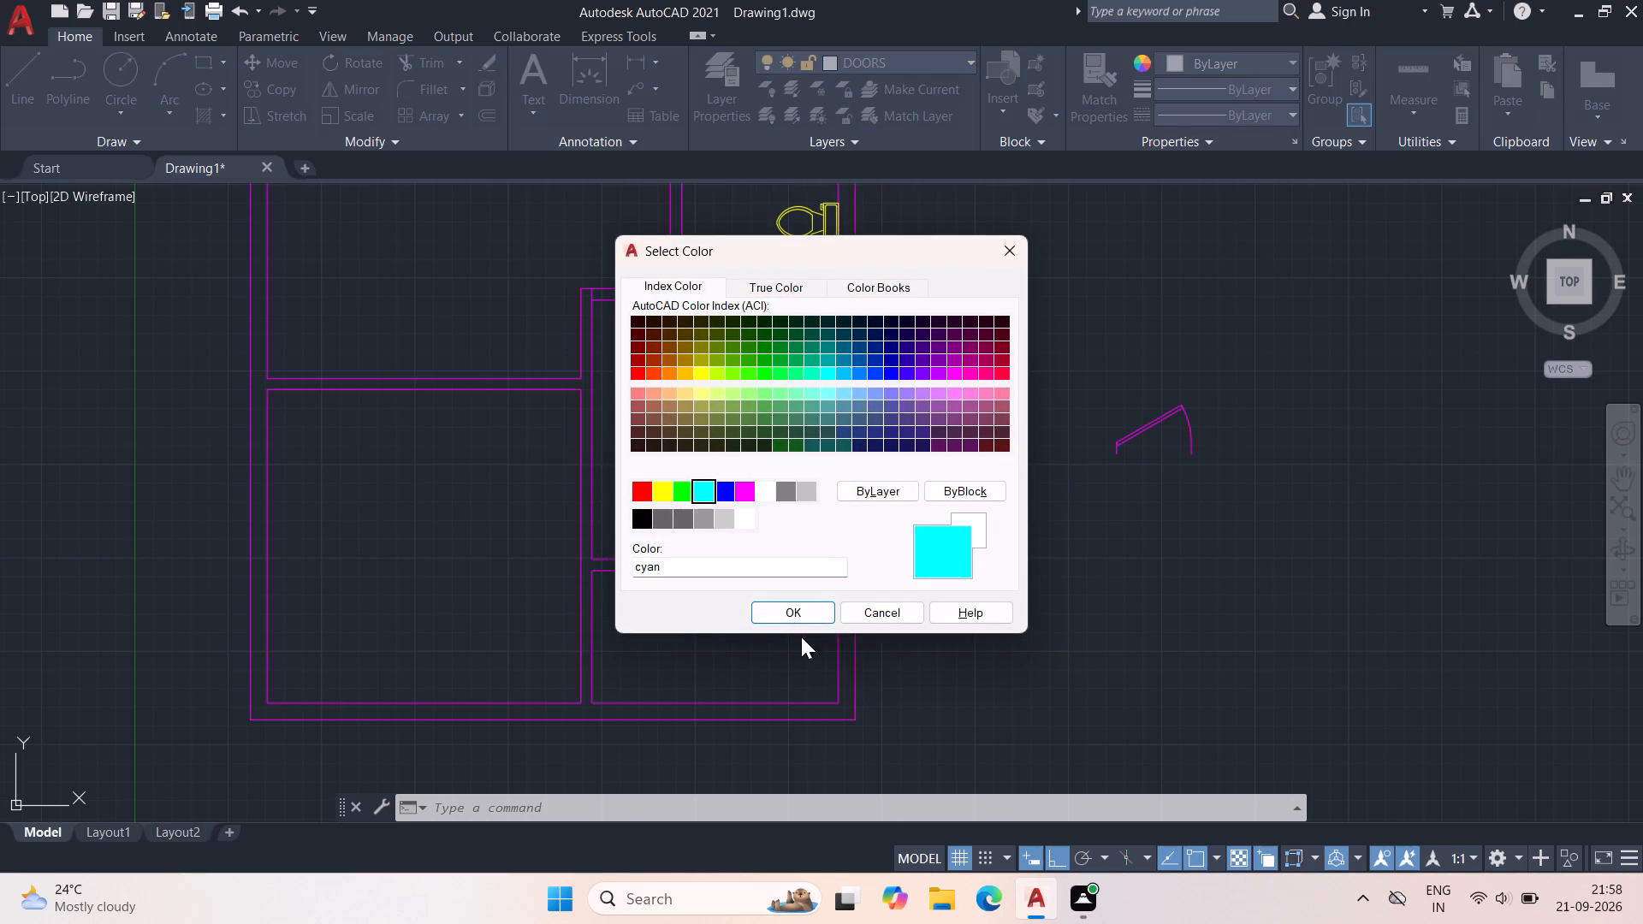
pyautogui.click(794, 612)
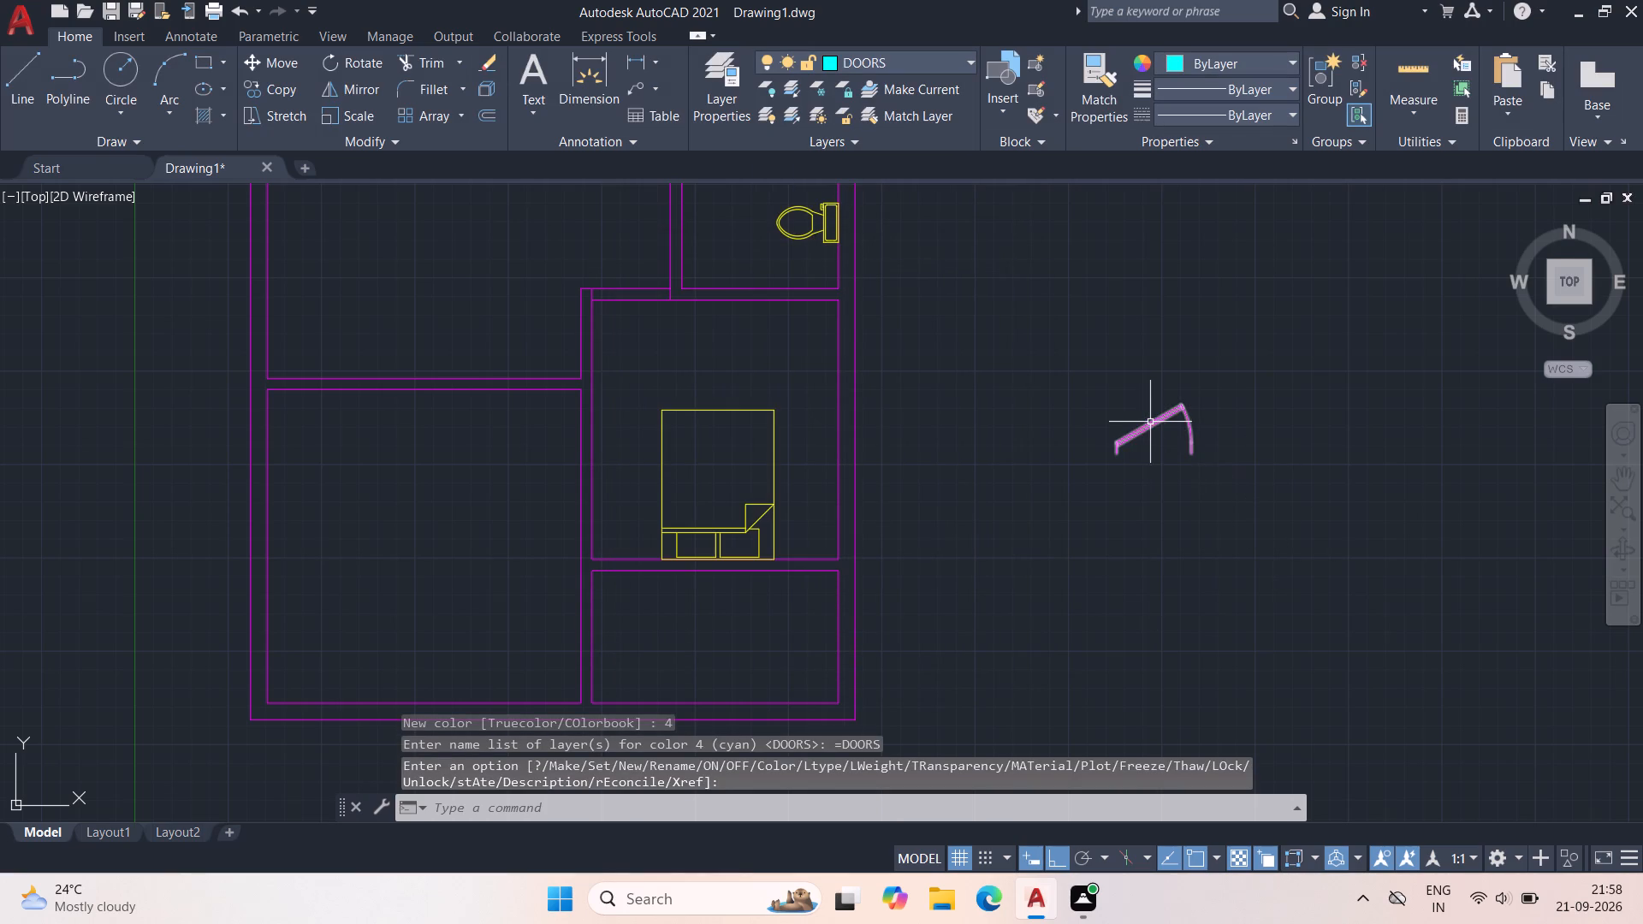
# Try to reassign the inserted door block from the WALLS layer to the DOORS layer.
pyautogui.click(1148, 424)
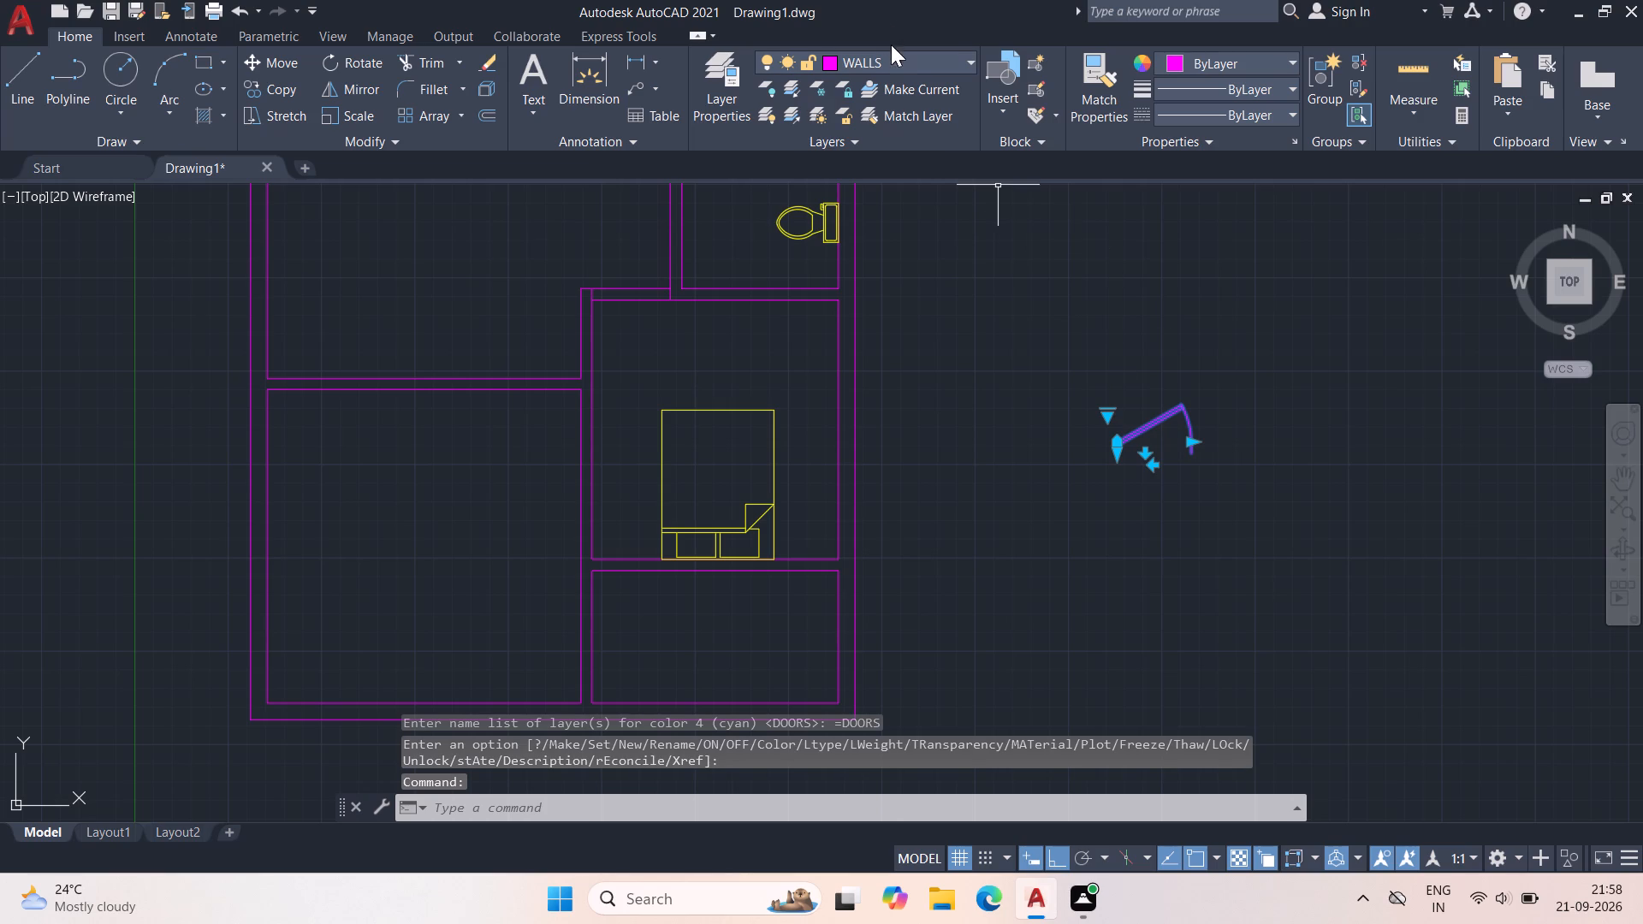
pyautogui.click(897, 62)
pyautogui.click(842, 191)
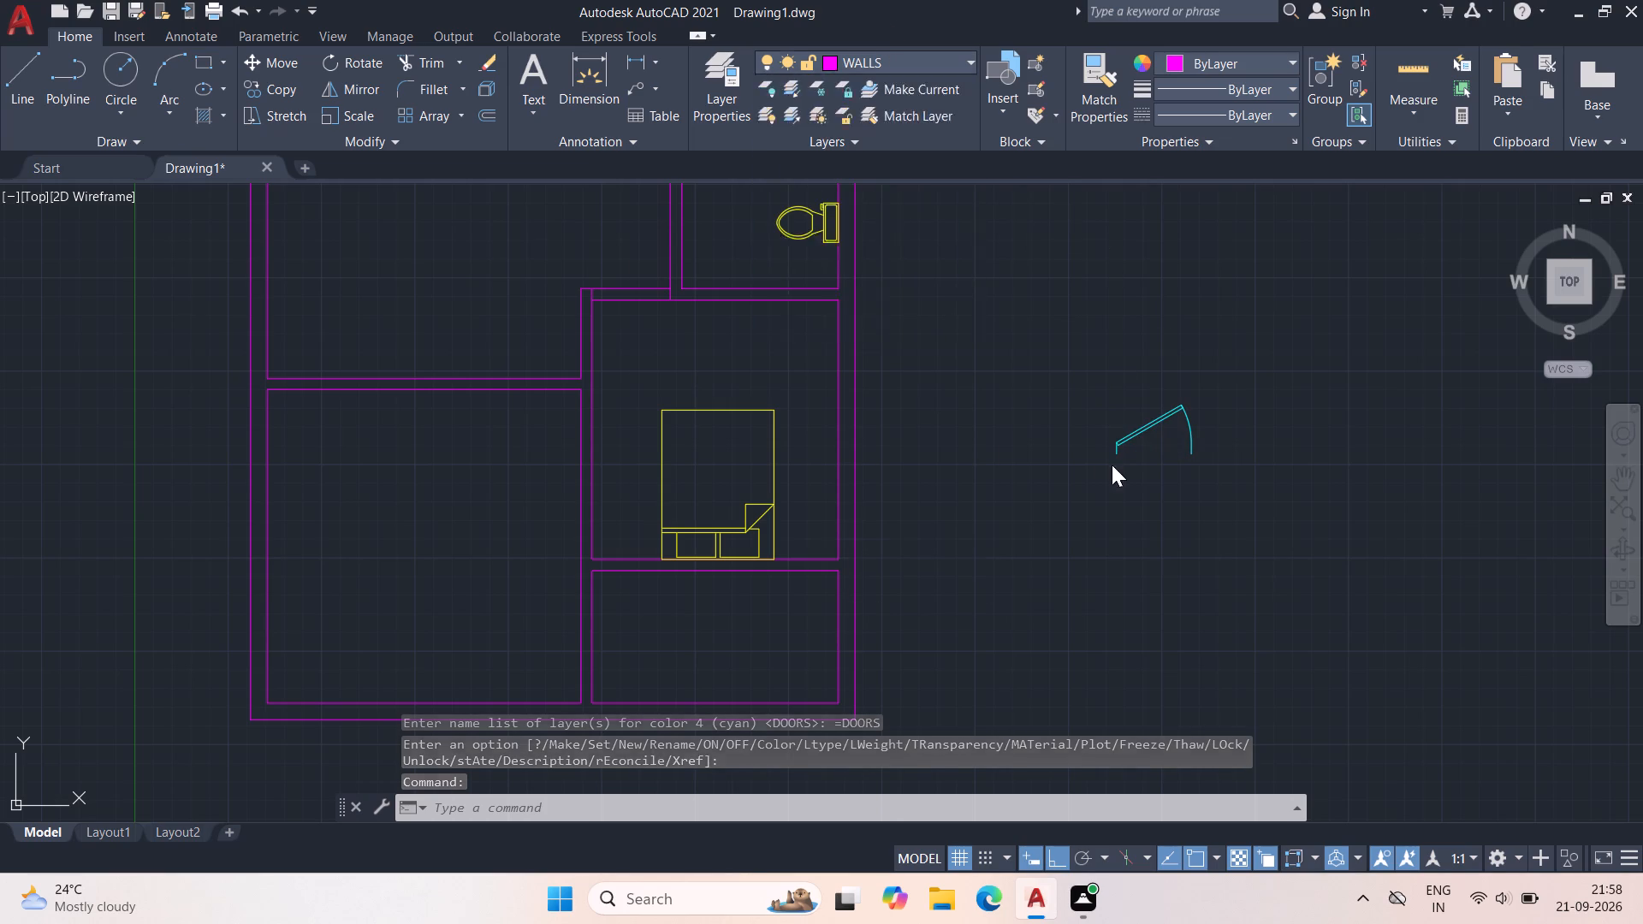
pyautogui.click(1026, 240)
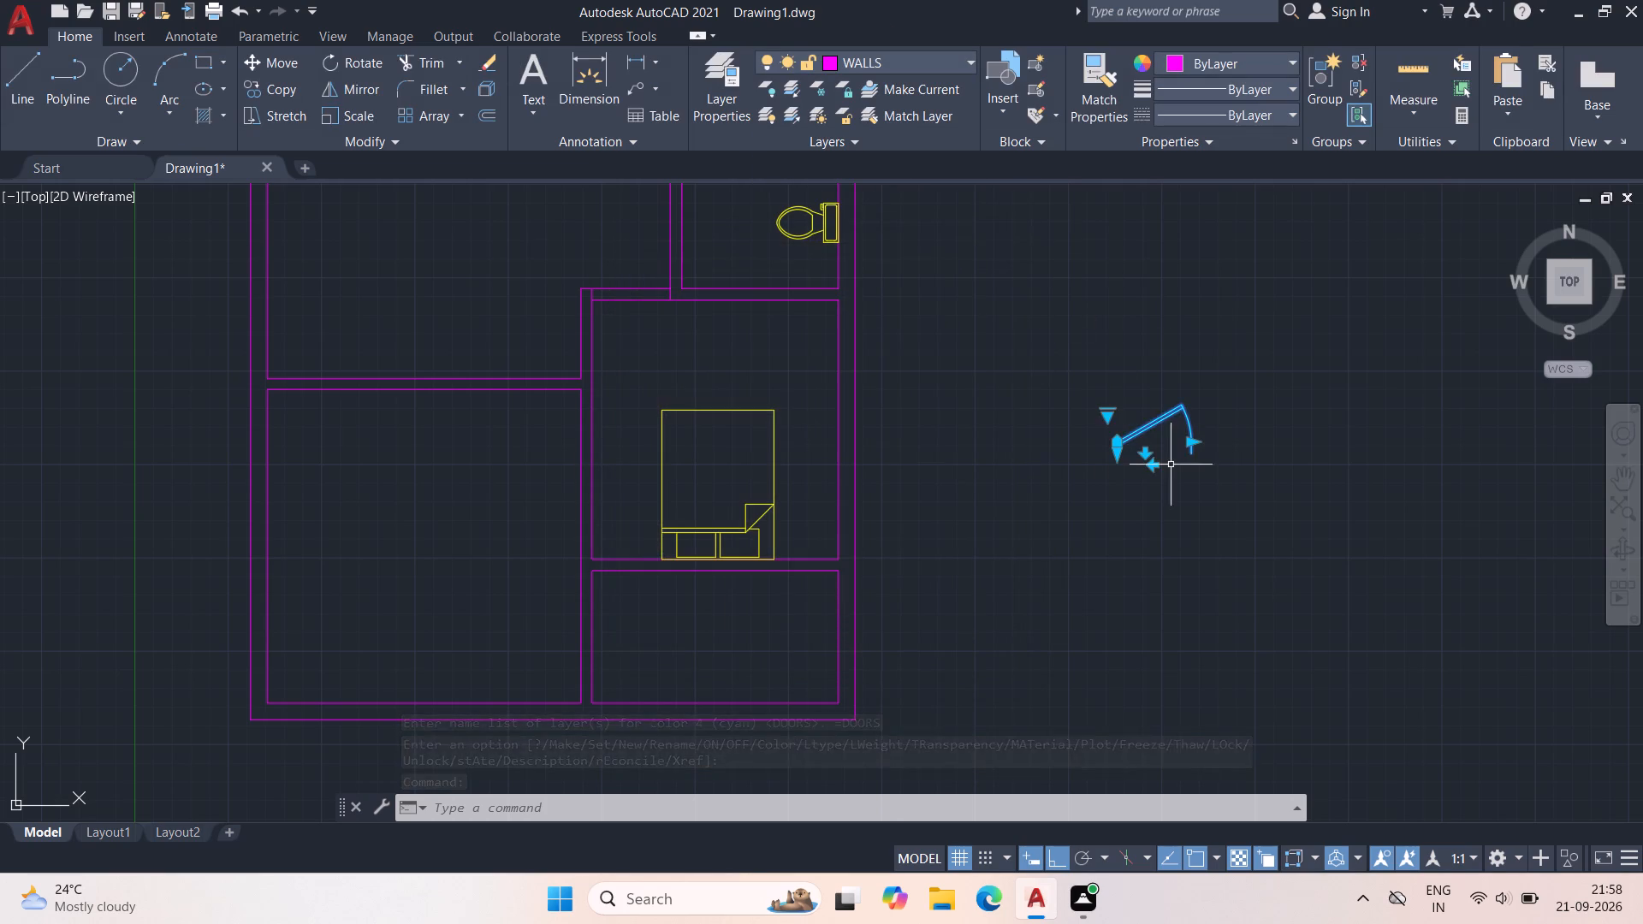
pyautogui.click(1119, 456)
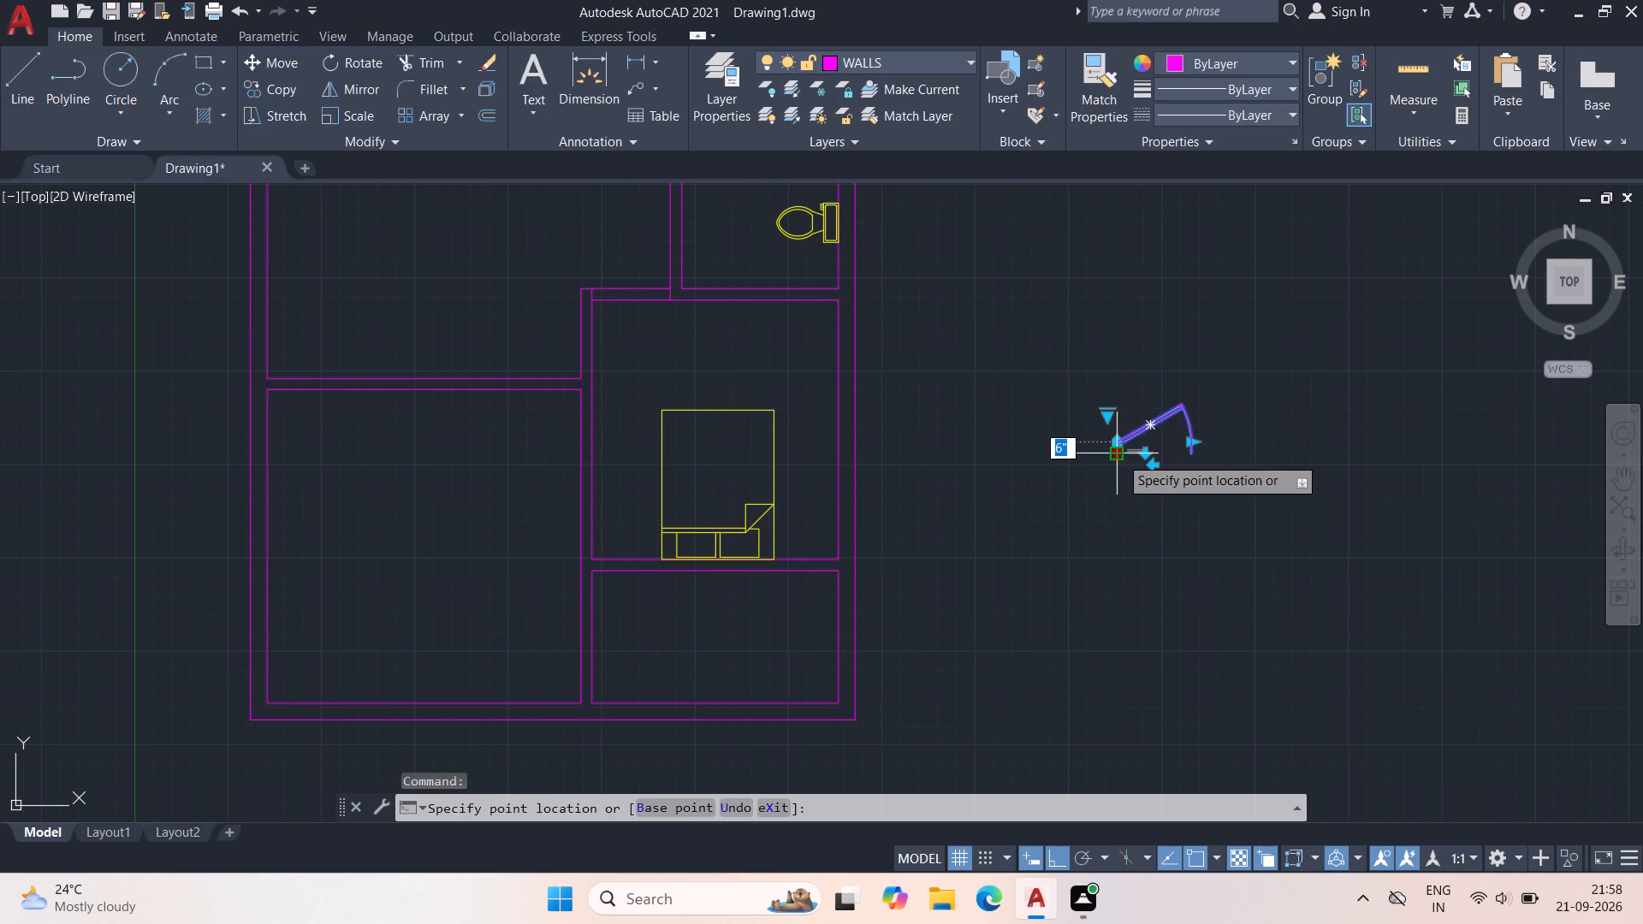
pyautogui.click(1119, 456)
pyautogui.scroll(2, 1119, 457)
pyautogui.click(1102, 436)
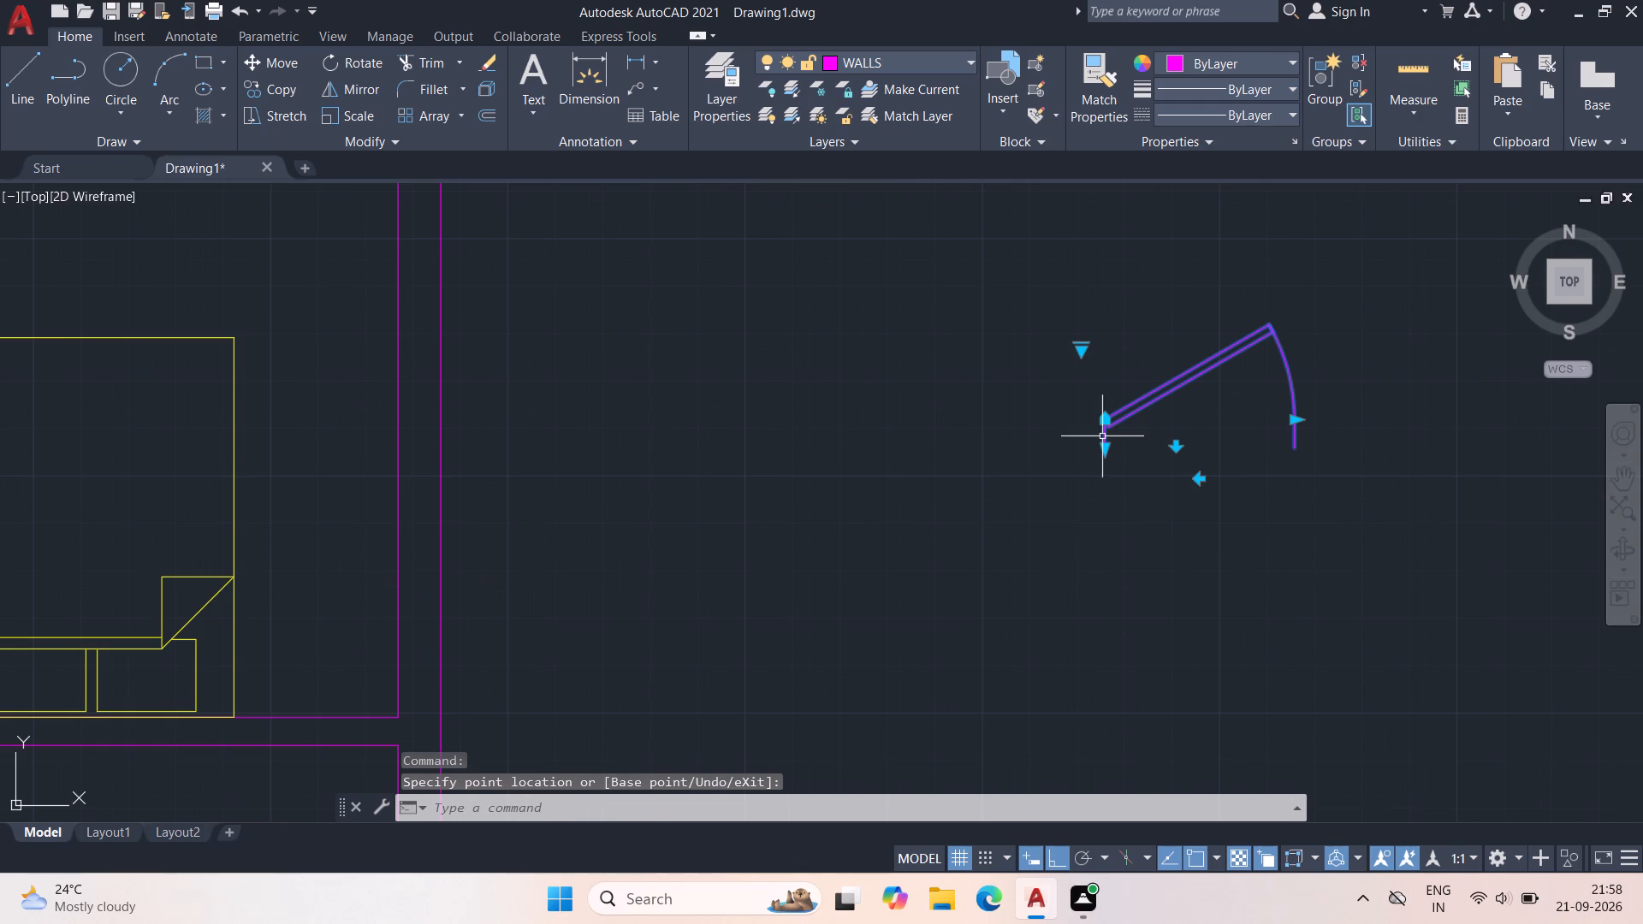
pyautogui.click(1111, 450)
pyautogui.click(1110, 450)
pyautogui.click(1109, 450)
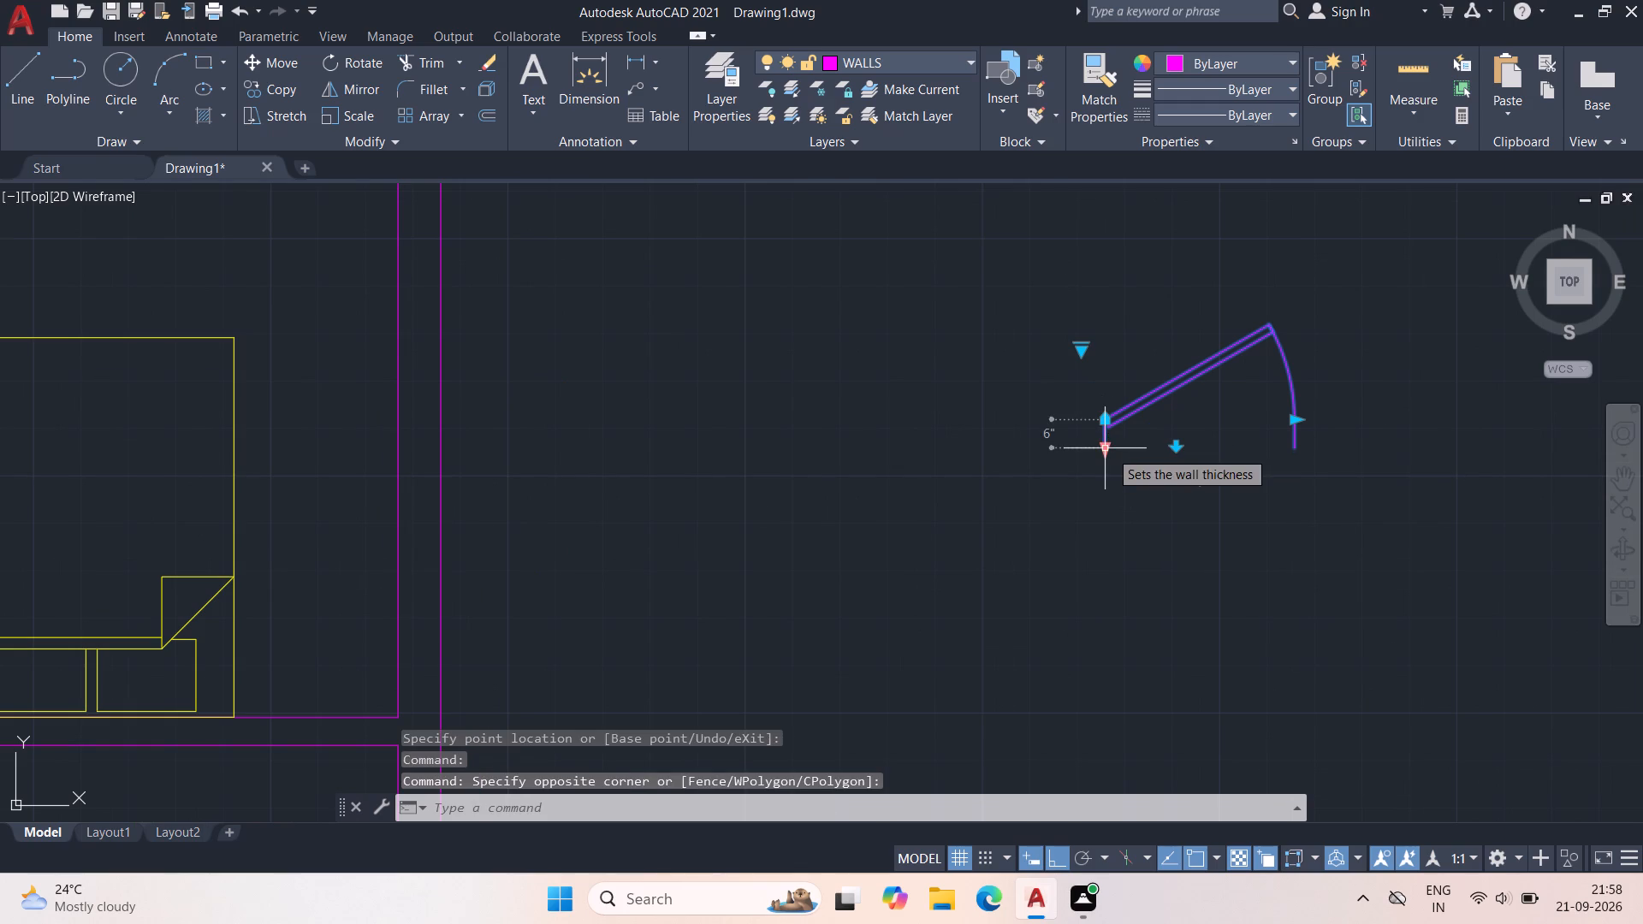
# Set the door block's opening angle to Open 90º.
pyautogui.click(1089, 336)
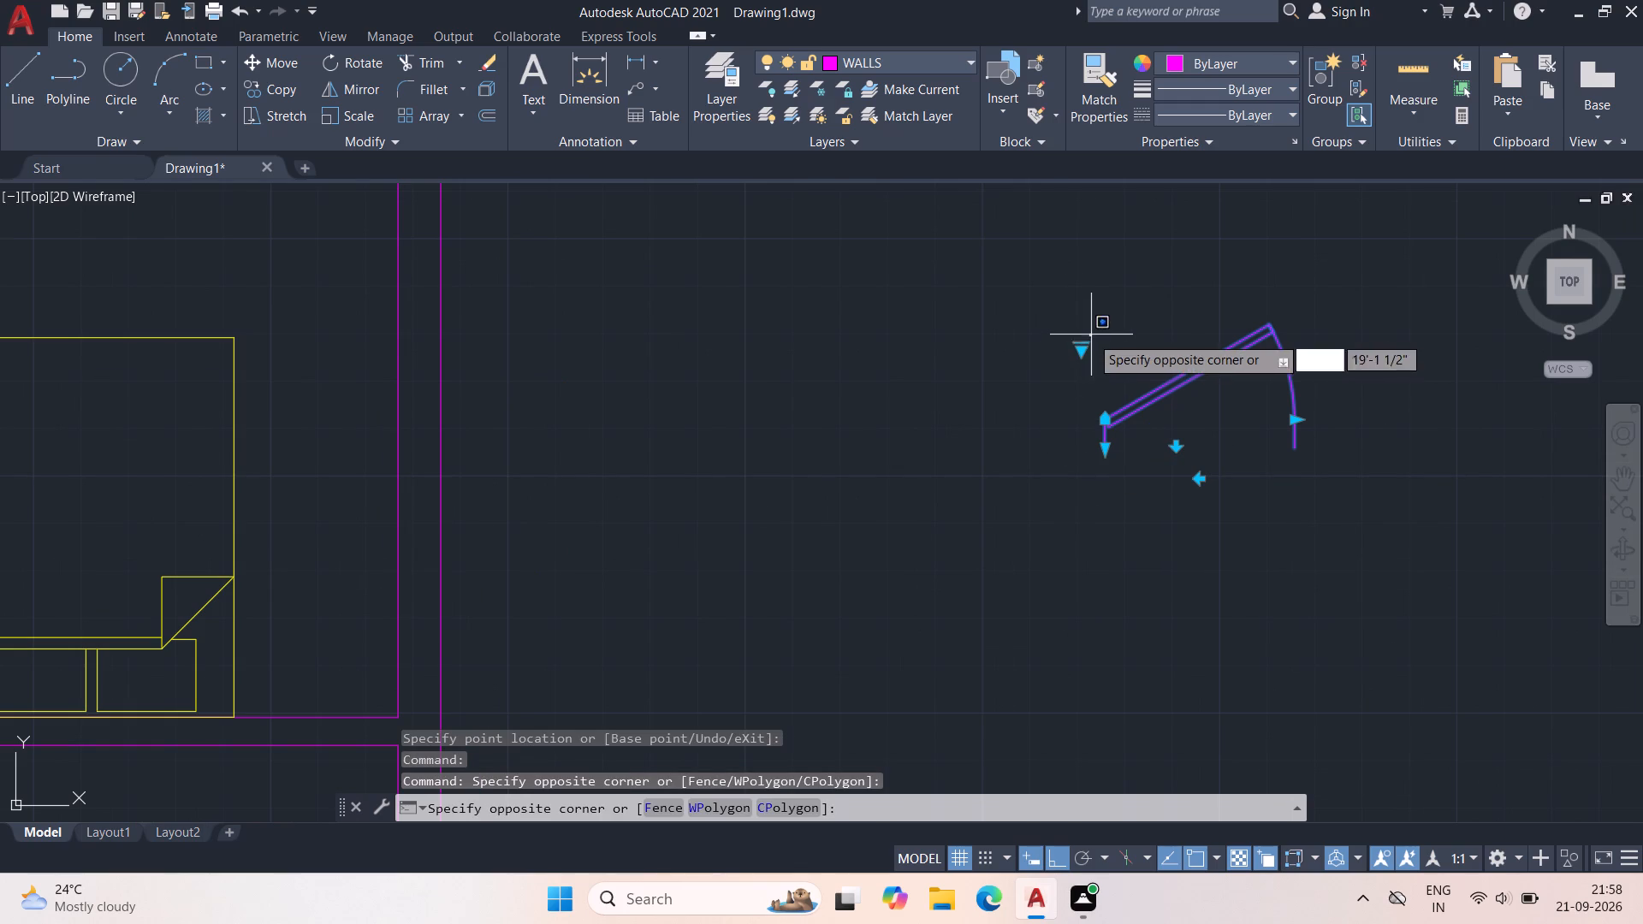
pyautogui.click(1062, 366)
pyautogui.click(1085, 350)
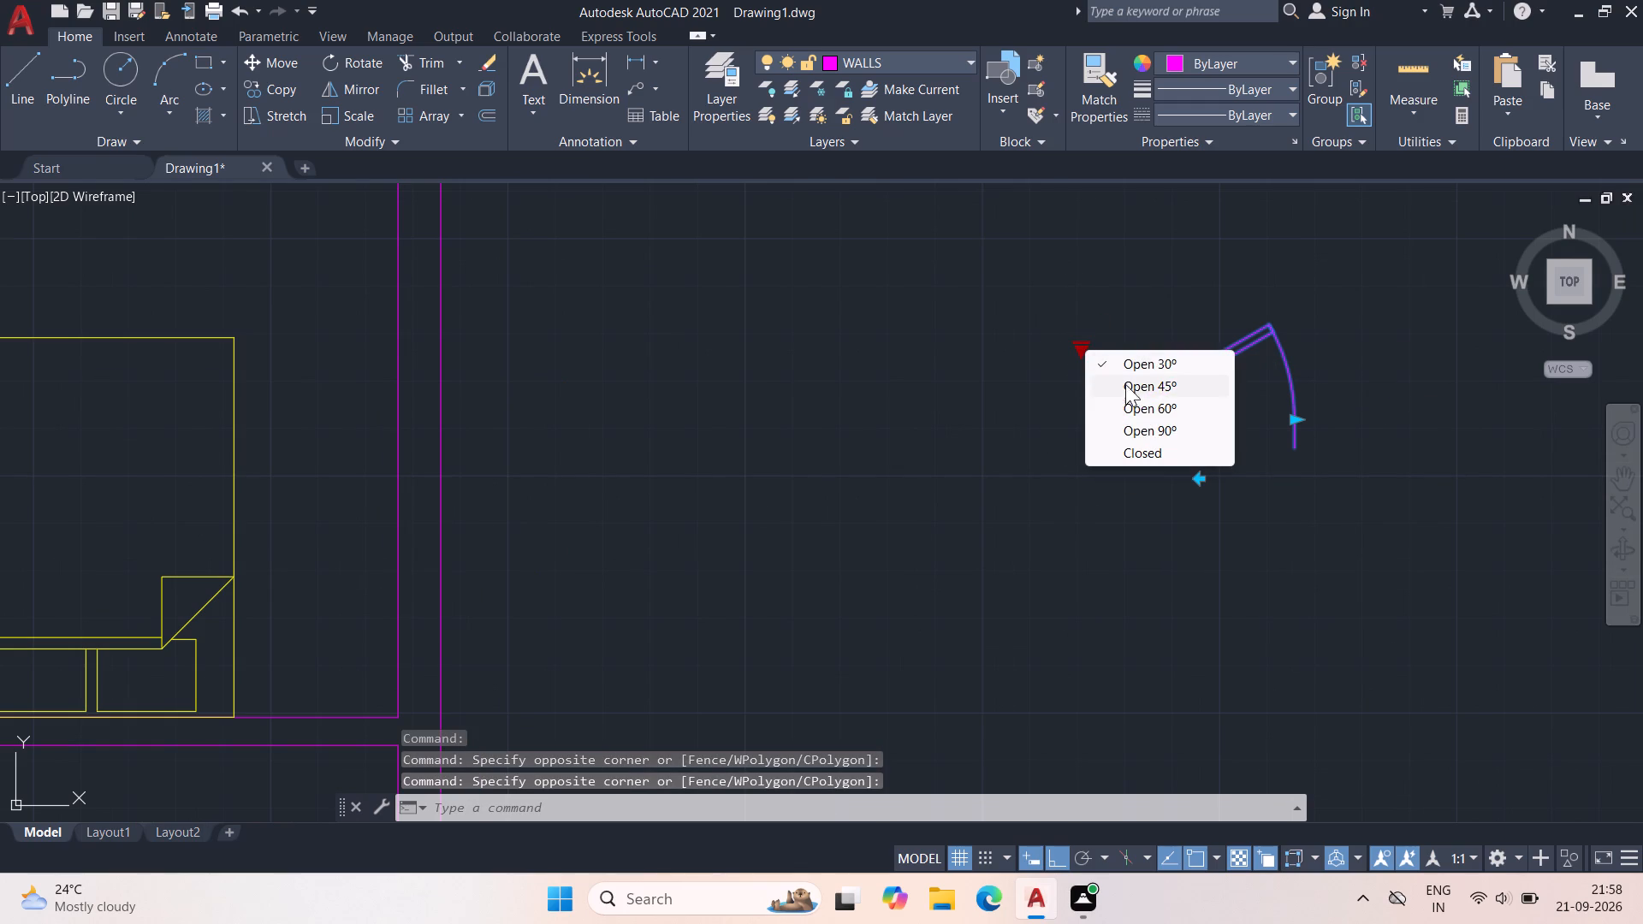
pyautogui.click(1144, 429)
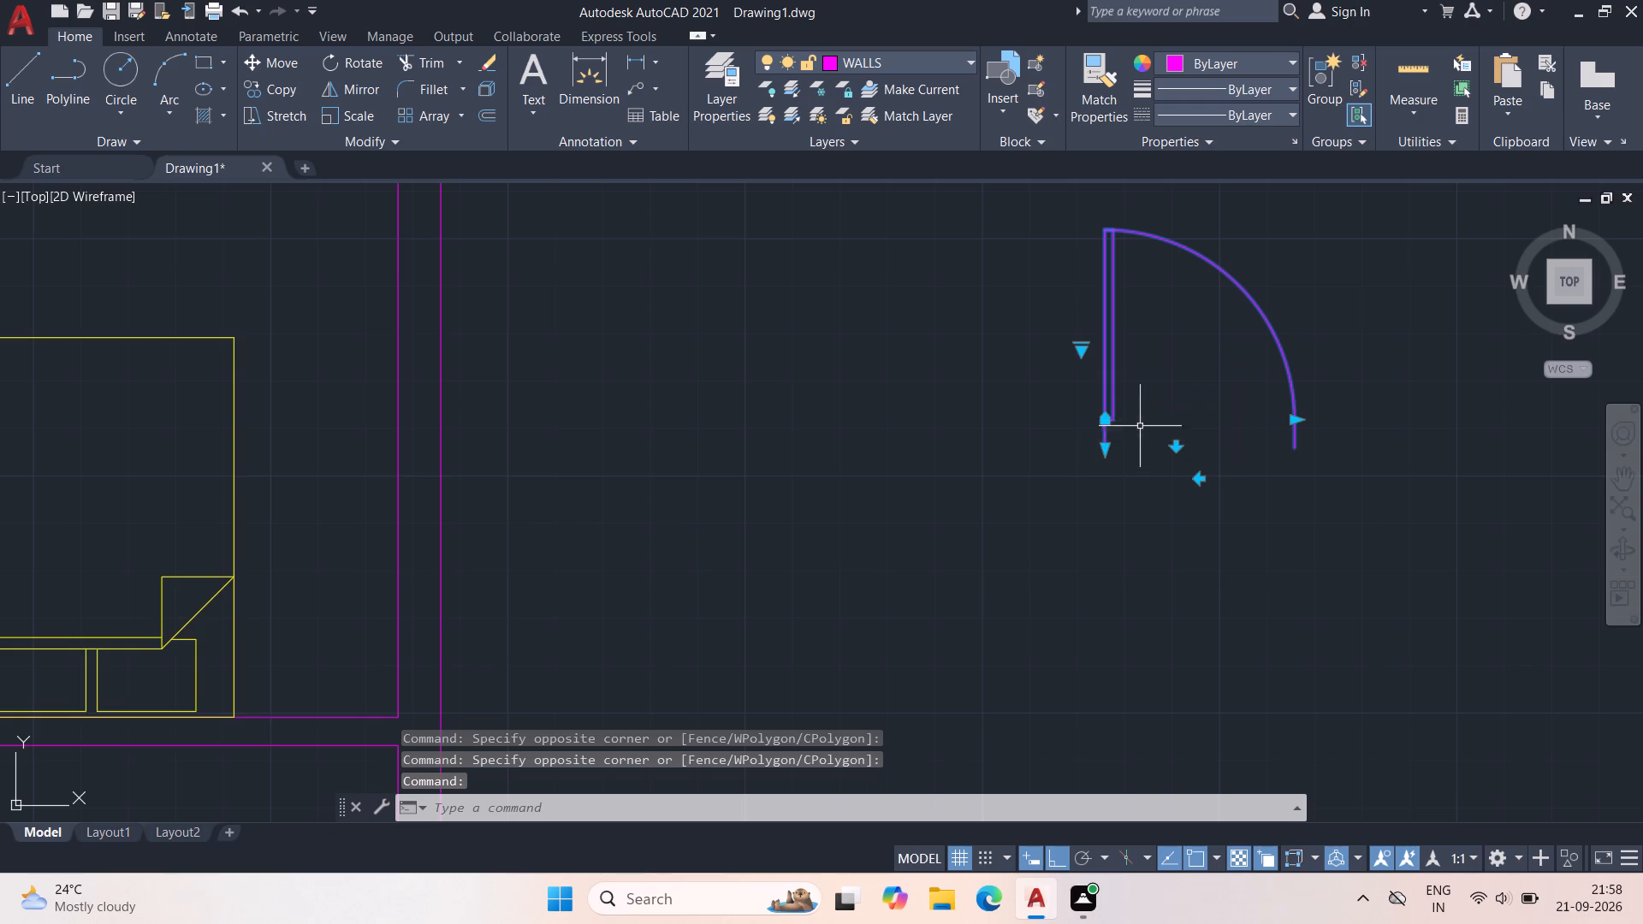
pyautogui.scroll(-2, 1069, 370)
pyautogui.moveTo(1003, 429); pyautogui.dragTo(1050, 488, button='middle')
pyautogui.press('Escape')
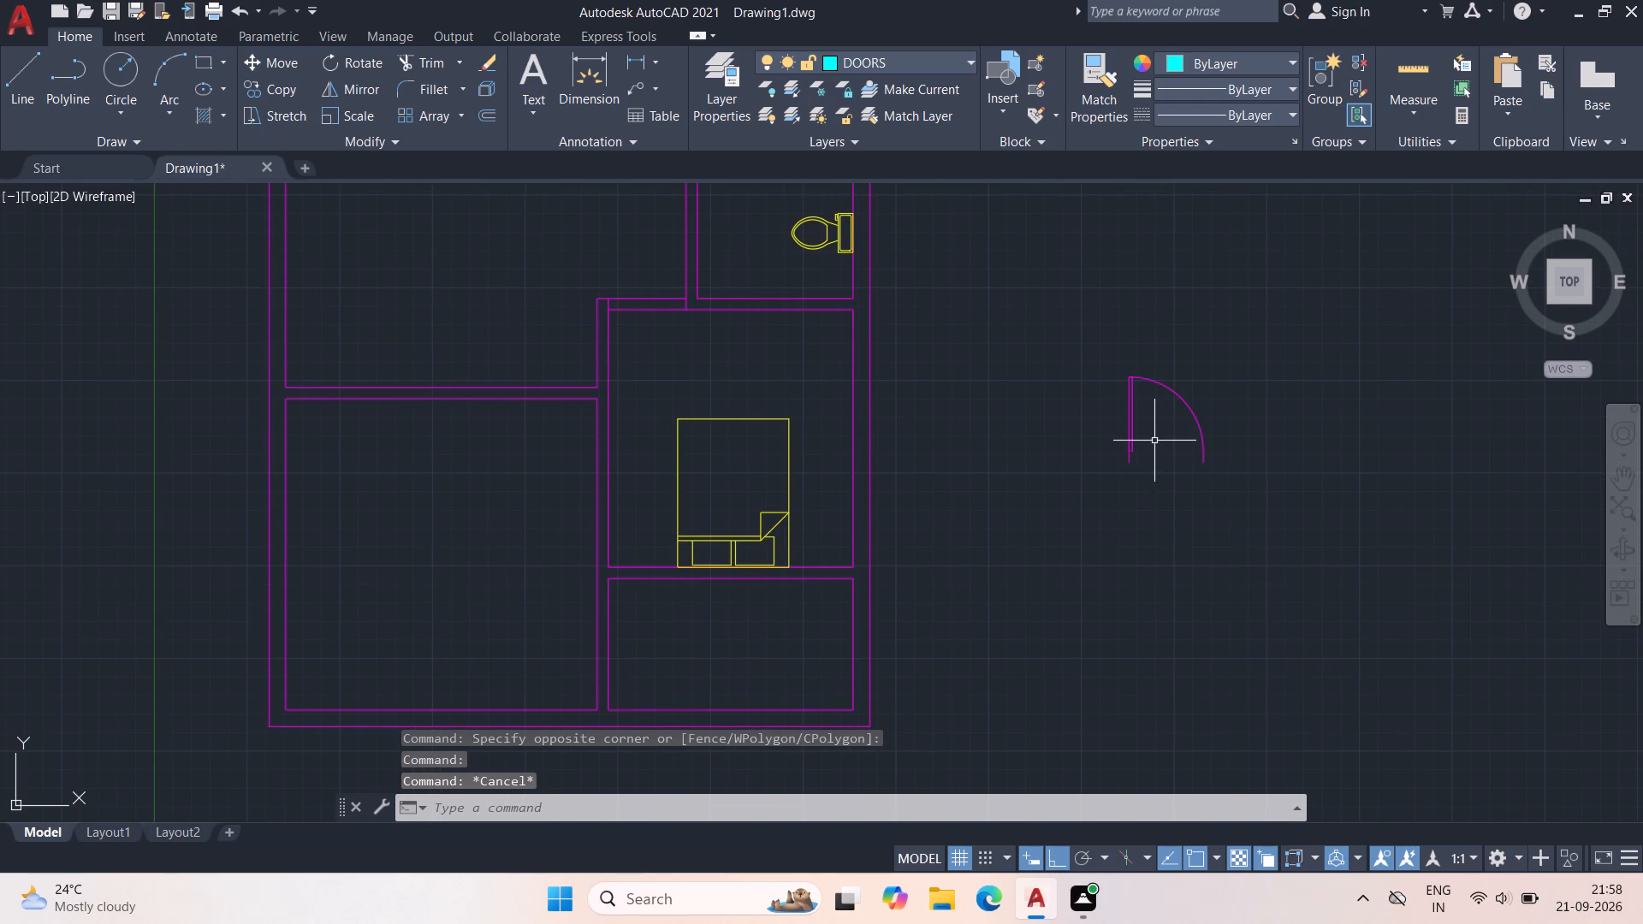
# With Ortho off, move the door by its hinge-side lower end onto the lower-left room's bottom inner wall line, about 8'-4" from the left inner corner.
pyautogui.click(1129, 419)
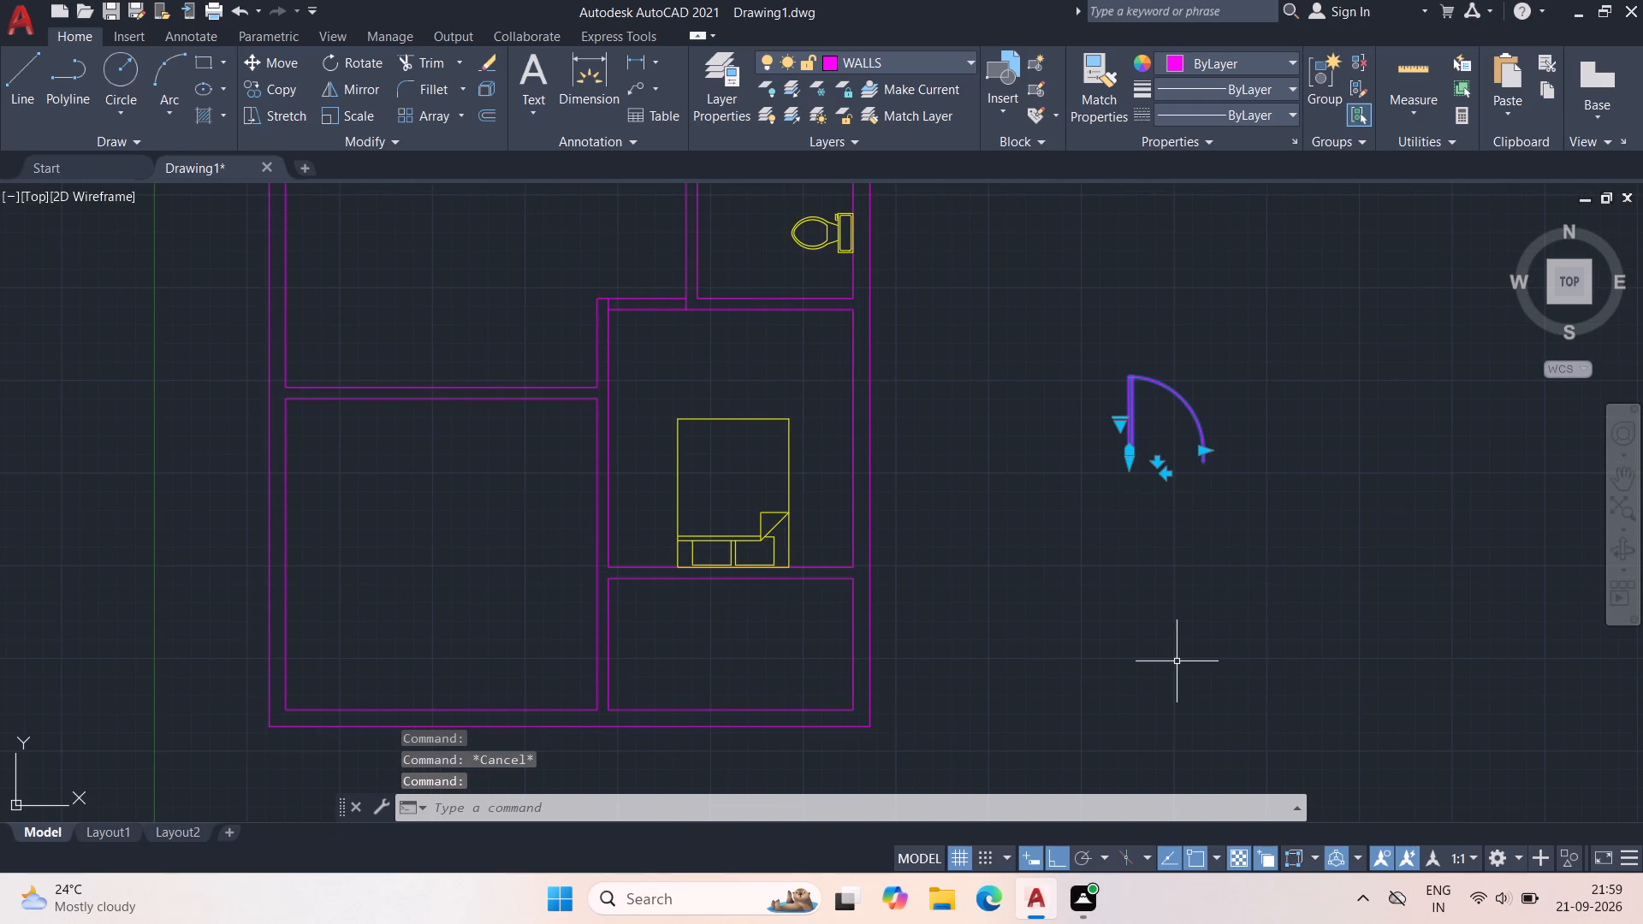
pyautogui.press('m')
pyautogui.press('space')
pyautogui.scroll(3, 1122, 470)
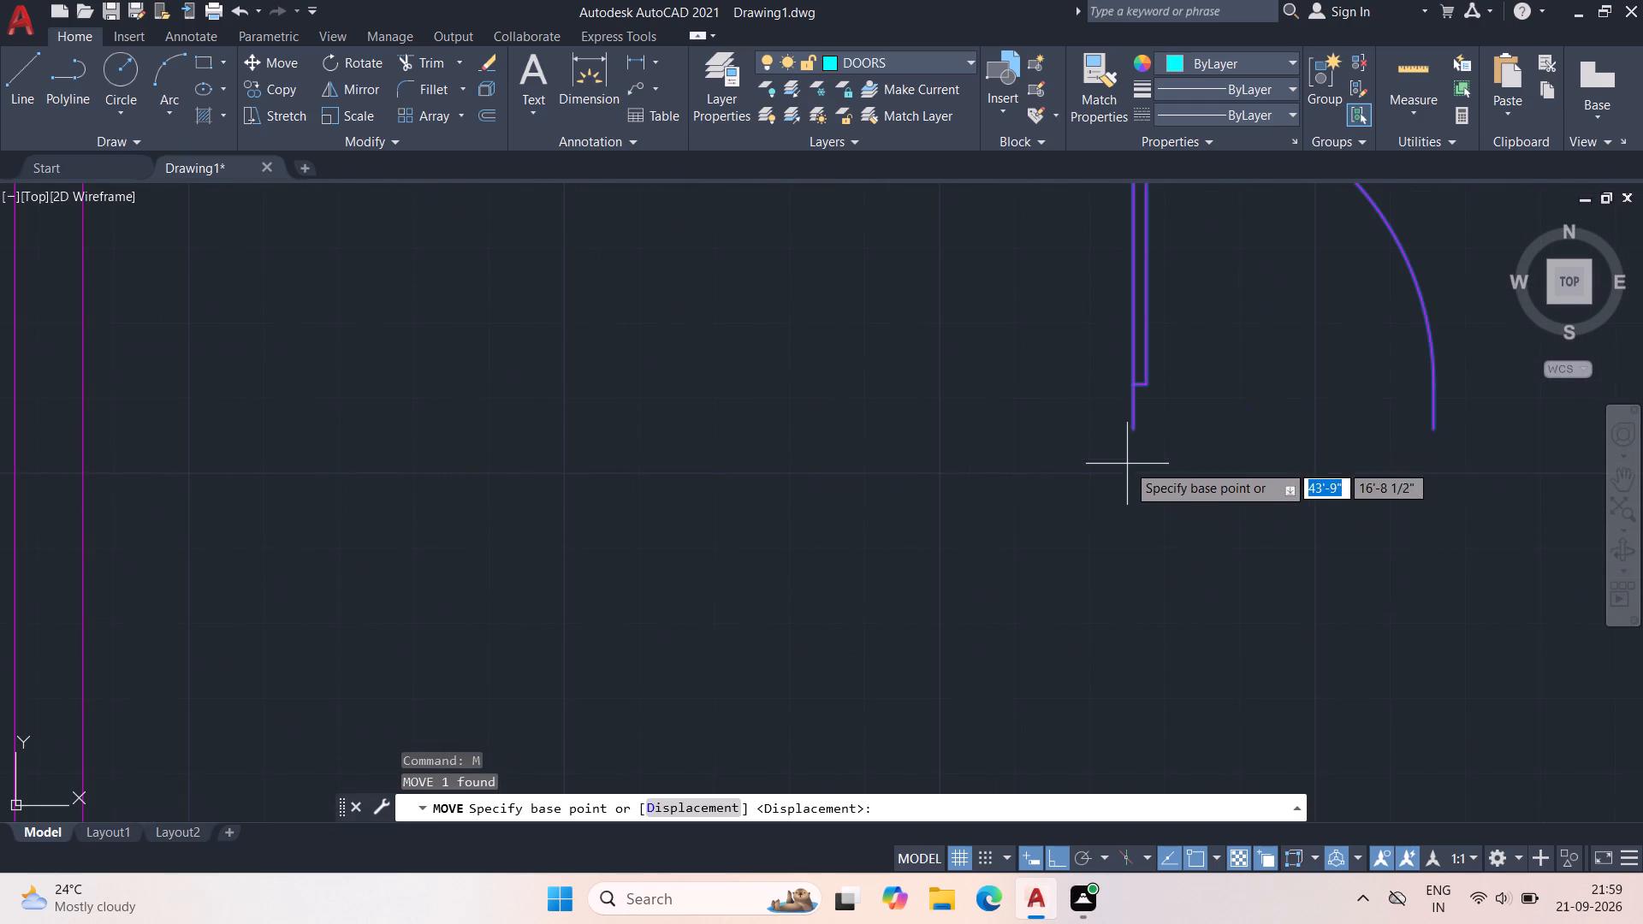
pyautogui.click(1136, 420)
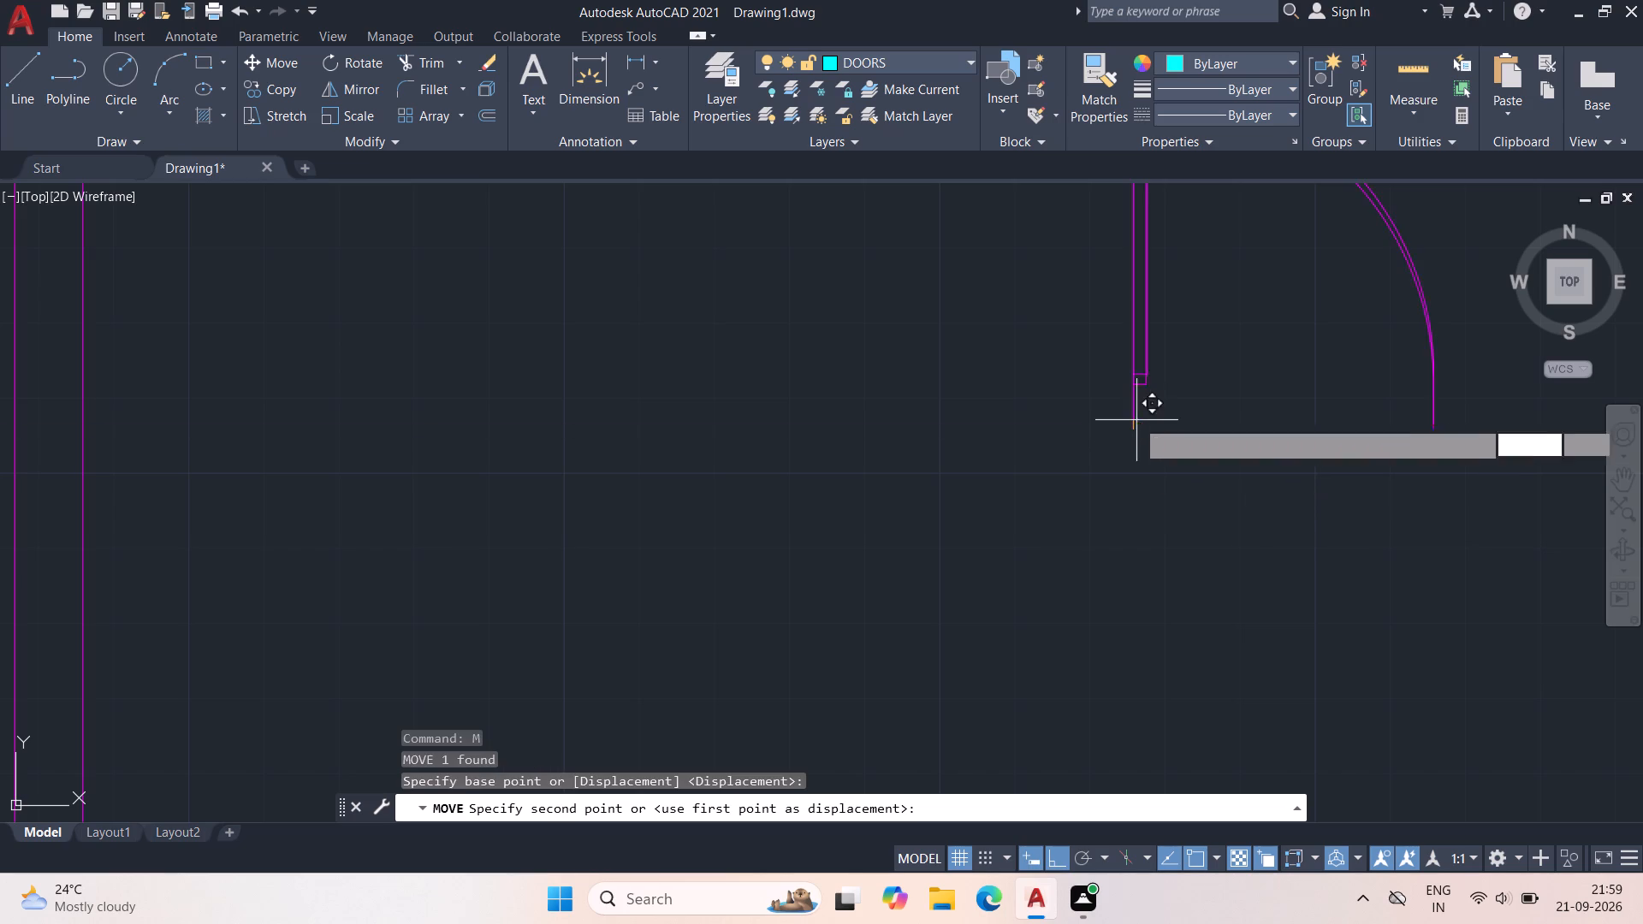
pyautogui.scroll(-3, 697, 518)
pyautogui.moveTo(825, 559); pyautogui.dragTo(1296, 428, button='middle')
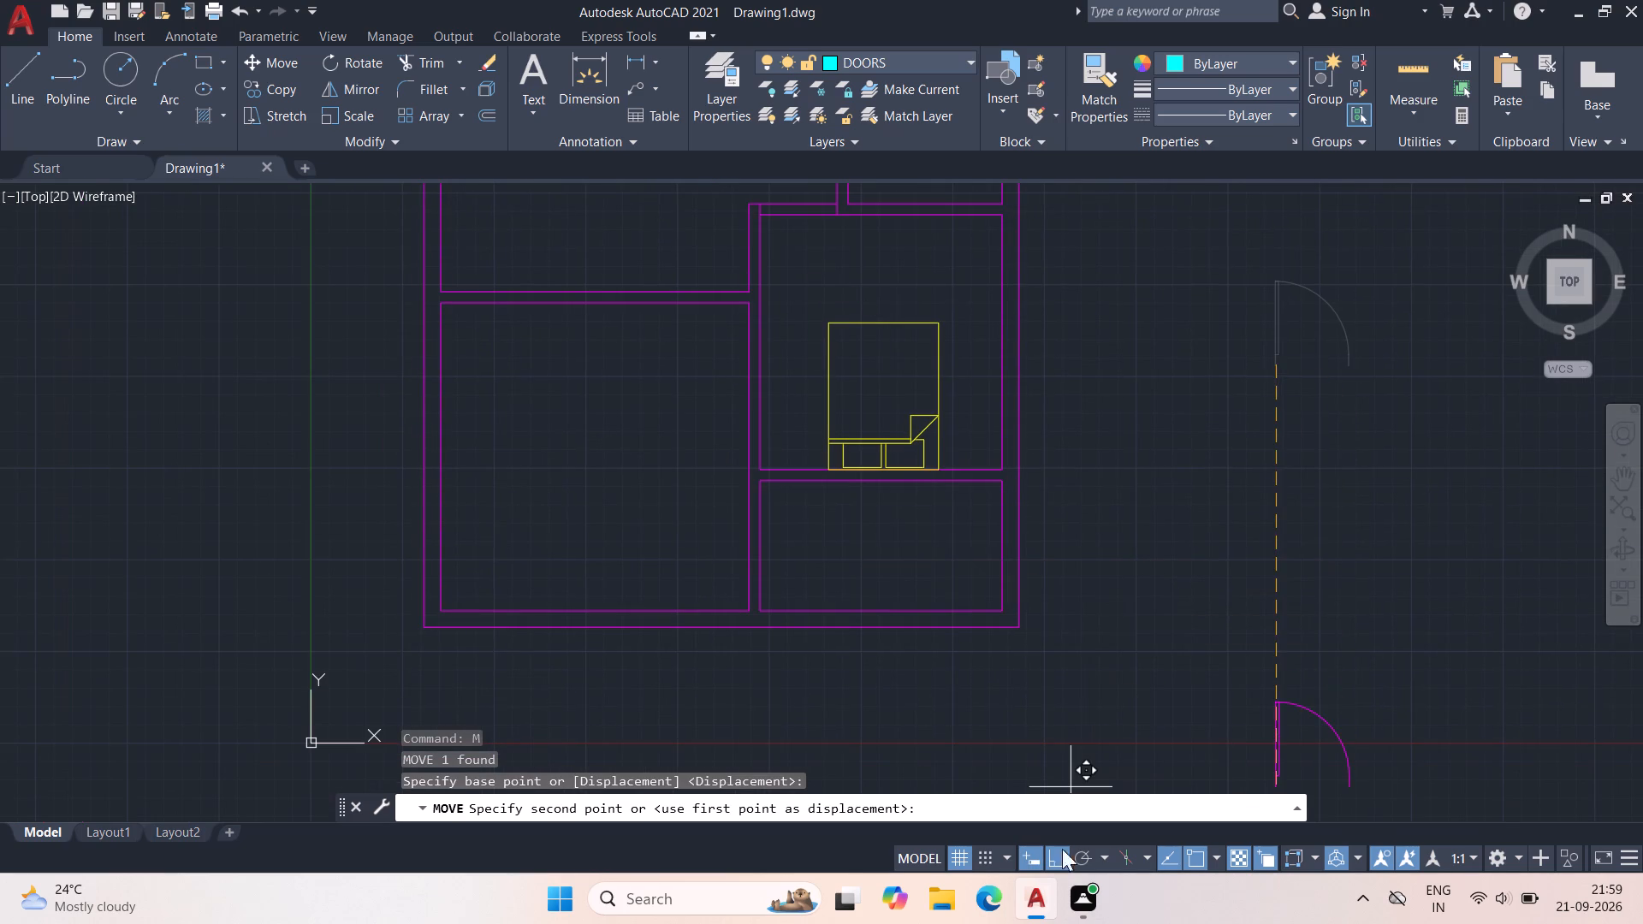
pyautogui.click(1059, 859)
pyautogui.scroll(2, 475, 627)
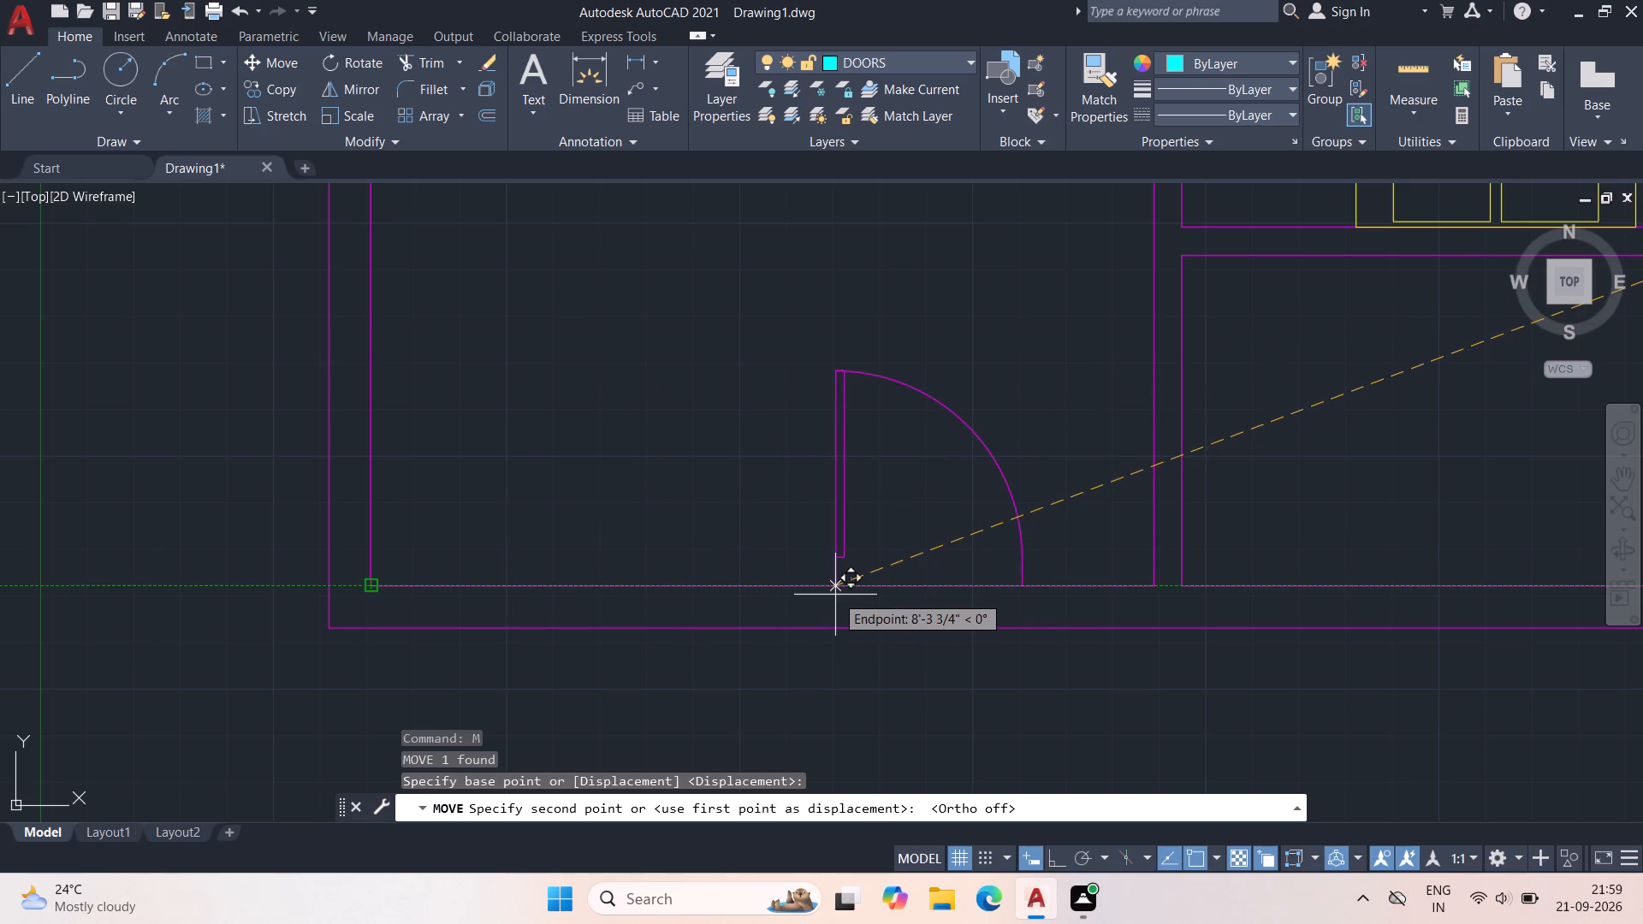
pyautogui.click(835, 595)
# Assign the door in the lower-left room to the DOORS layer.
pyautogui.moveTo(940, 550); pyautogui.dragTo(792, 573, button='middle')
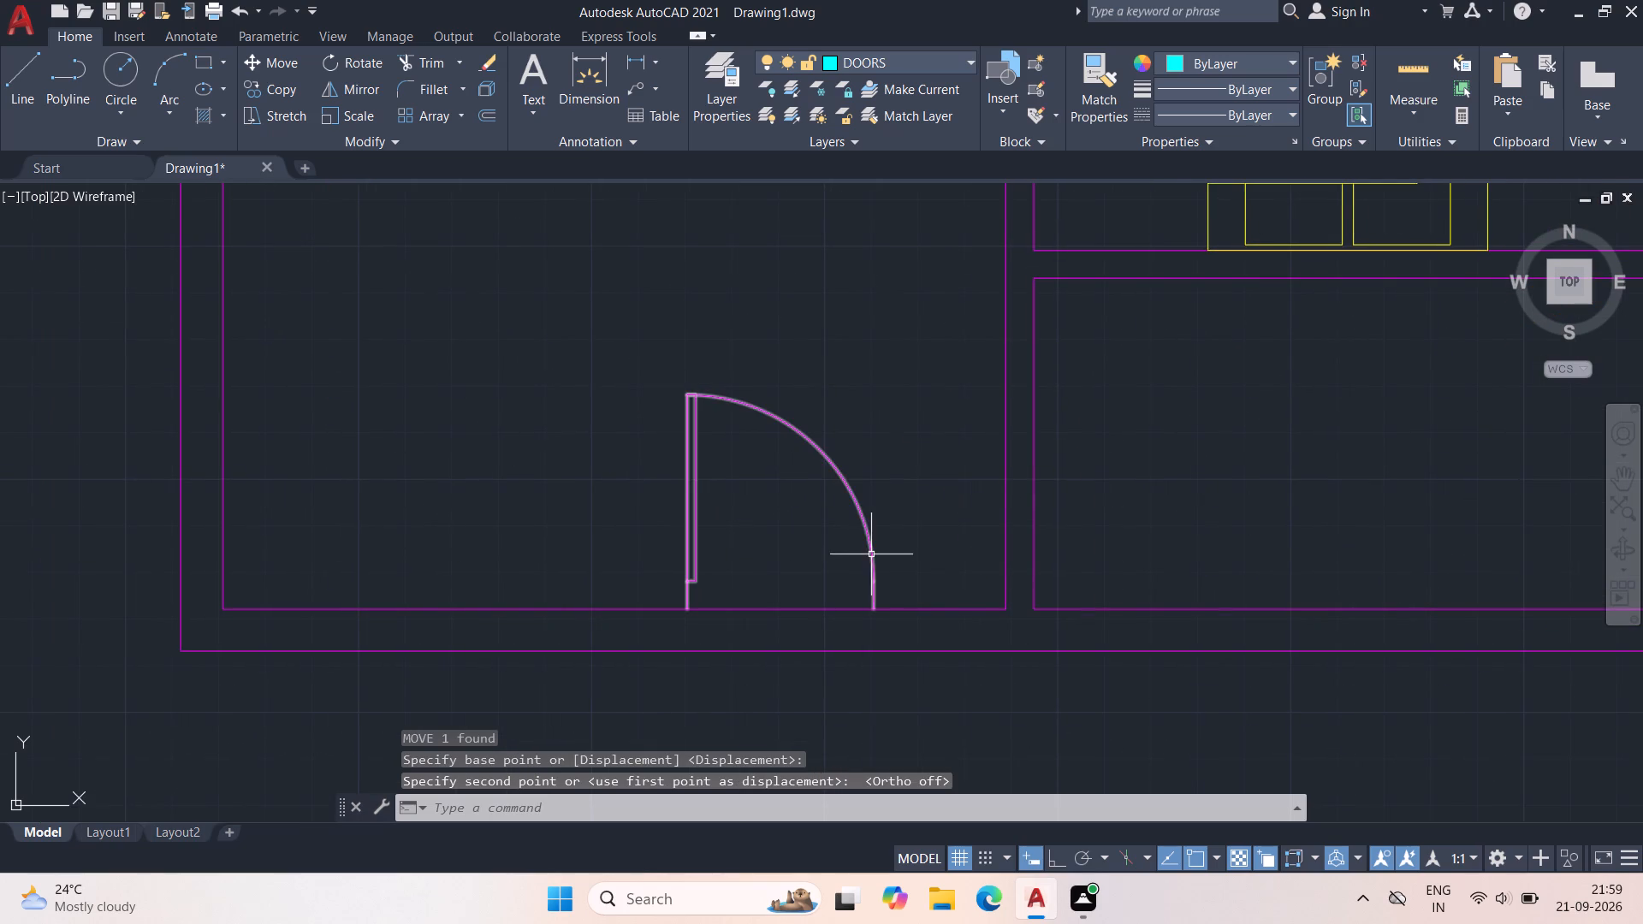
pyautogui.click(873, 556)
pyautogui.click(922, 62)
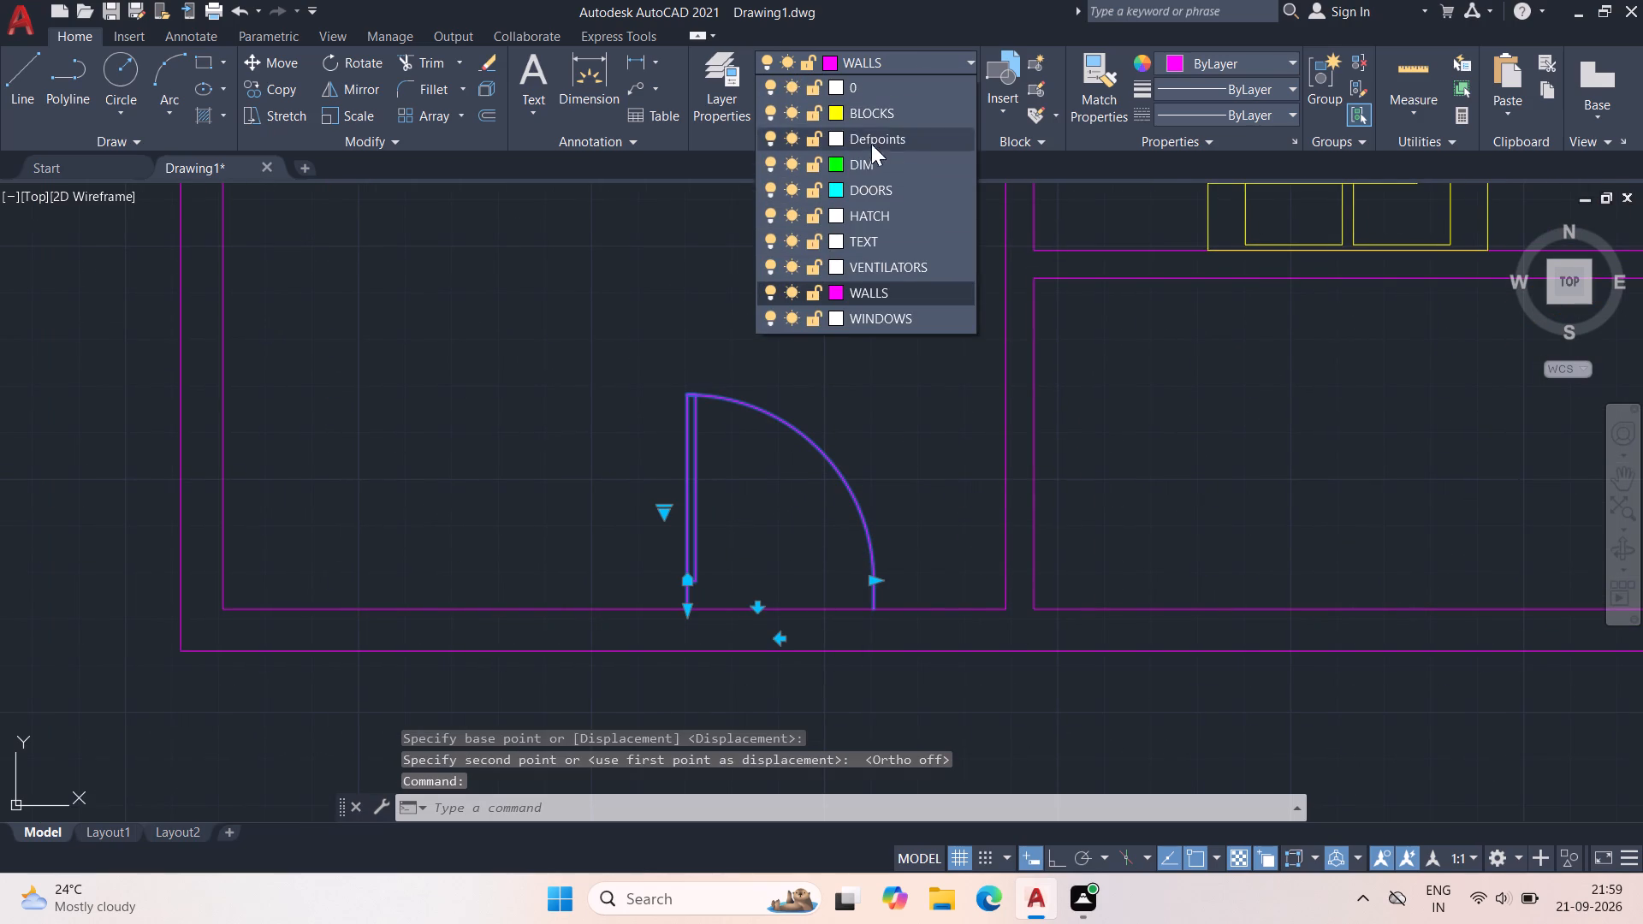
pyautogui.click(850, 191)
pyautogui.moveTo(868, 397); pyautogui.dragTo(709, 449, button='middle')
pyautogui.press('Escape')
# Copy the lower-left room's door up into the open area of the left room above it.
pyautogui.click(679, 515)
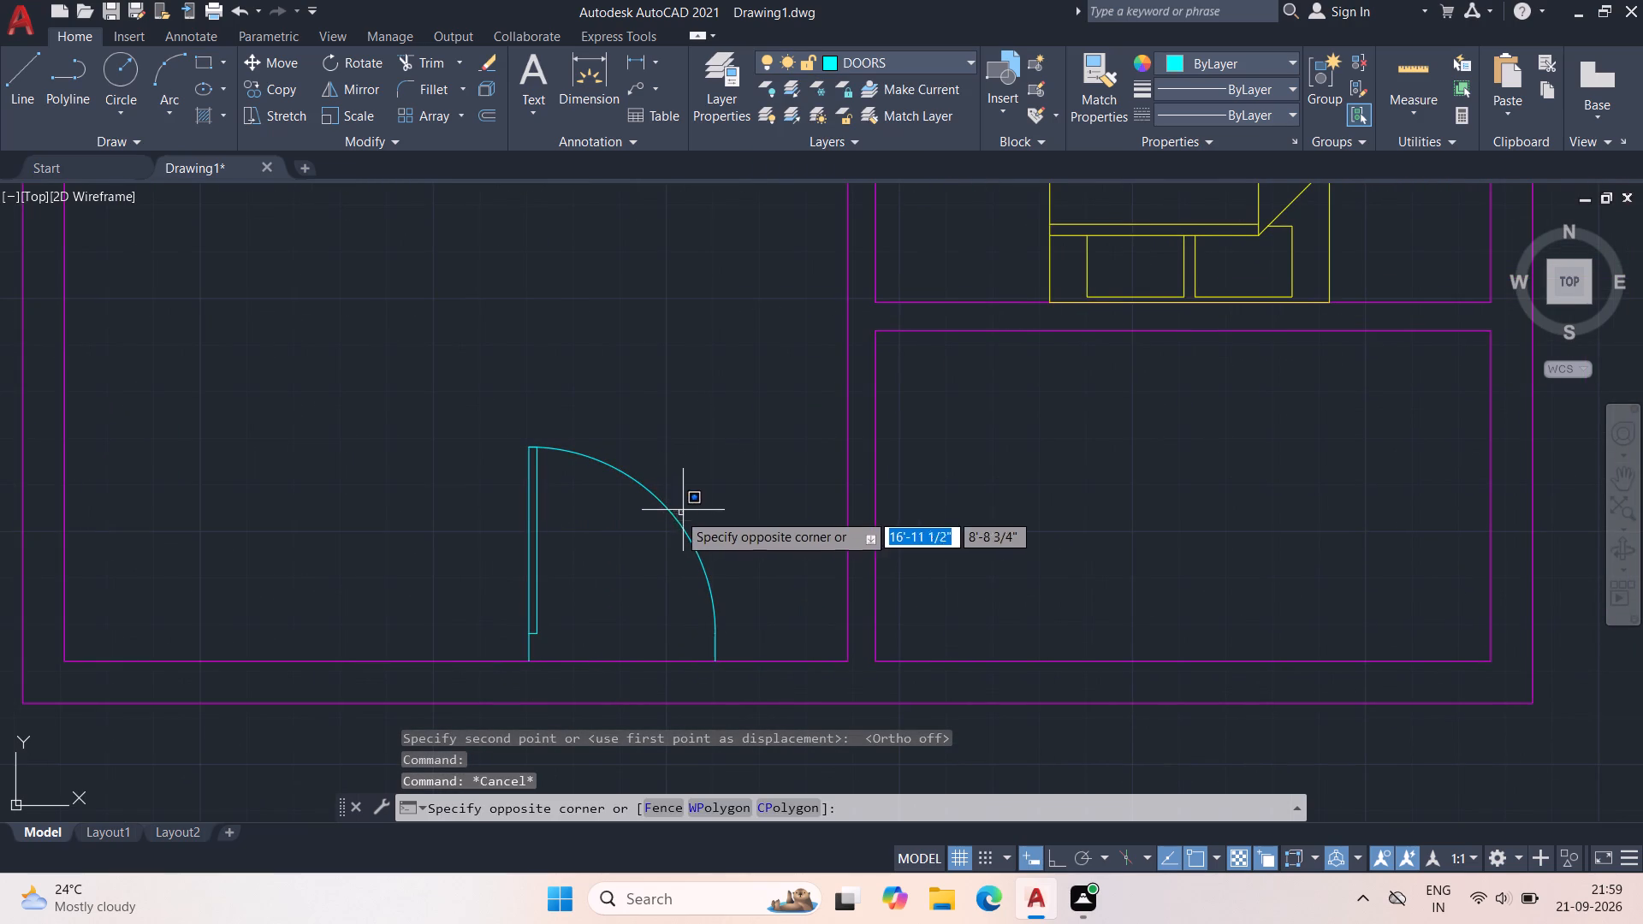
pyautogui.click(673, 515)
pyautogui.click(667, 512)
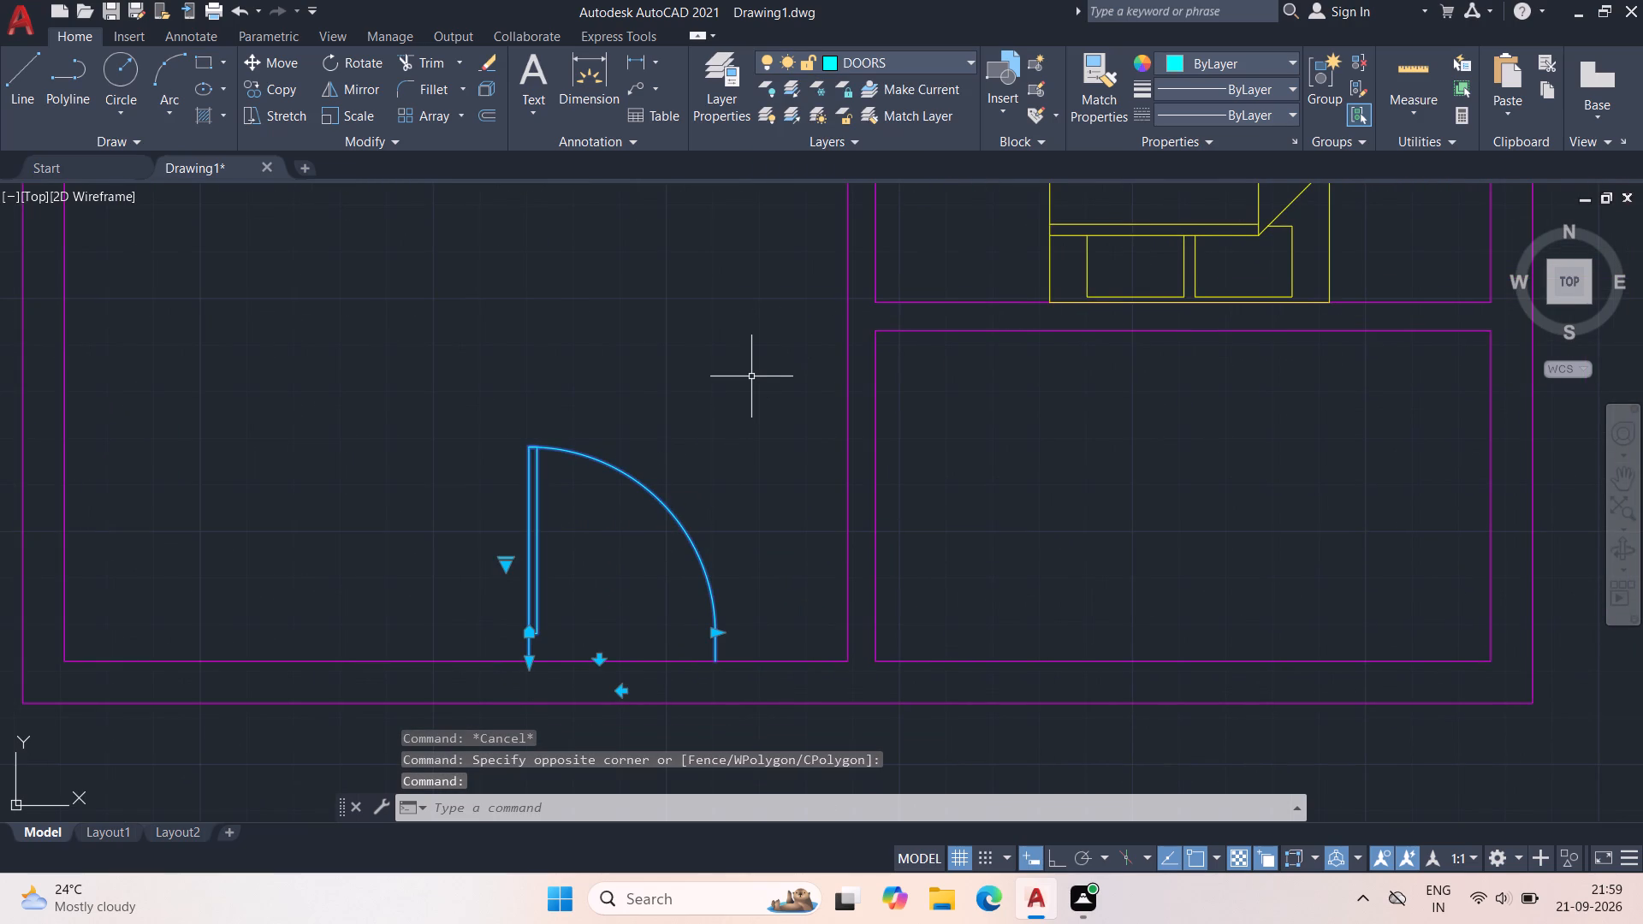
pyautogui.press('c')
pyautogui.press('o')
pyautogui.press('space')
pyautogui.click(621, 467)
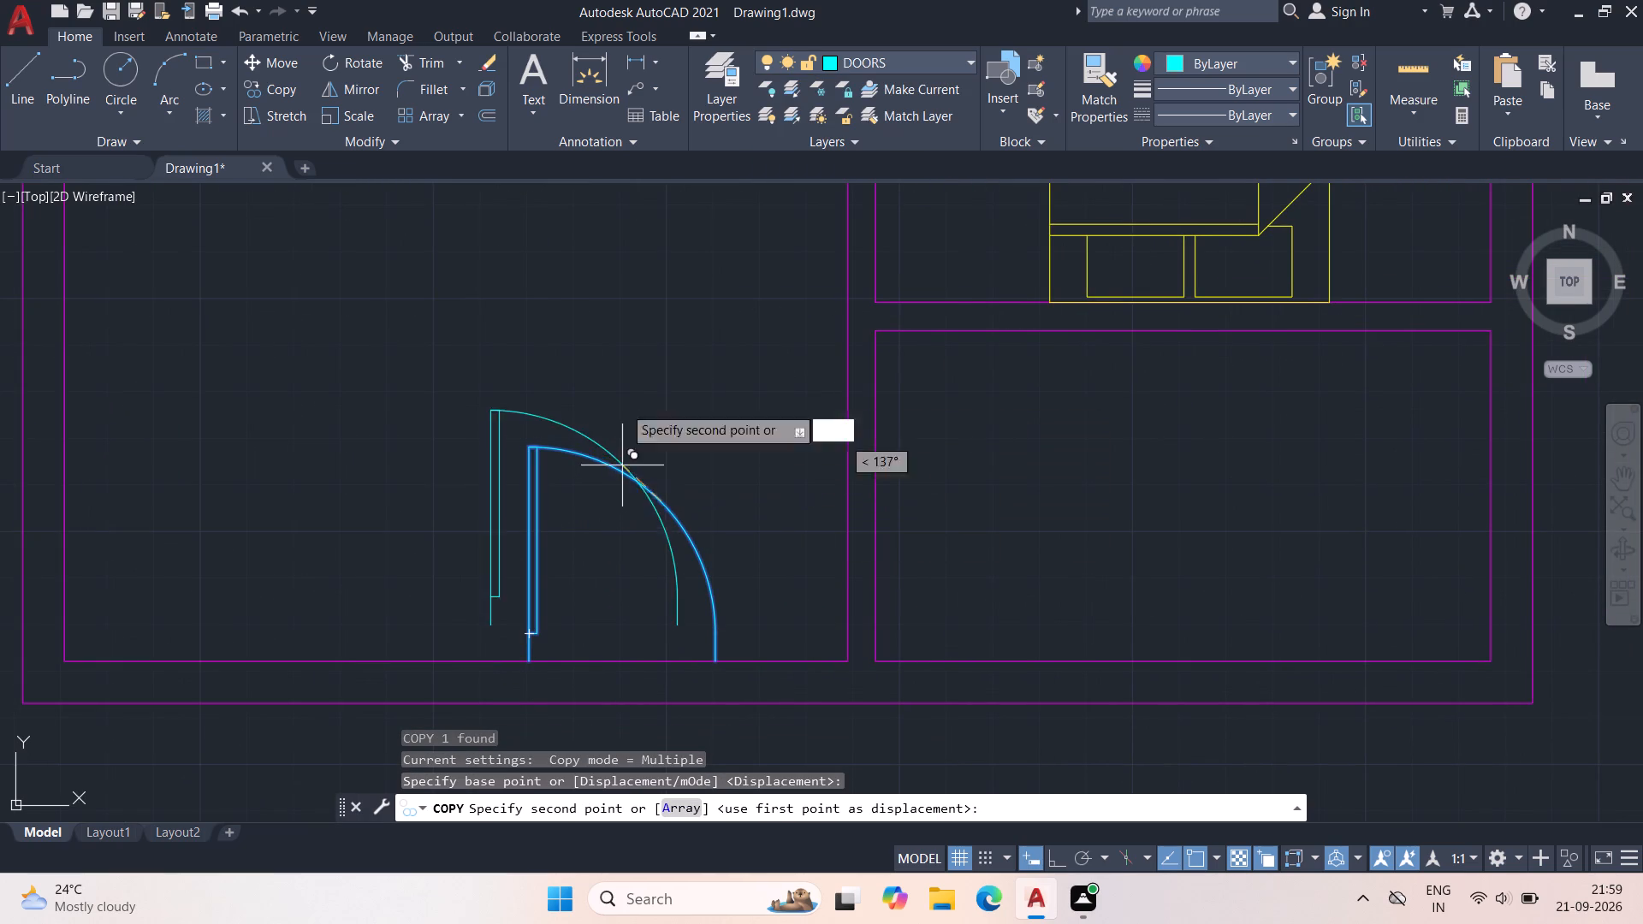
pyautogui.moveTo(659, 281); pyautogui.dragTo(490, 608, button='middle')
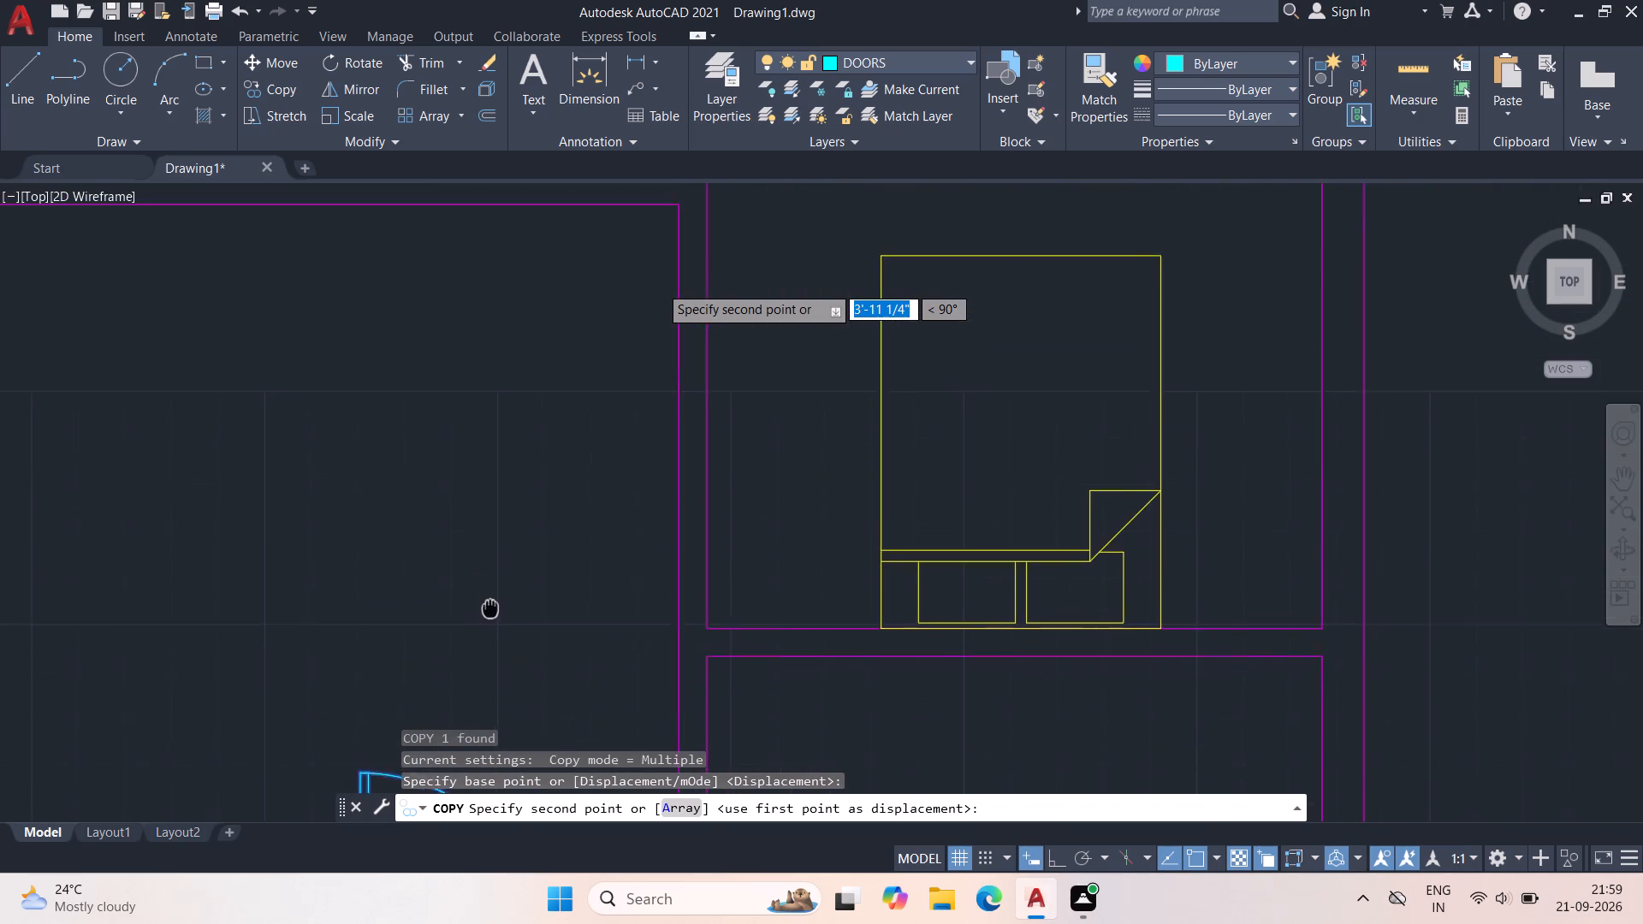
pyautogui.moveTo(490, 608); pyautogui.dragTo(497, 683, button='middle')
pyautogui.scroll(-1, 554, 357)
pyautogui.moveTo(629, 463); pyautogui.dragTo(653, 613, button='middle')
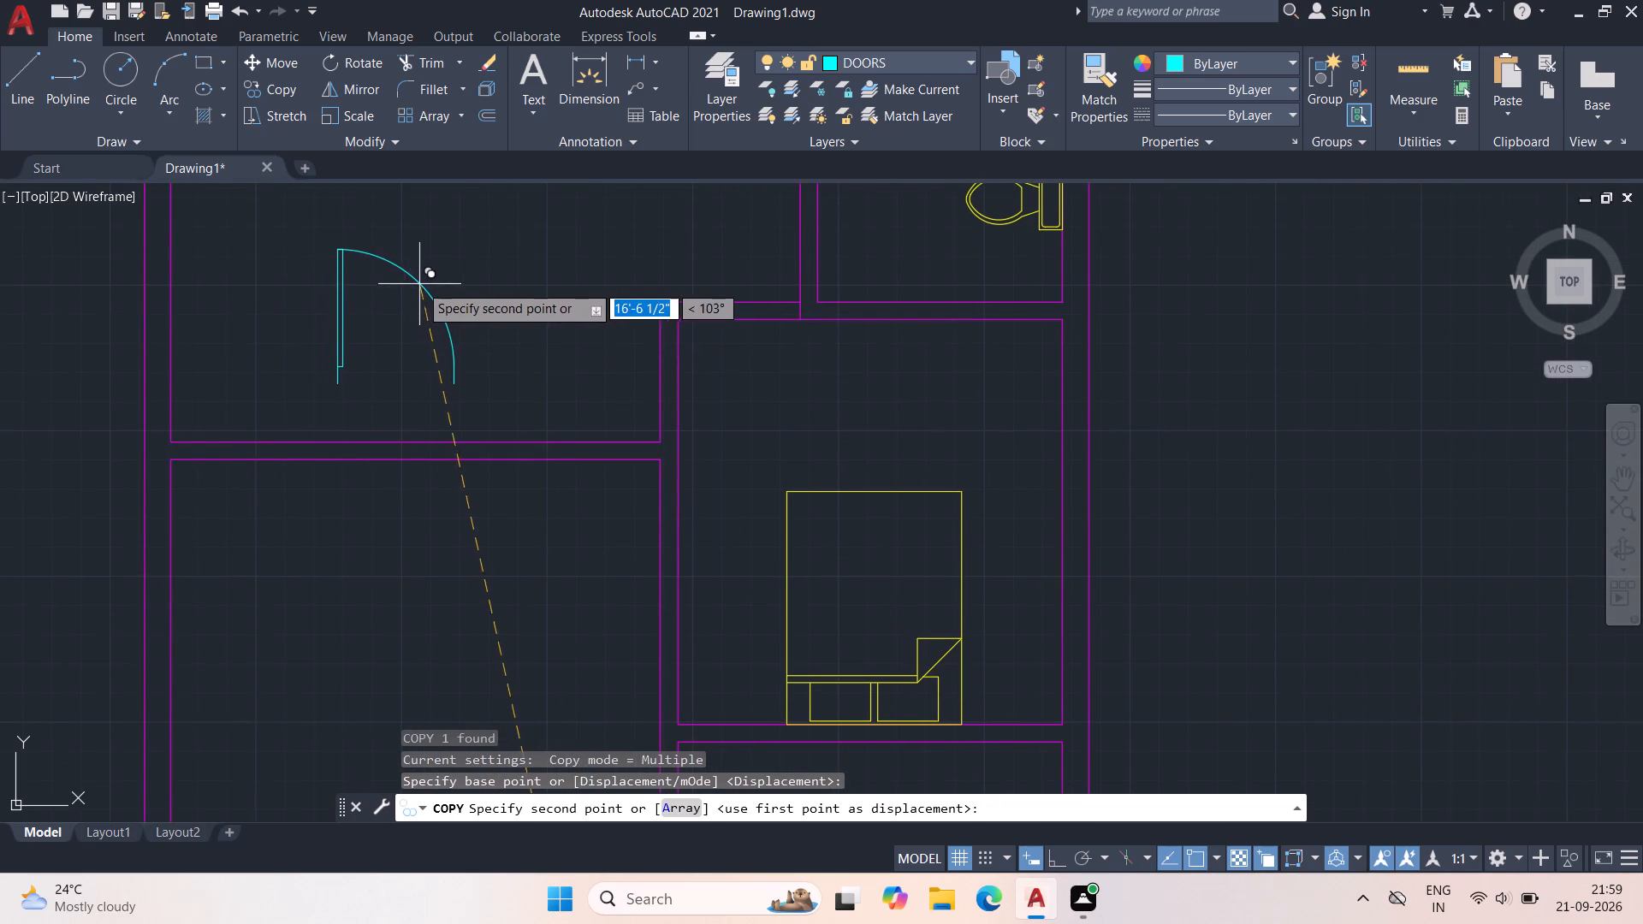
pyautogui.moveTo(441, 281); pyautogui.dragTo(593, 299, button='middle')
pyautogui.scroll(2, 507, 337)
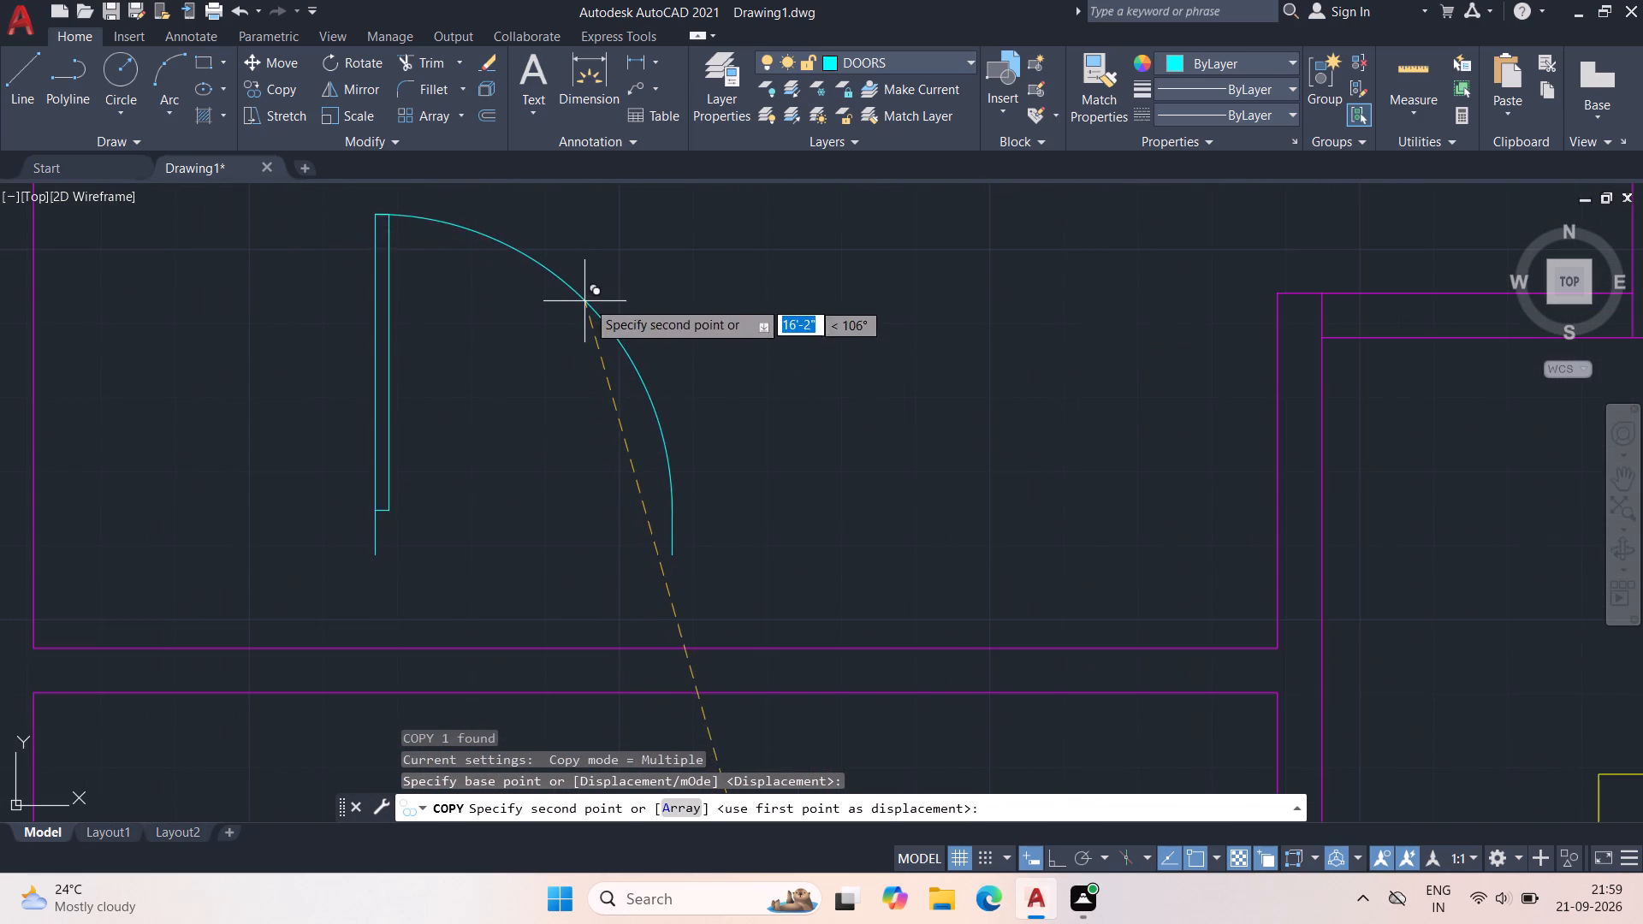
pyautogui.click(587, 300)
pyautogui.press('Escape')
# Scale the copied door down to about 0.8 of its size from its hinge-side lower end.
pyautogui.click(615, 327)
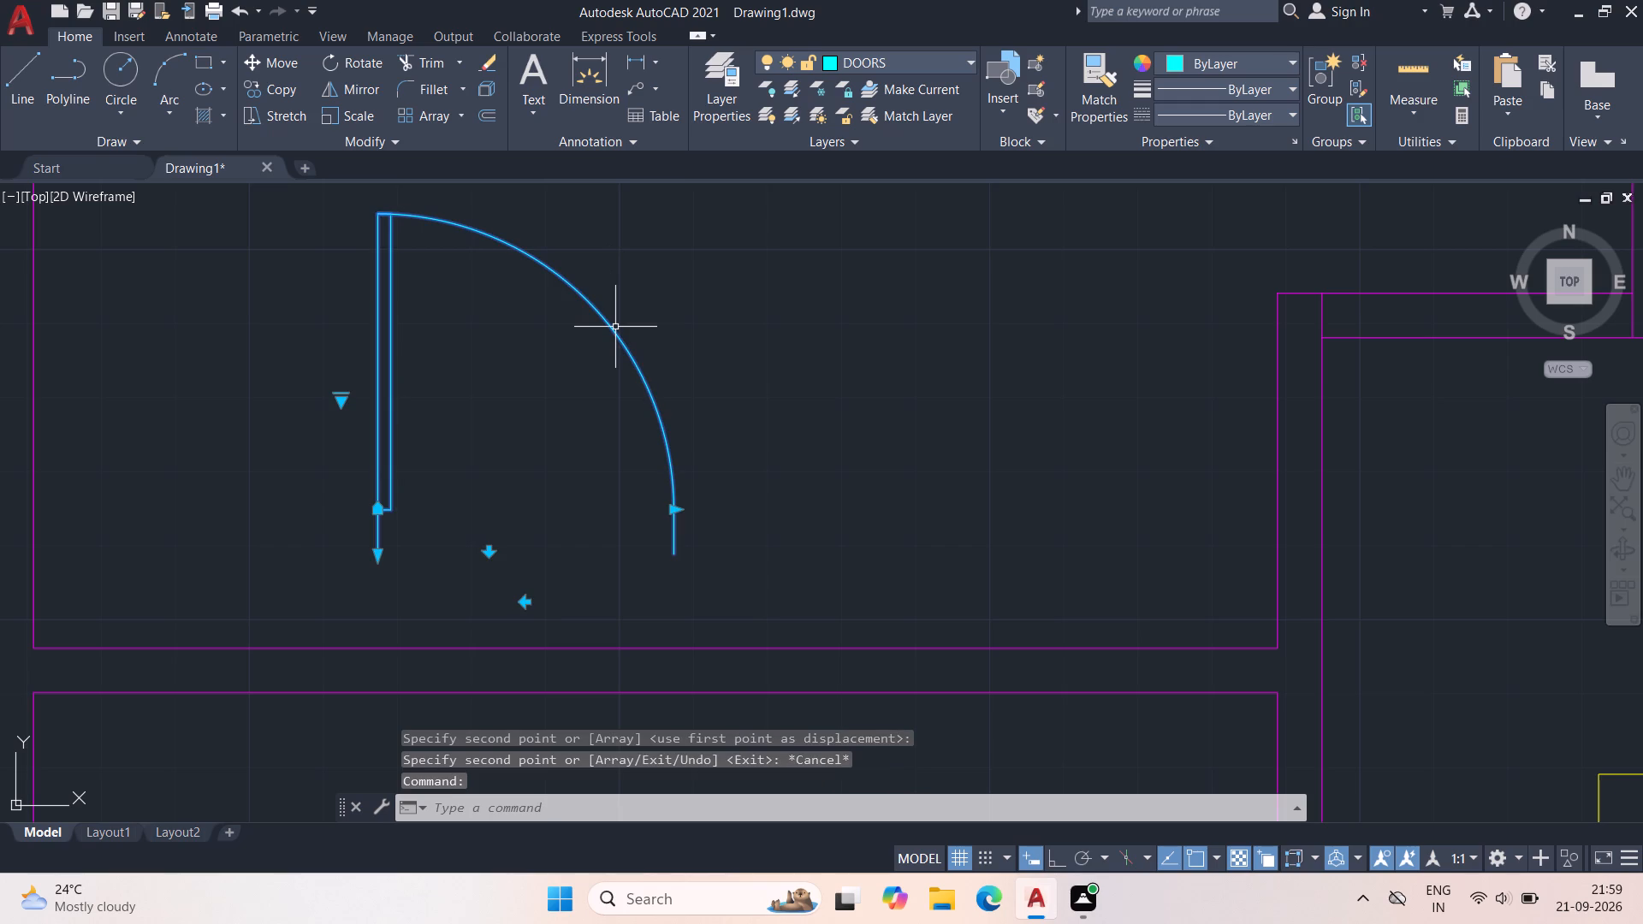
pyautogui.press('s')
pyautogui.write('C')
pyautogui.press('space')
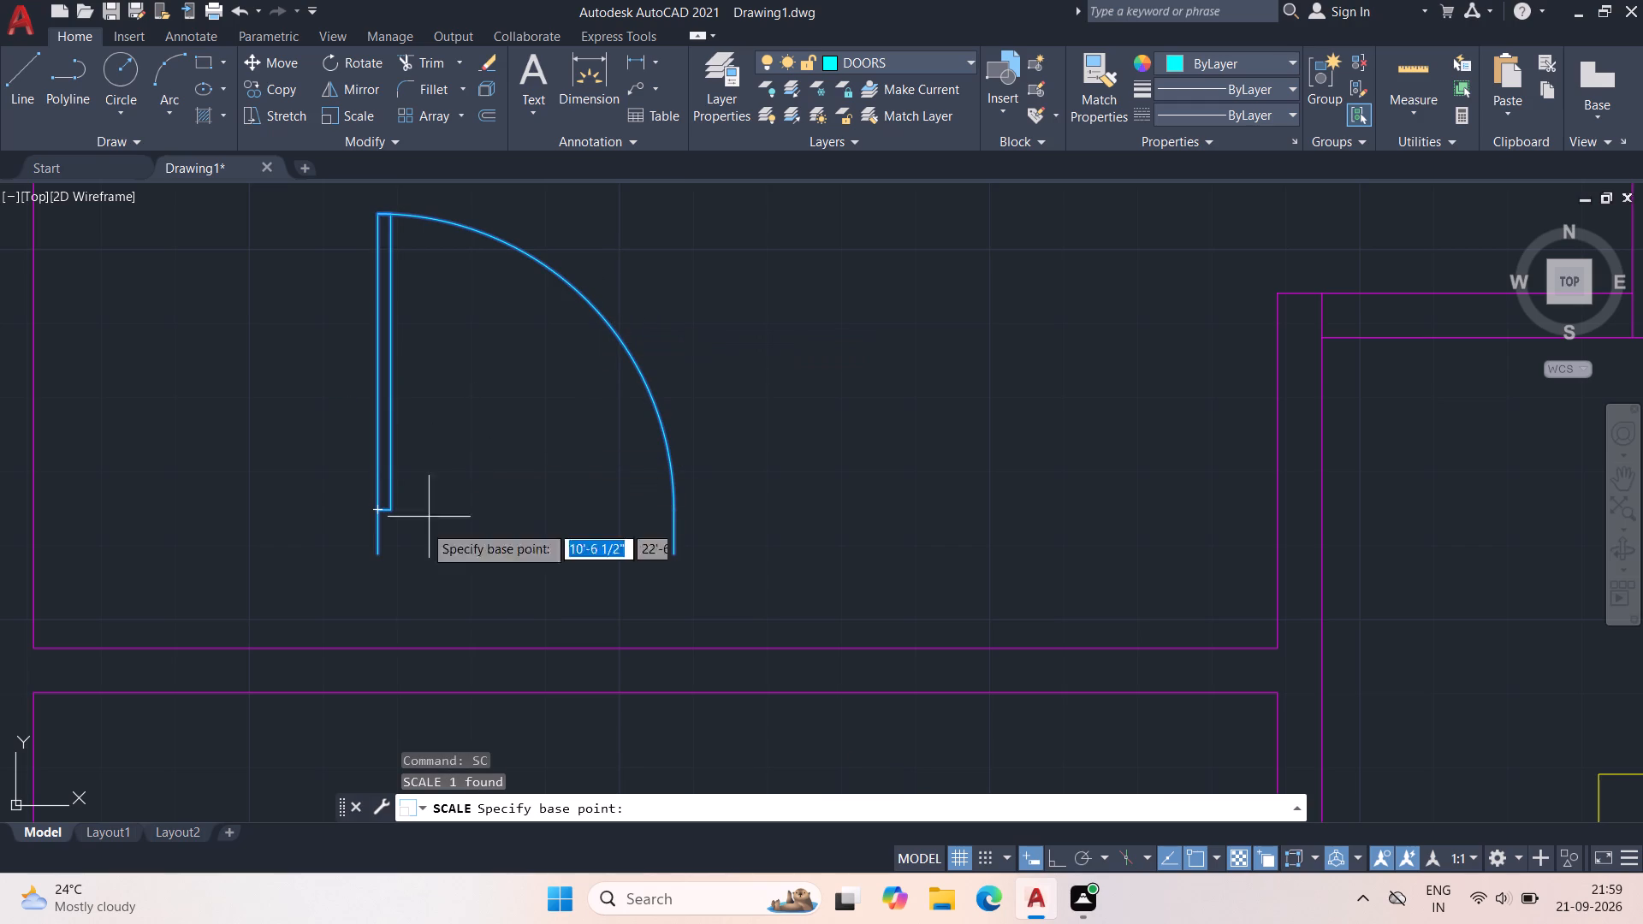
pyautogui.click(376, 553)
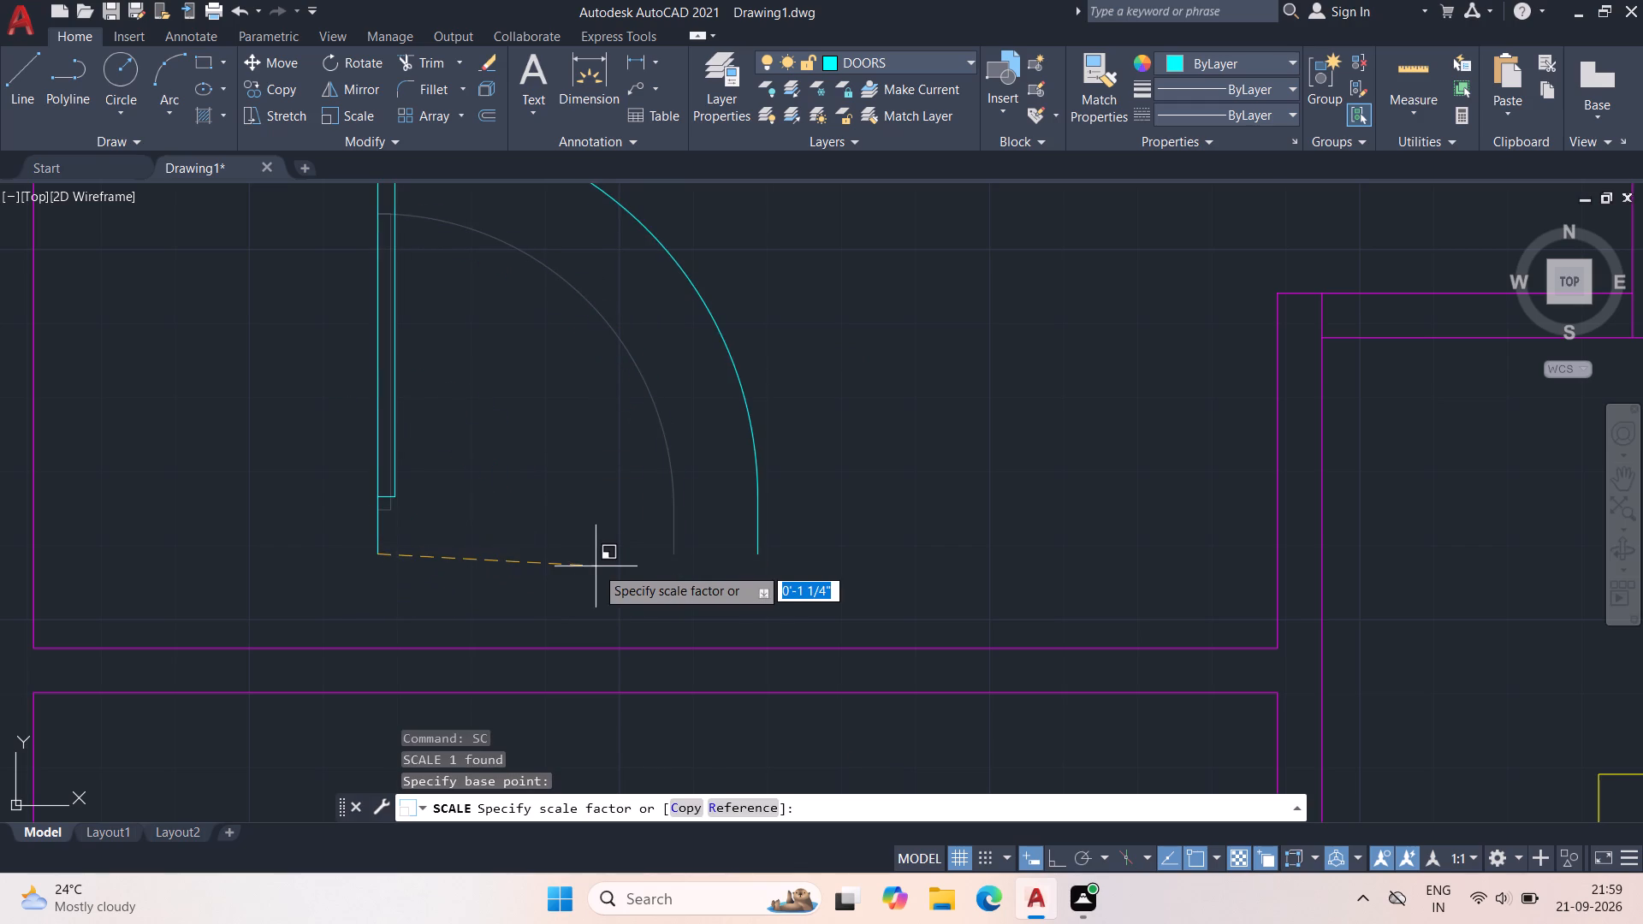
pyautogui.click(516, 557)
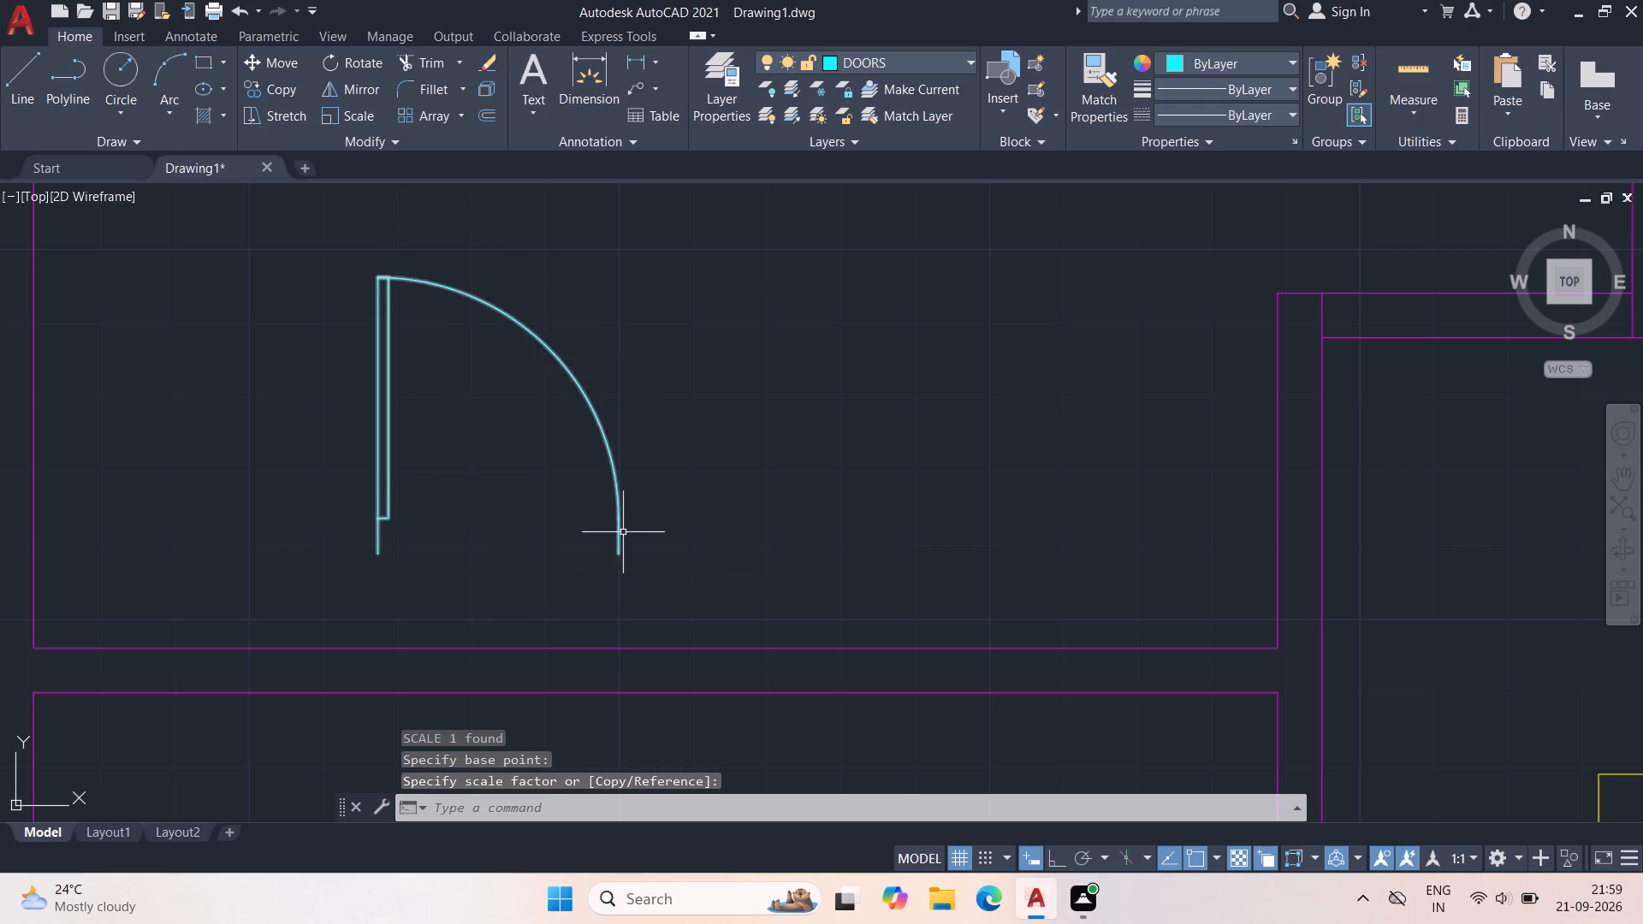
# With Ortho on, mirror the scaled door about a vertical line through its free end, erasing the source door.
pyautogui.click(618, 530)
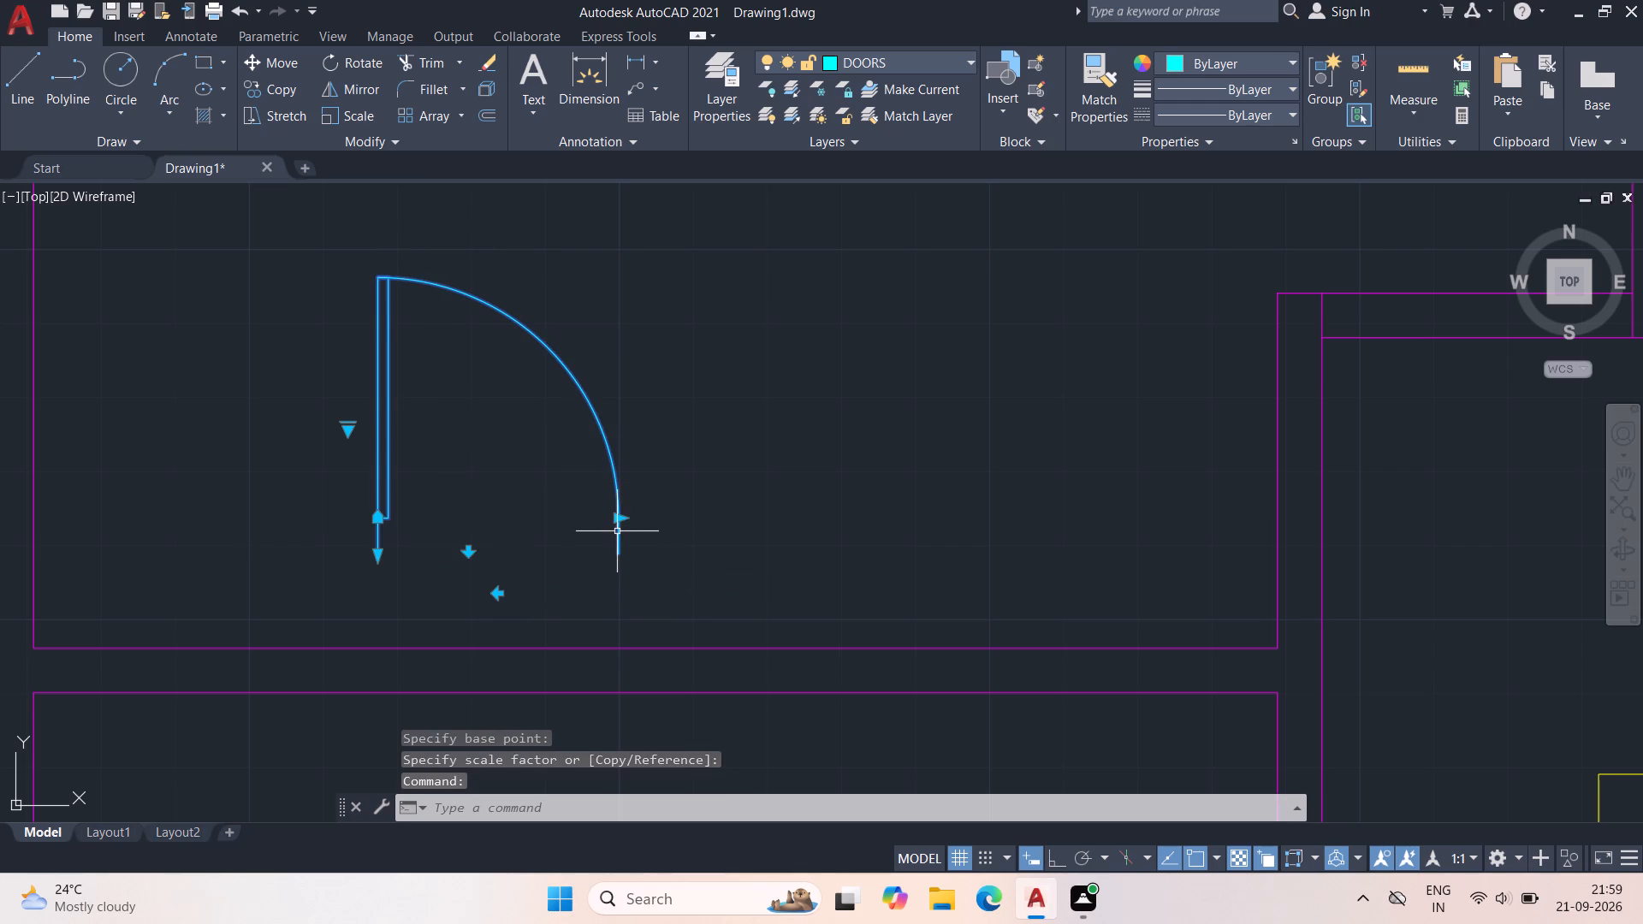
pyautogui.press('m')
pyautogui.press('i')
pyautogui.press('space')
pyautogui.click(622, 533)
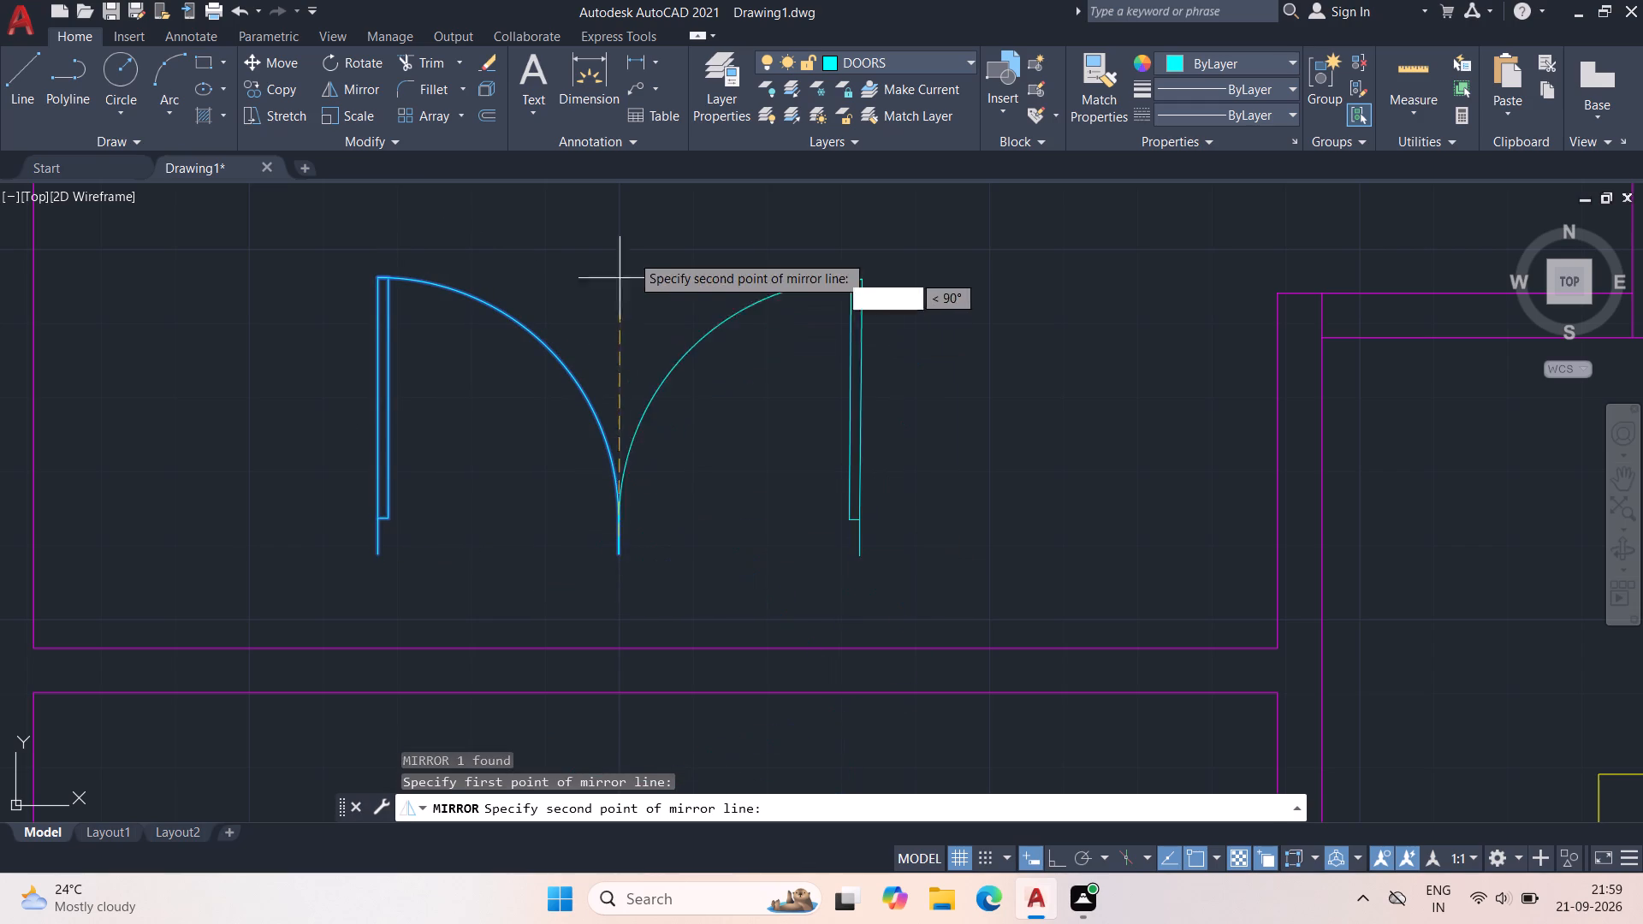
pyautogui.click(1056, 845)
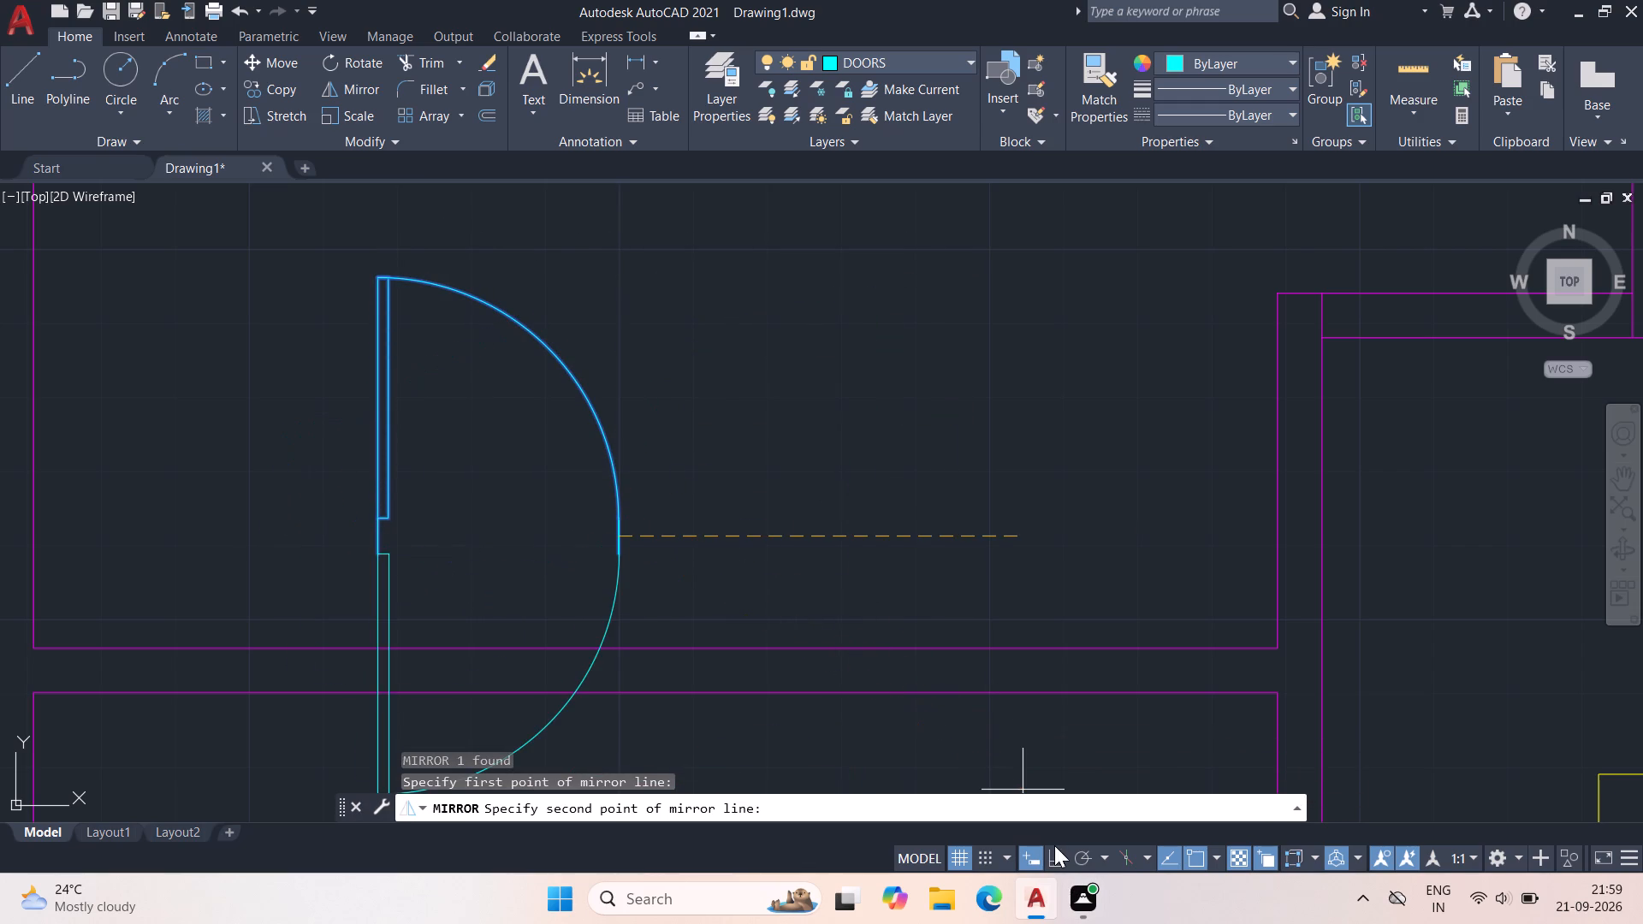
pyautogui.click(630, 276)
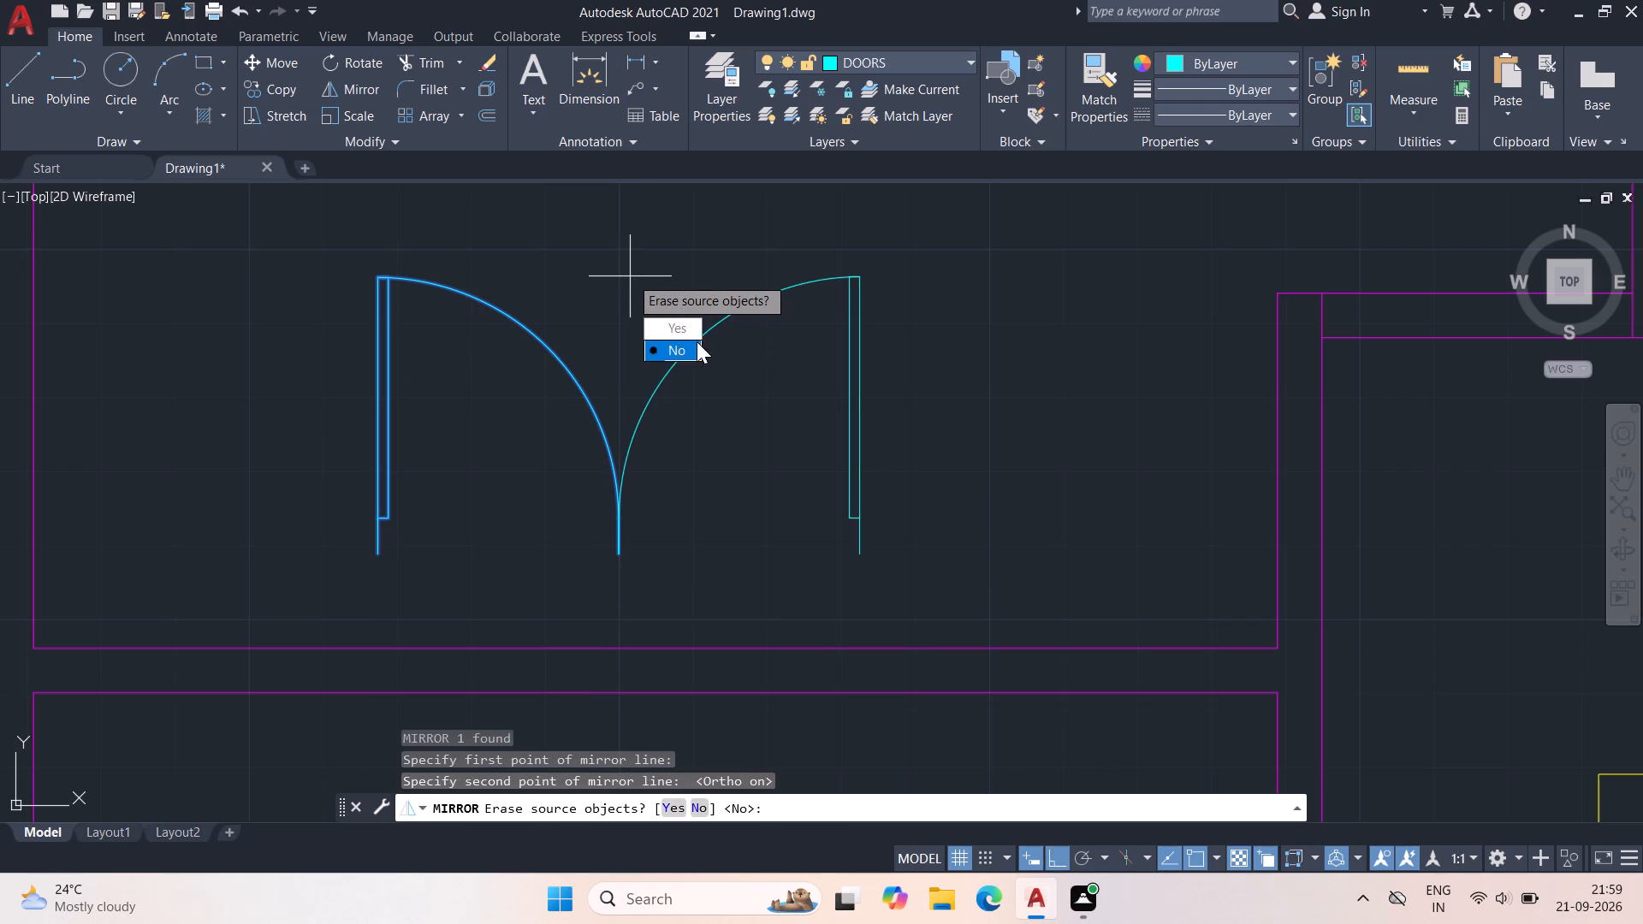
pyautogui.moveTo(684, 323); pyautogui.dragTo(630, 276)
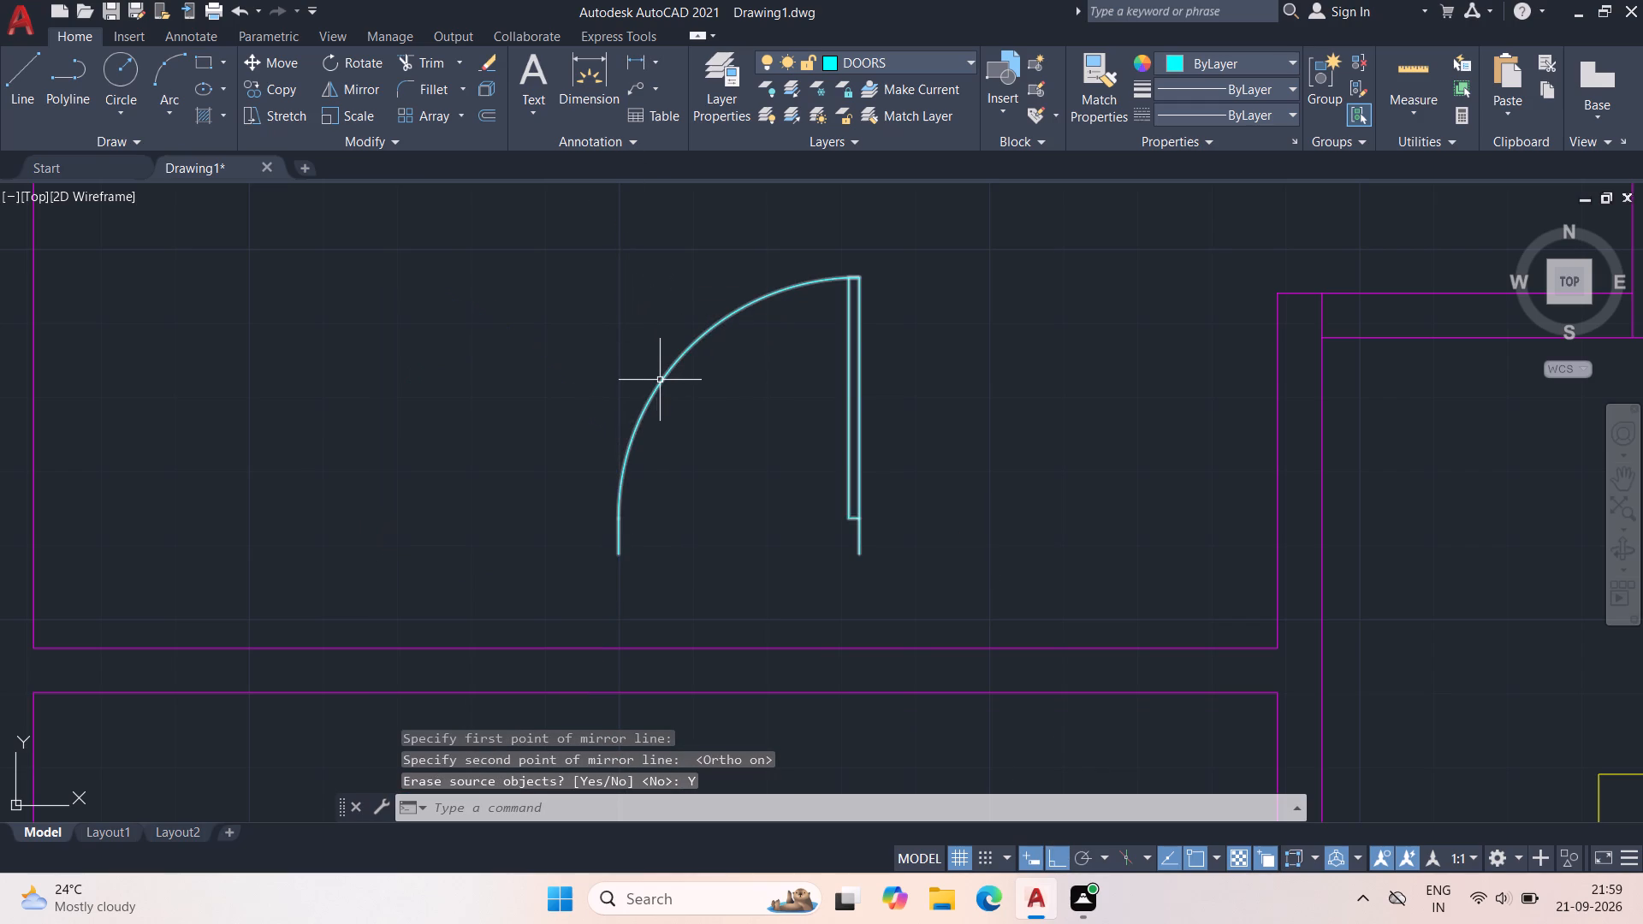
# With Ortho off, move the mirrored door by its hinge-side lower end onto the lower line of the wall between the left rooms, near its right end.
pyautogui.click(657, 382)
pyautogui.press('m')
pyautogui.press('space')
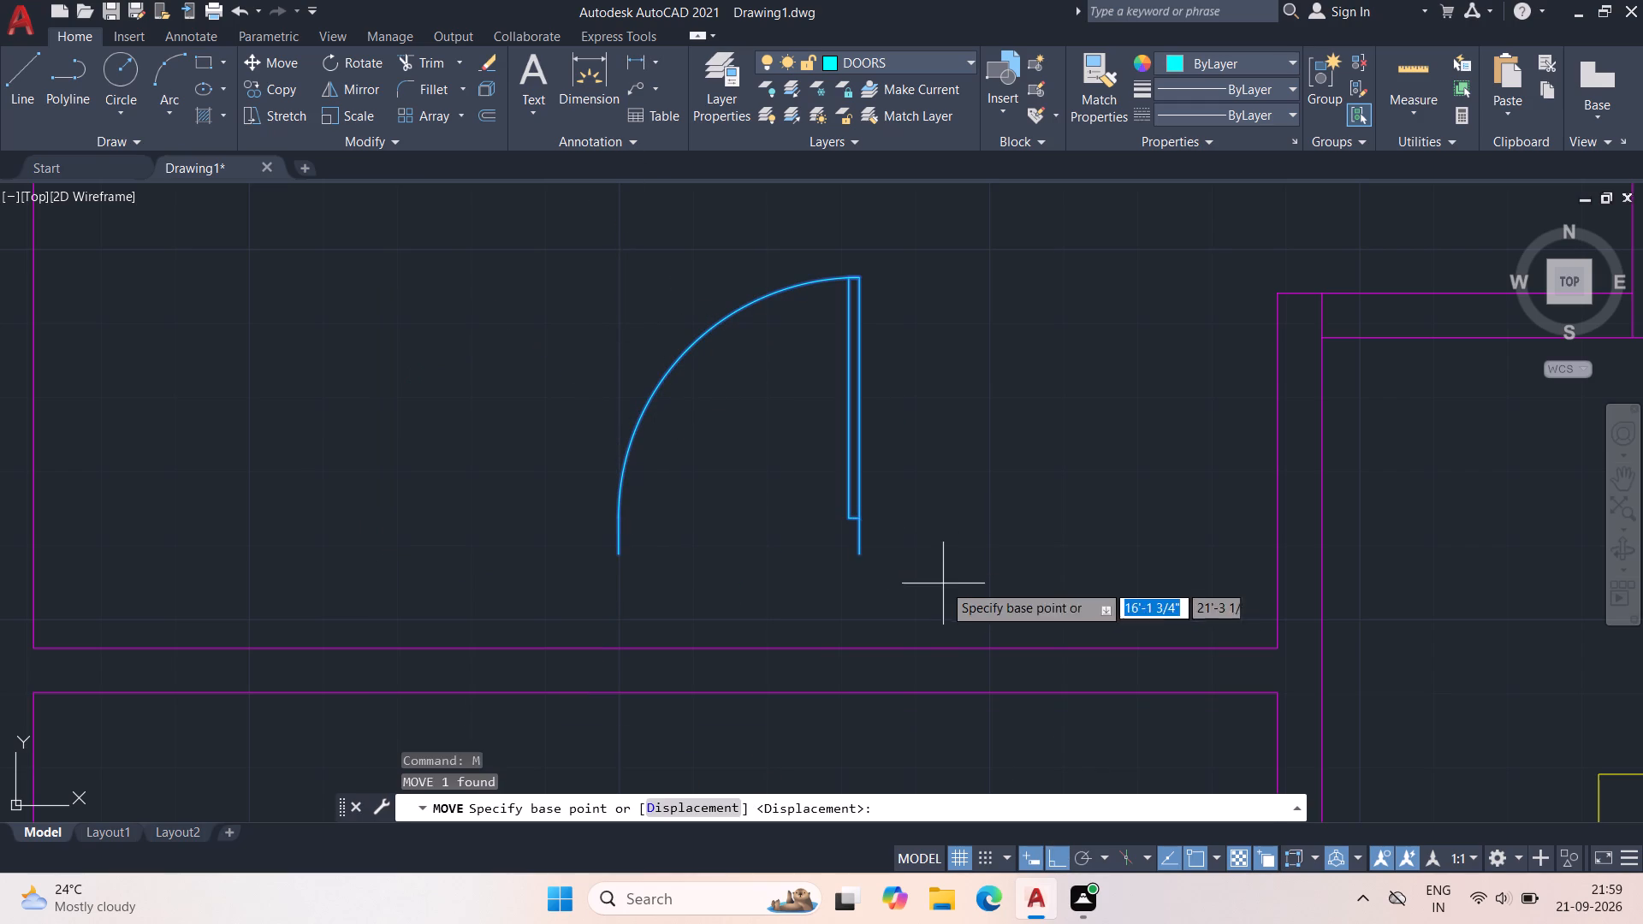
pyautogui.click(863, 557)
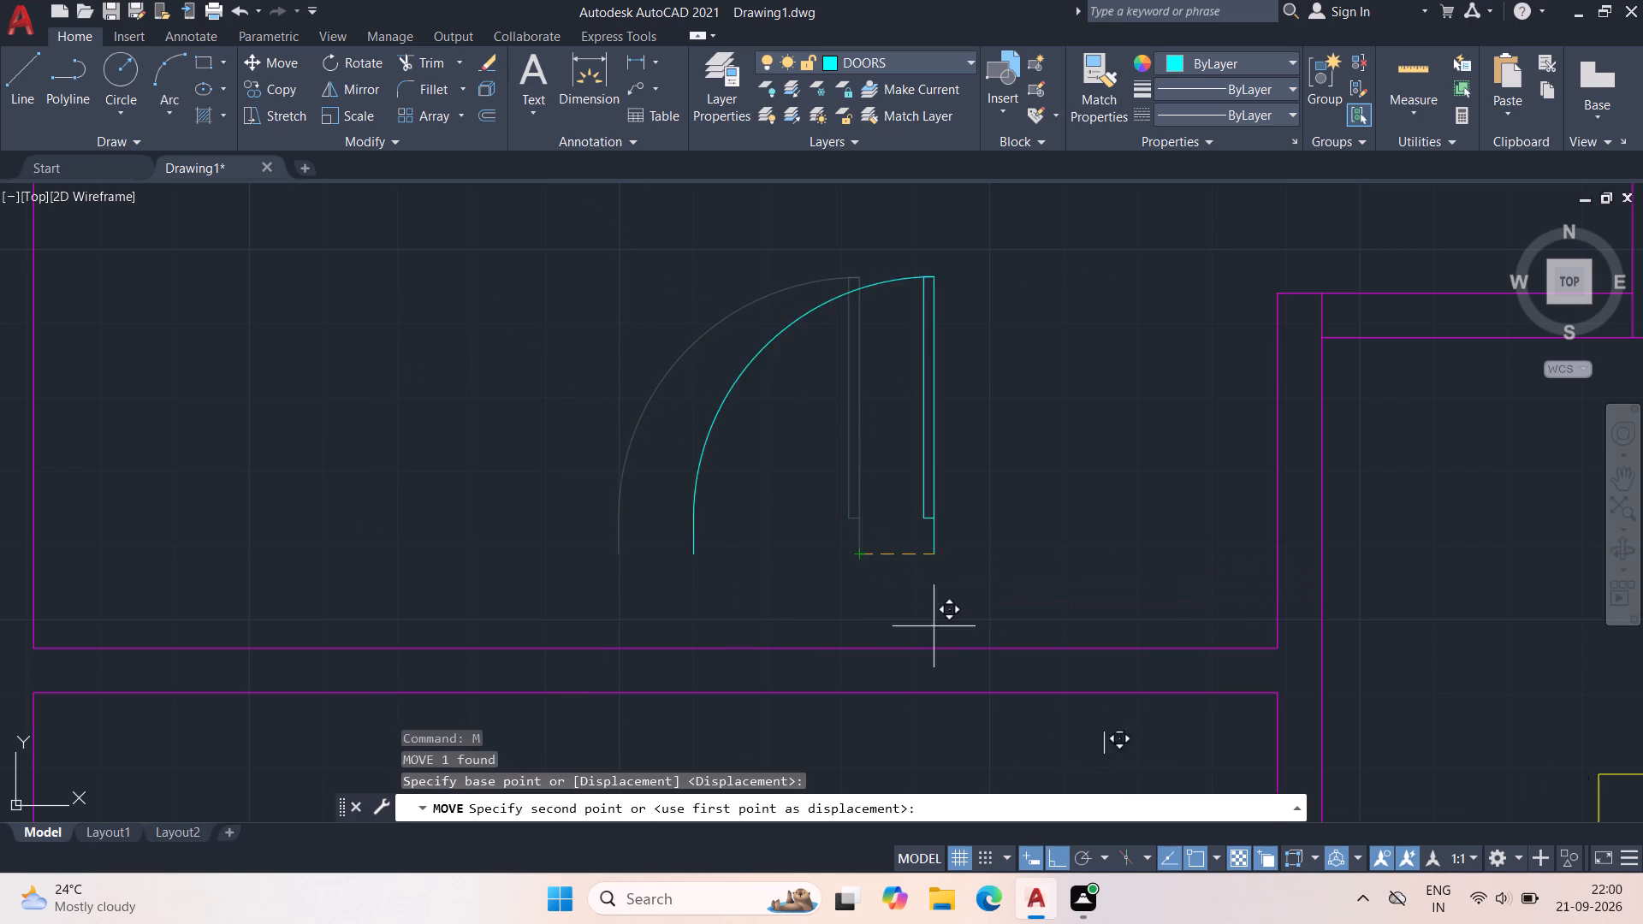
pyautogui.click(1053, 855)
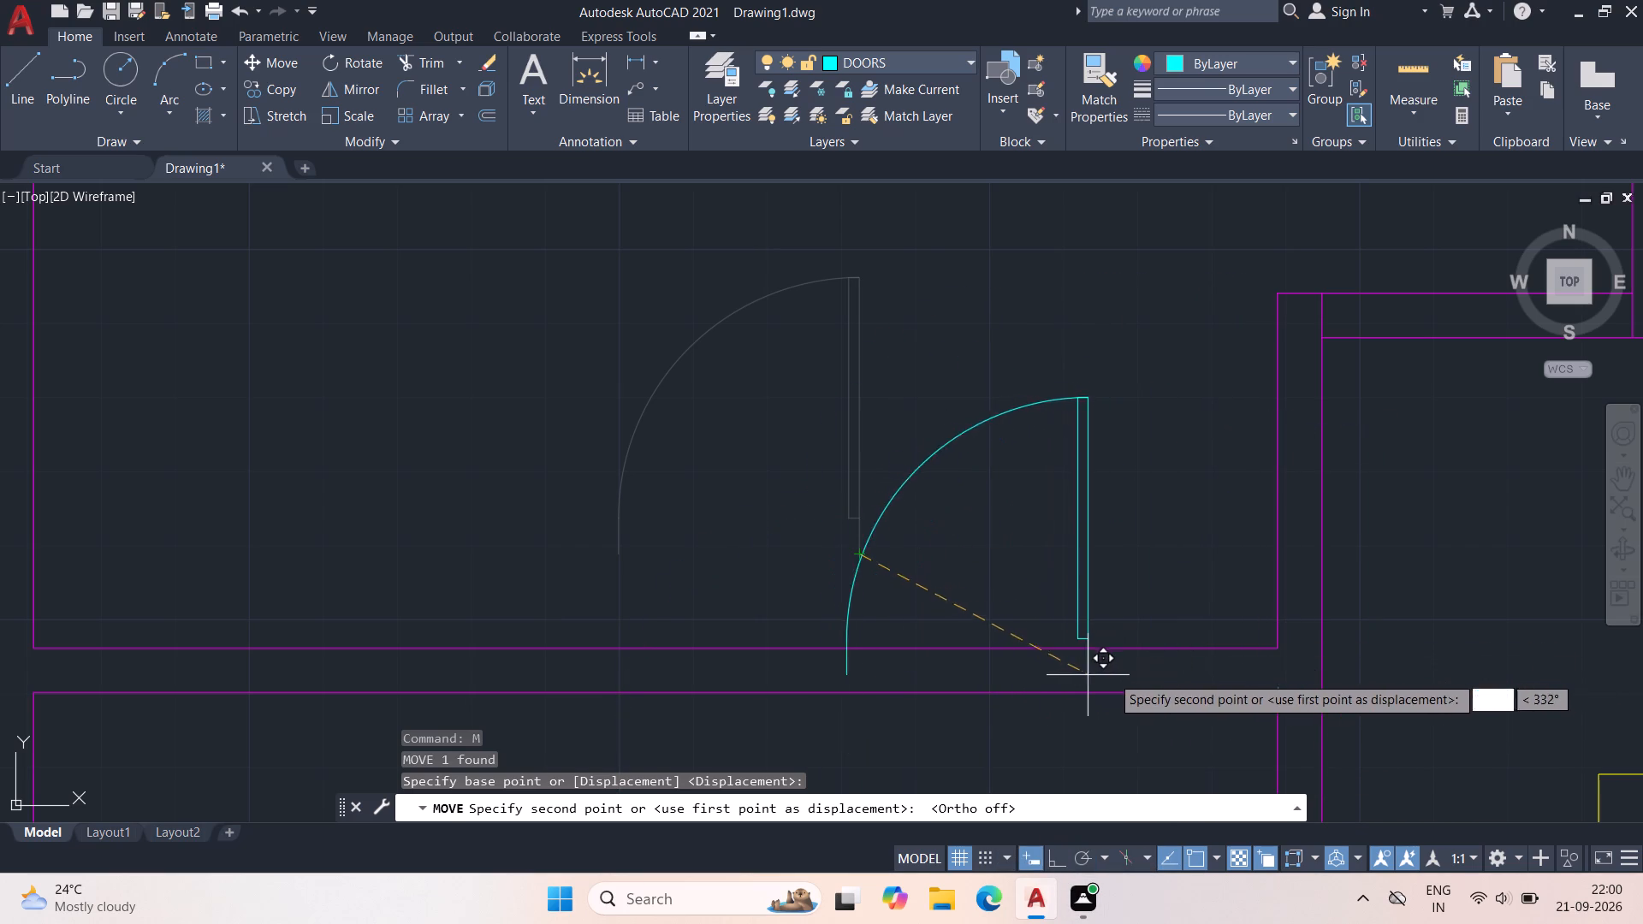
pyautogui.click(1138, 693)
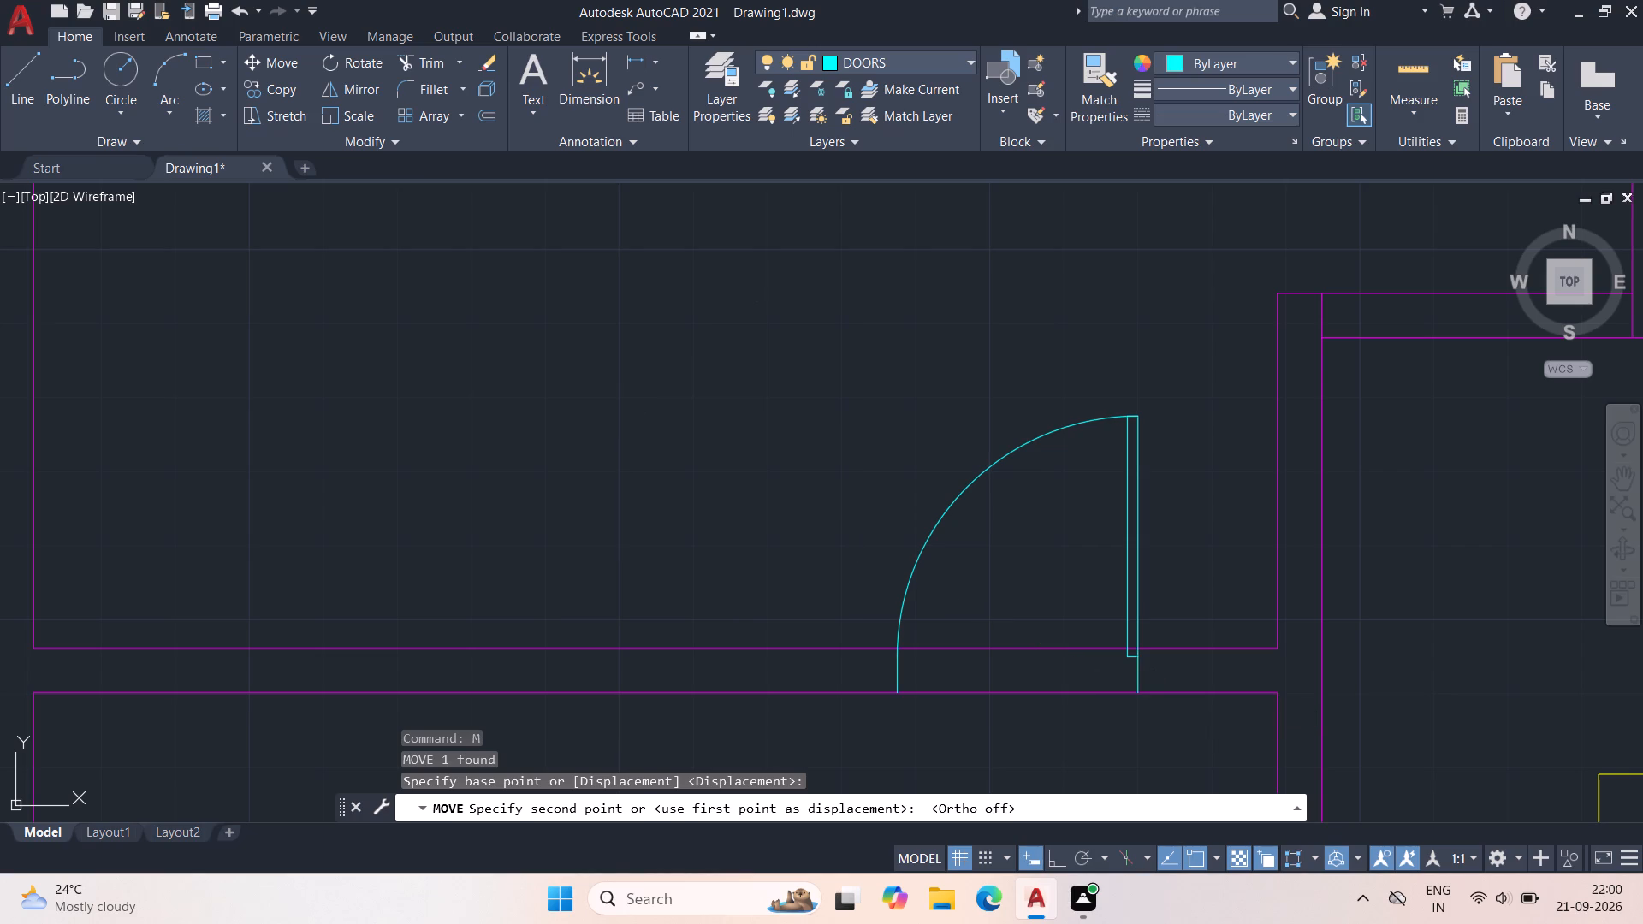
# With Ortho on, mirror the door in the left rooms' dividing wall about a horizontal line above it, keeping the source door.
pyautogui.moveTo(1246, 0); pyautogui.dragTo(1068, 13, button='middle')
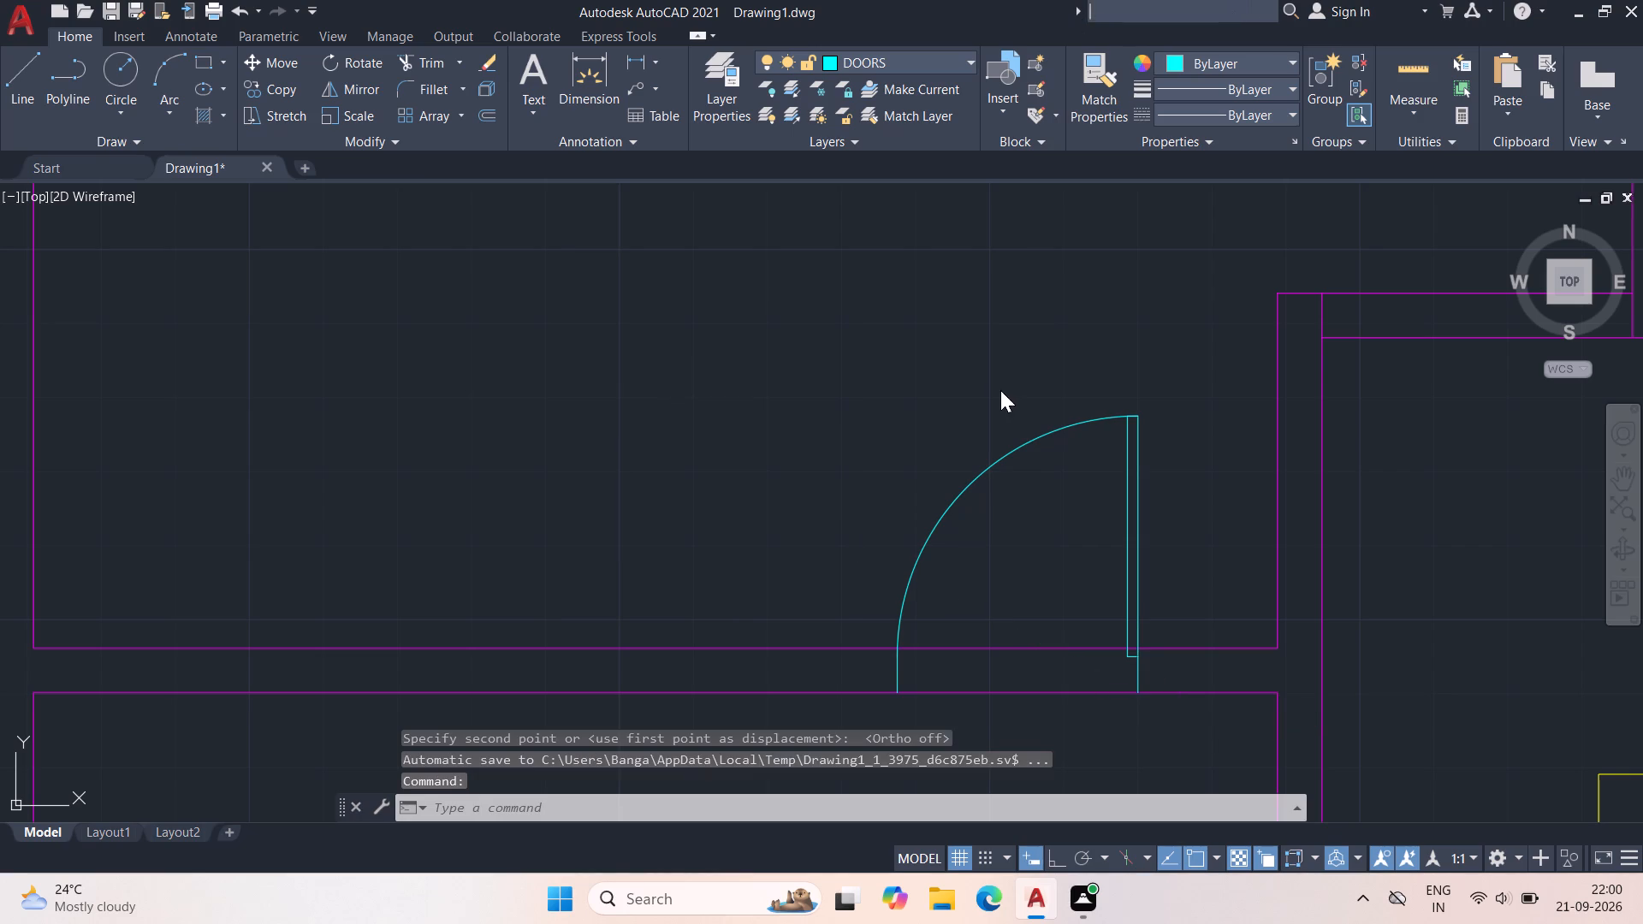
pyautogui.scroll(-2, 973, 370)
pyautogui.moveTo(1010, 345); pyautogui.dragTo(580, 403, button='middle')
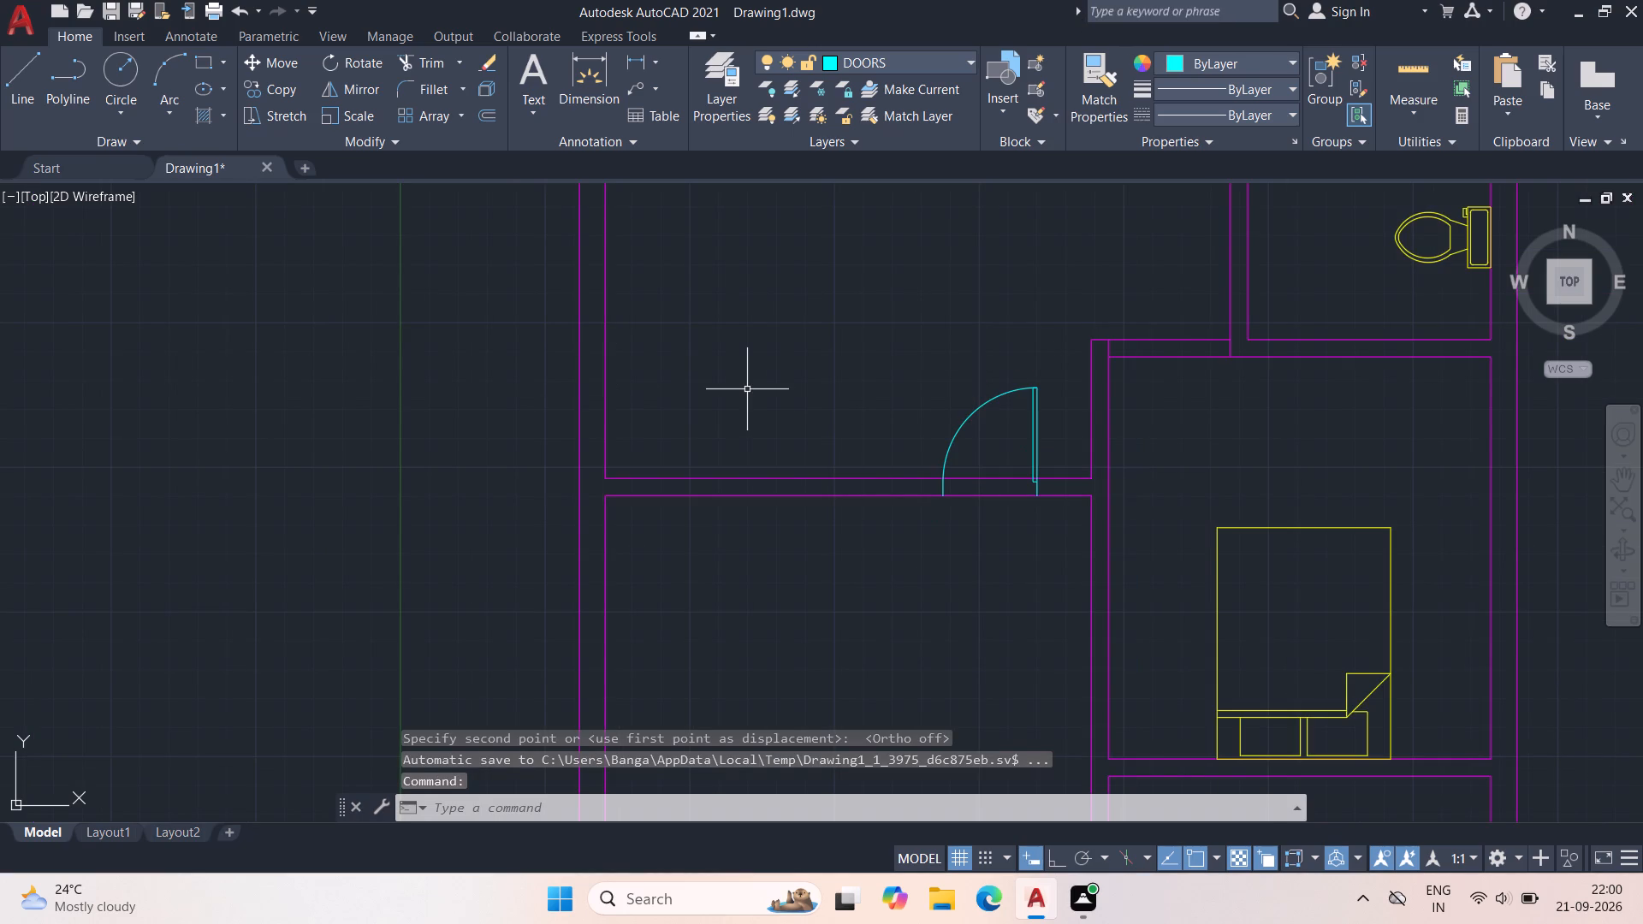
pyautogui.moveTo(924, 366); pyautogui.dragTo(558, 386, button='middle')
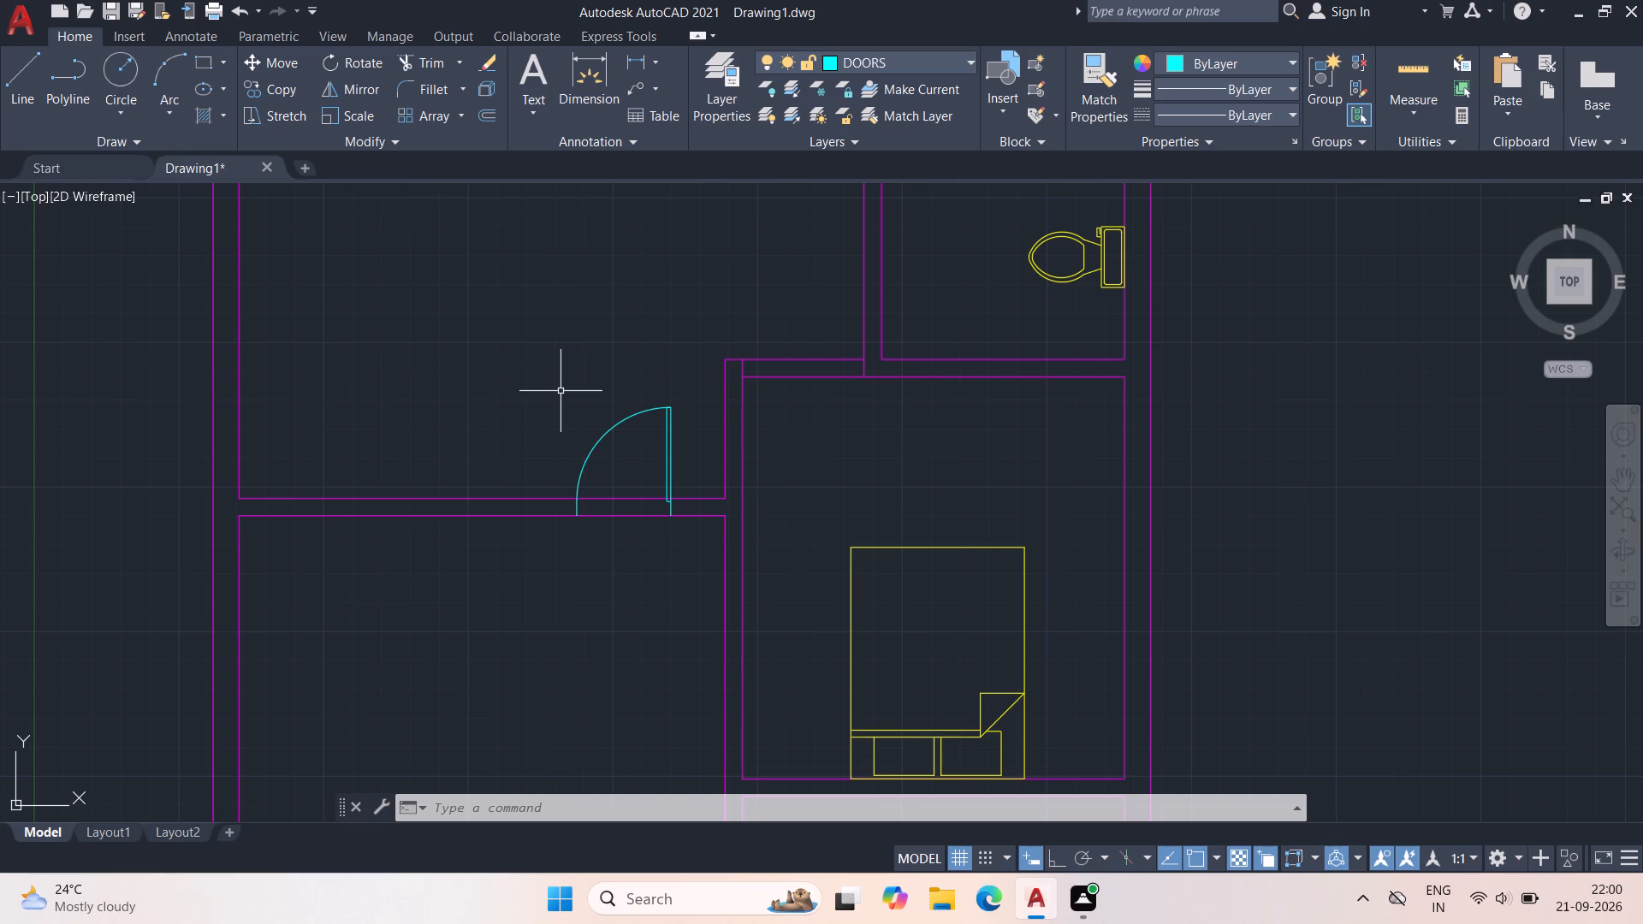
pyautogui.moveTo(607, 445); pyautogui.dragTo(502, 534, button='middle')
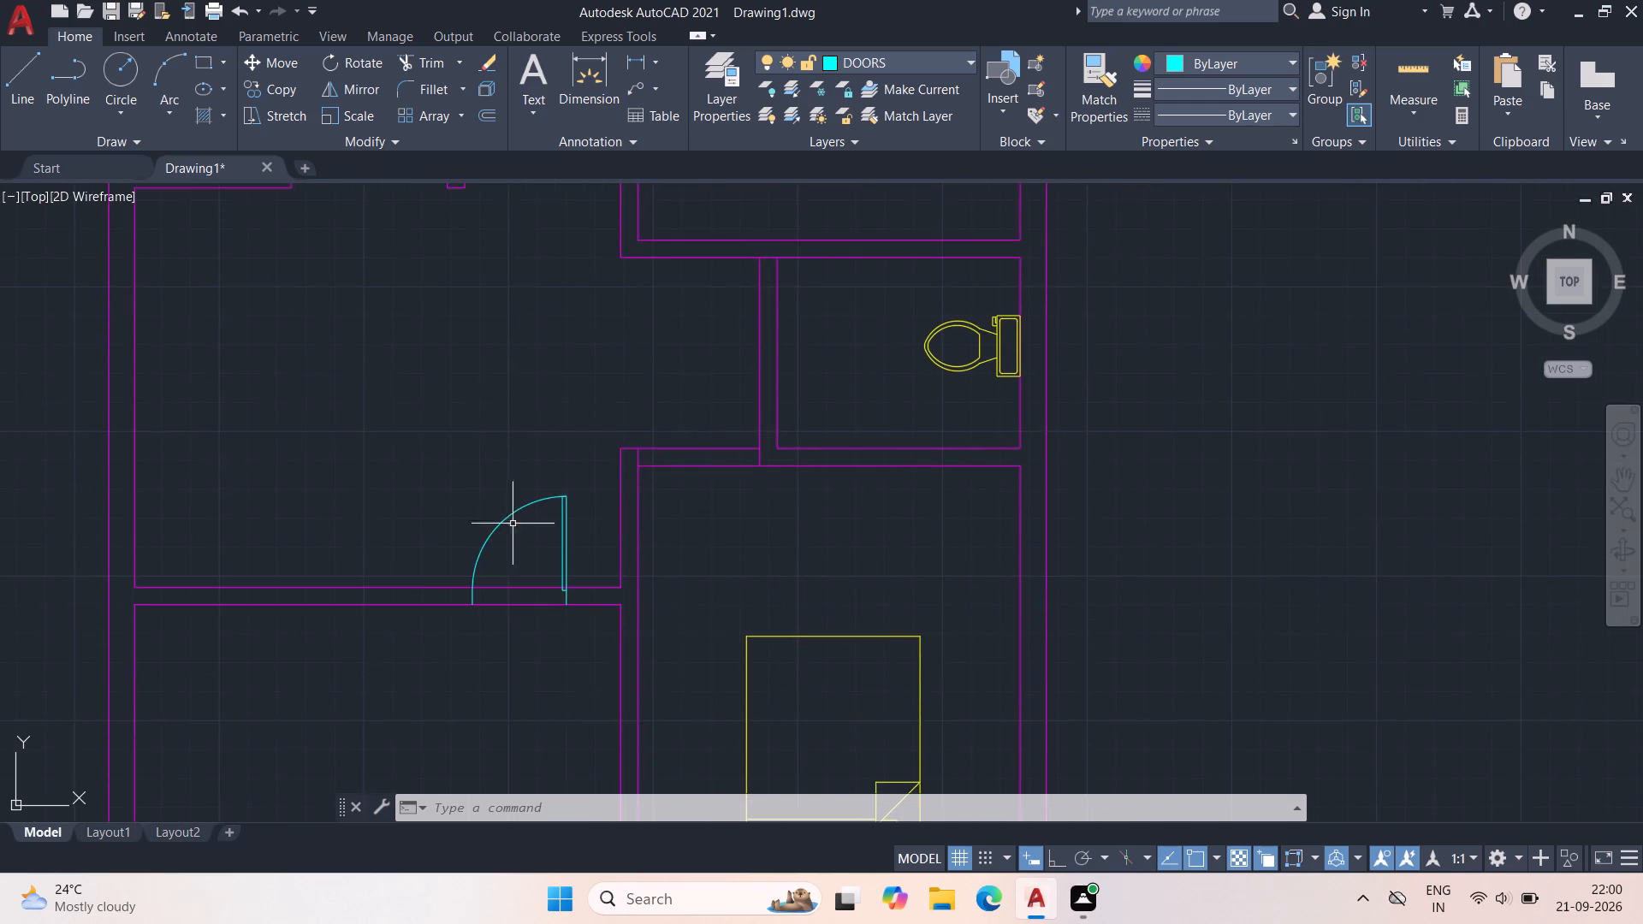
pyautogui.scroll(1, 514, 517)
pyautogui.moveTo(516, 516); pyautogui.dragTo(540, 424, button='middle')
pyautogui.click(620, 452)
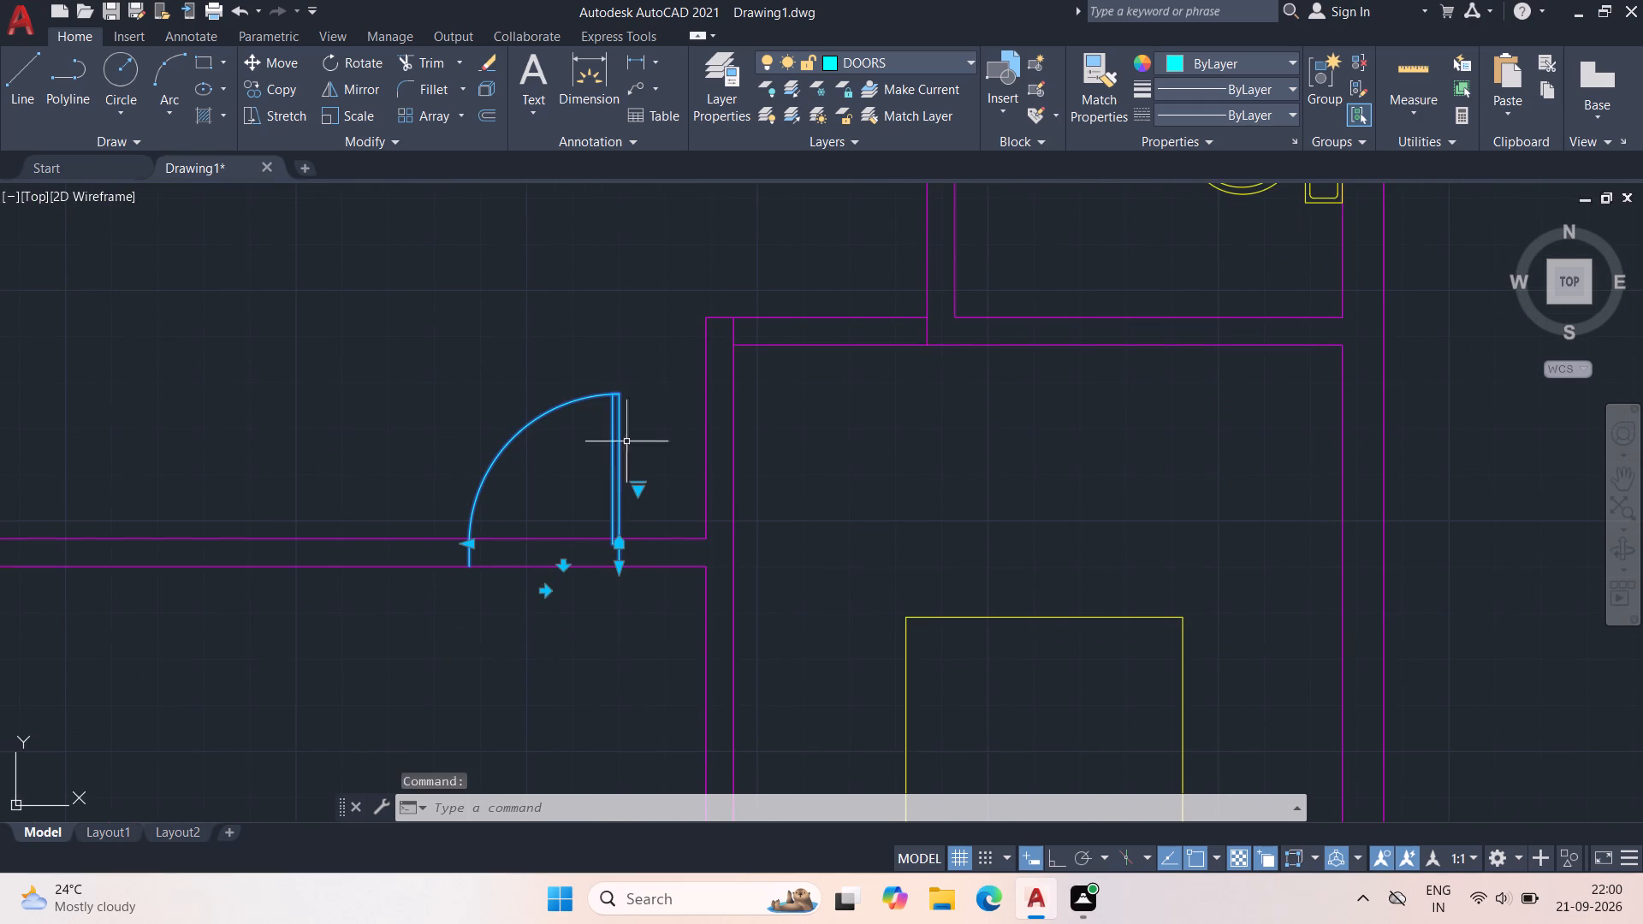
pyautogui.write('MI')
pyautogui.press('space')
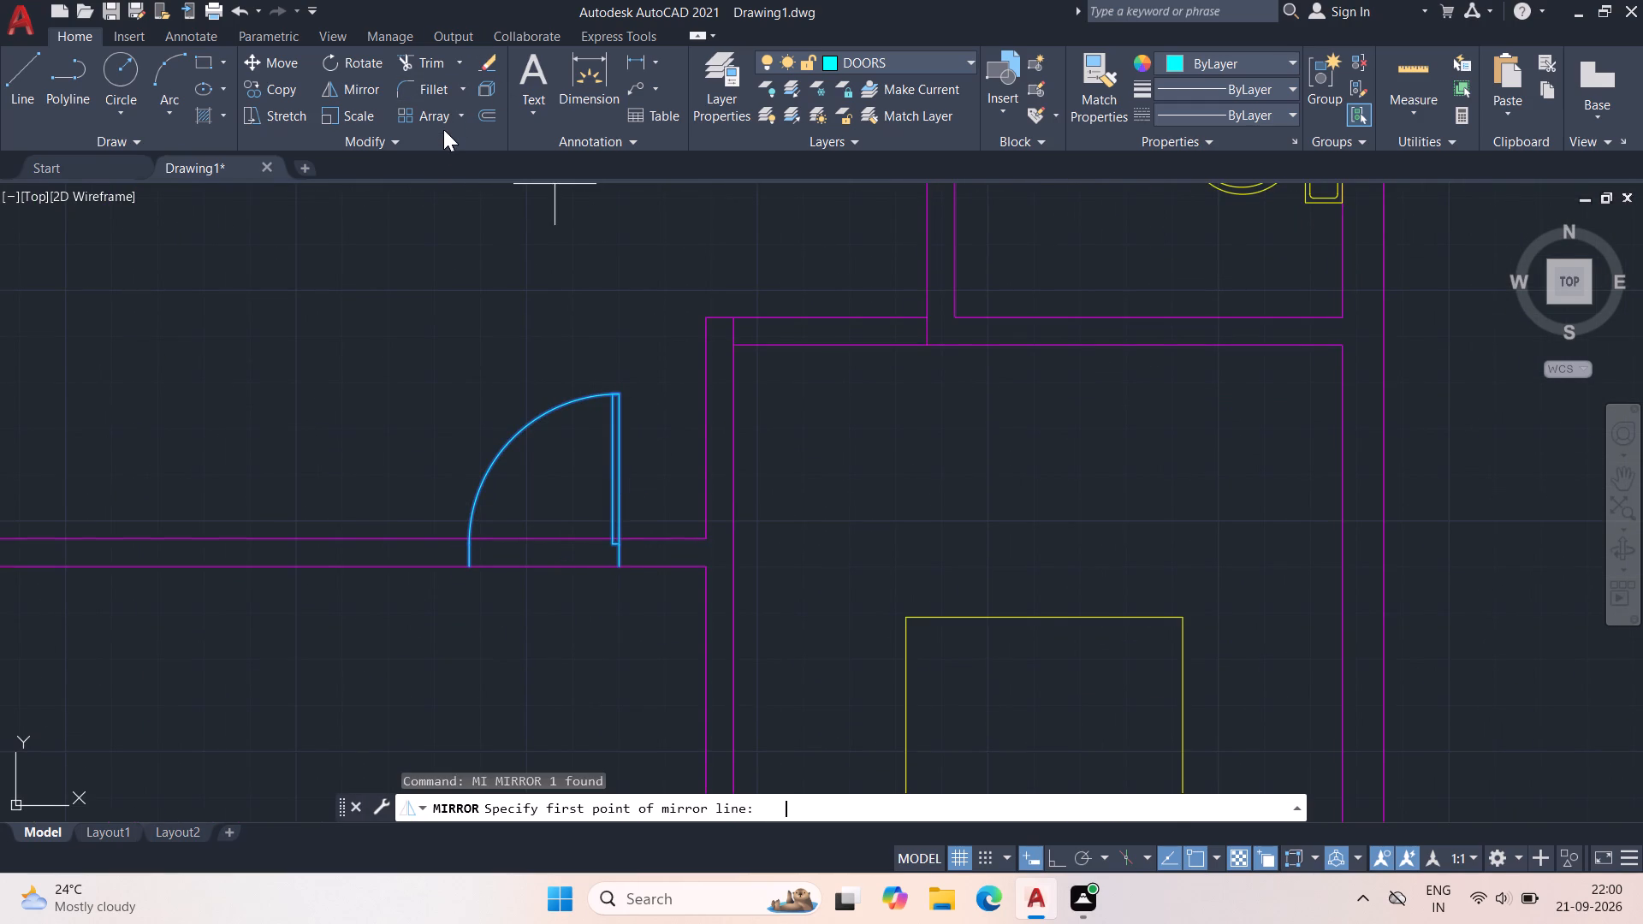
pyautogui.click(325, 335)
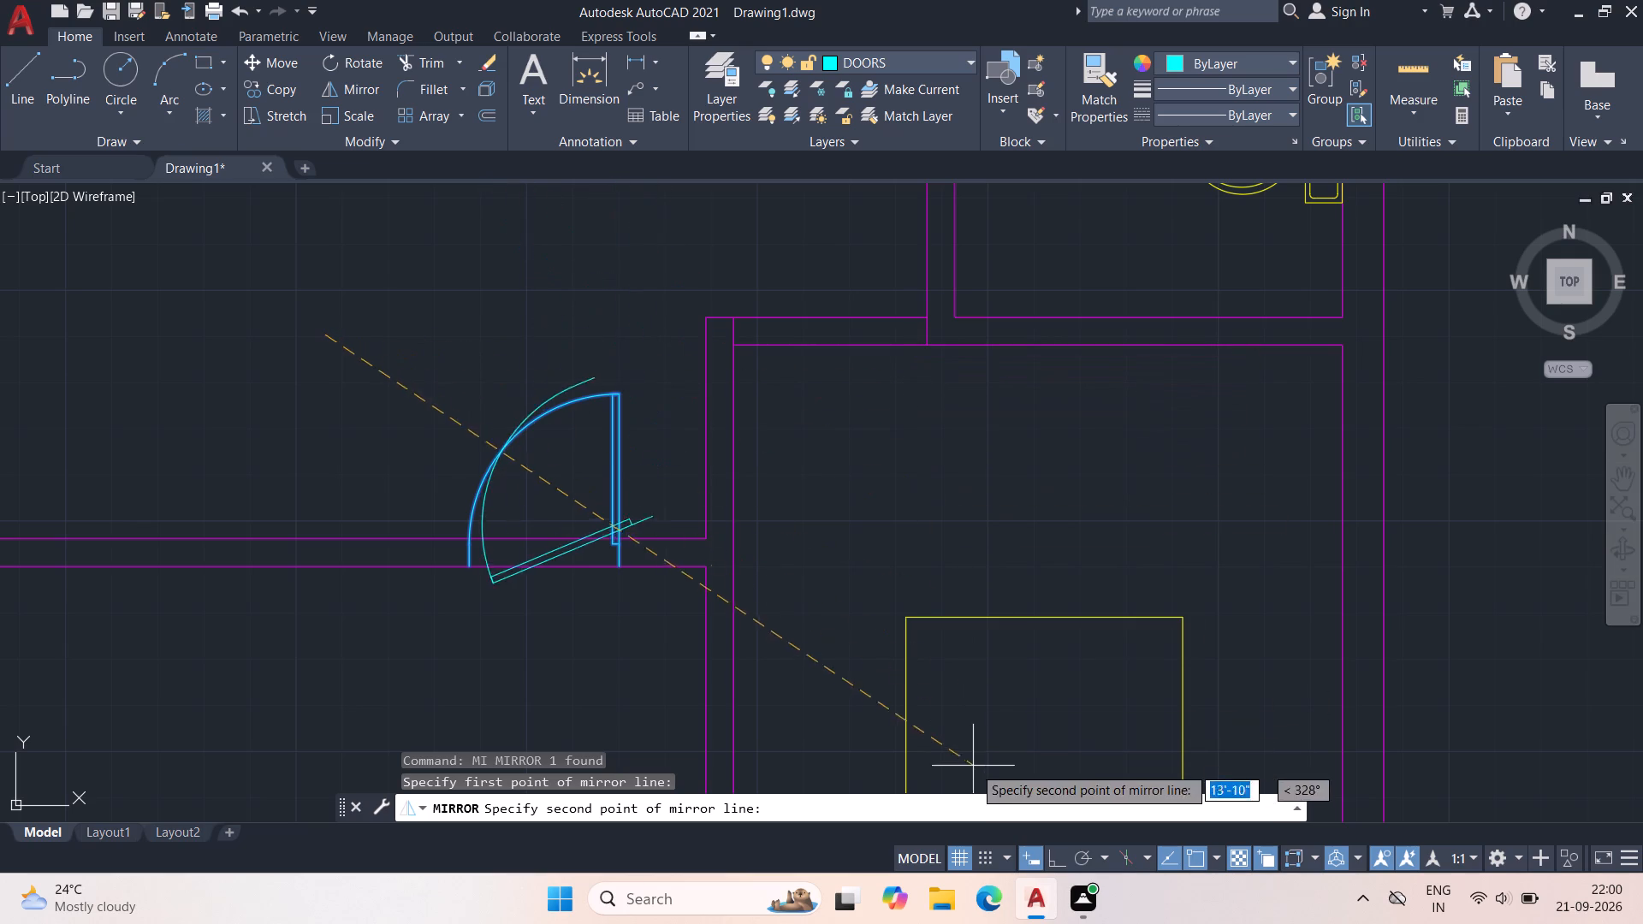
pyautogui.click(1059, 859)
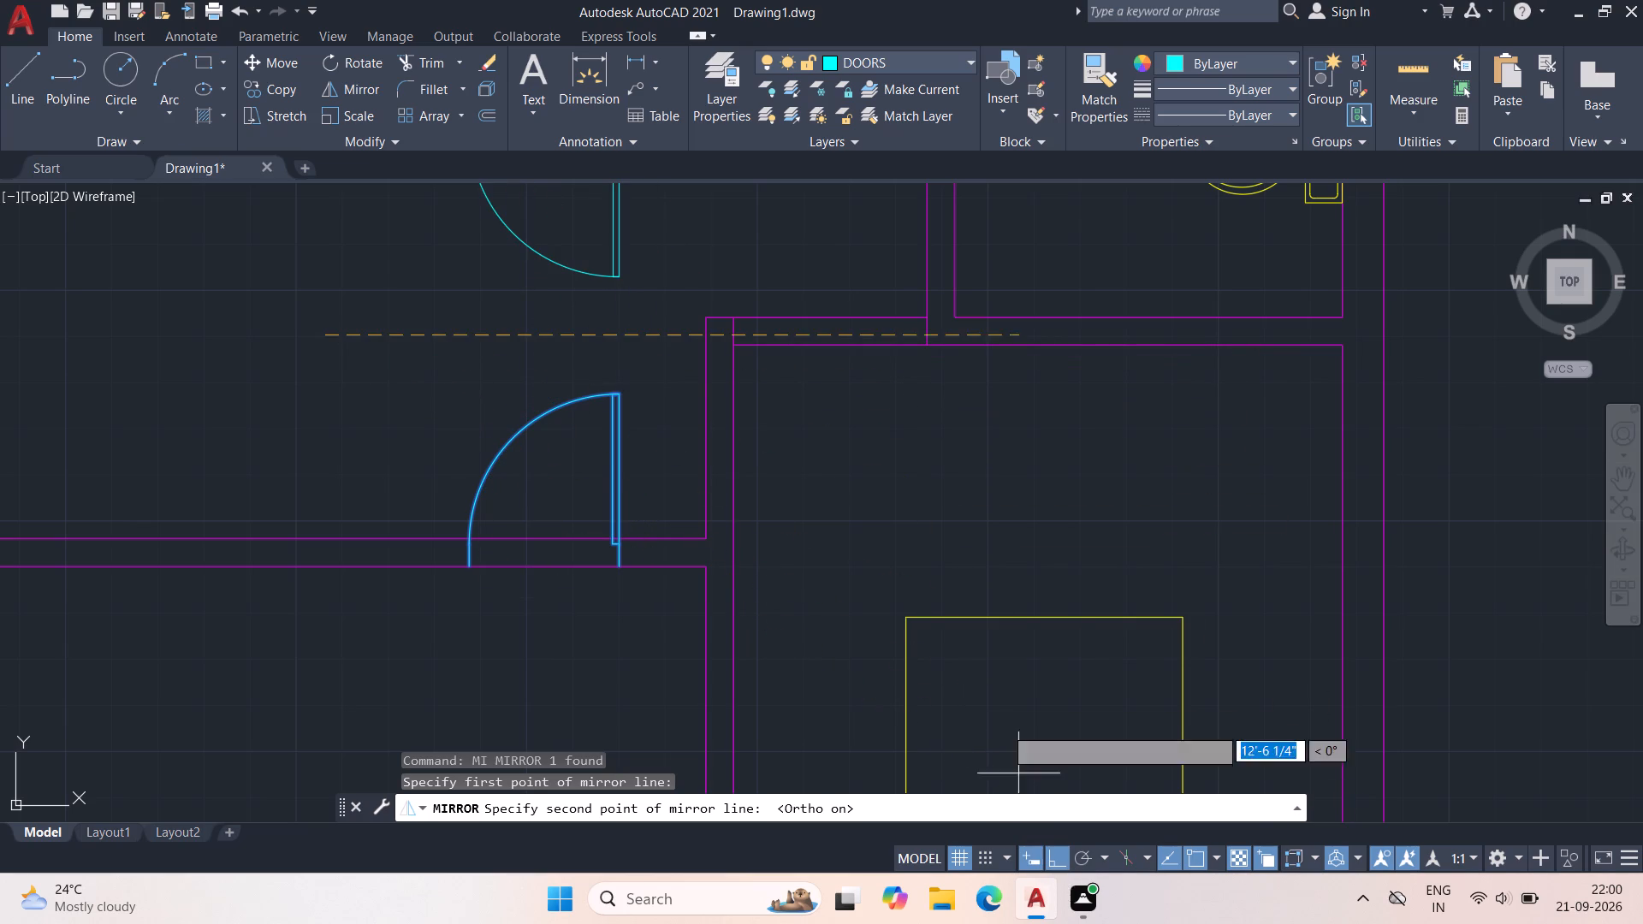
pyautogui.click(845, 448)
pyautogui.moveTo(896, 524); pyautogui.dragTo(845, 448)
# Mirror the new downward-swinging door about a vertical line just right of it, erasing the source door.
pyautogui.moveTo(620, 252); pyautogui.dragTo(675, 476, button='middle')
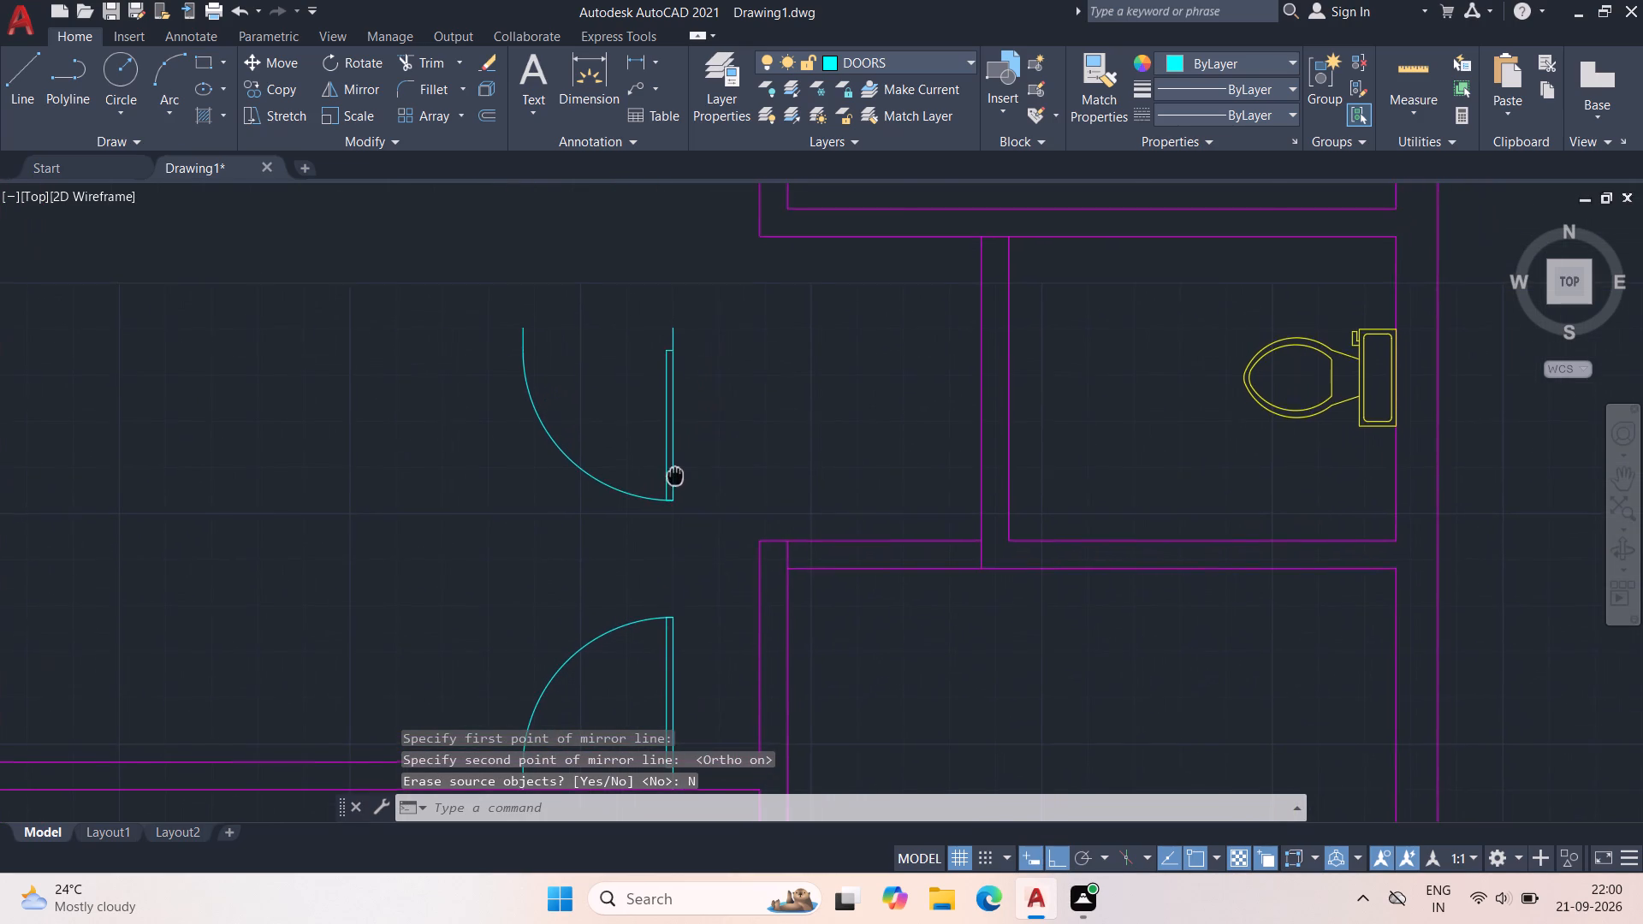
pyautogui.moveTo(675, 476); pyautogui.dragTo(675, 478, button='middle')
pyautogui.click(667, 471)
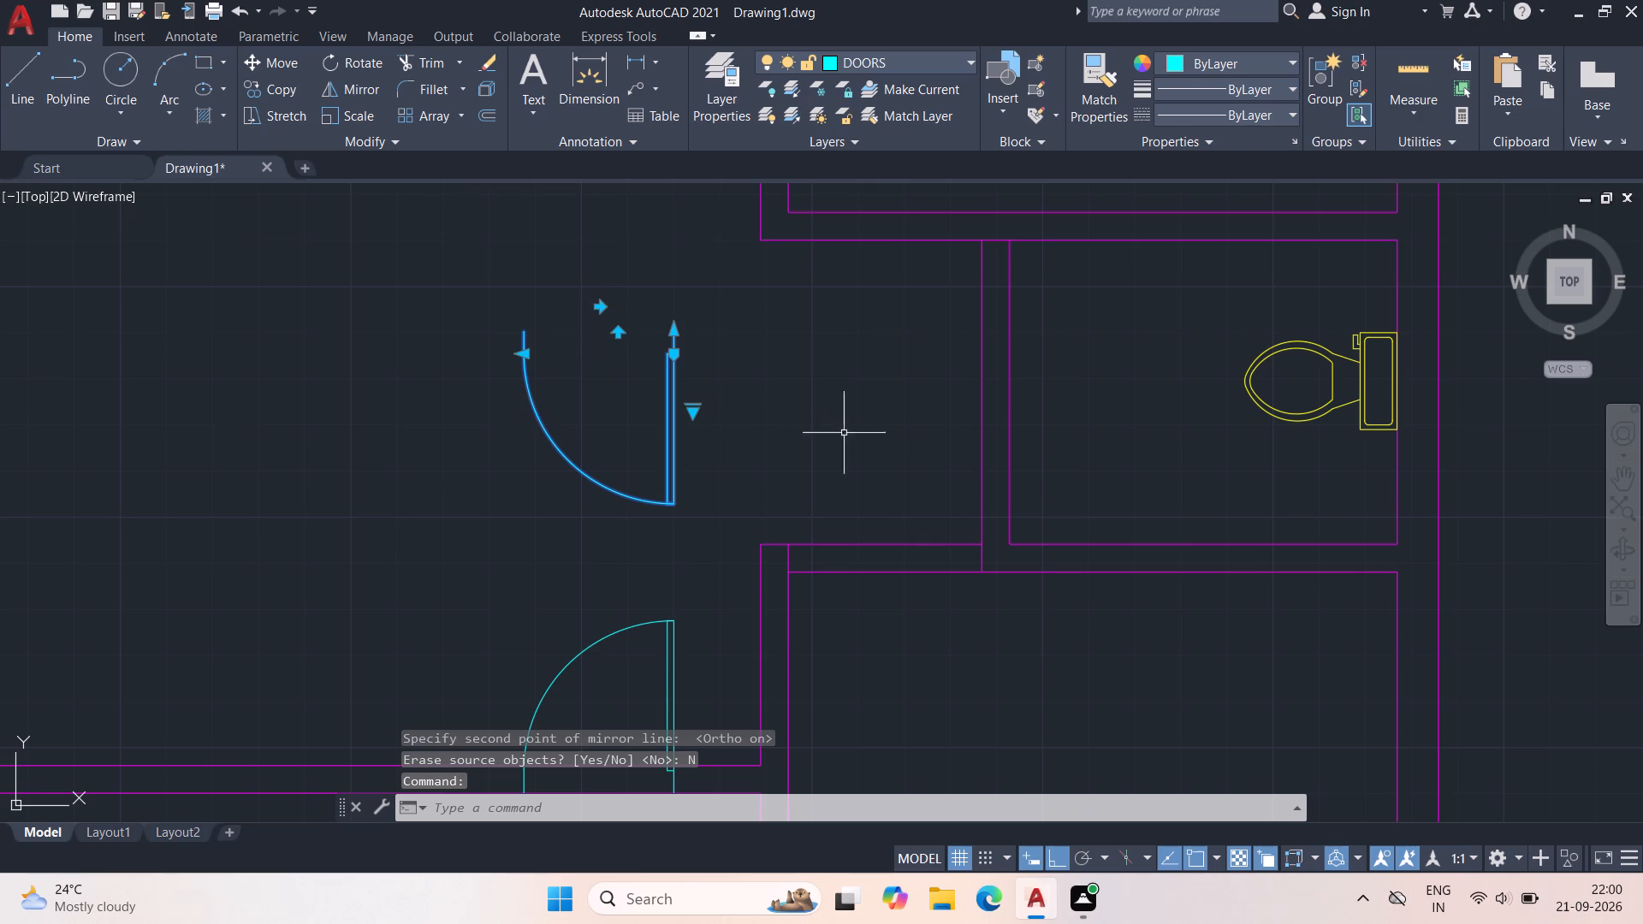
pyautogui.write('MI')
pyautogui.press('space')
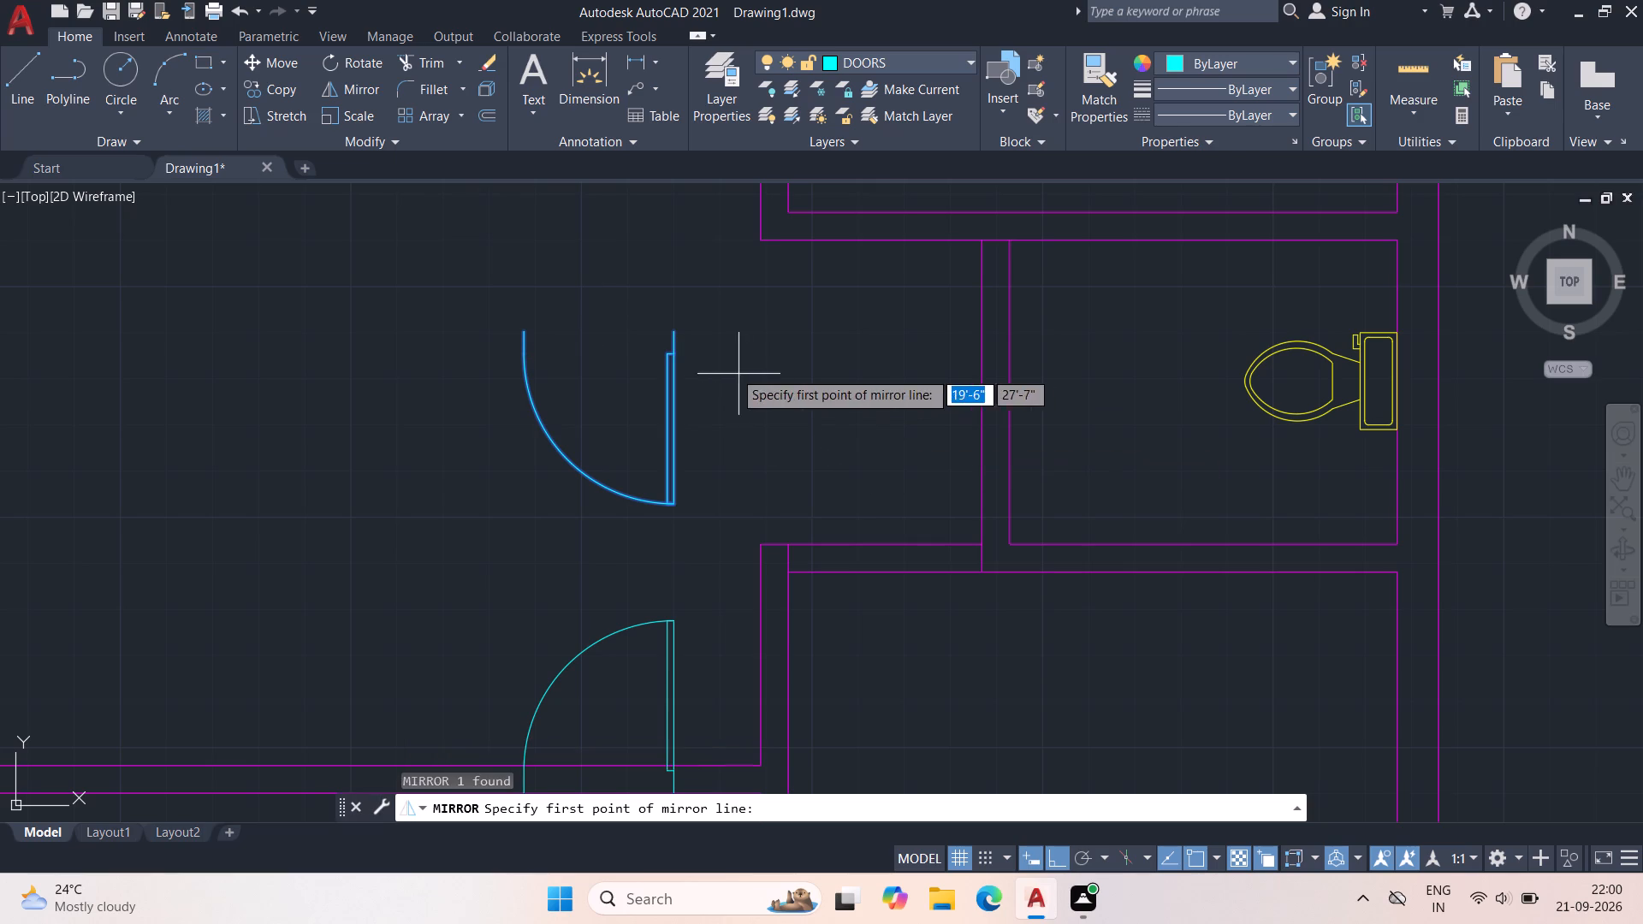
pyautogui.click(721, 320)
pyautogui.click(727, 496)
pyautogui.moveTo(777, 545); pyautogui.dragTo(779, 545)
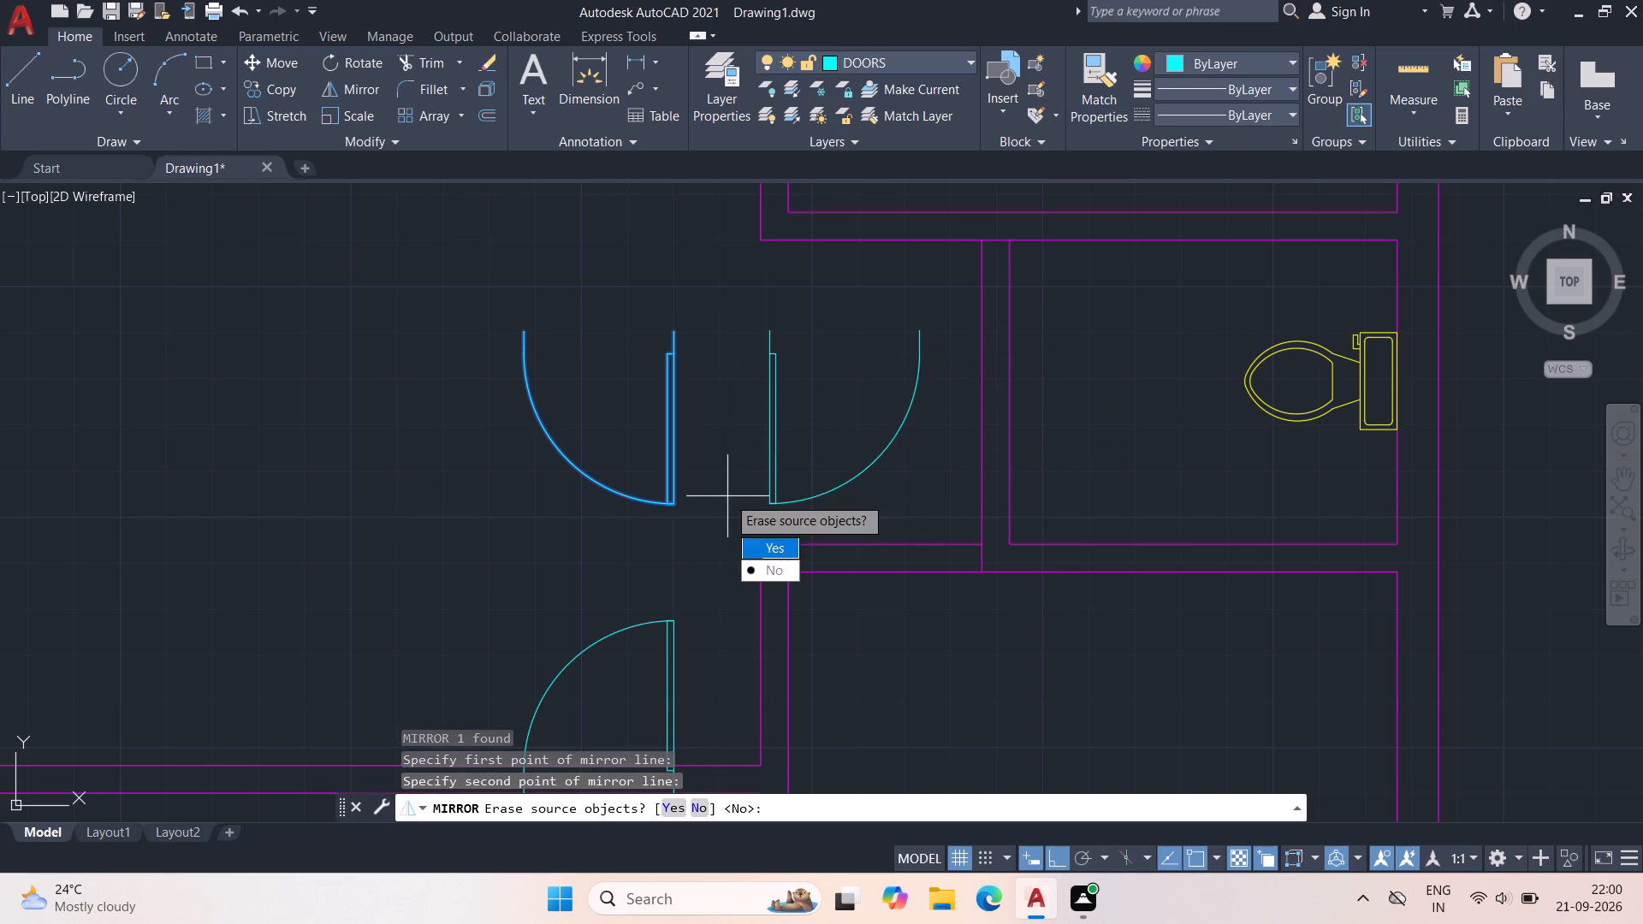
pyautogui.moveTo(779, 545); pyautogui.dragTo(727, 496)
# With Ortho off, move that door by its hinge-side upper end onto the bedroom's top wall outer line, 0'-11" right of the wall corner.
pyautogui.click(771, 461)
pyautogui.write('M')
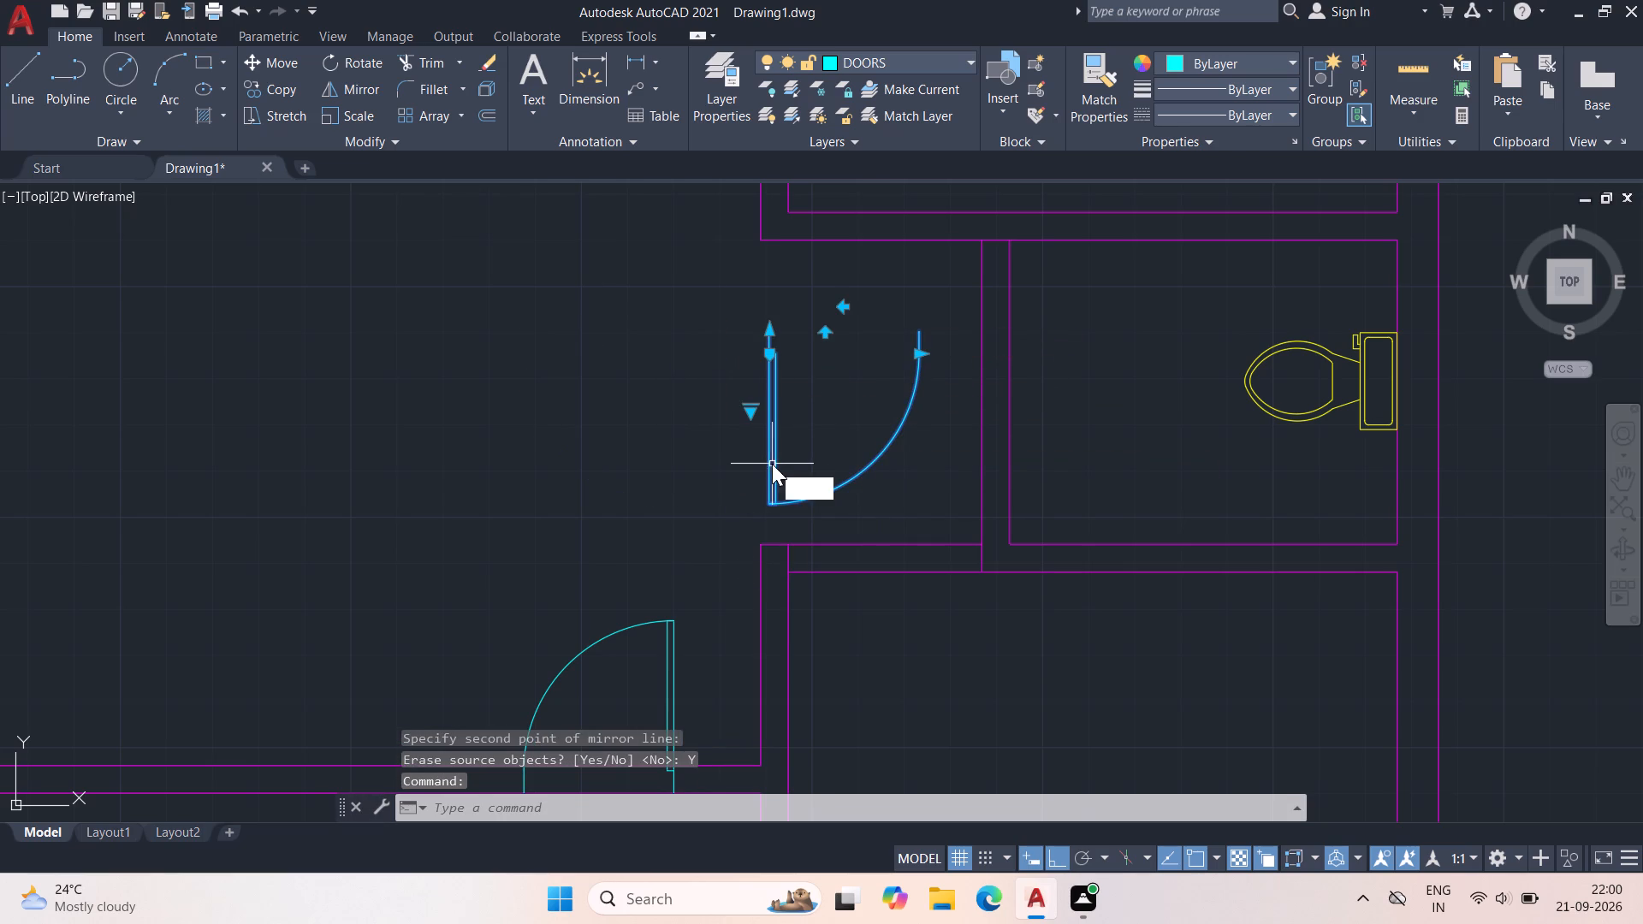
pyautogui.press('space')
pyautogui.click(763, 329)
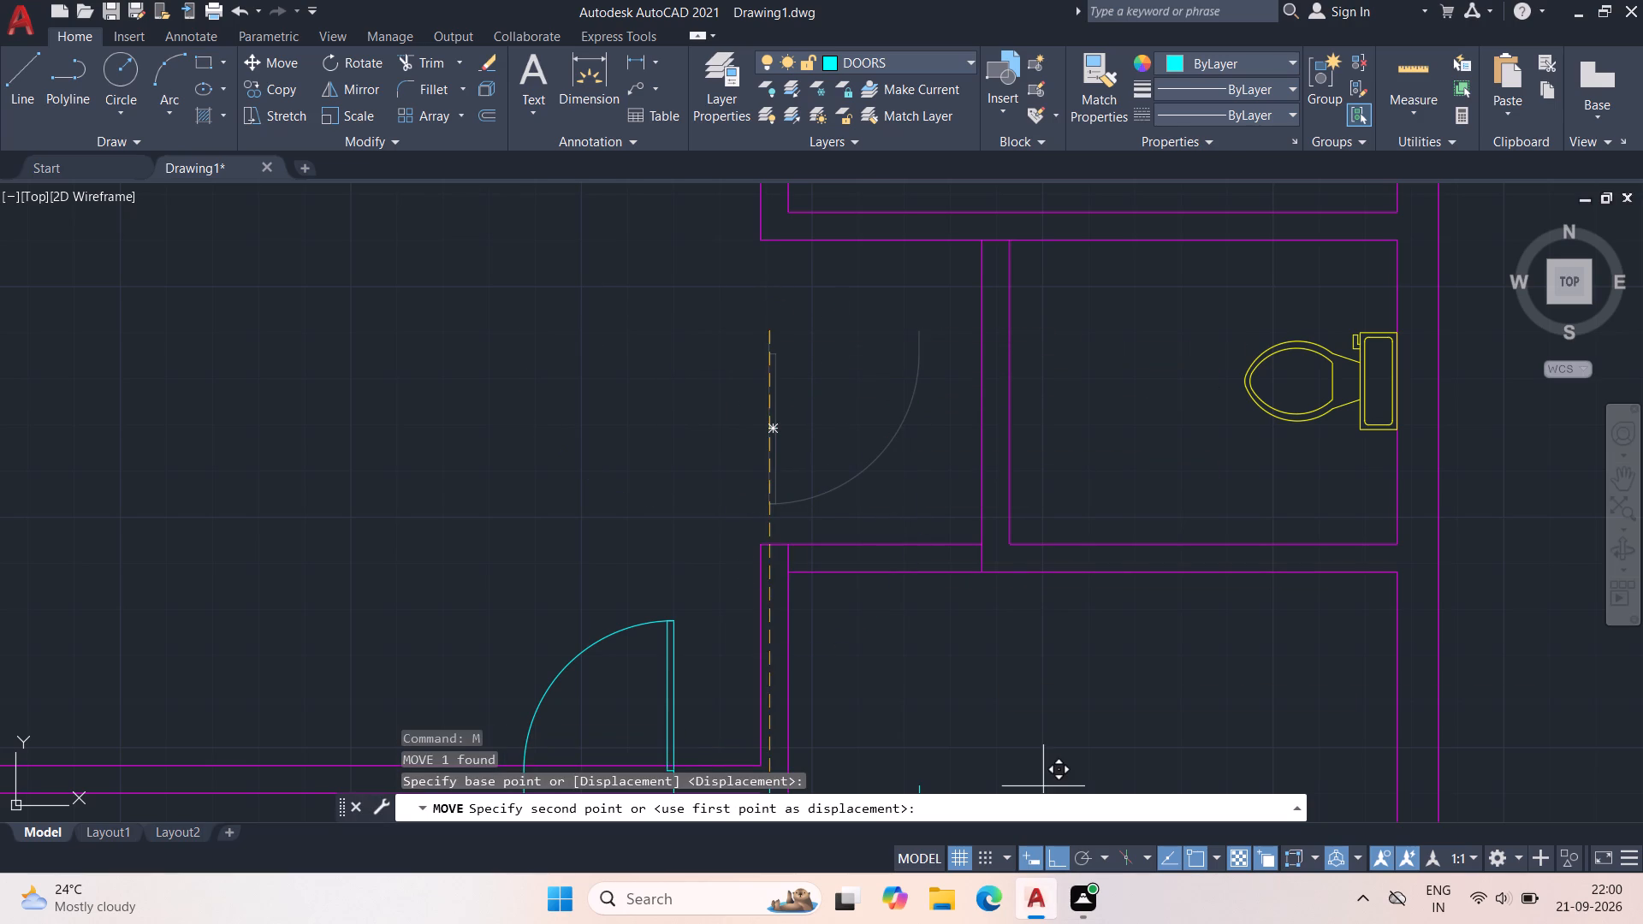
pyautogui.click(1056, 856)
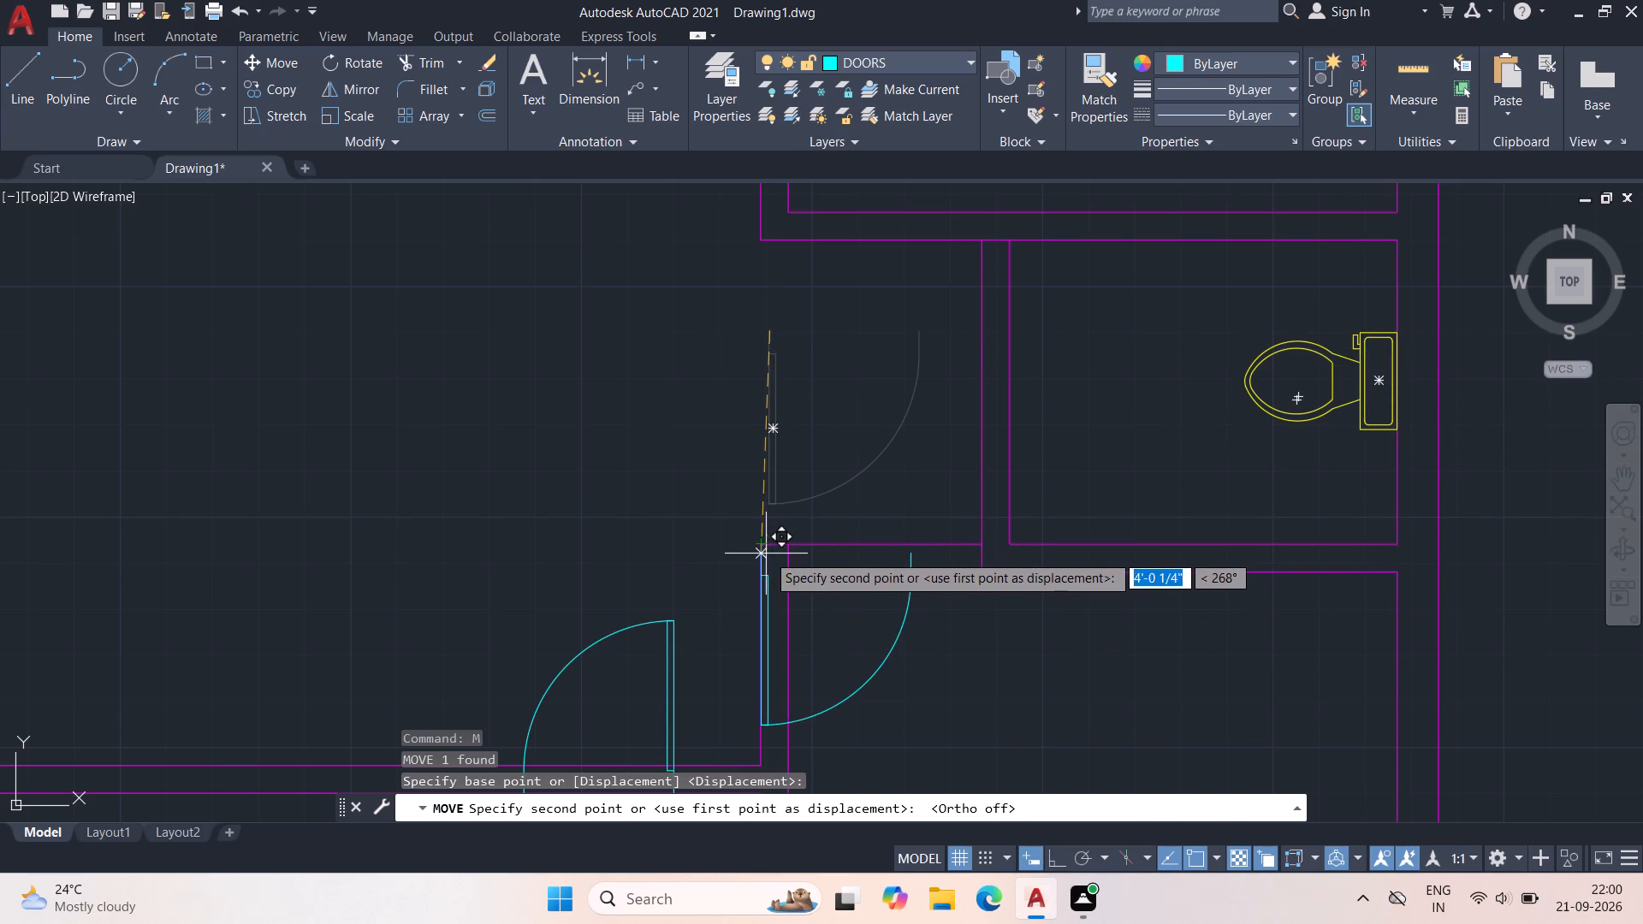
pyautogui.click(811, 548)
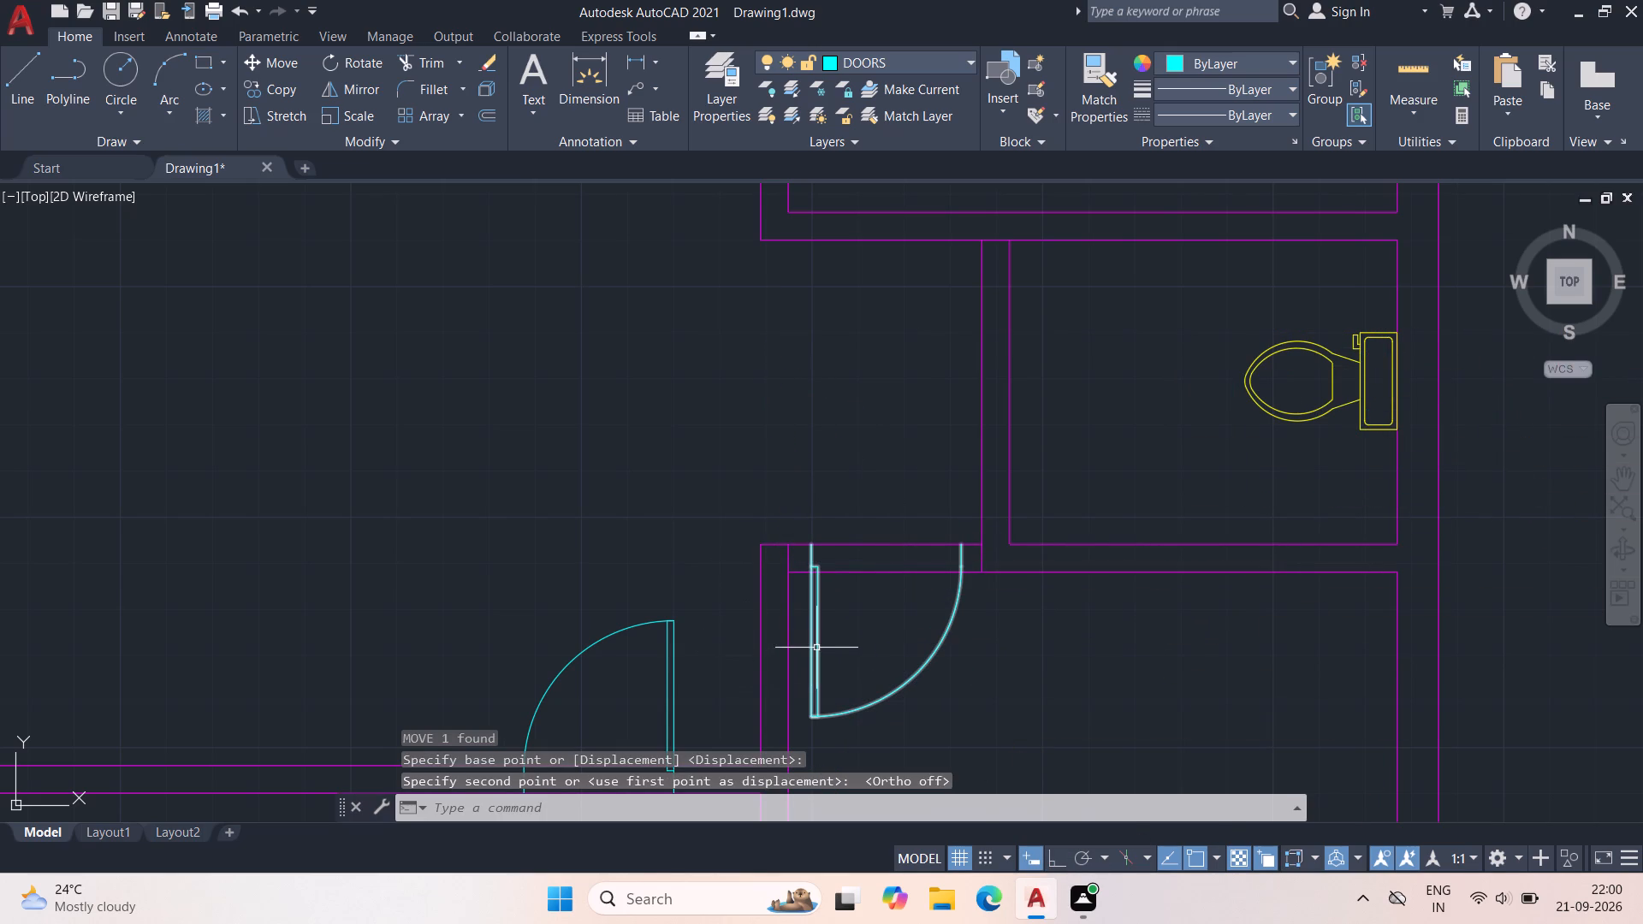
# Copy the lower bedroom's door by its hinge-side upper end into the open hall area below the short wall stub.
pyautogui.click(818, 647)
pyautogui.moveTo(766, 429); pyautogui.dragTo(794, 472, button='middle')
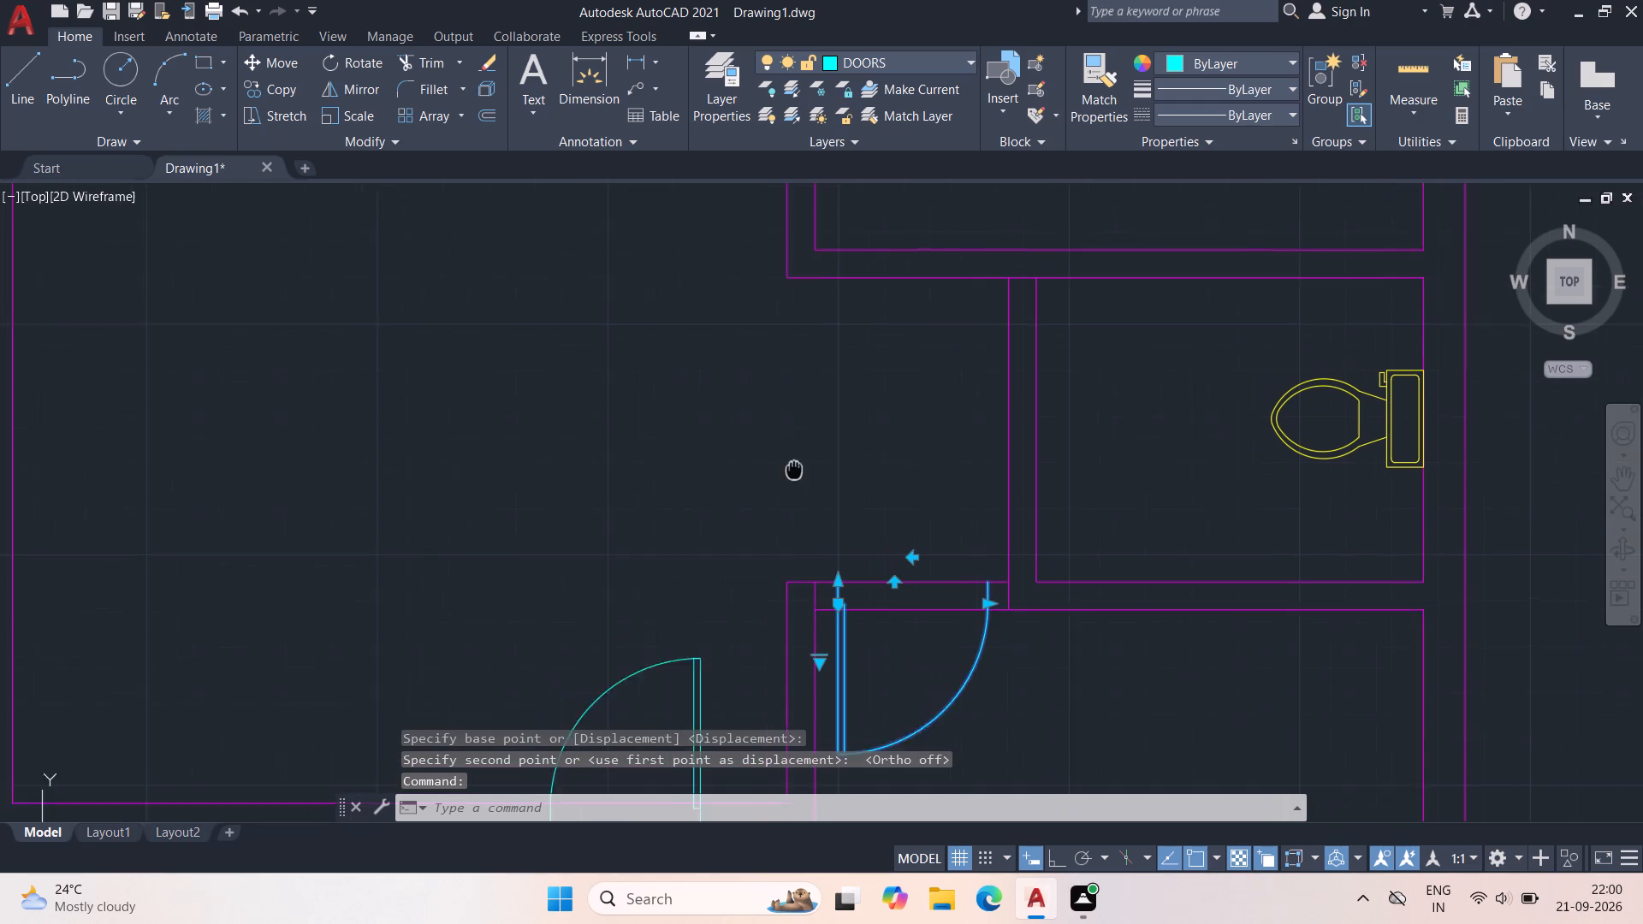
pyautogui.moveTo(794, 472); pyautogui.dragTo(797, 479, button='middle')
pyautogui.press('c')
pyautogui.press('o')
pyautogui.press('space')
pyautogui.moveTo(845, 596); pyautogui.dragTo(845, 592)
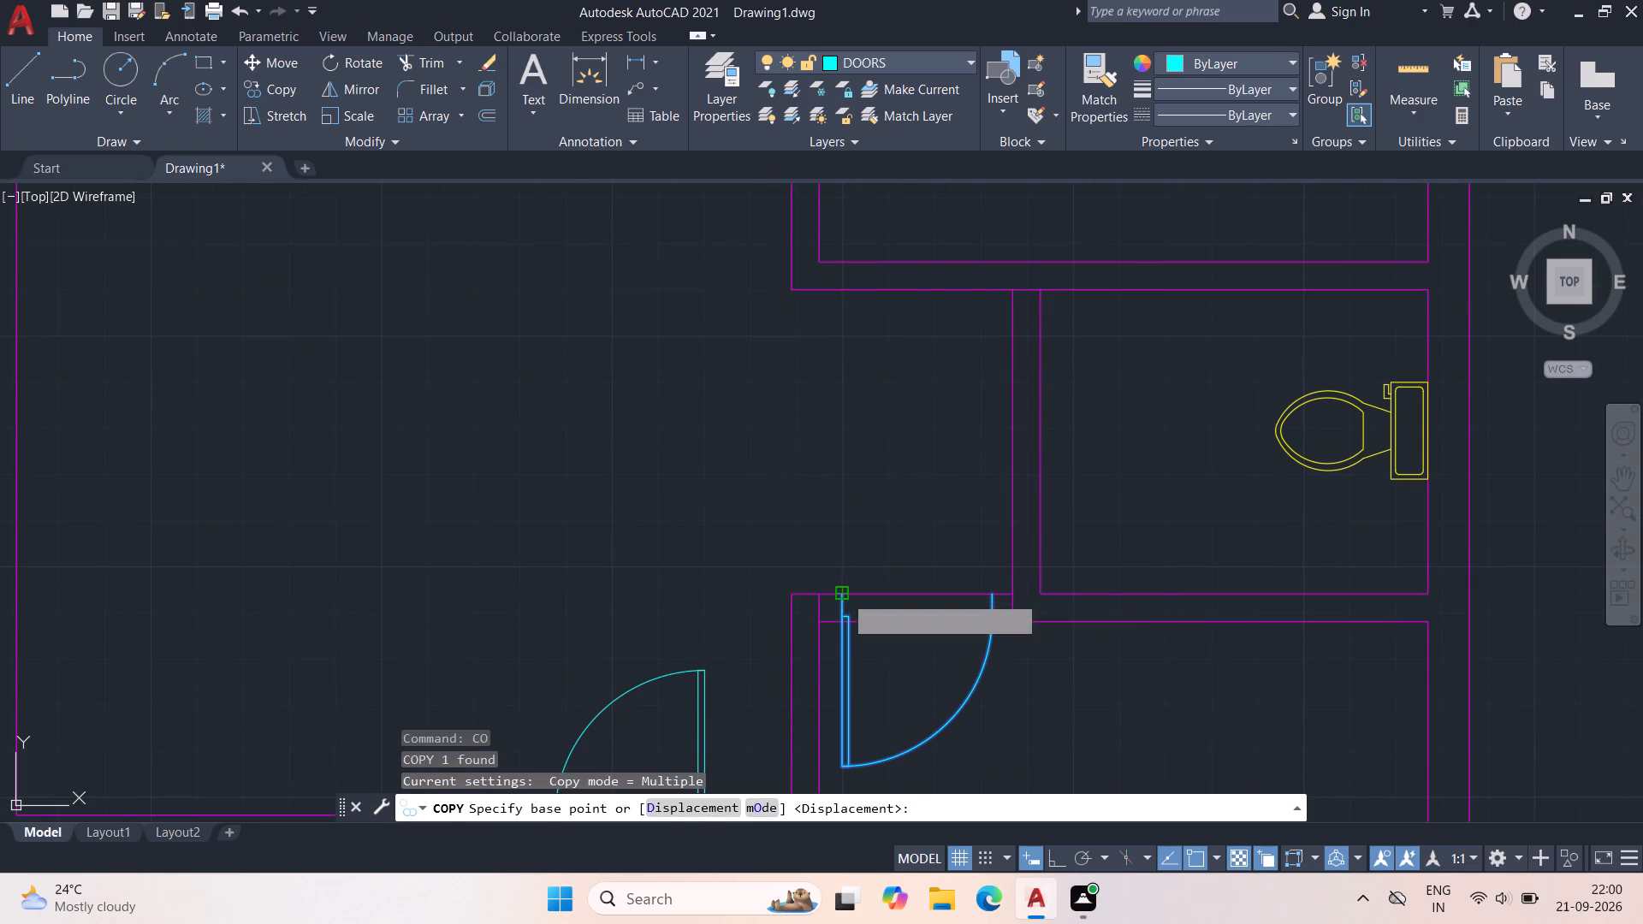
pyautogui.moveTo(845, 592); pyautogui.dragTo(845, 583)
pyautogui.moveTo(632, 325); pyautogui.dragTo(770, 536, button='middle')
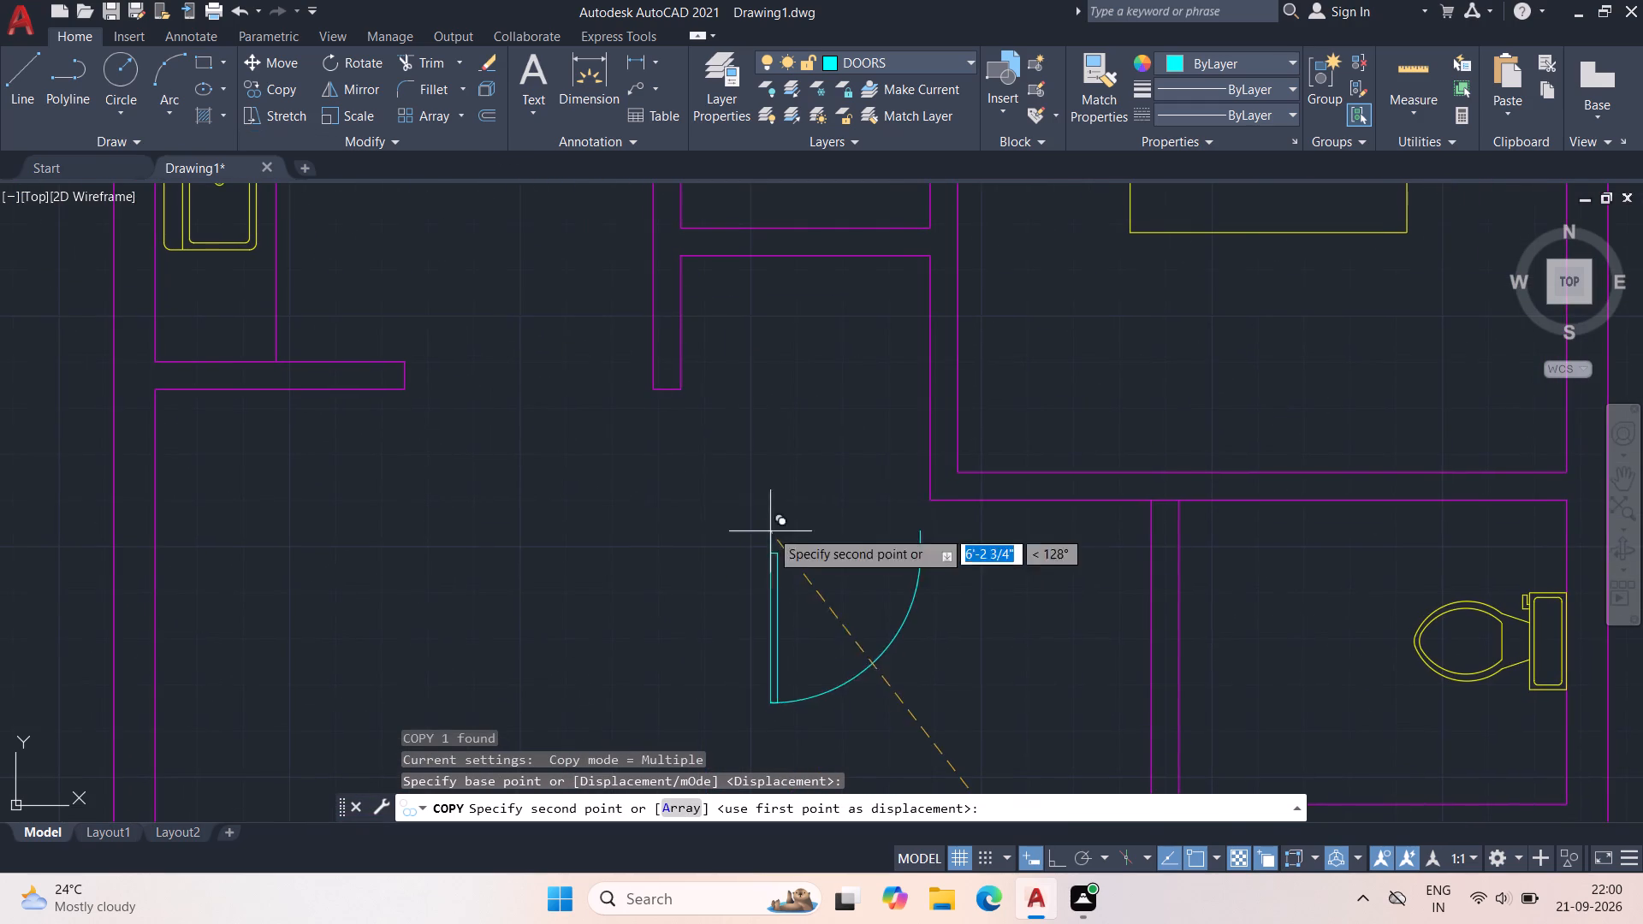
pyautogui.click(673, 442)
pyautogui.press('Escape')
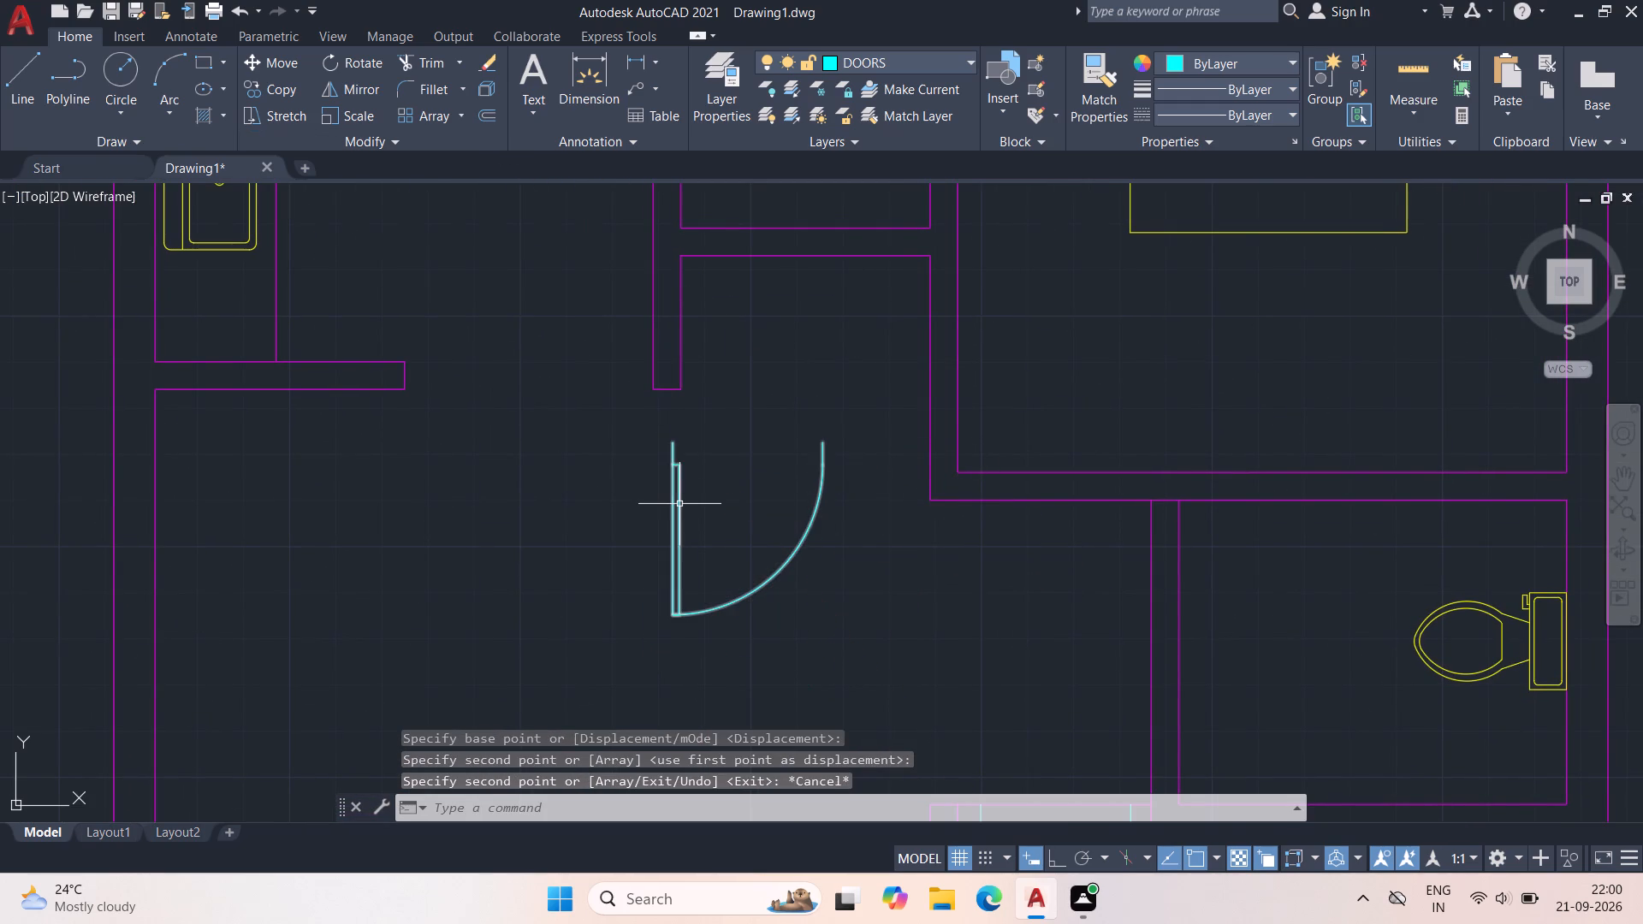
# With Ortho on, rotate the copied door 90° counterclockwise about its hinge-side upper end.
pyautogui.click(679, 504)
pyautogui.write('RO')
pyautogui.press('space')
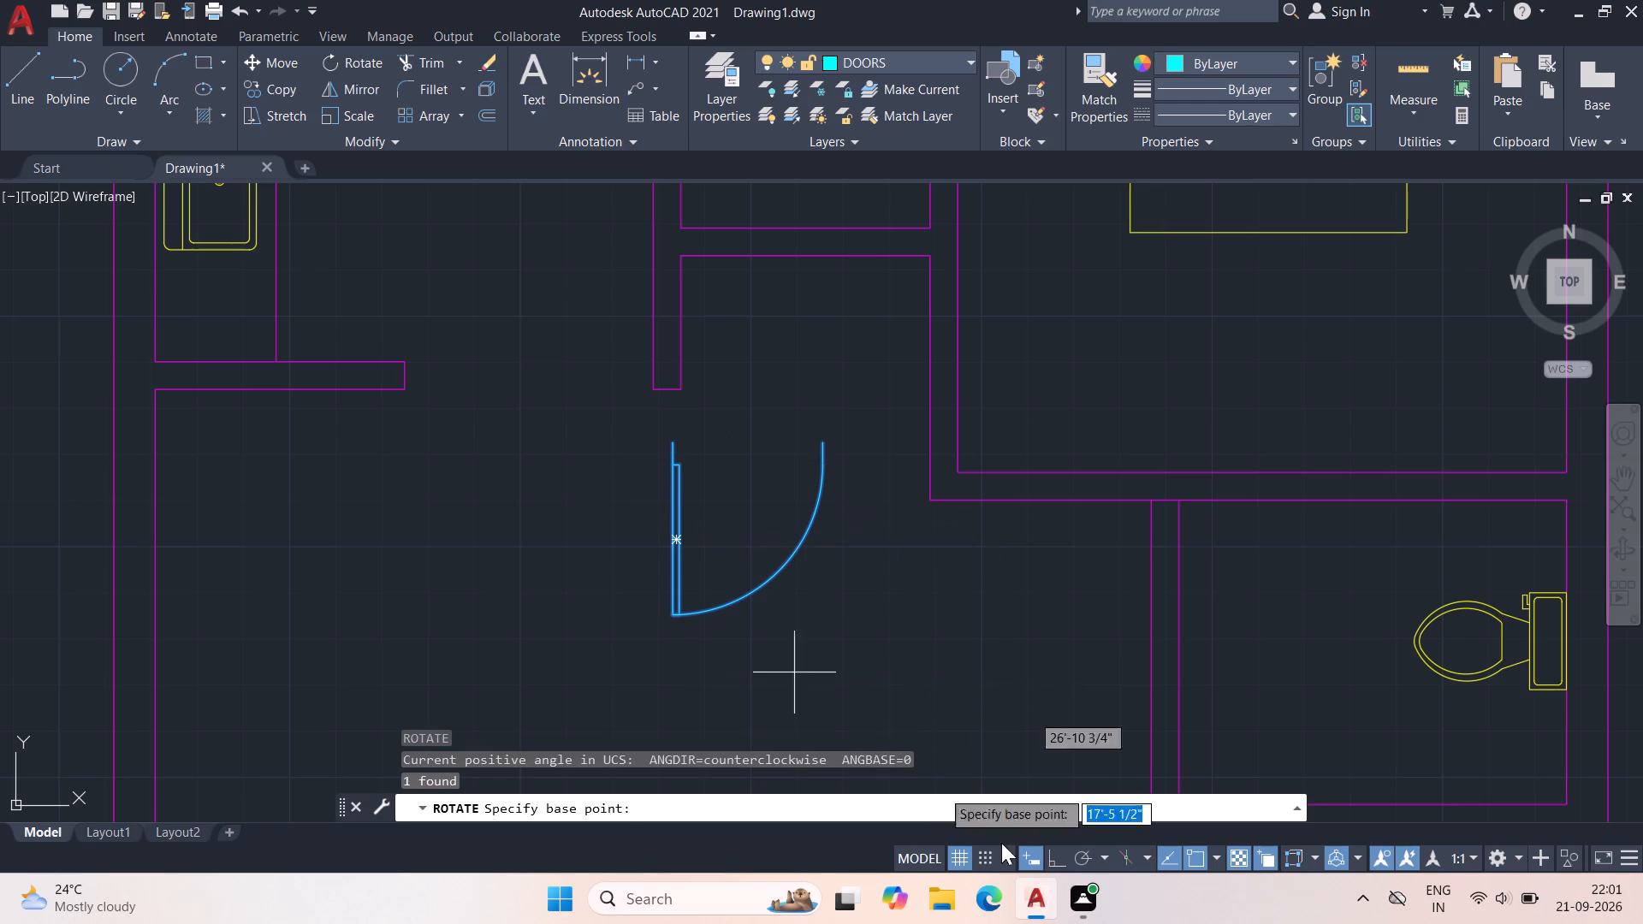
pyautogui.click(1058, 848)
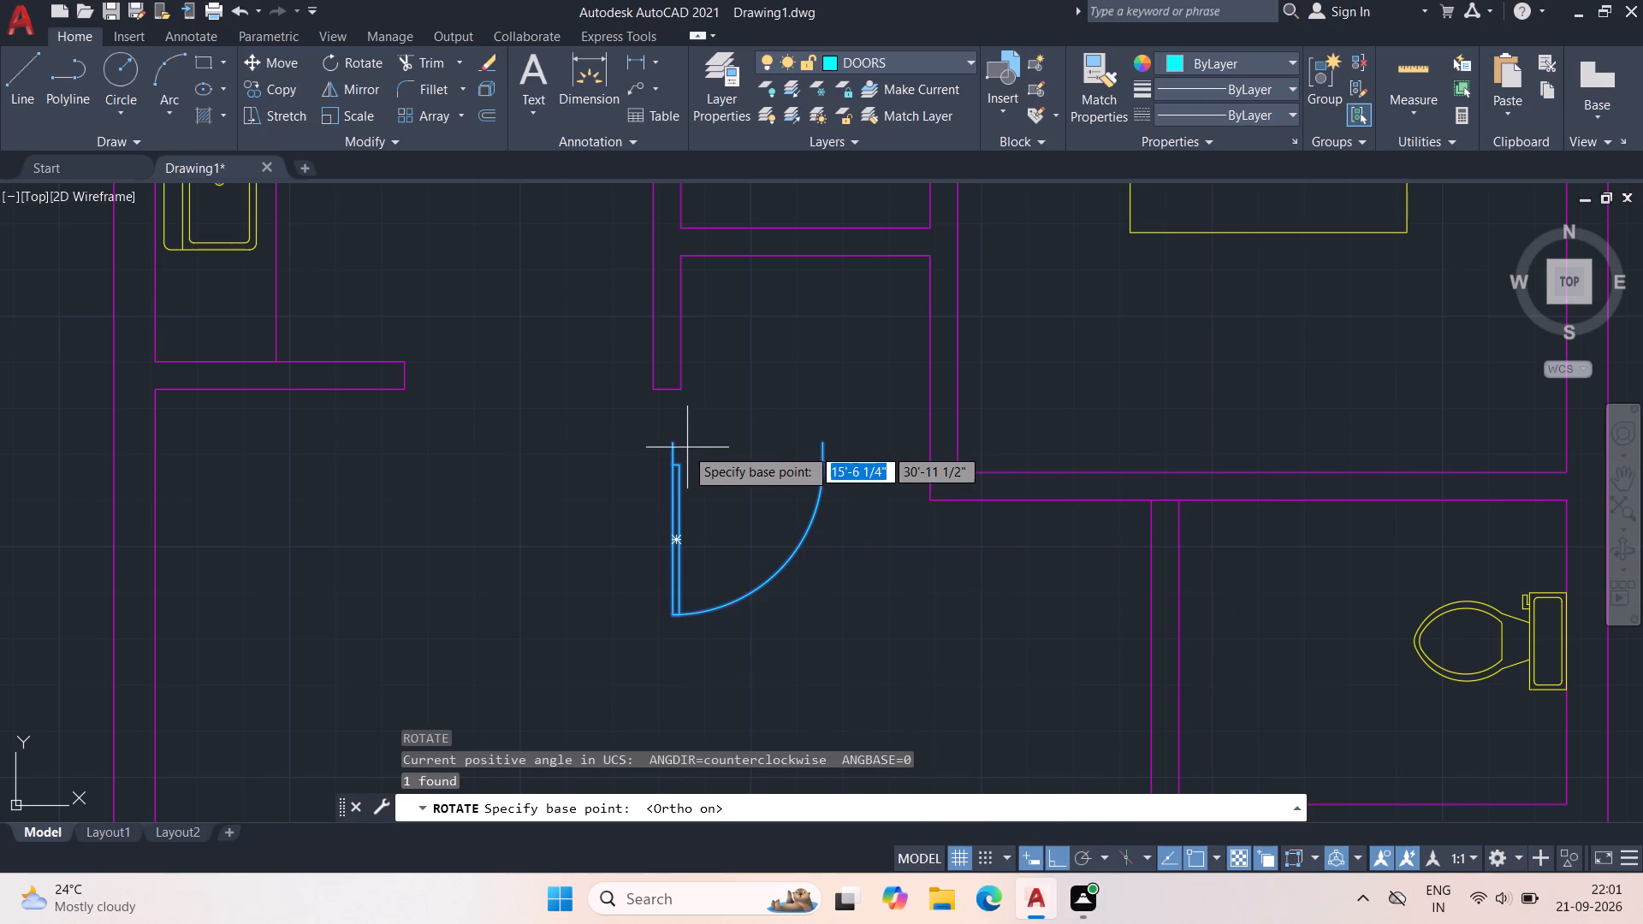
pyautogui.click(672, 446)
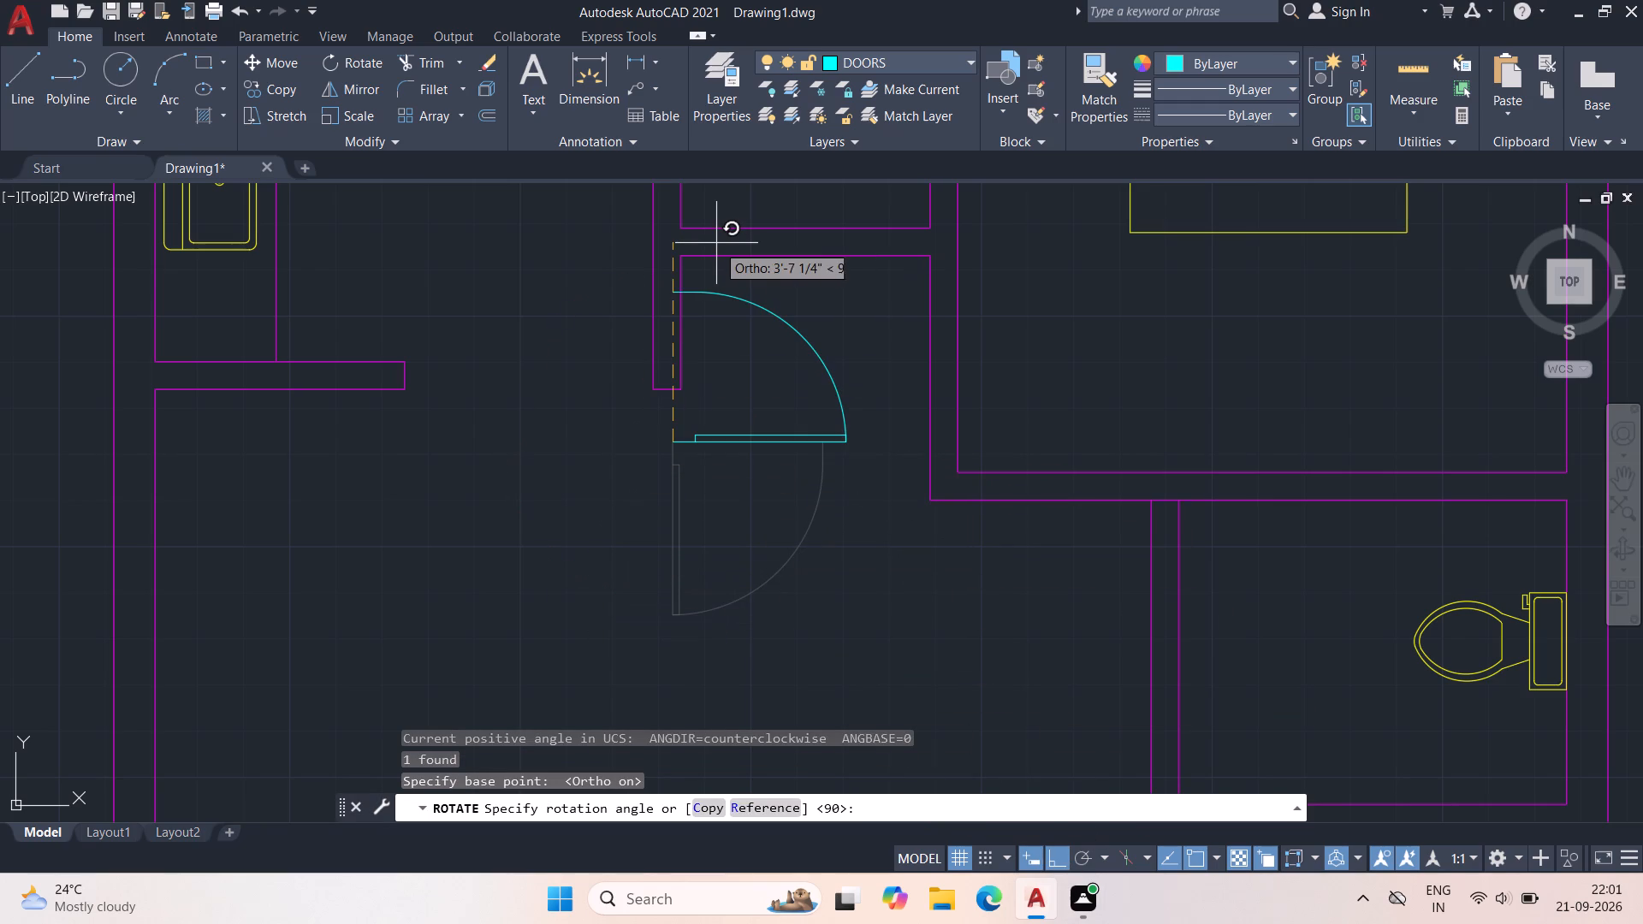
pyautogui.click(716, 243)
# With Ortho off, move the rotated door by its hinge-side lower end onto the upper bedroom's left wall outer line, about 1' above the corner.
pyautogui.click(772, 443)
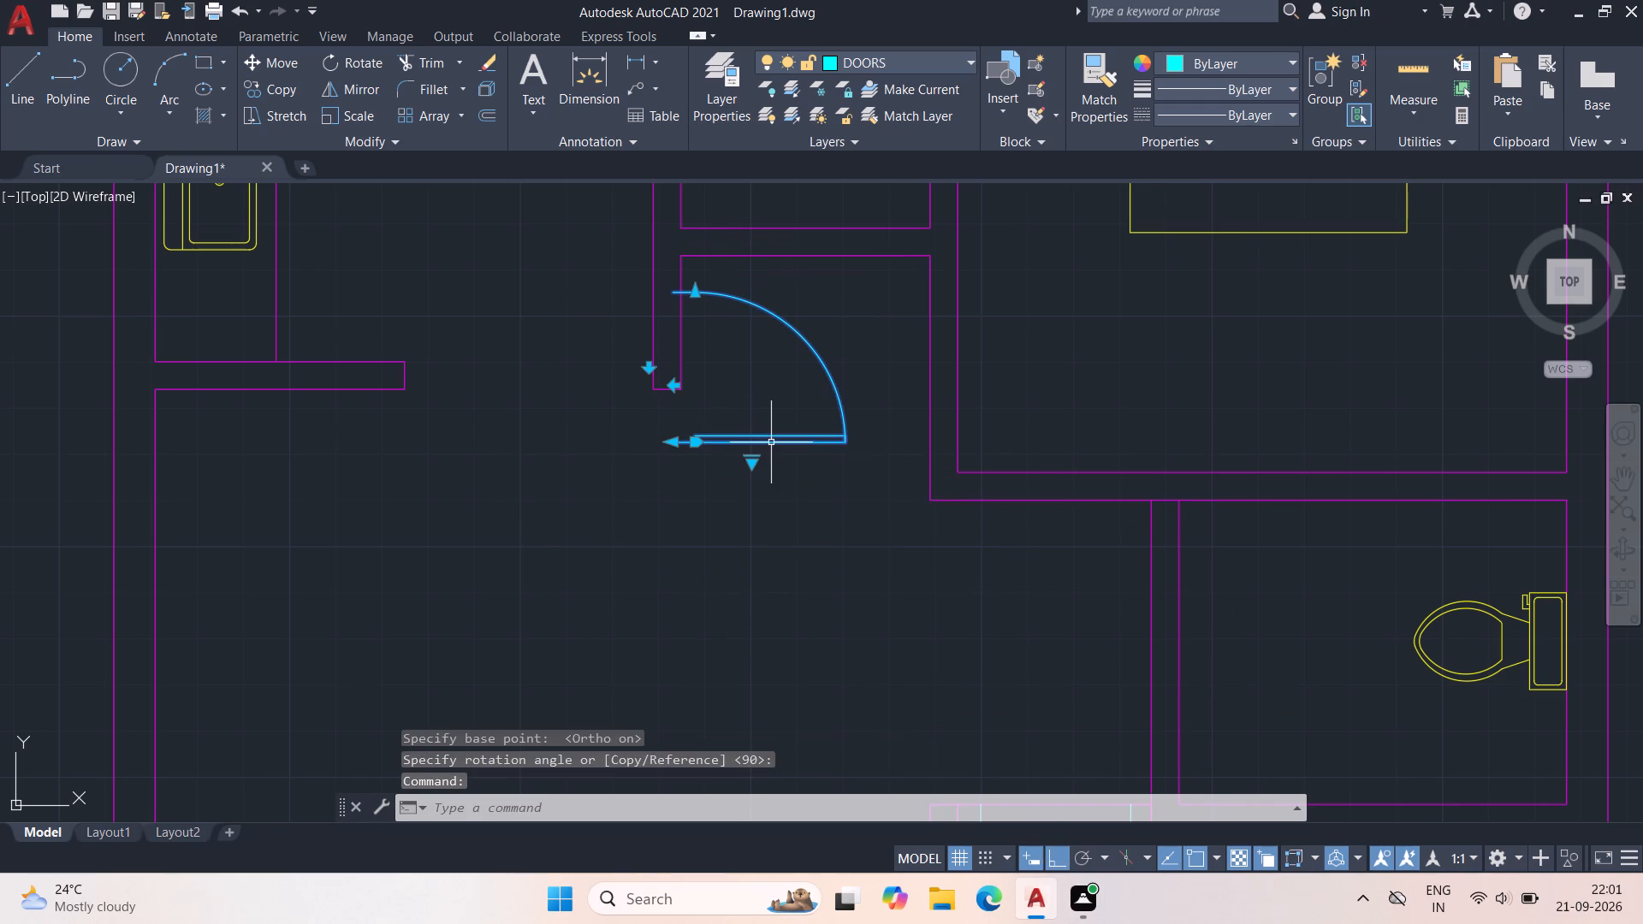
pyautogui.write('M')
pyautogui.press('space')
pyautogui.click(1055, 850)
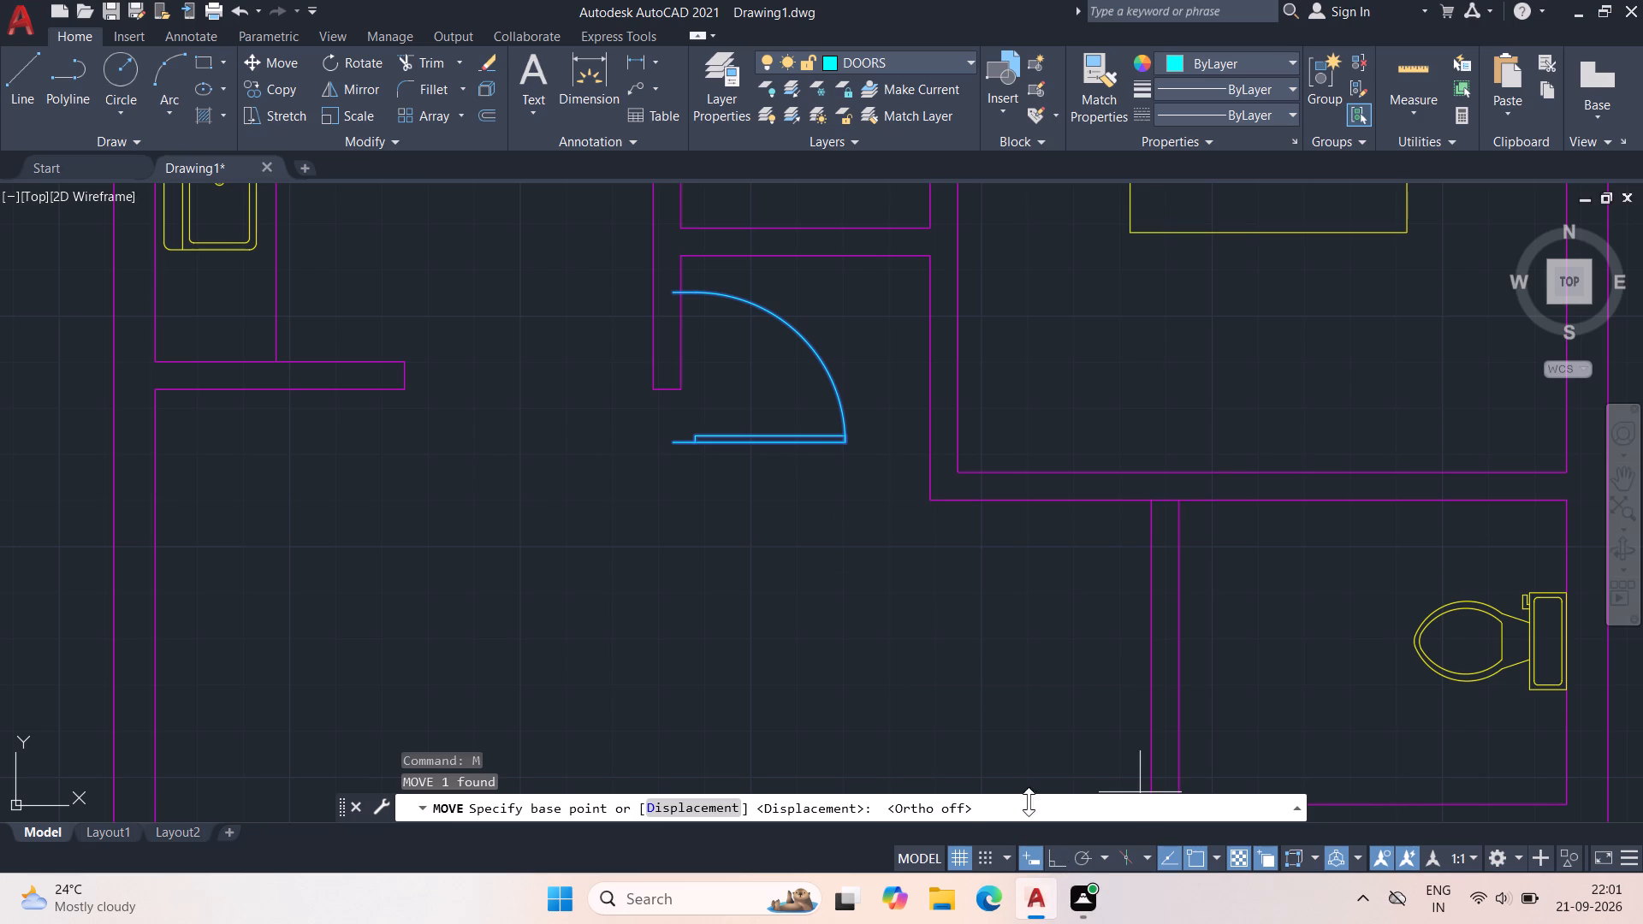
pyautogui.click(672, 443)
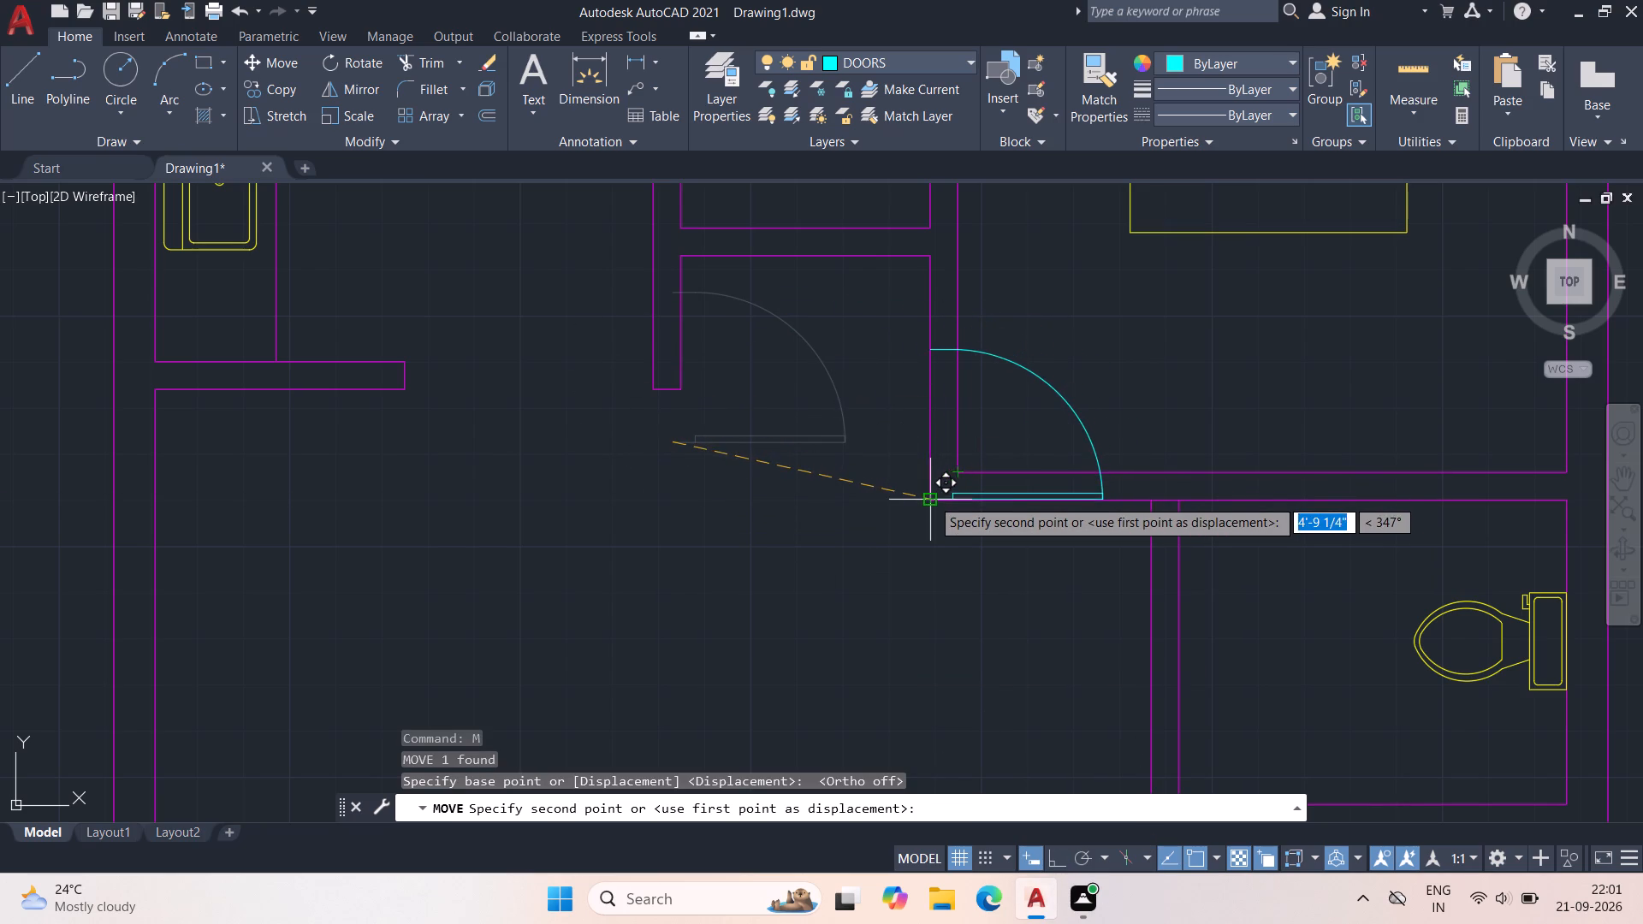
pyautogui.click(929, 445)
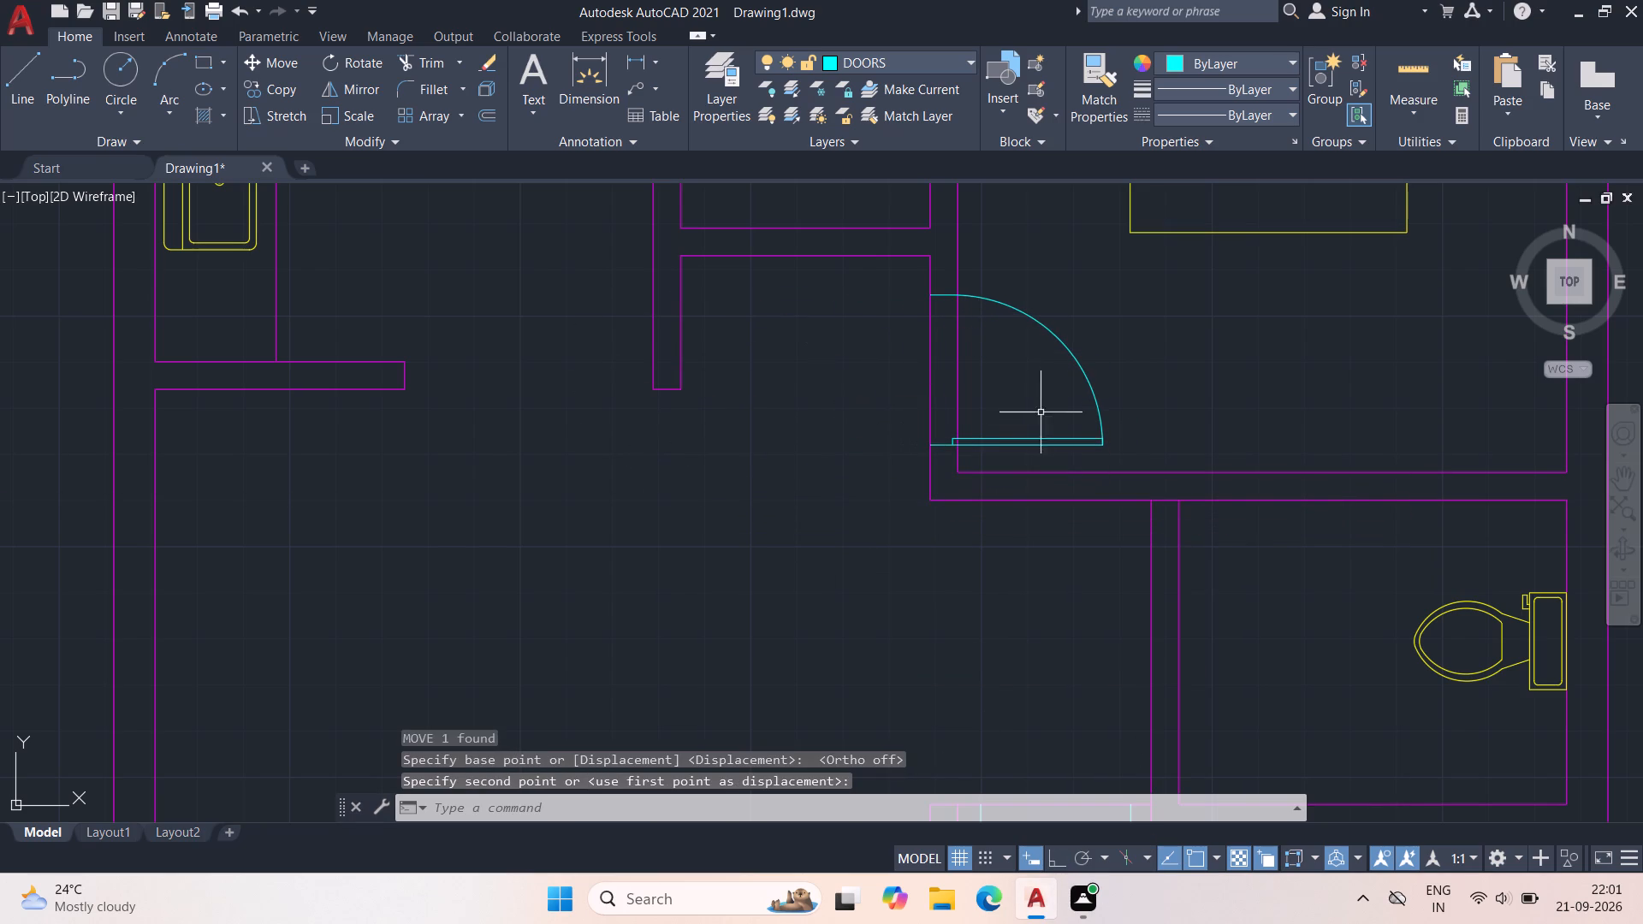
# With Ortho on, mirror the upper bedroom's door about the lower line of that bedroom's bottom wall, keeping the source door.
pyautogui.scroll(-1, 1005, 48)
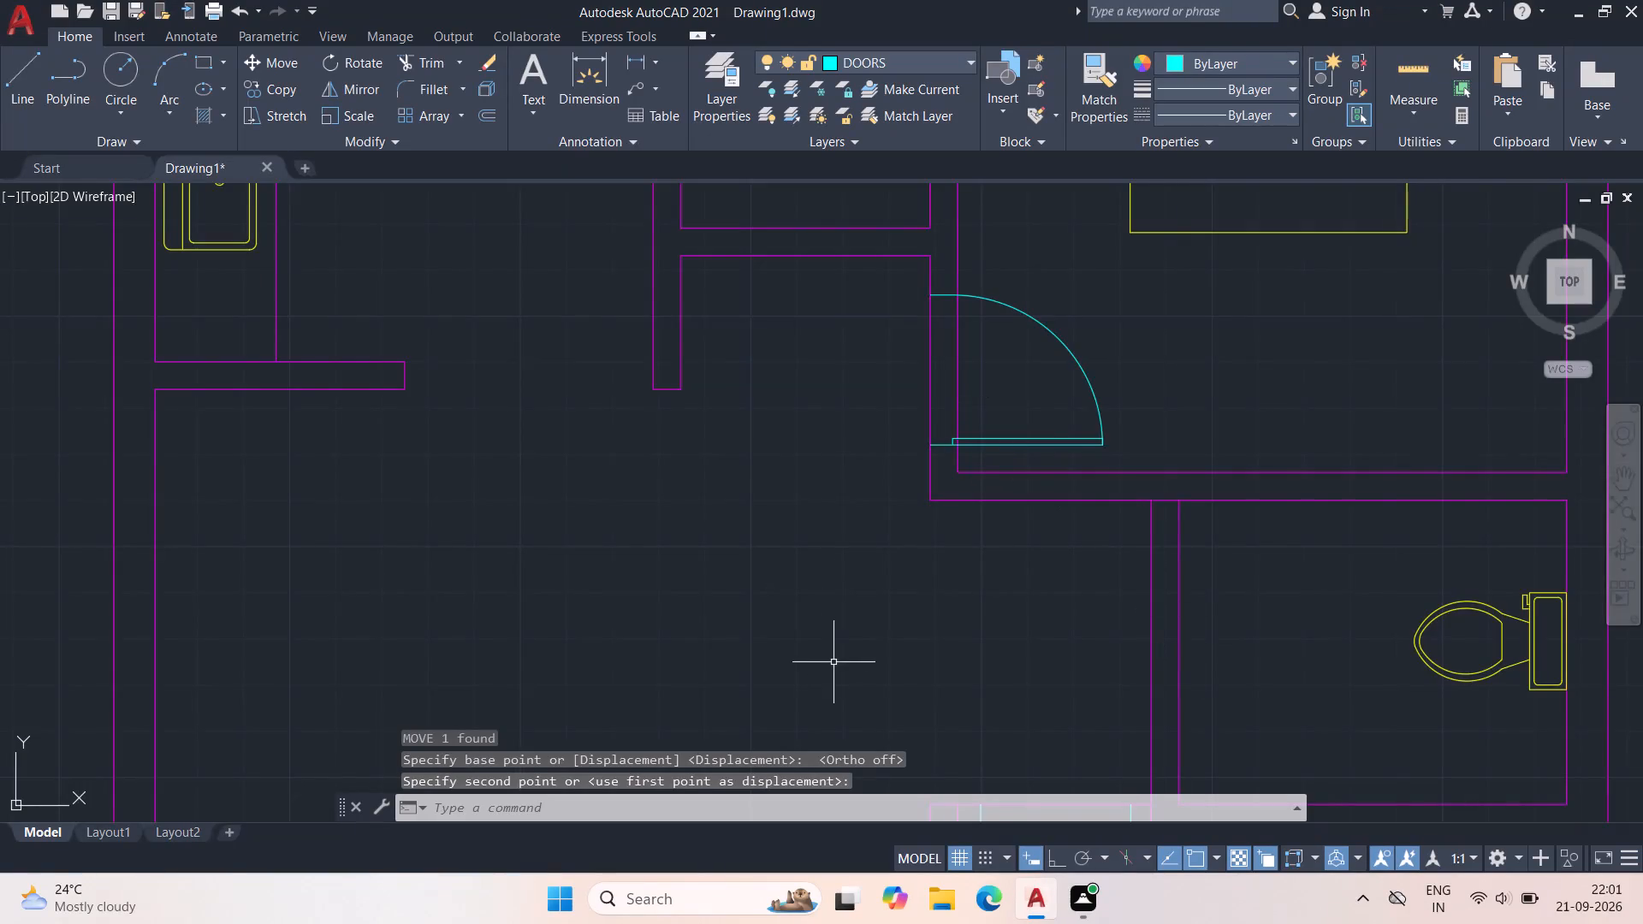
pyautogui.moveTo(838, 655); pyautogui.dragTo(329, 679, button='middle')
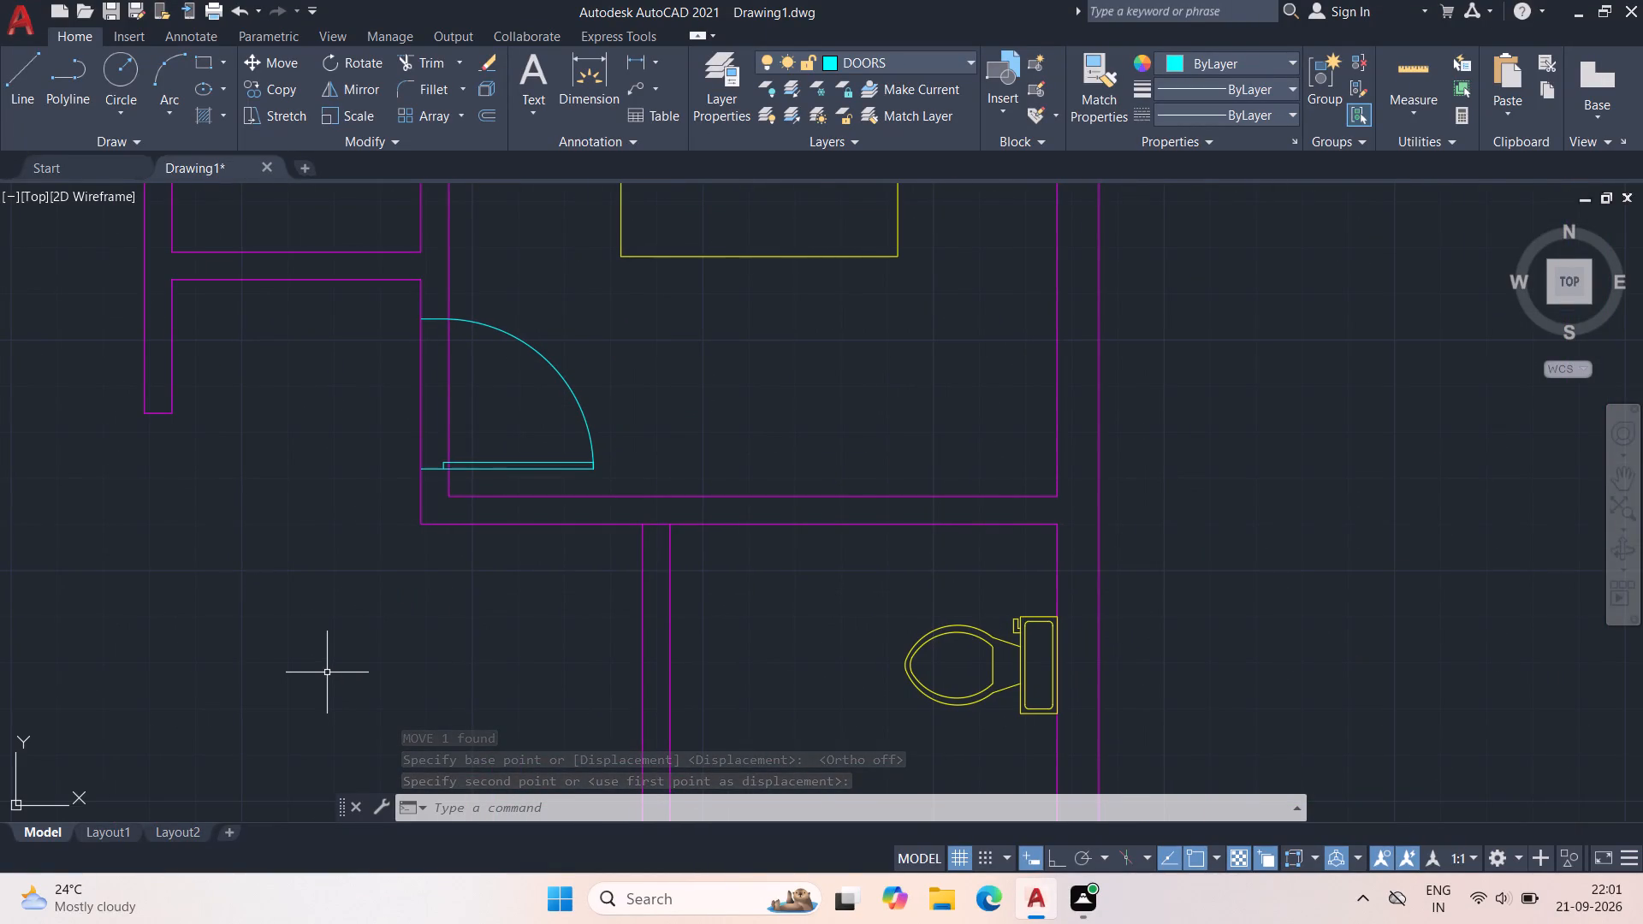
pyautogui.moveTo(418, 591); pyautogui.dragTo(415, 513, button='middle')
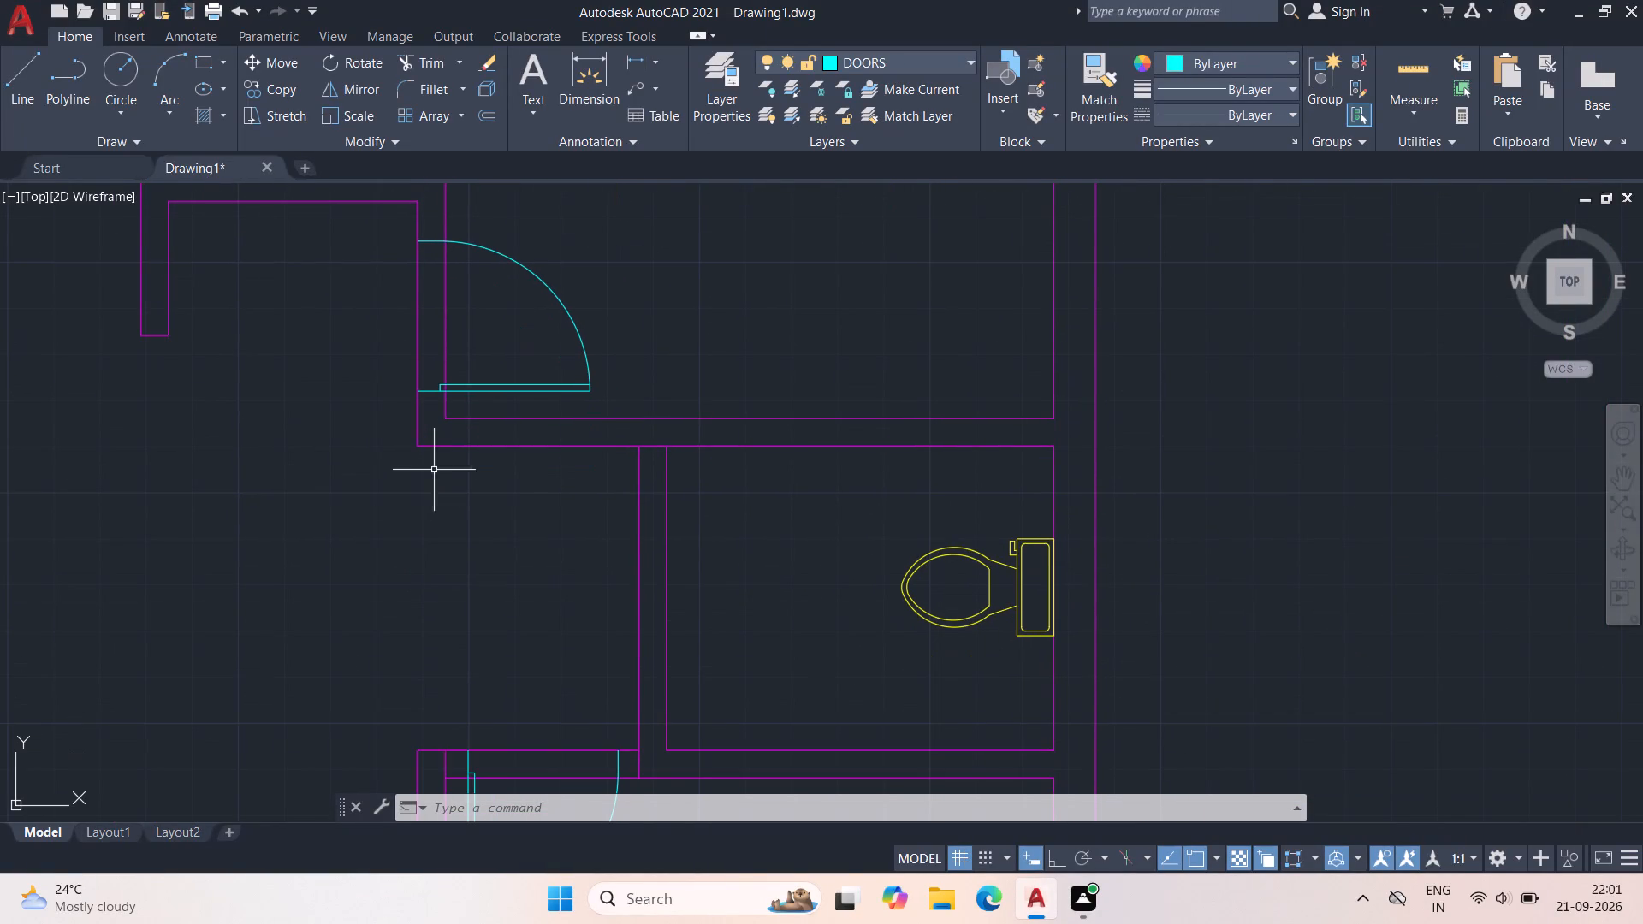
pyautogui.click(546, 388)
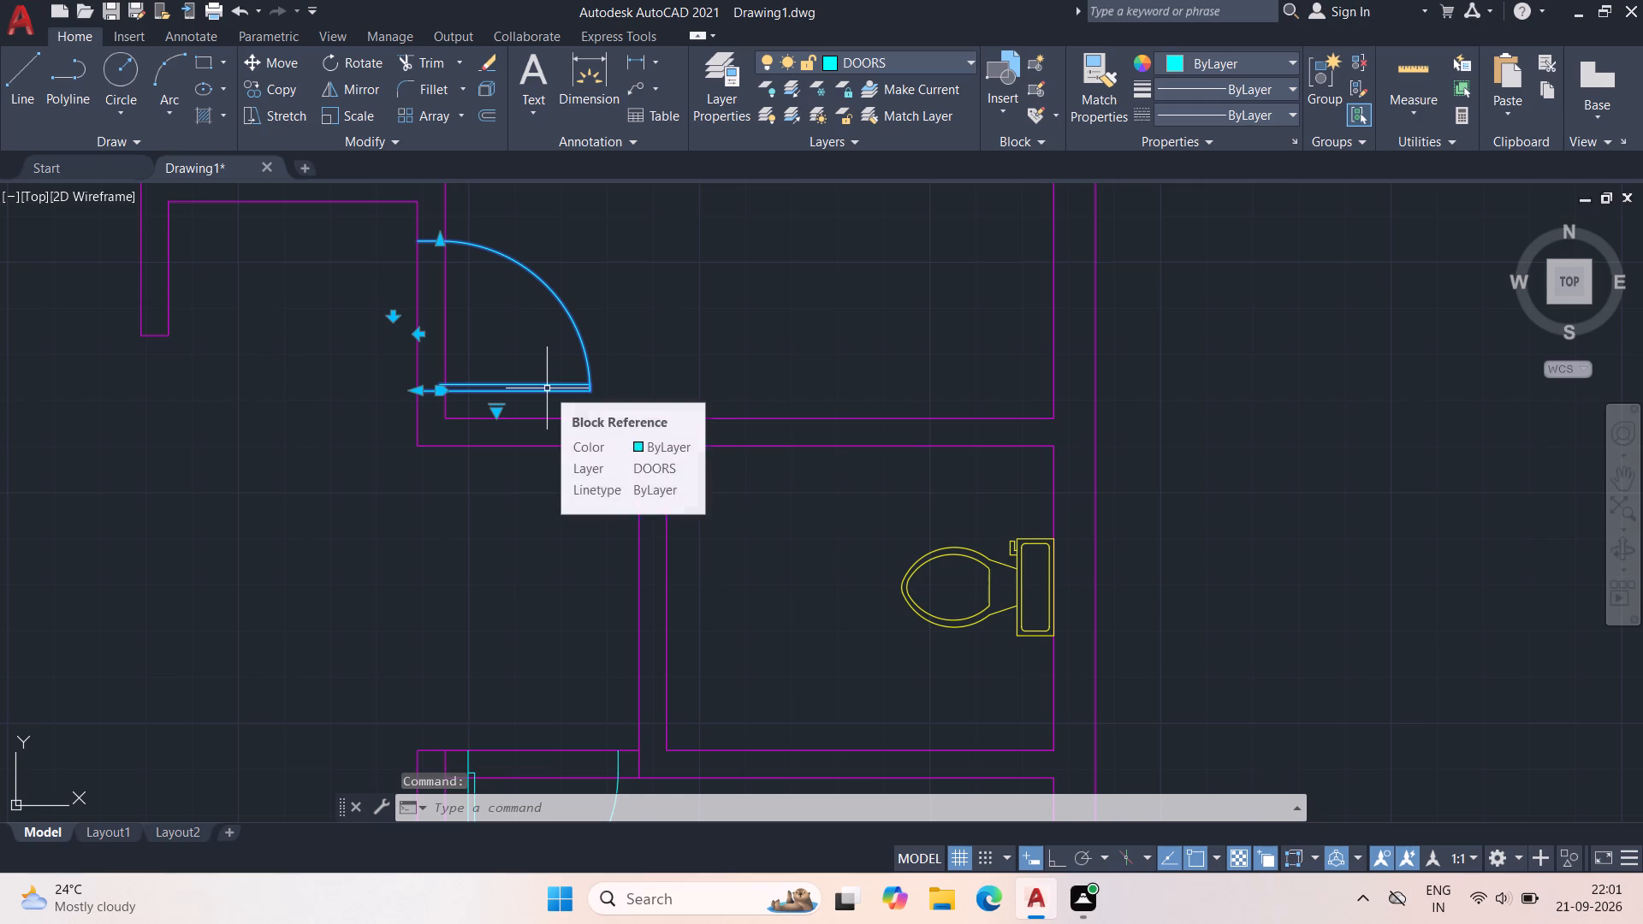
pyautogui.click(348, 87)
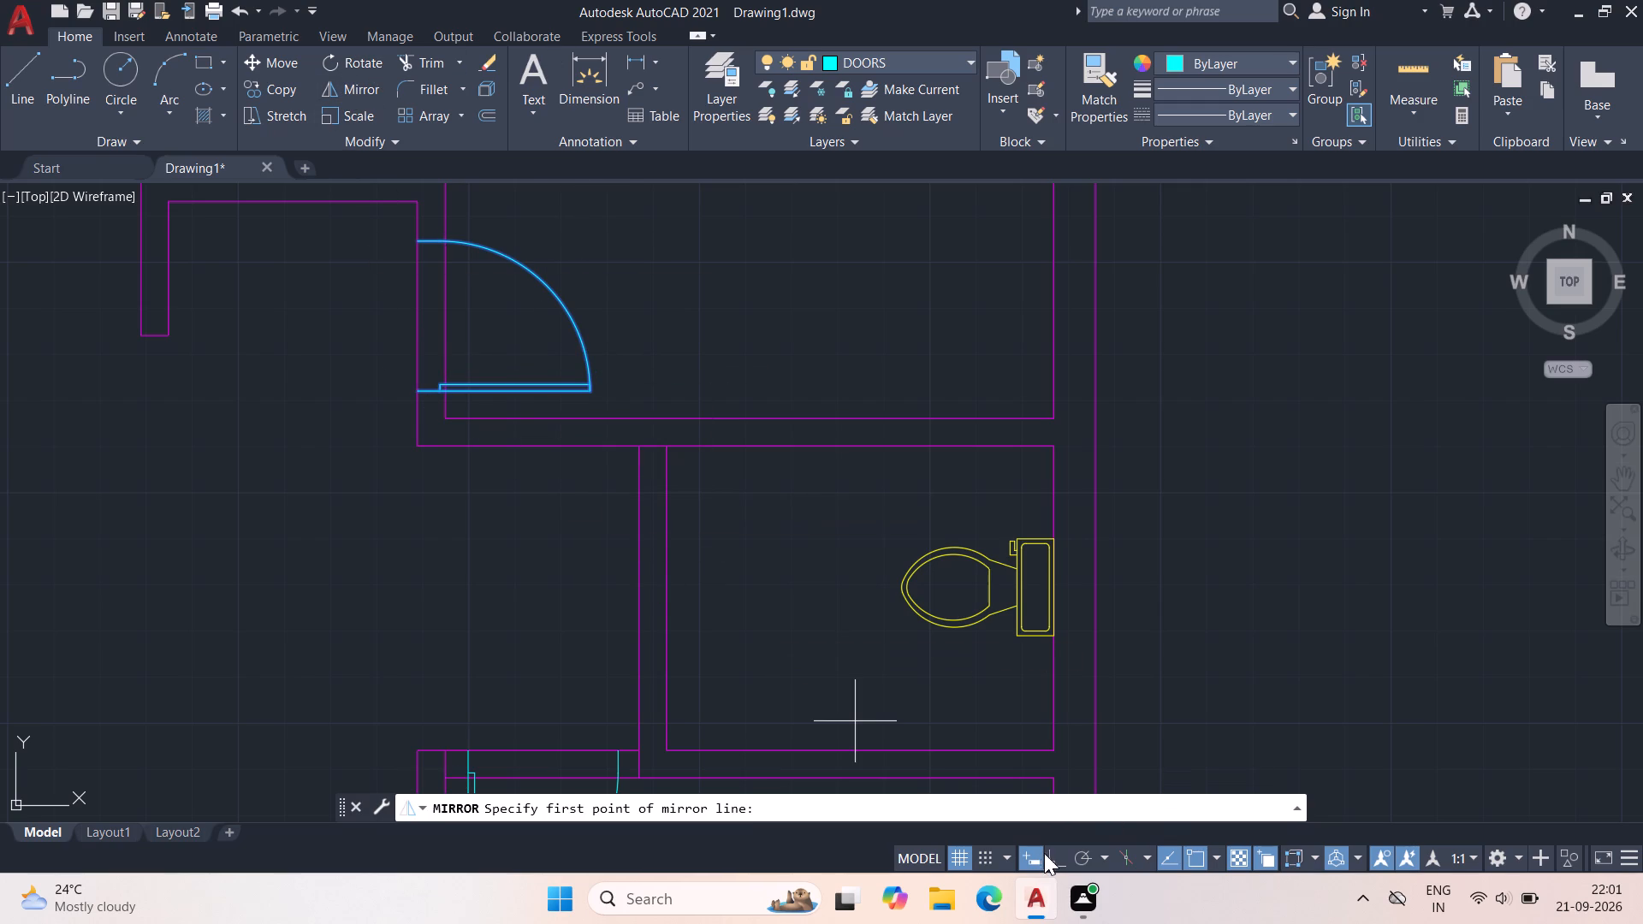
pyautogui.click(1046, 859)
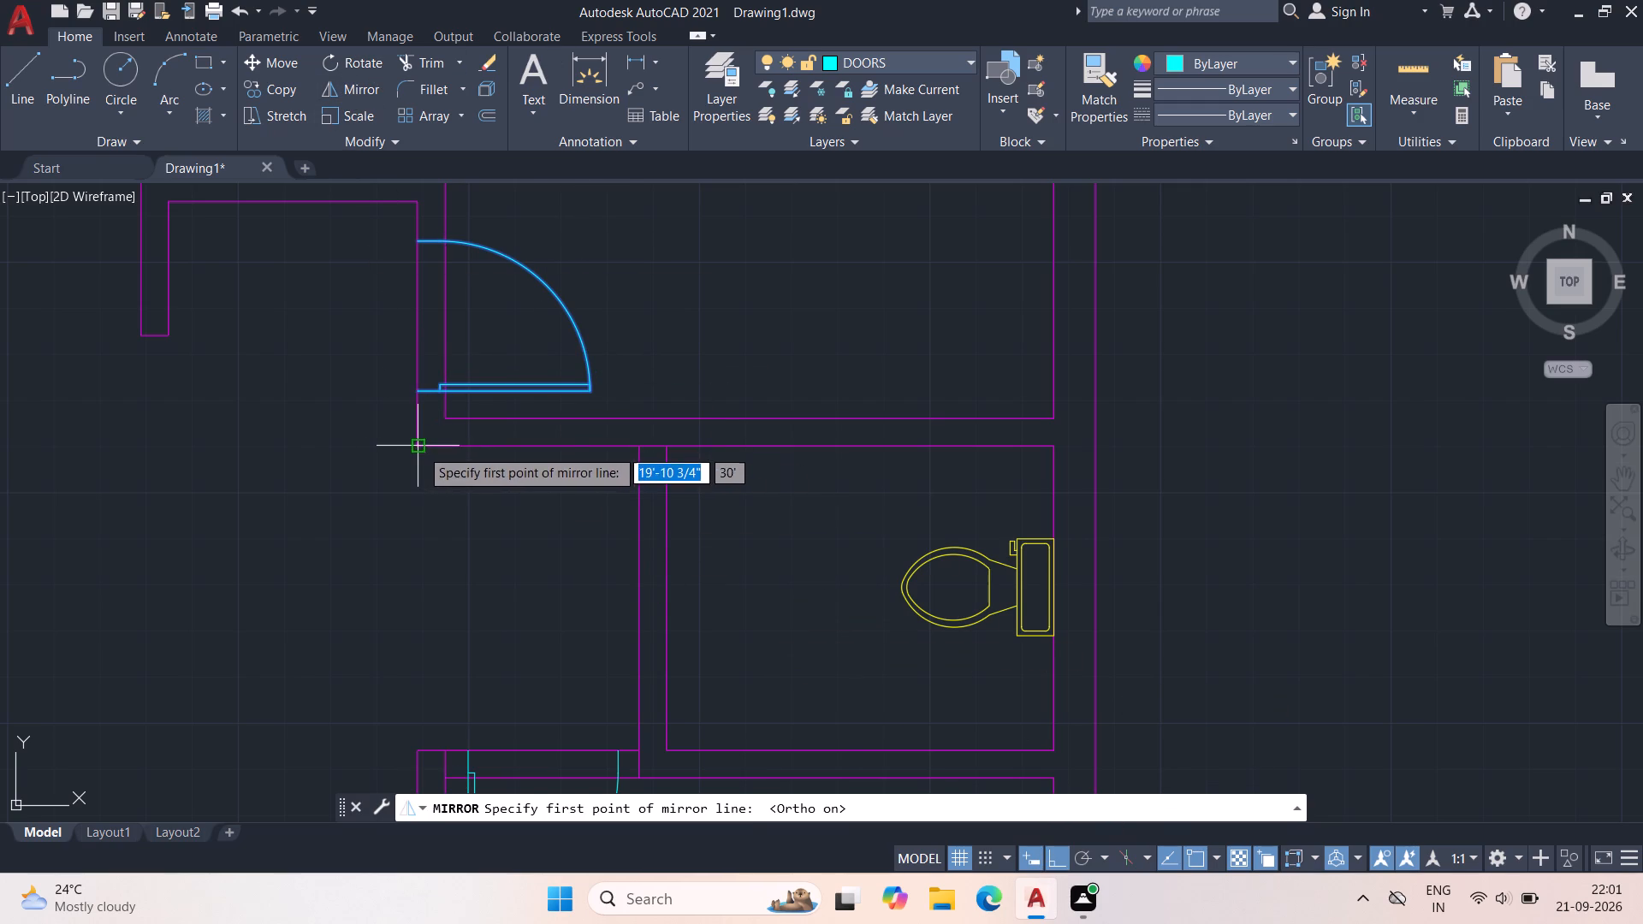
pyautogui.click(418, 447)
pyautogui.click(632, 444)
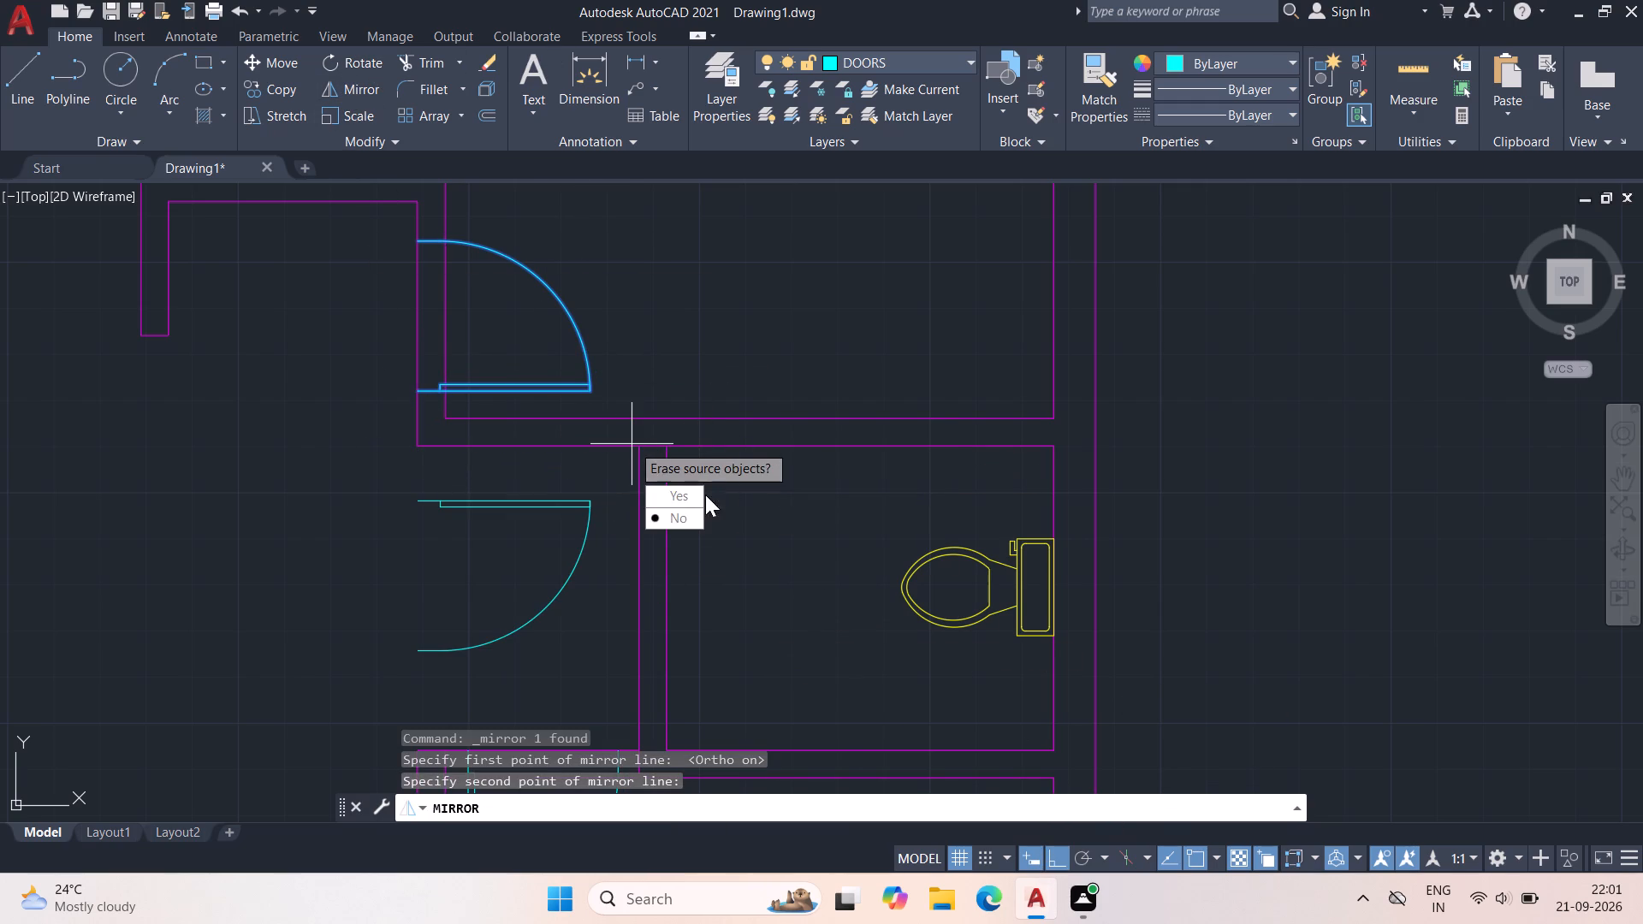
pyautogui.moveTo(693, 511); pyautogui.dragTo(632, 444)
# Scale the mirrored door down slightly about its hinge-side upper end.
pyautogui.click(518, 499)
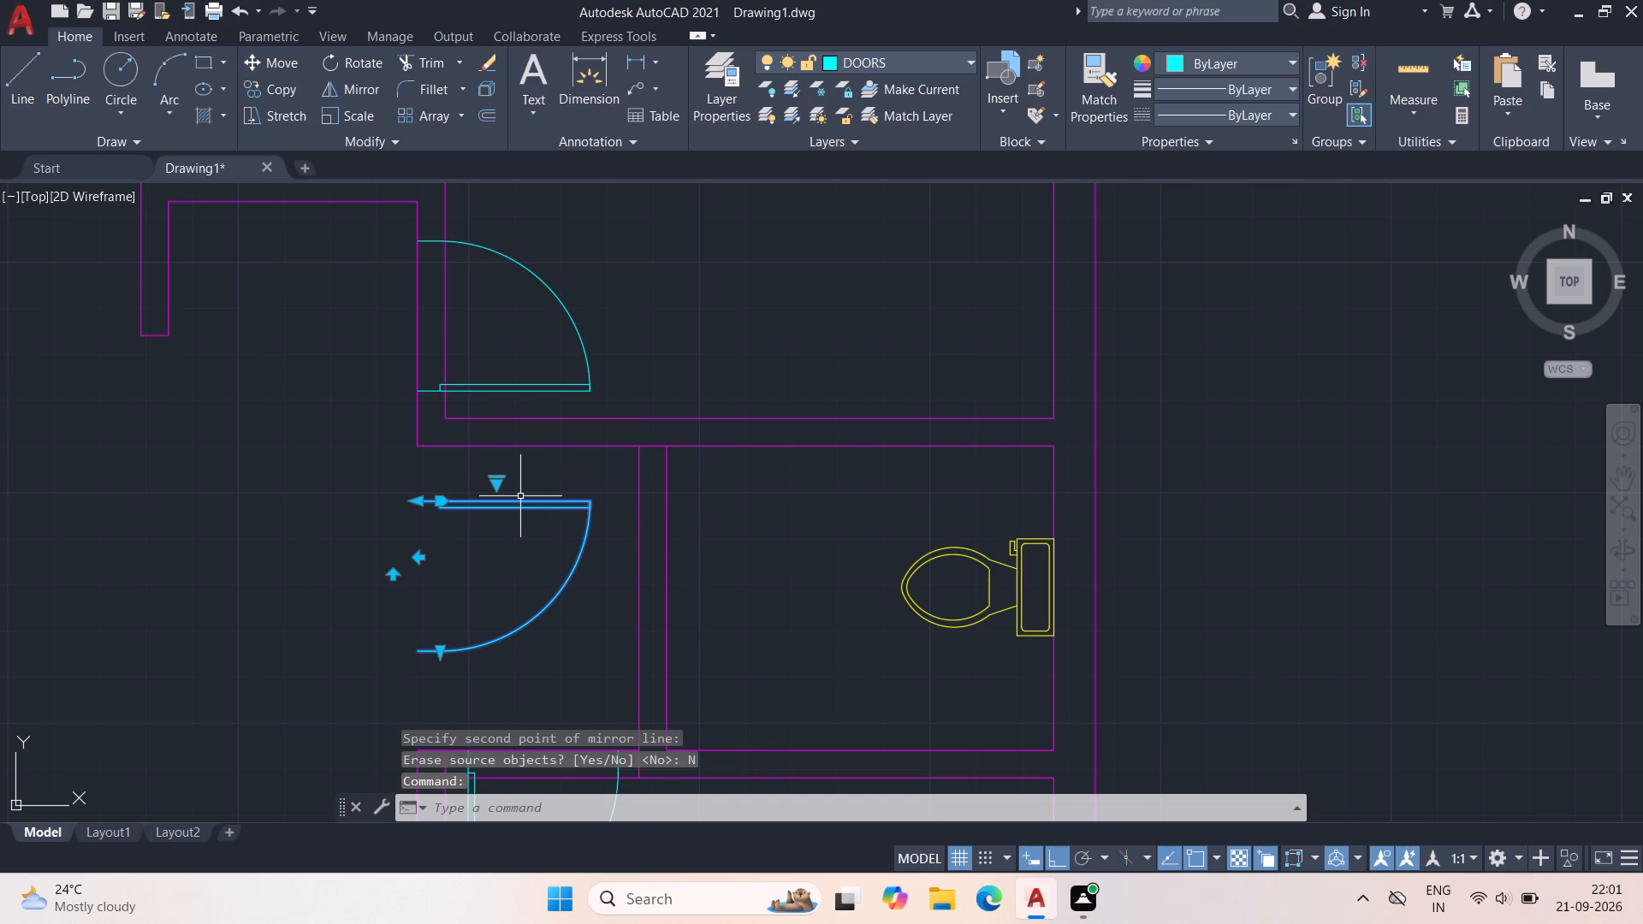
pyautogui.write('SC')
pyautogui.press('space')
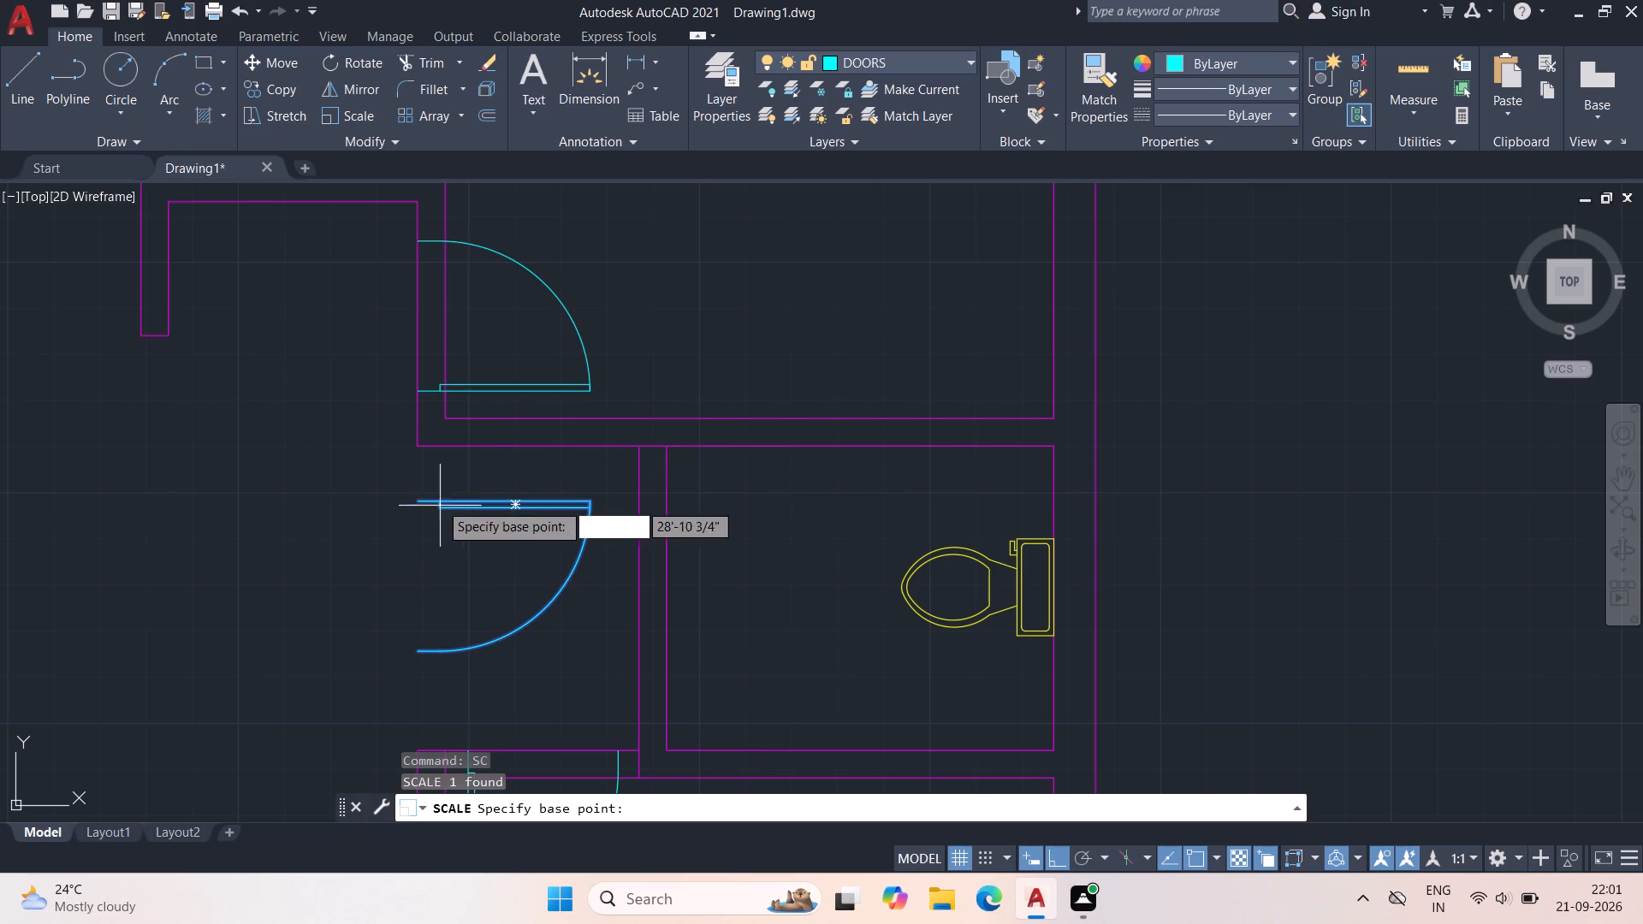
pyautogui.click(411, 501)
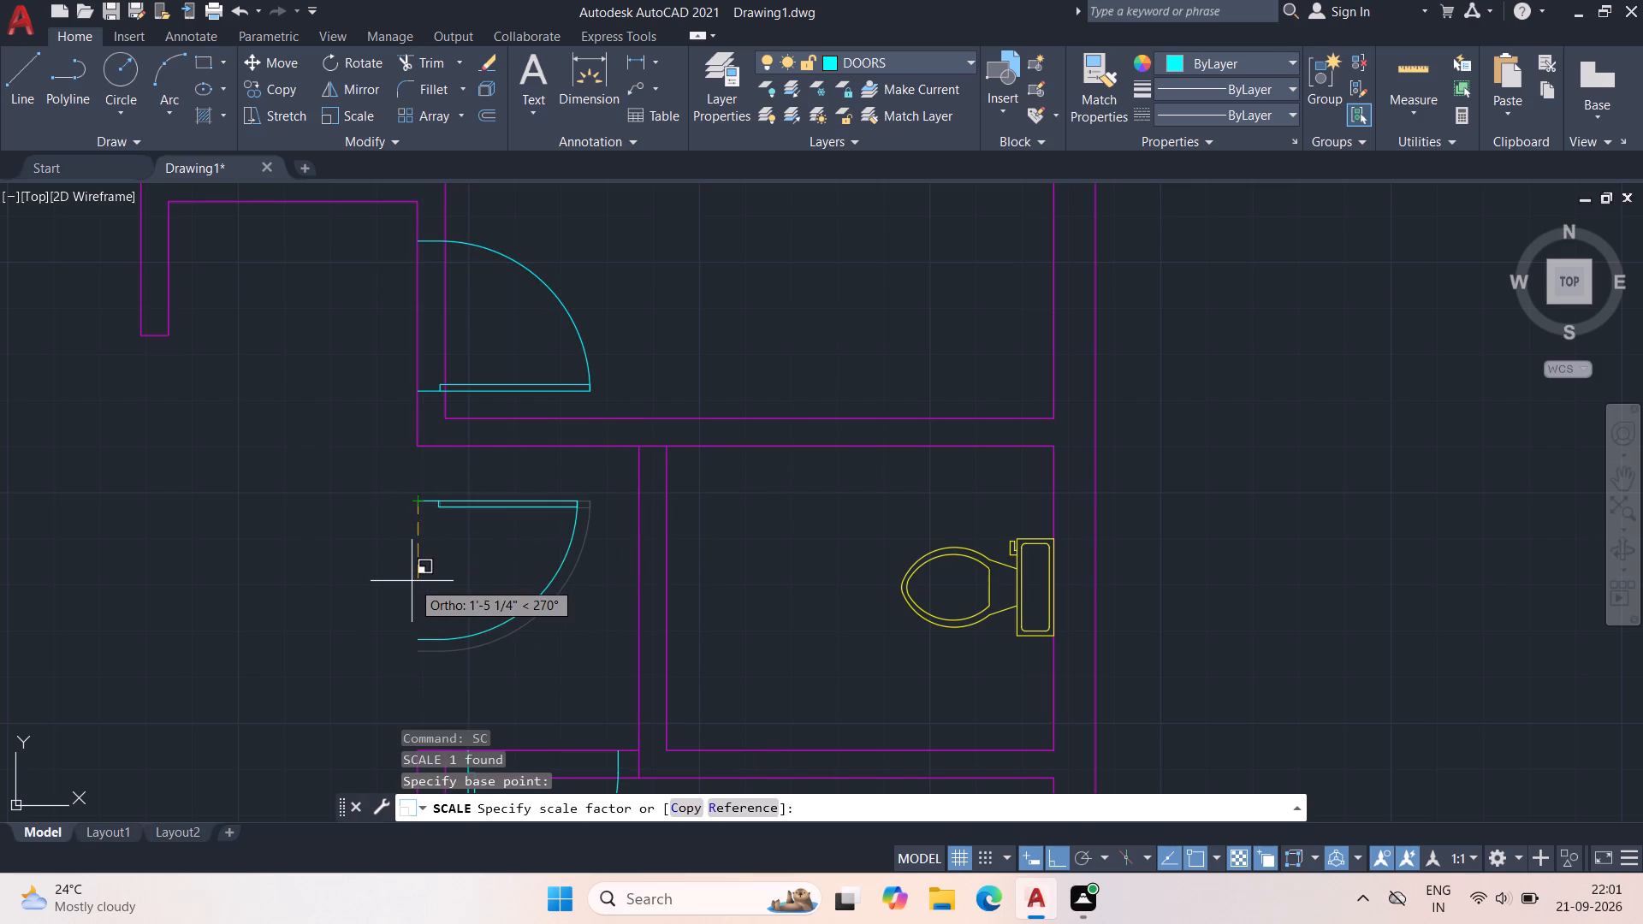
pyautogui.click(411, 581)
# With Ortho off, move the reduced door by its hinge-side upper end onto the toilet room's left wall outer line, 0'-9" below the wall corner.
pyautogui.click(431, 640)
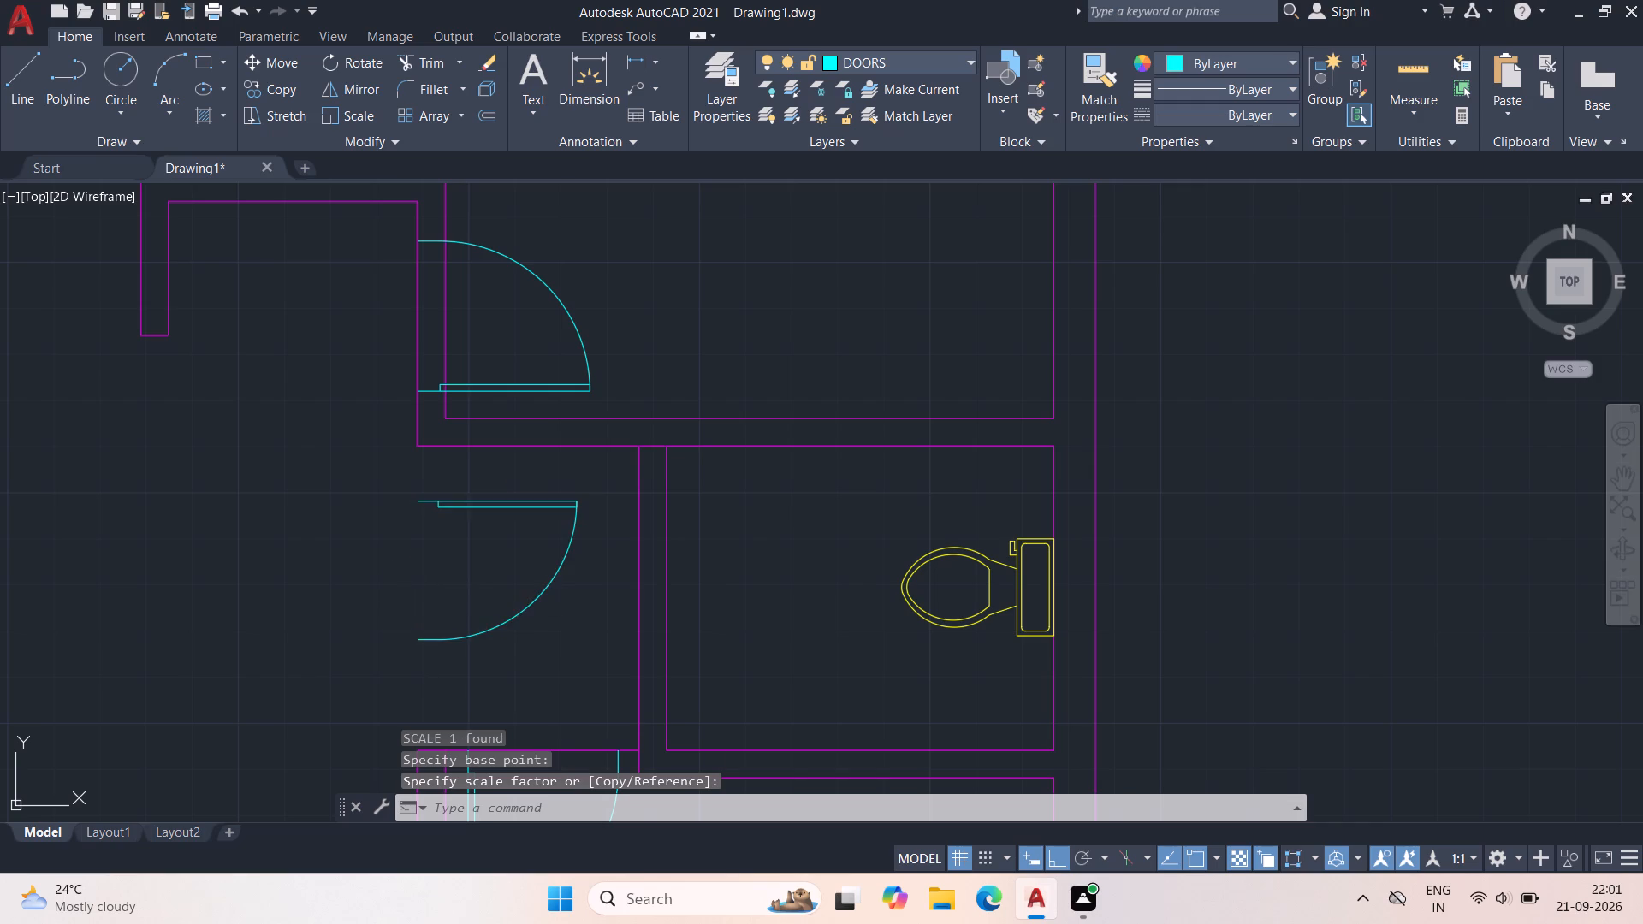
pyautogui.press('m')
pyautogui.press('space')
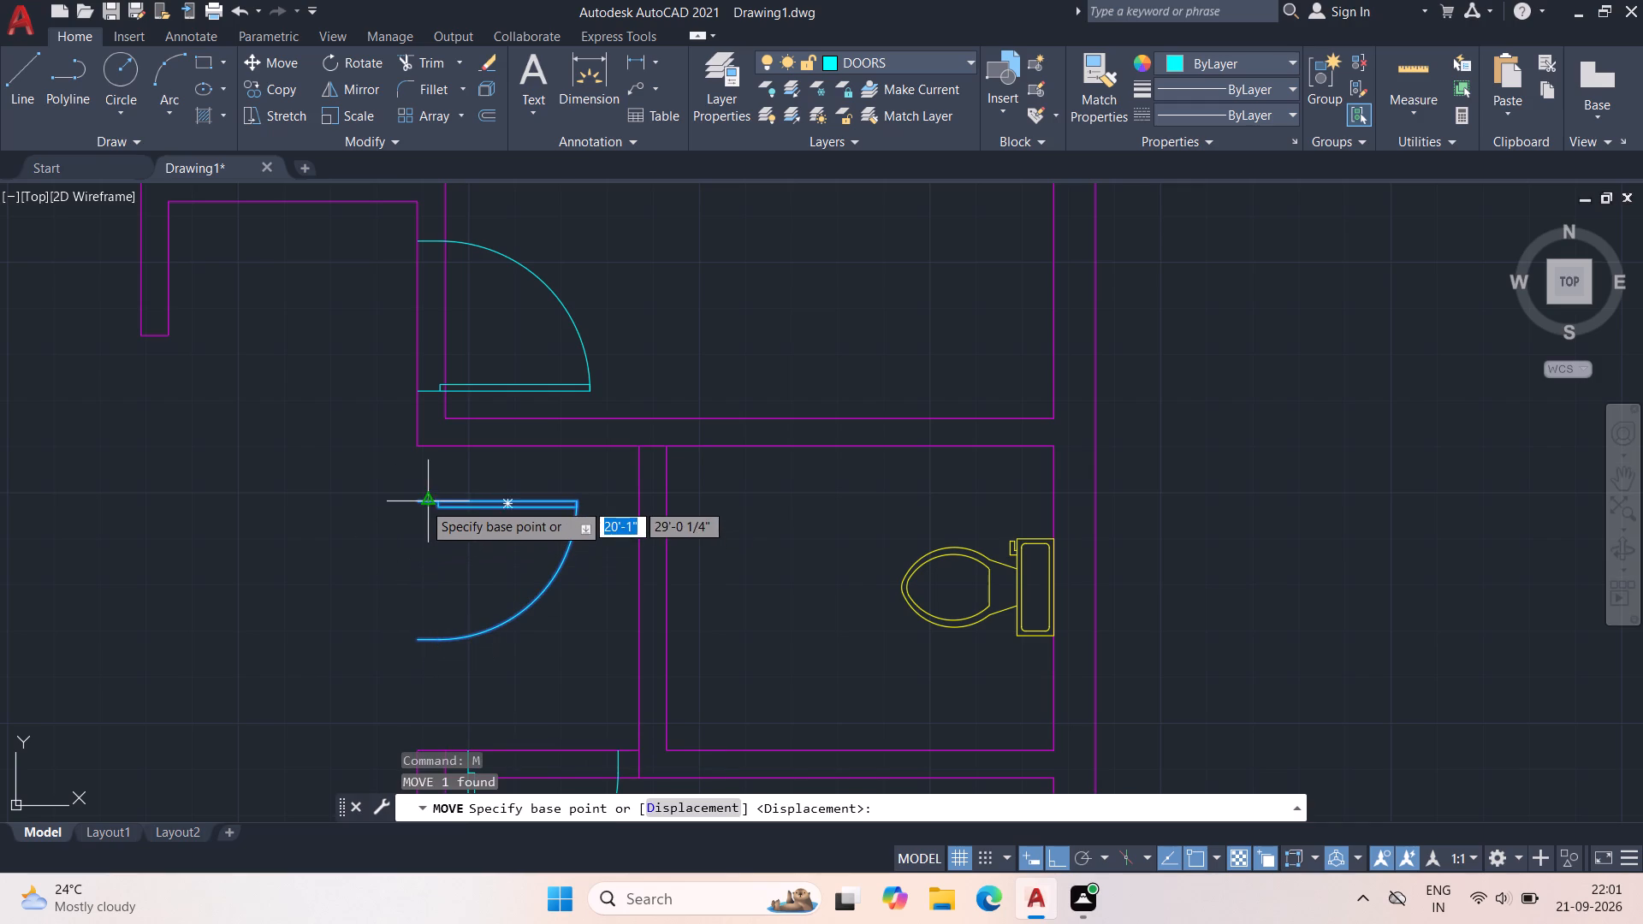
pyautogui.click(418, 501)
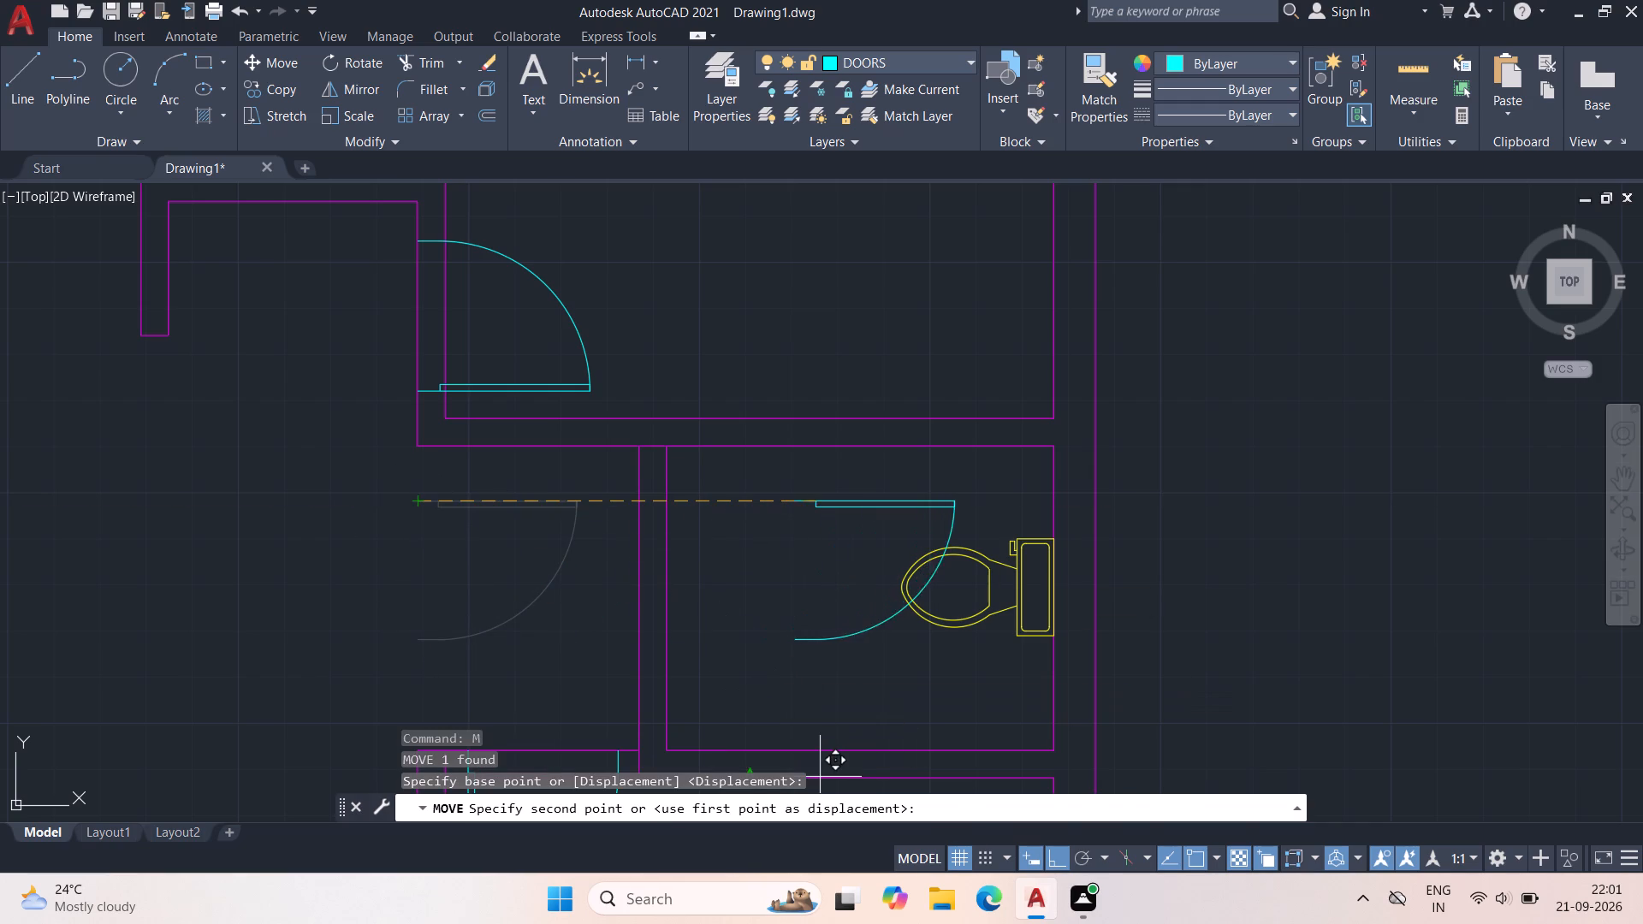
pyautogui.click(1056, 856)
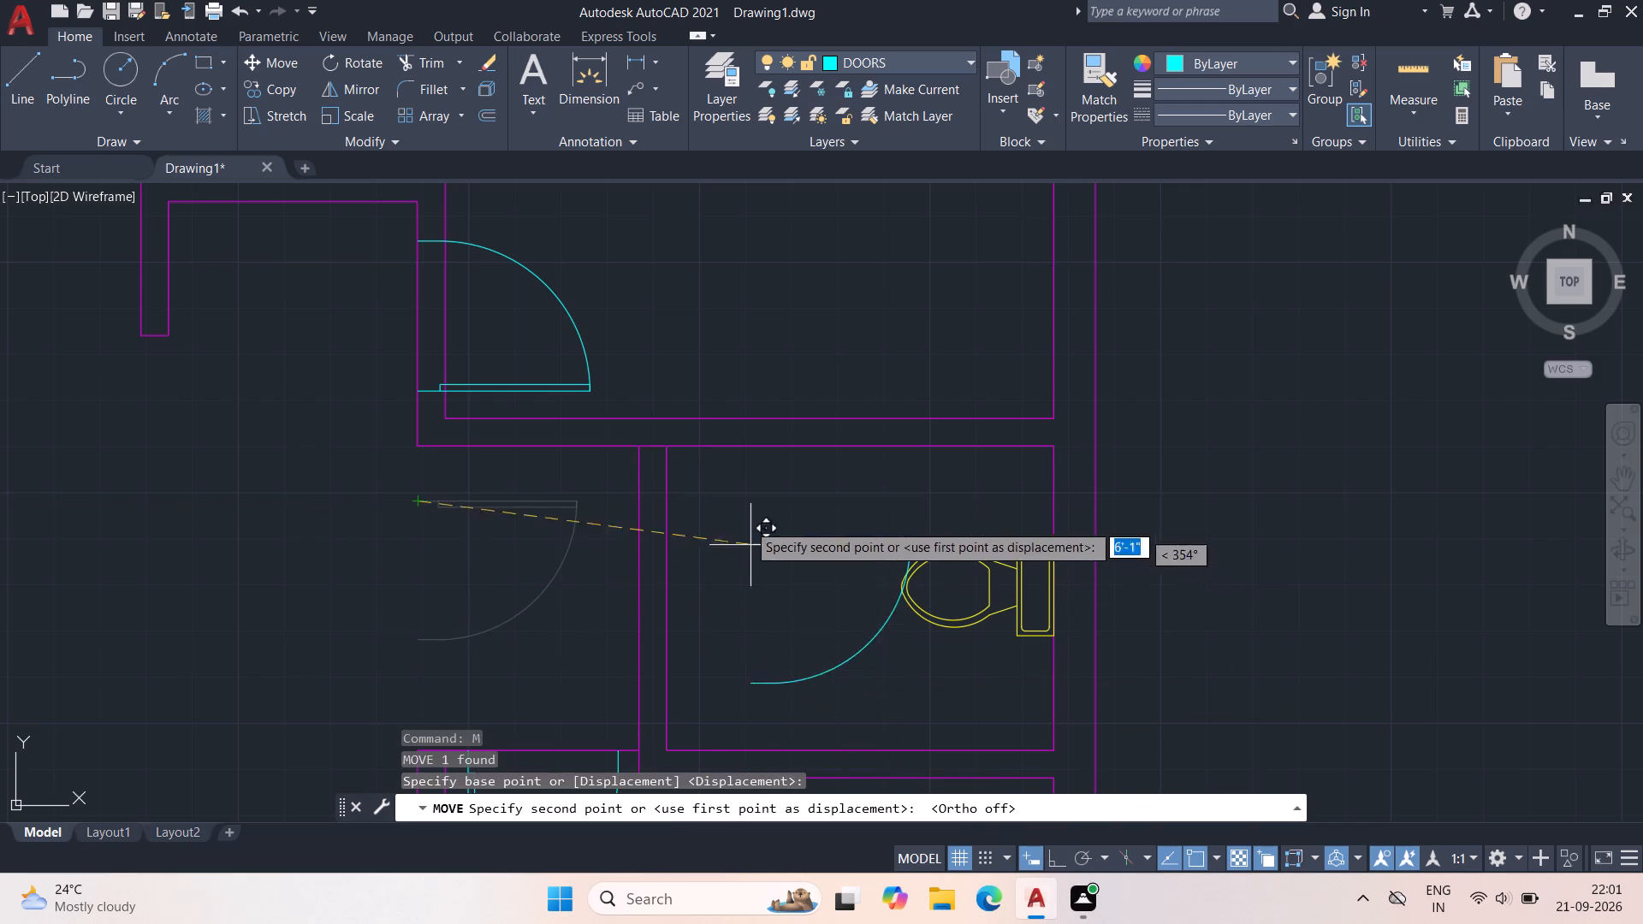
pyautogui.click(647, 487)
# Trim the horizontal line segment closing the top of the toilet room's left wall where it meets the upper bedroom's wall.
pyautogui.scroll(1, 648, 465)
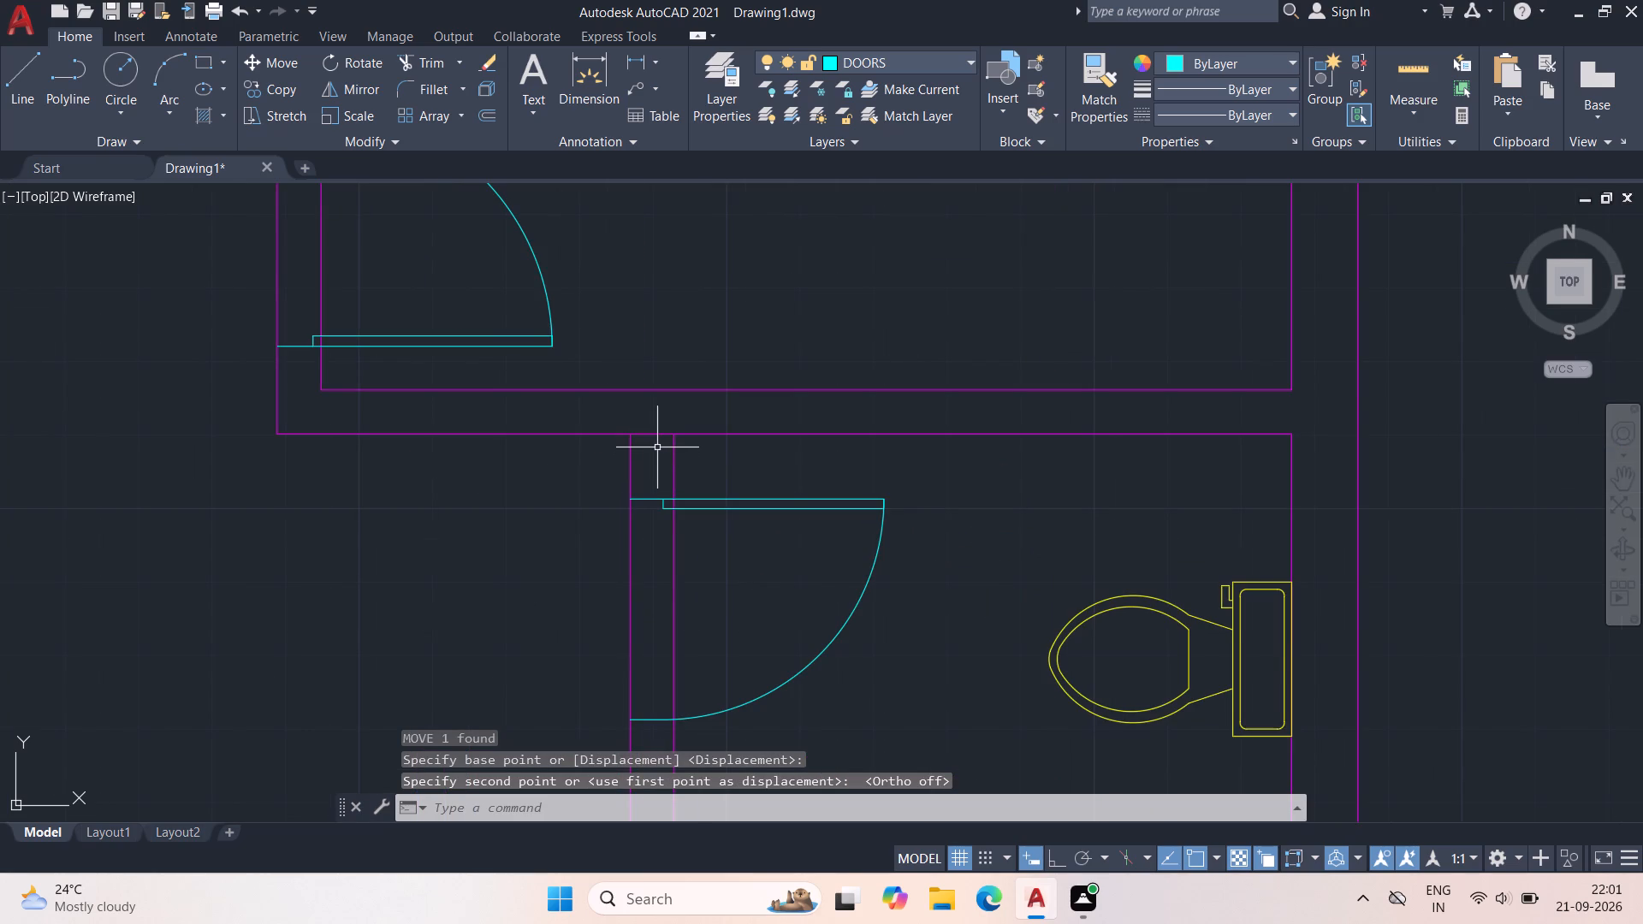
pyautogui.press('t')
pyautogui.press('r')
pyautogui.press('space')
pyautogui.scroll(1, 653, 441)
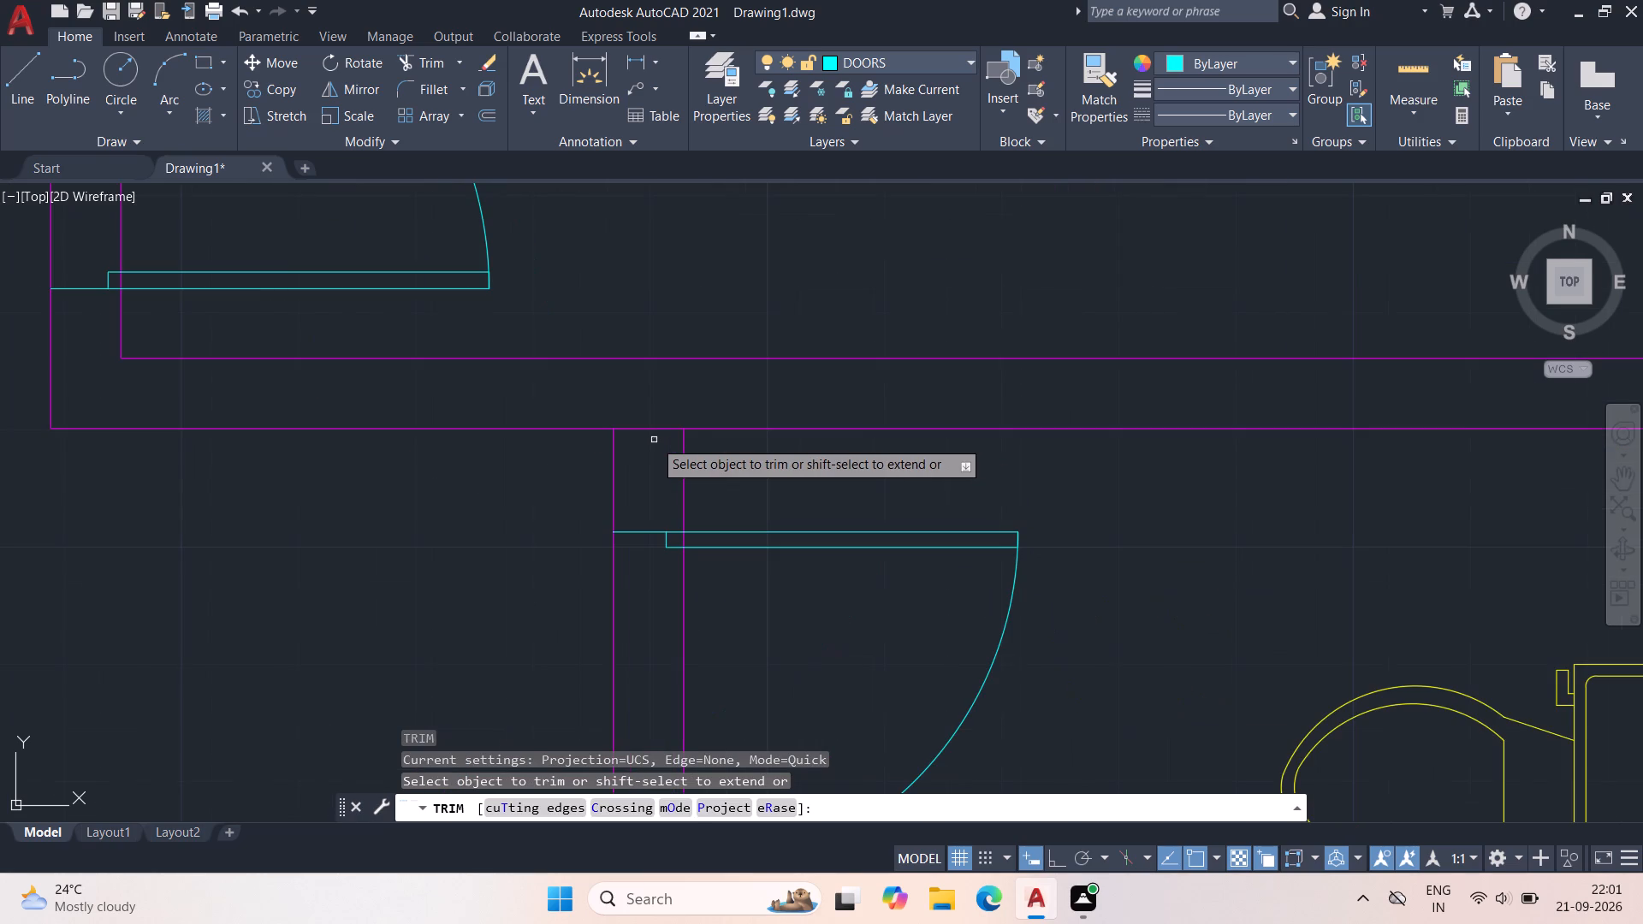
pyautogui.click(657, 423)
pyautogui.click(649, 450)
# Leave trimming and examine the whole floor plan, checking the doors placed in each room.
pyautogui.scroll(-2, 644, 444)
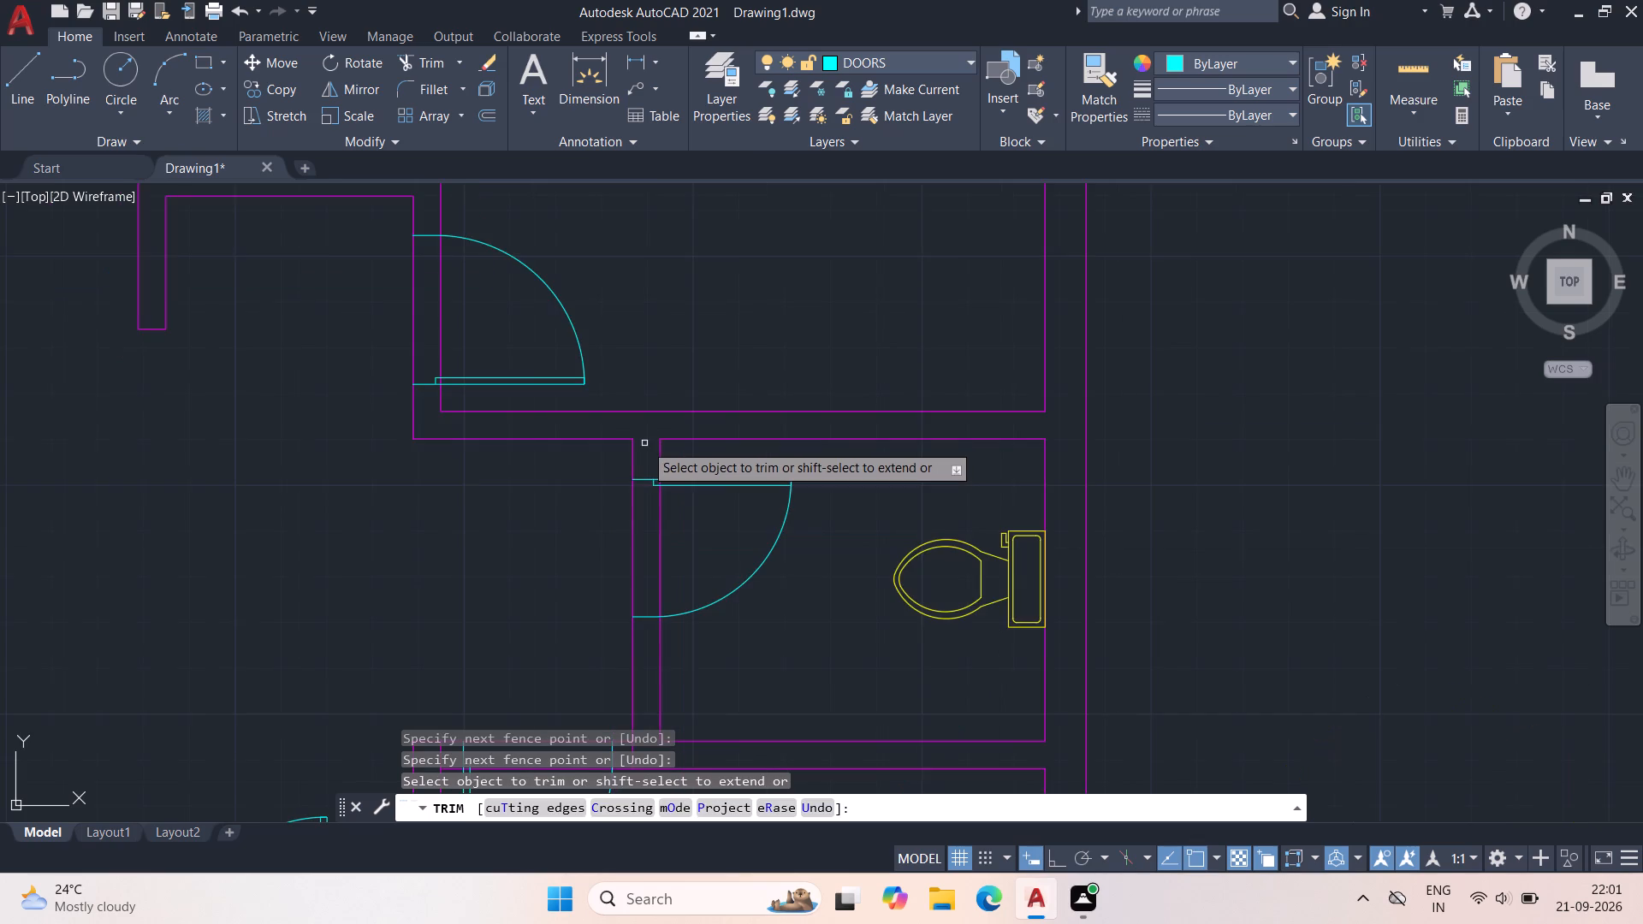
pyautogui.scroll(-1, 644, 443)
pyautogui.moveTo(430, 527); pyautogui.dragTo(654, 504, button='middle')
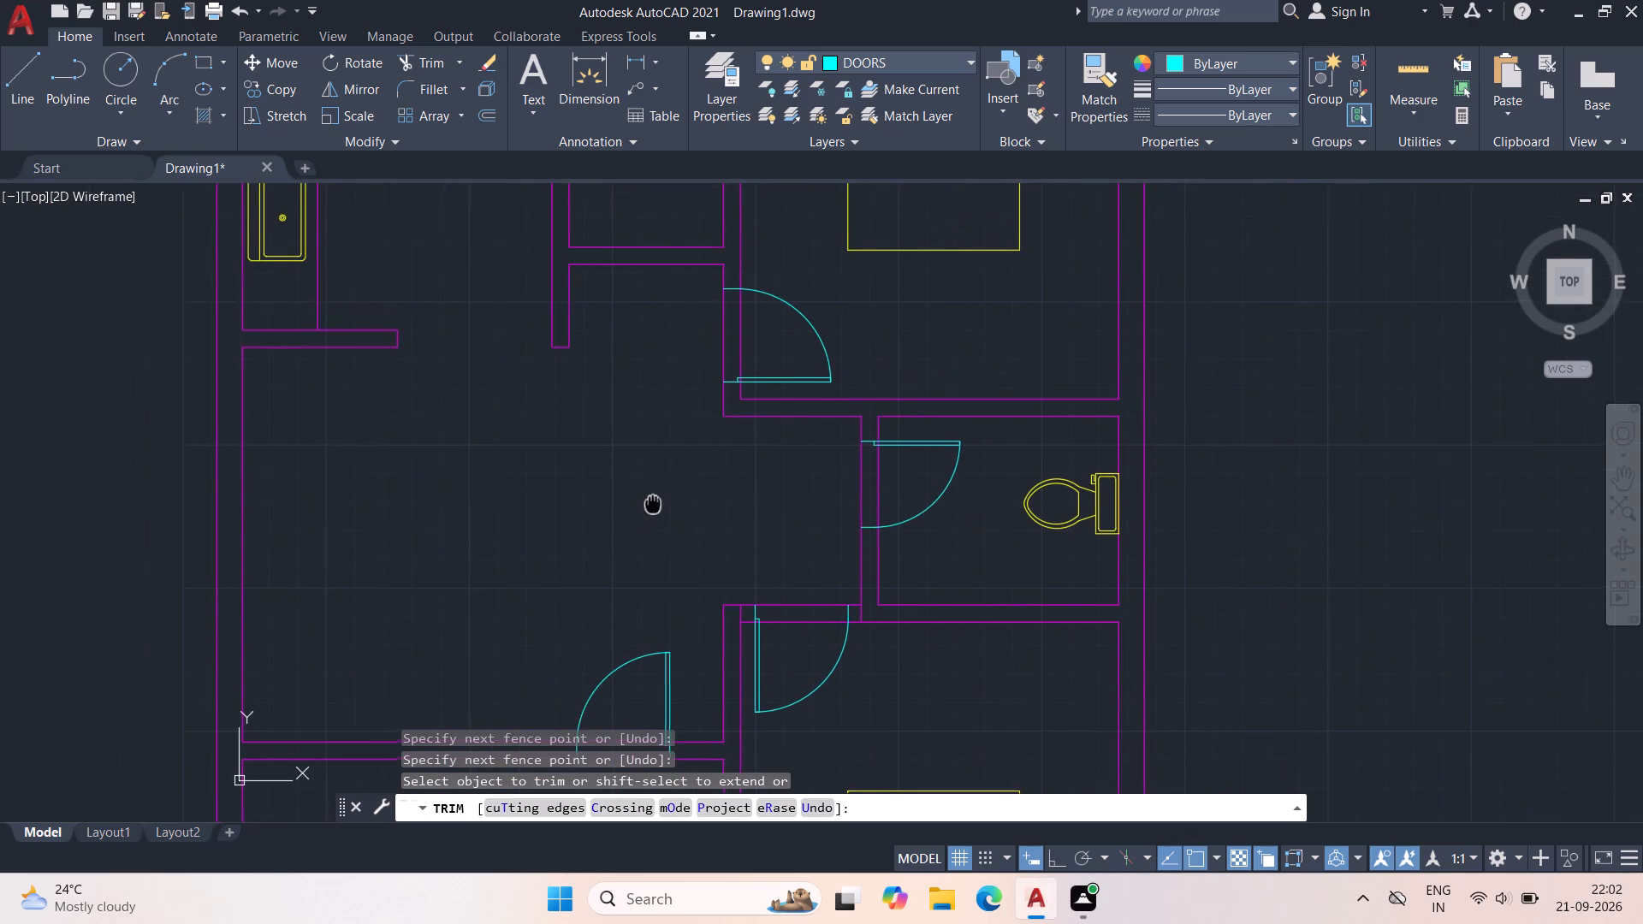
pyautogui.moveTo(654, 504); pyautogui.dragTo(650, 514, button='middle')
pyautogui.scroll(-2, 649, 512)
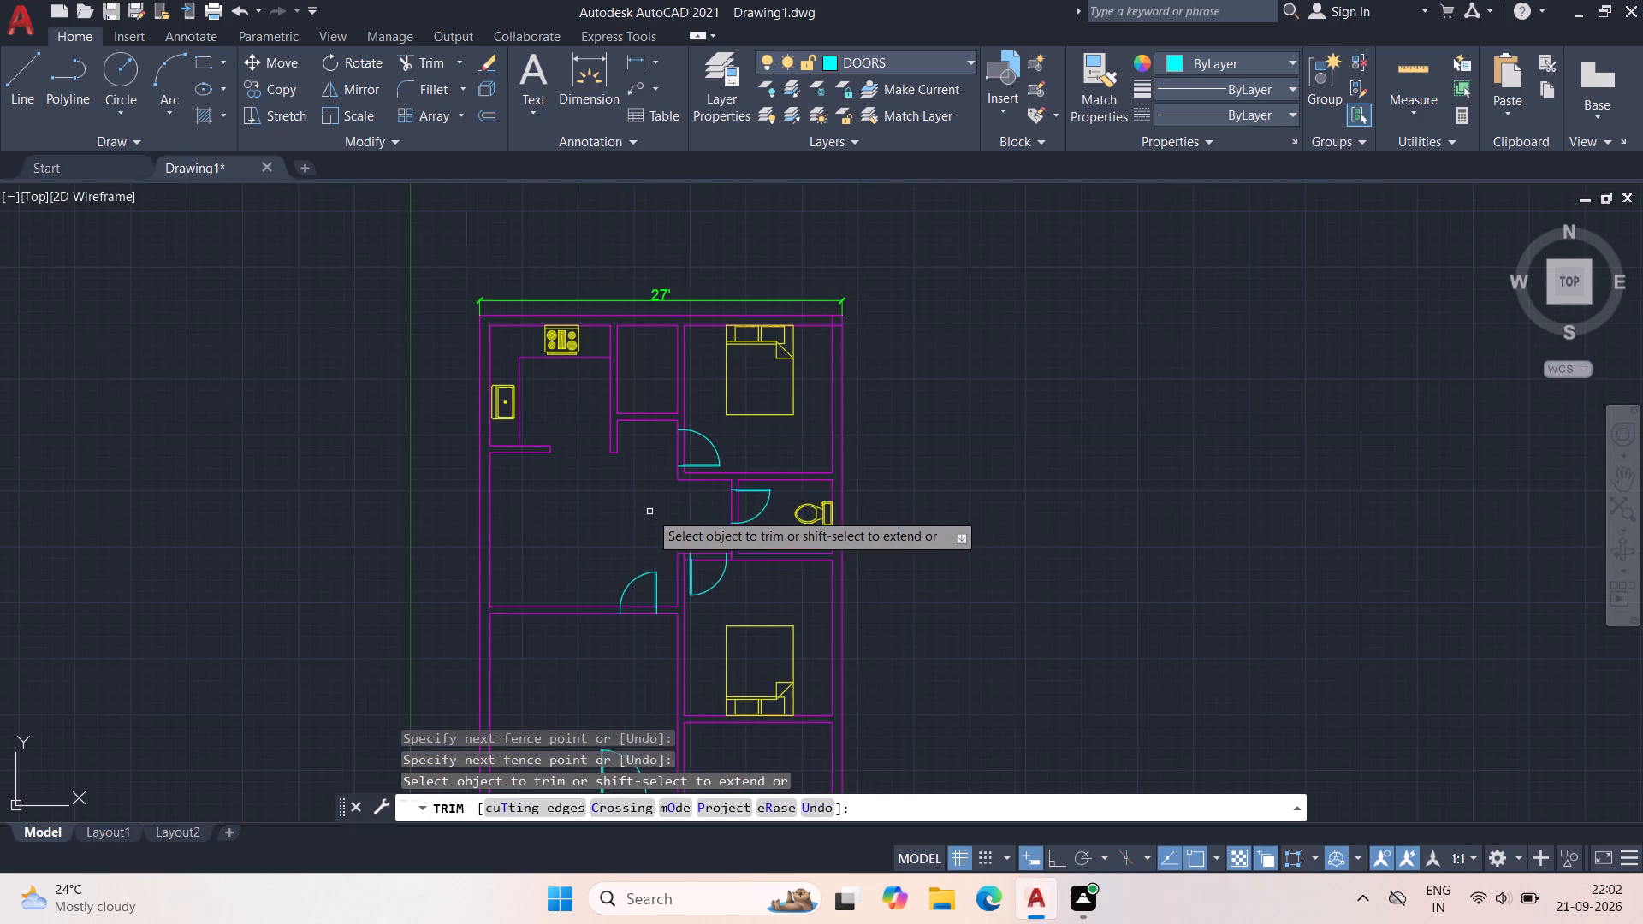
pyautogui.moveTo(616, 536); pyautogui.dragTo(620, 205, button='middle')
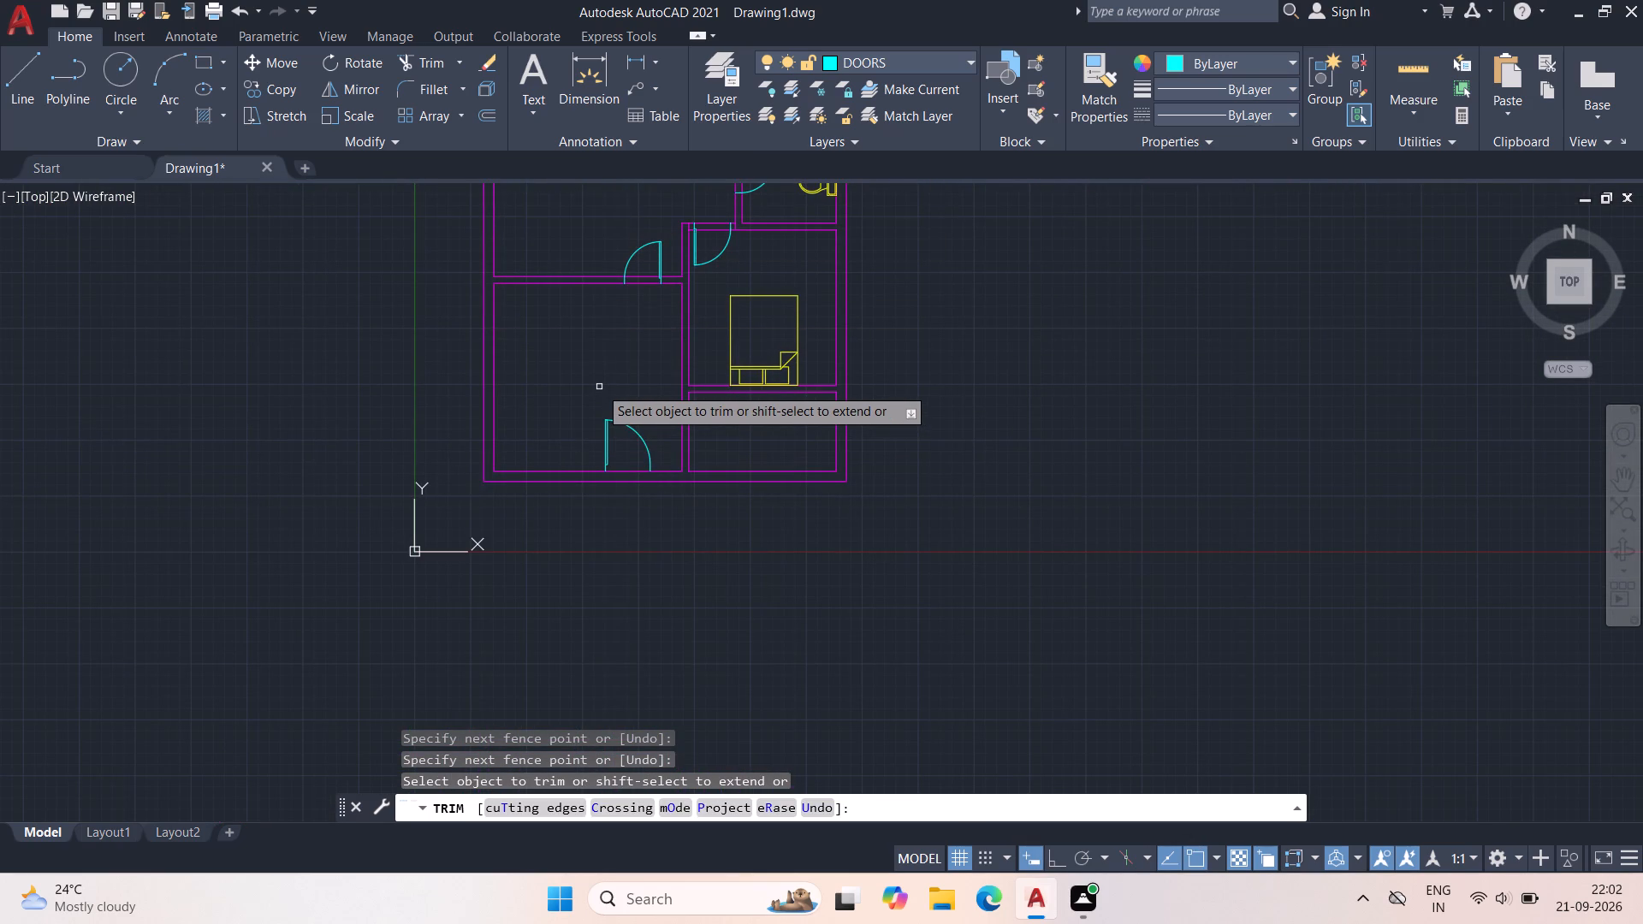
pyautogui.moveTo(650, 351); pyautogui.dragTo(667, 574, button='middle')
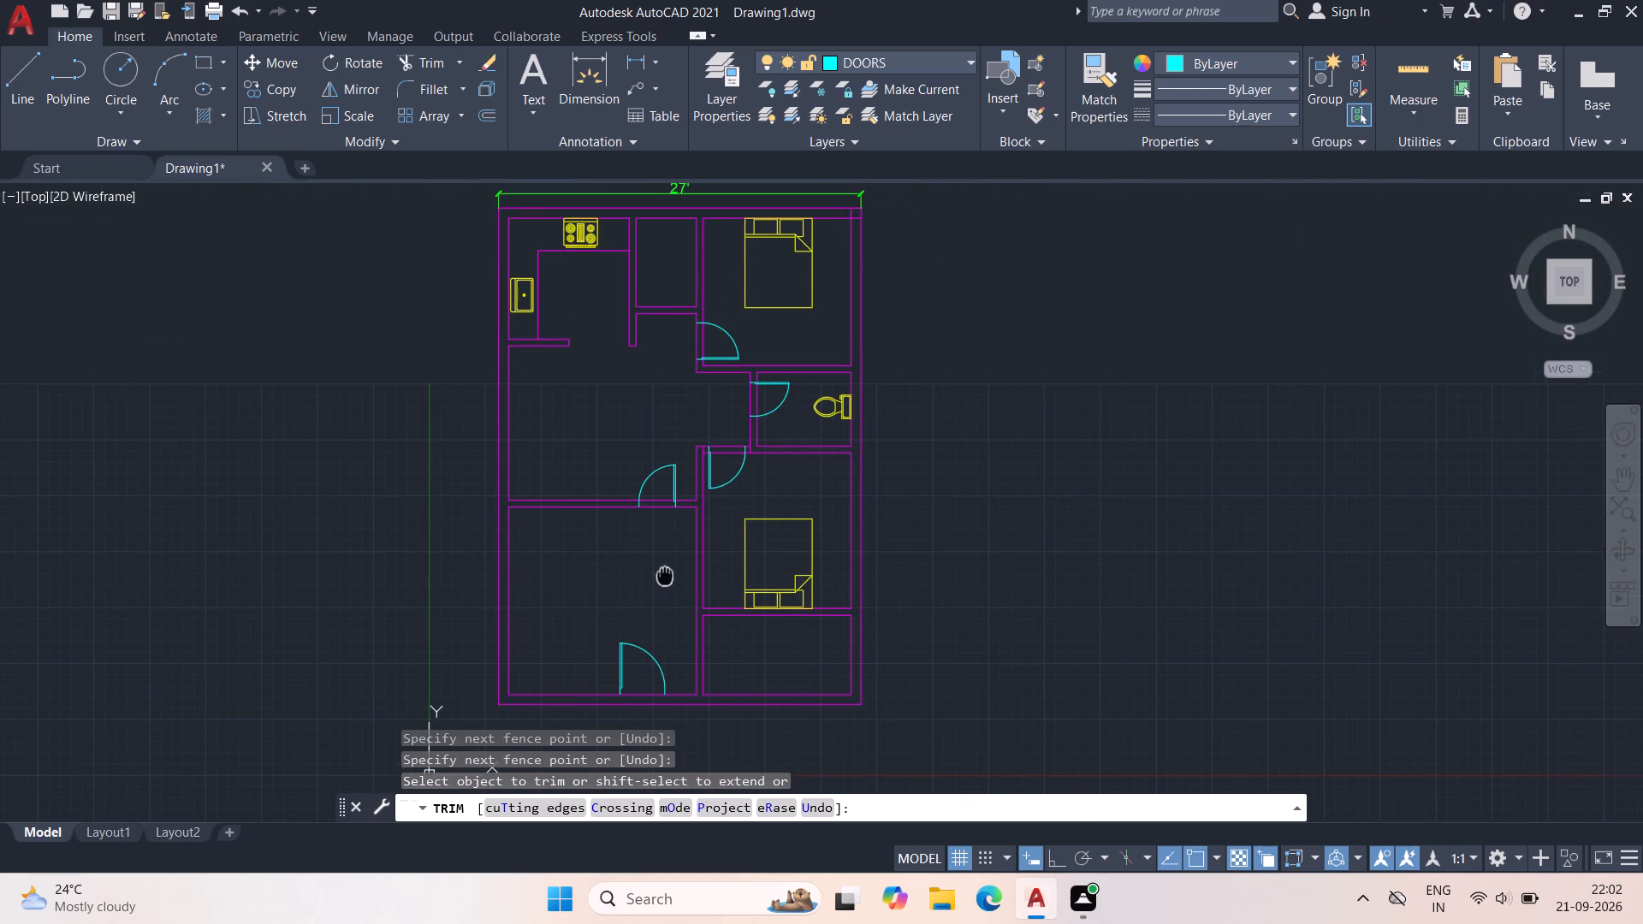
pyautogui.moveTo(667, 574); pyautogui.dragTo(668, 576, button='middle')
pyautogui.moveTo(626, 507); pyautogui.dragTo(638, 284, button='middle')
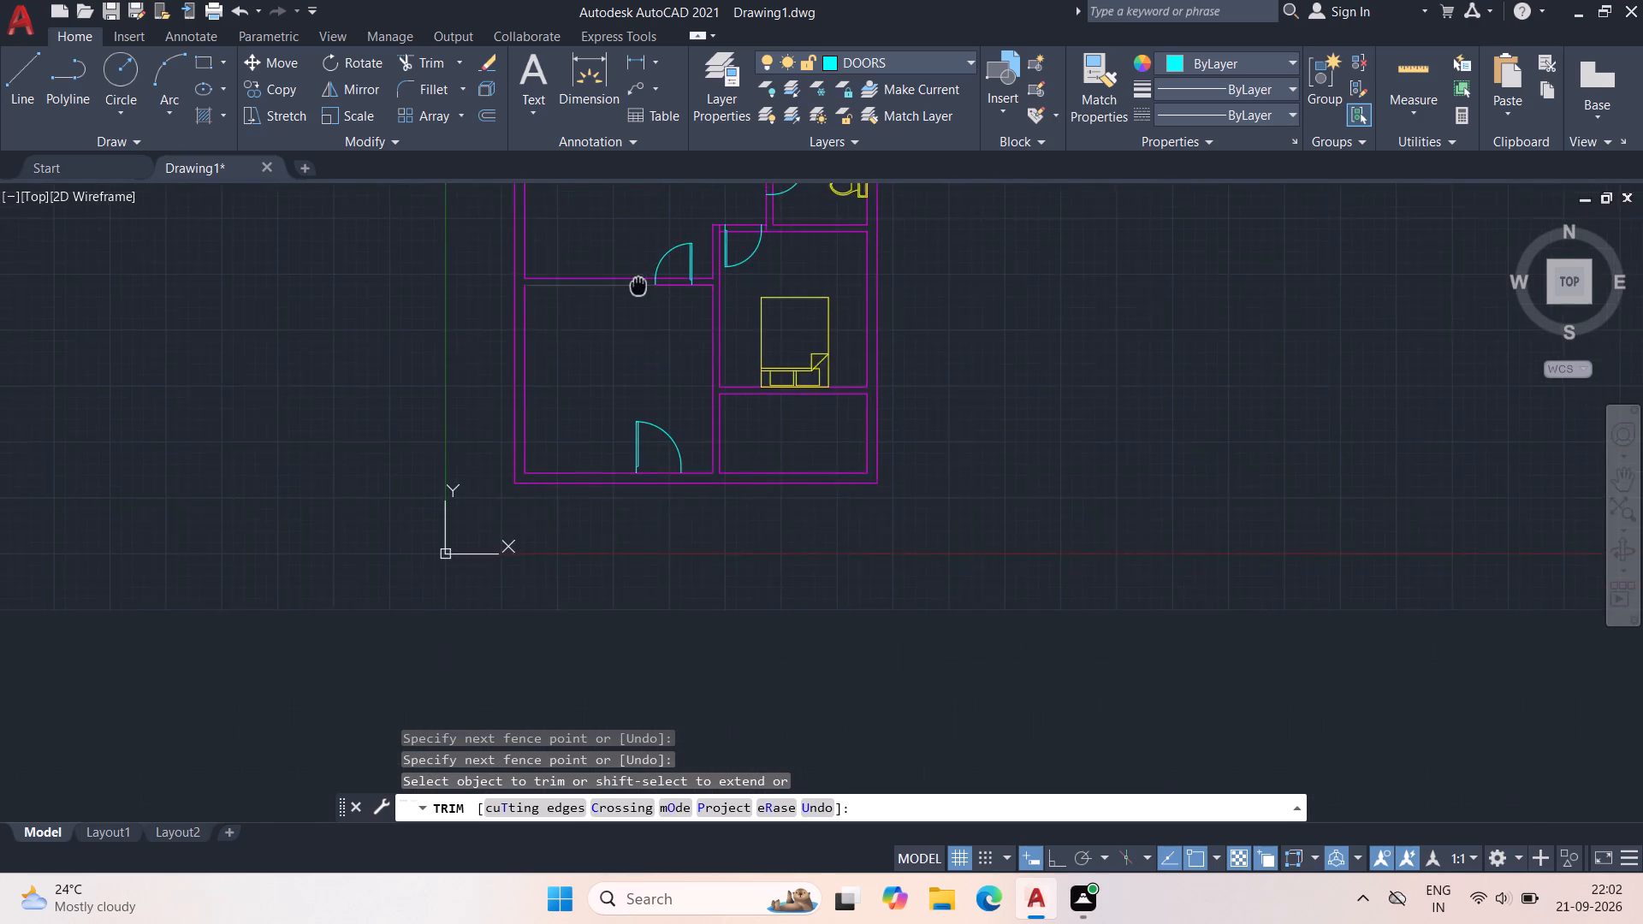
pyautogui.moveTo(638, 284); pyautogui.dragTo(716, 611, button='middle')
pyautogui.moveTo(691, 452); pyautogui.dragTo(720, 507, button='middle')
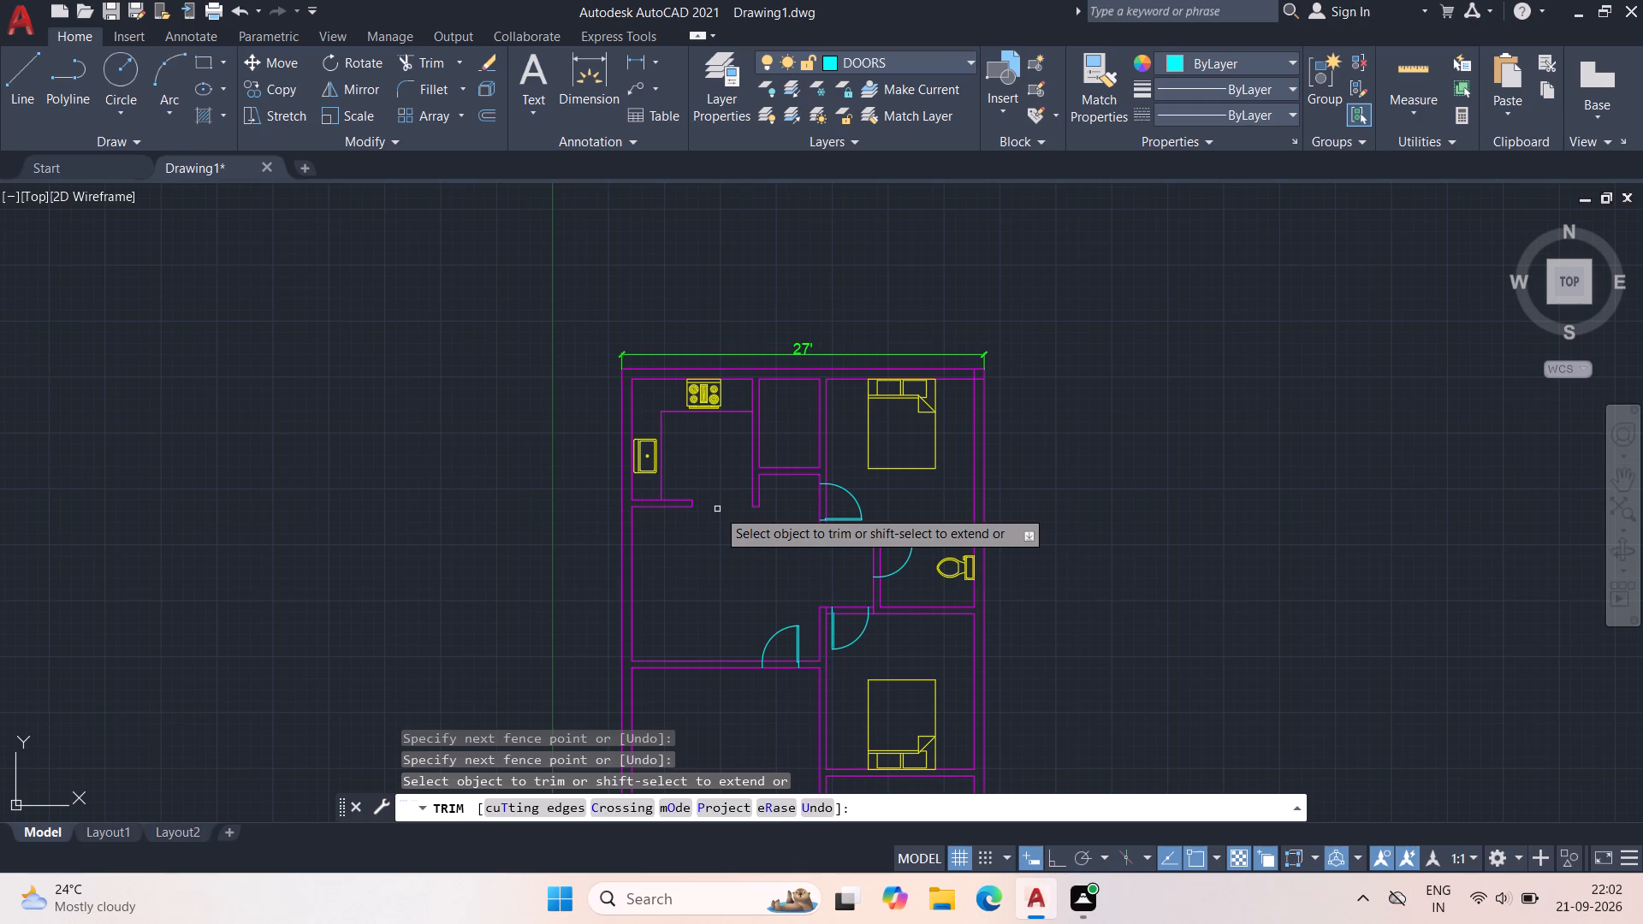
pyautogui.press('Escape')
pyautogui.moveTo(738, 557); pyautogui.dragTo(837, 387, button='middle')
pyautogui.moveTo(845, 410); pyautogui.dragTo(676, 452, button='middle')
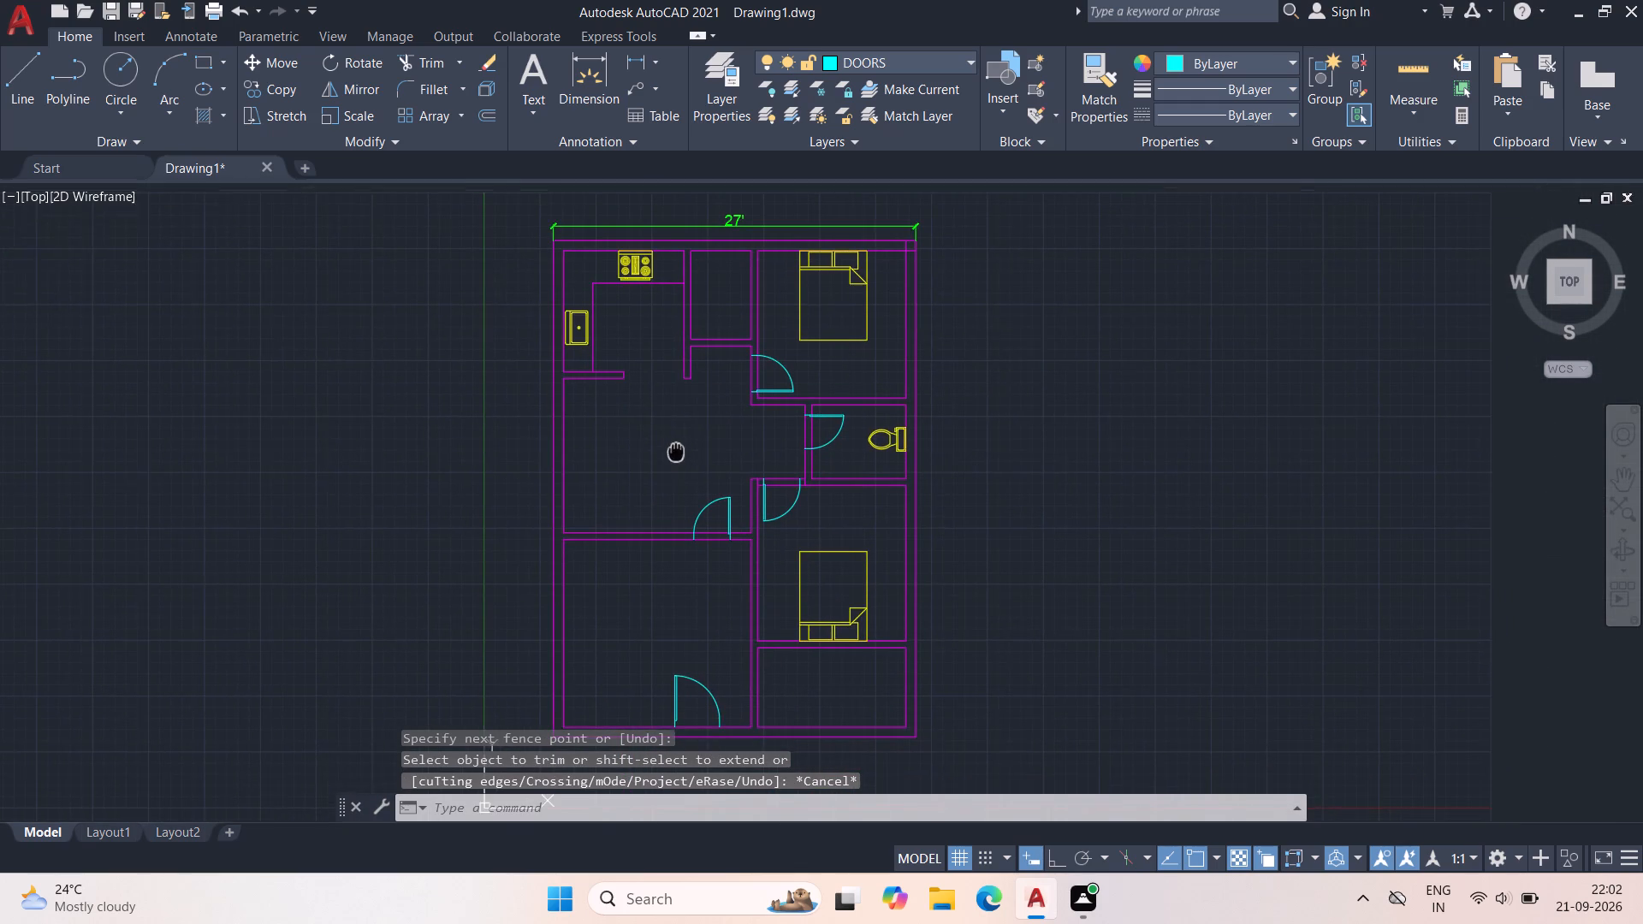
# Save the drawing in the Documents folder under the file name "27X37(999sq ft ) HOUSE PLAN".
pyautogui.moveTo(676, 452); pyautogui.dragTo(672, 449, button='middle')
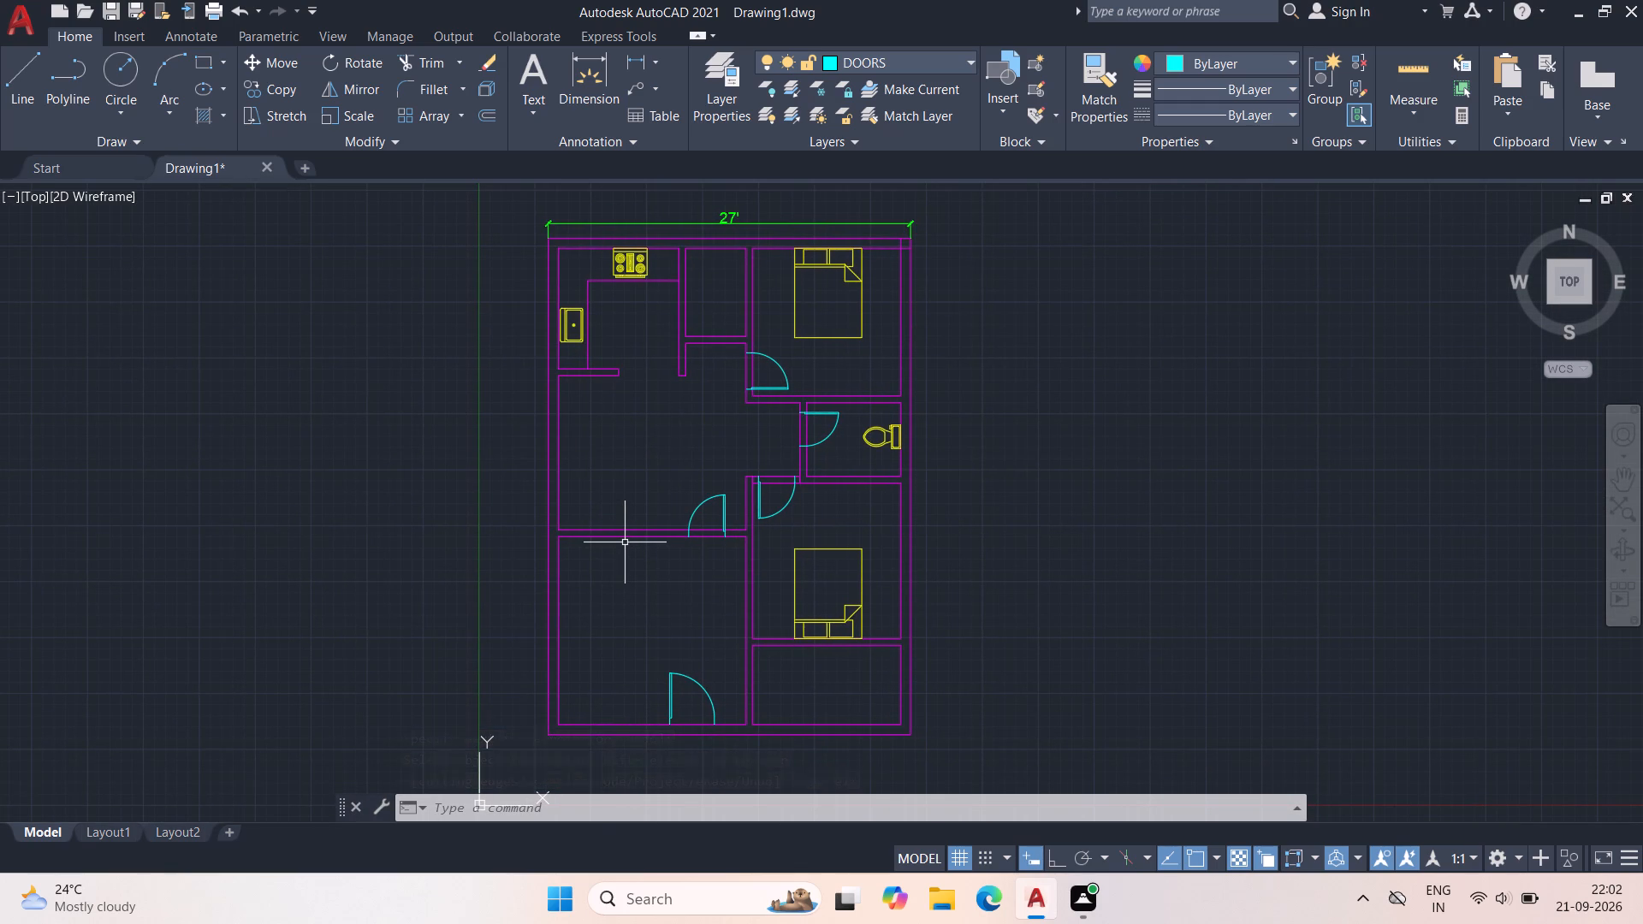
pyautogui.hotkey('ctrl', 's')
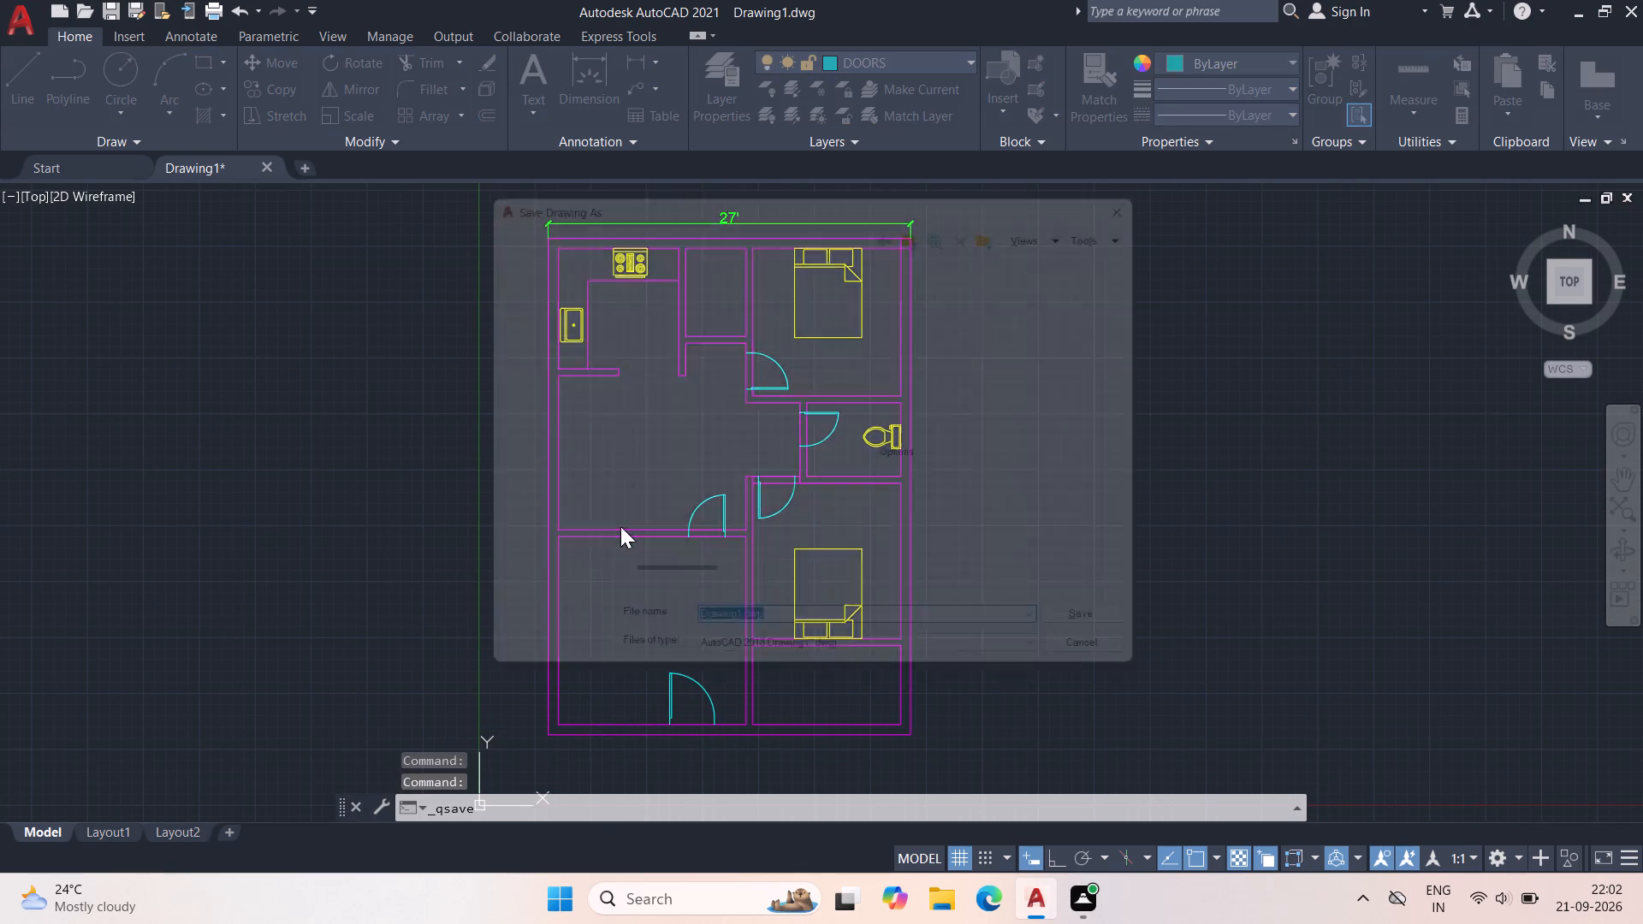
pyautogui.press('BackSpace')
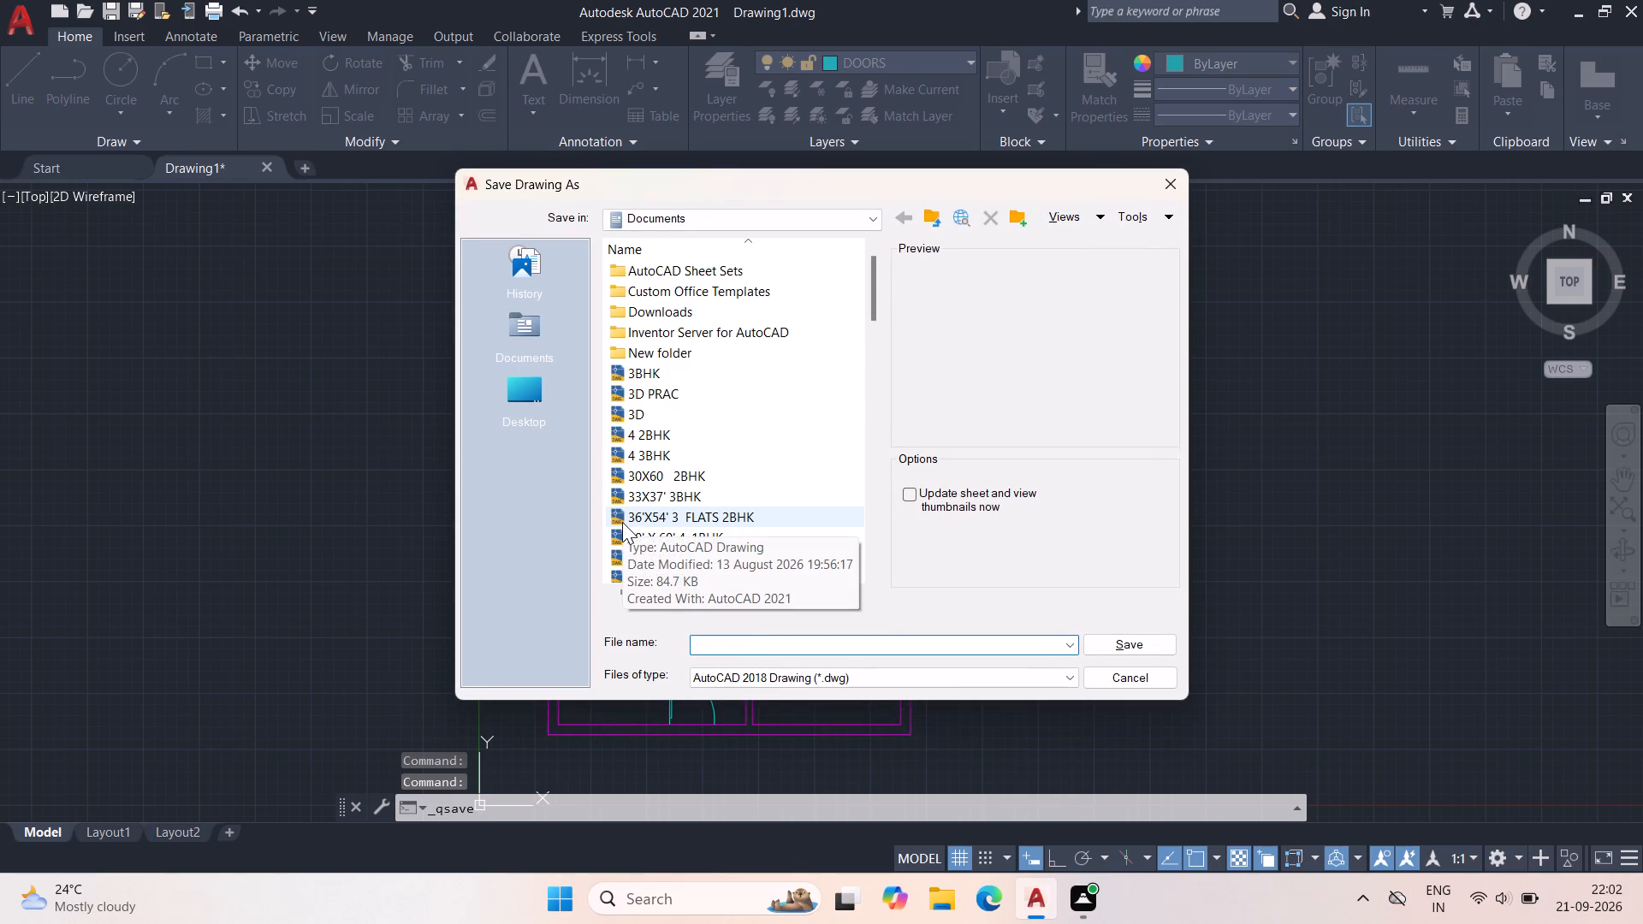
pyautogui.write('27')
pyautogui.press('x')
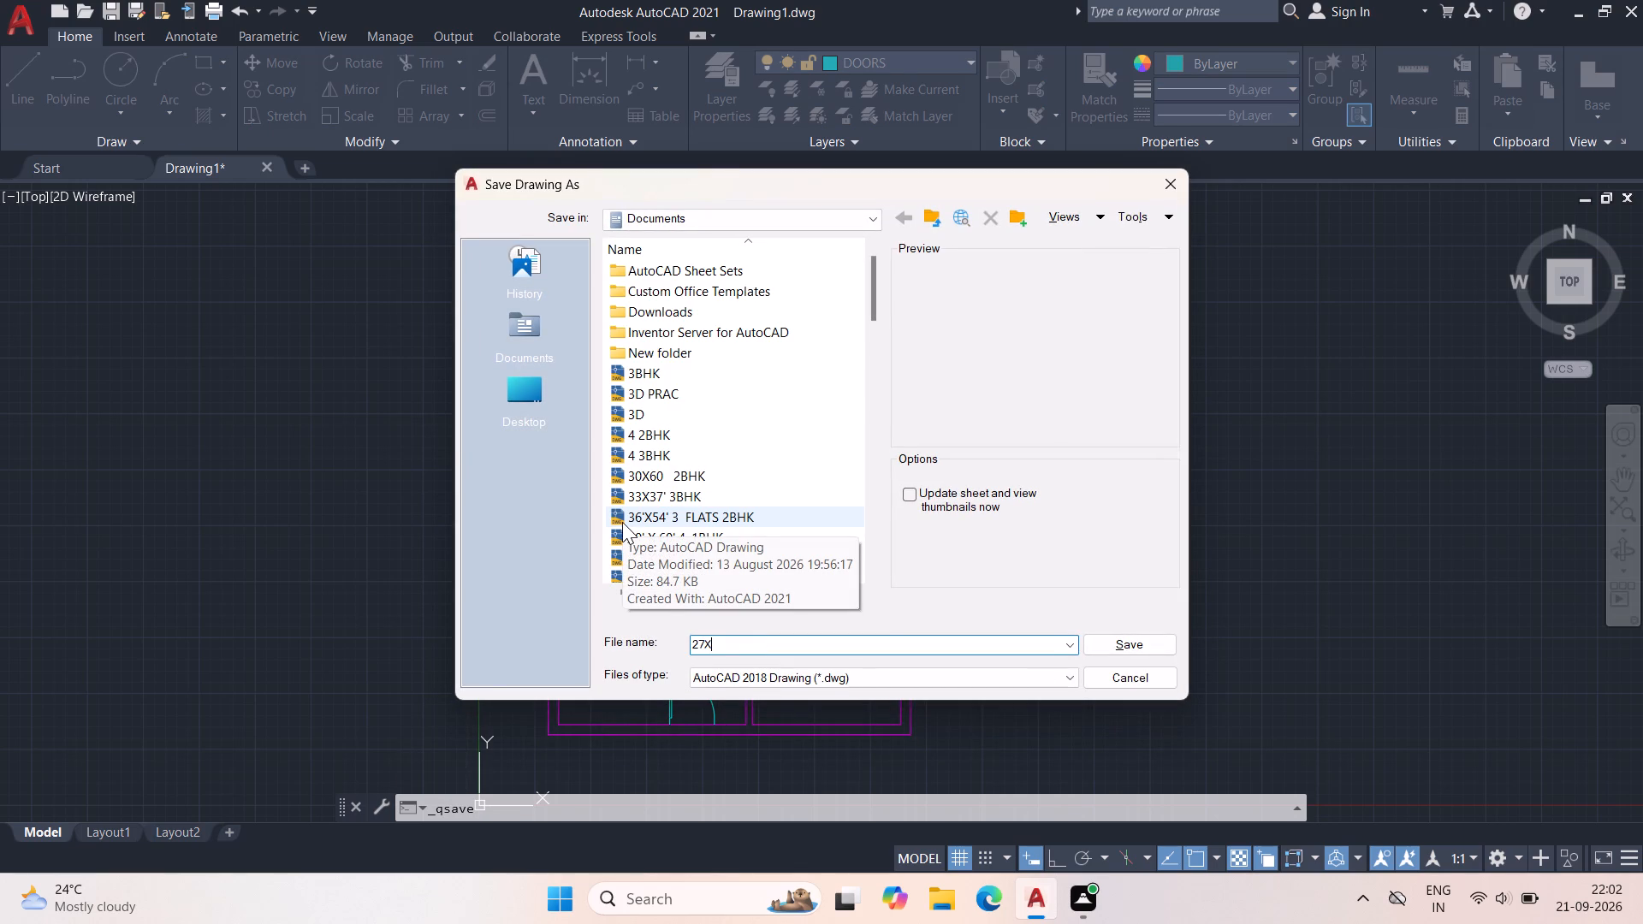
pyautogui.write('37')
pyautogui.press('b')
pyautogui.press('[')
pyautogui.press('BackSpace')
pyautogui.hotkey('shift', '(')
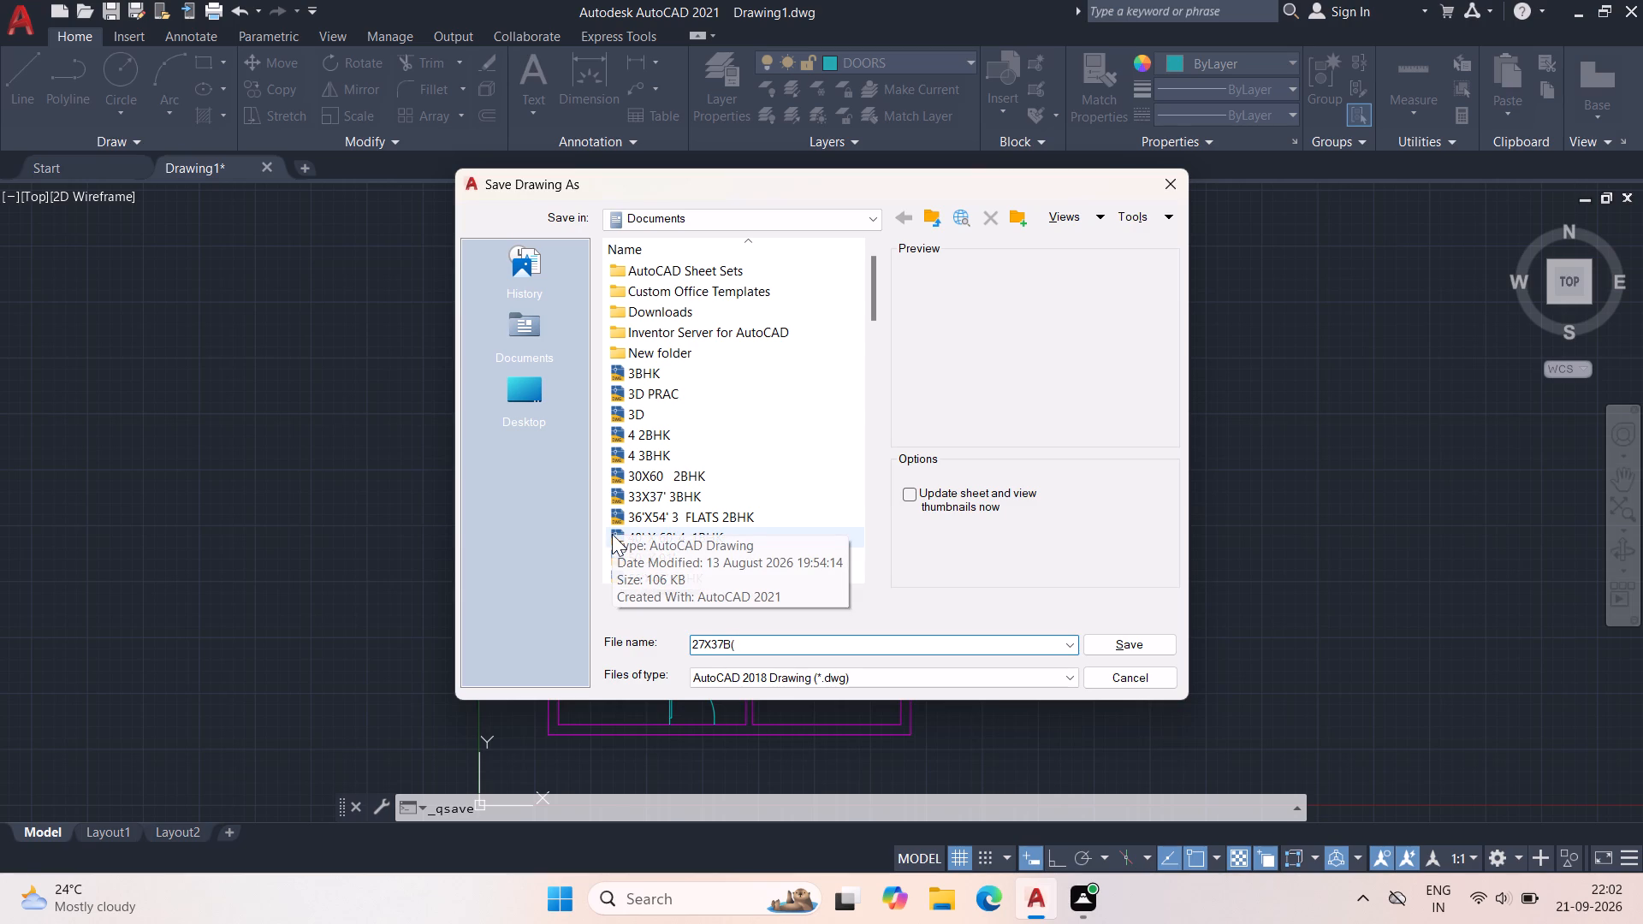
pyautogui.press('BackSpace')
pyautogui.press('BackSpace')
pyautogui.hotkey('shift', '(')
pyautogui.press('9')
pyautogui.press('9')
pyautogui.press('9')
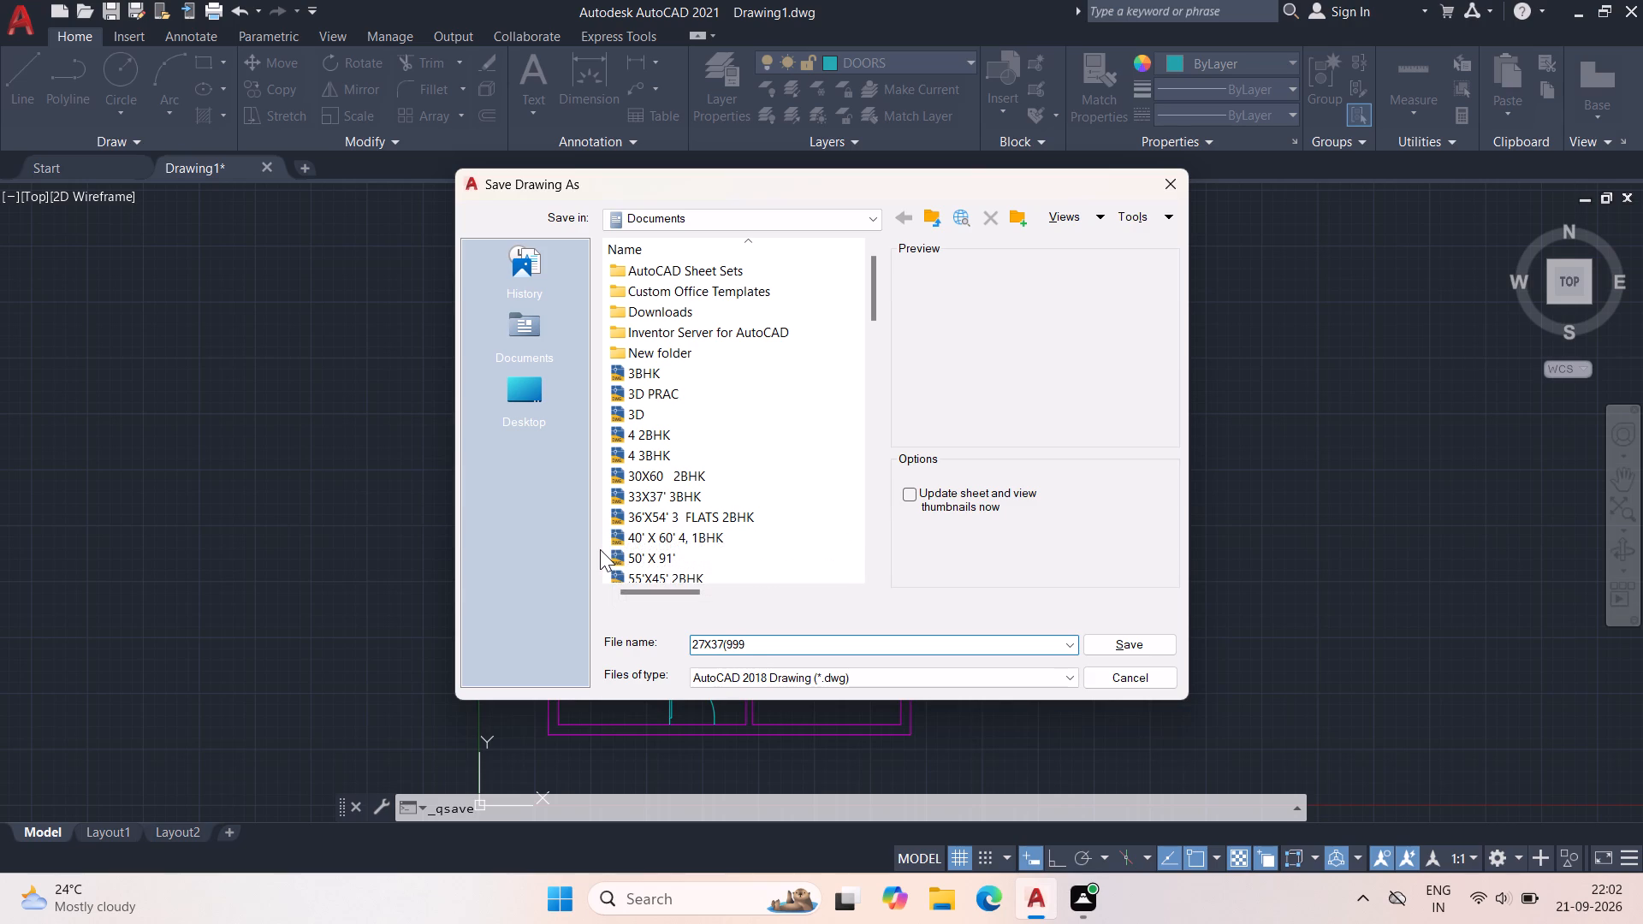
pyautogui.hotkey('shift', ')')
pyautogui.press('BackSpace')
pyautogui.press('s')
pyautogui.press('q')
pyautogui.press('space')
pyautogui.press('f')
pyautogui.press('t')
pyautogui.press('space')
pyautogui.hotkey('shift', ')')
pyautogui.press('space')
pyautogui.press('h')
pyautogui.press('o')
pyautogui.press('u')
pyautogui.press('s')
pyautogui.press('e')
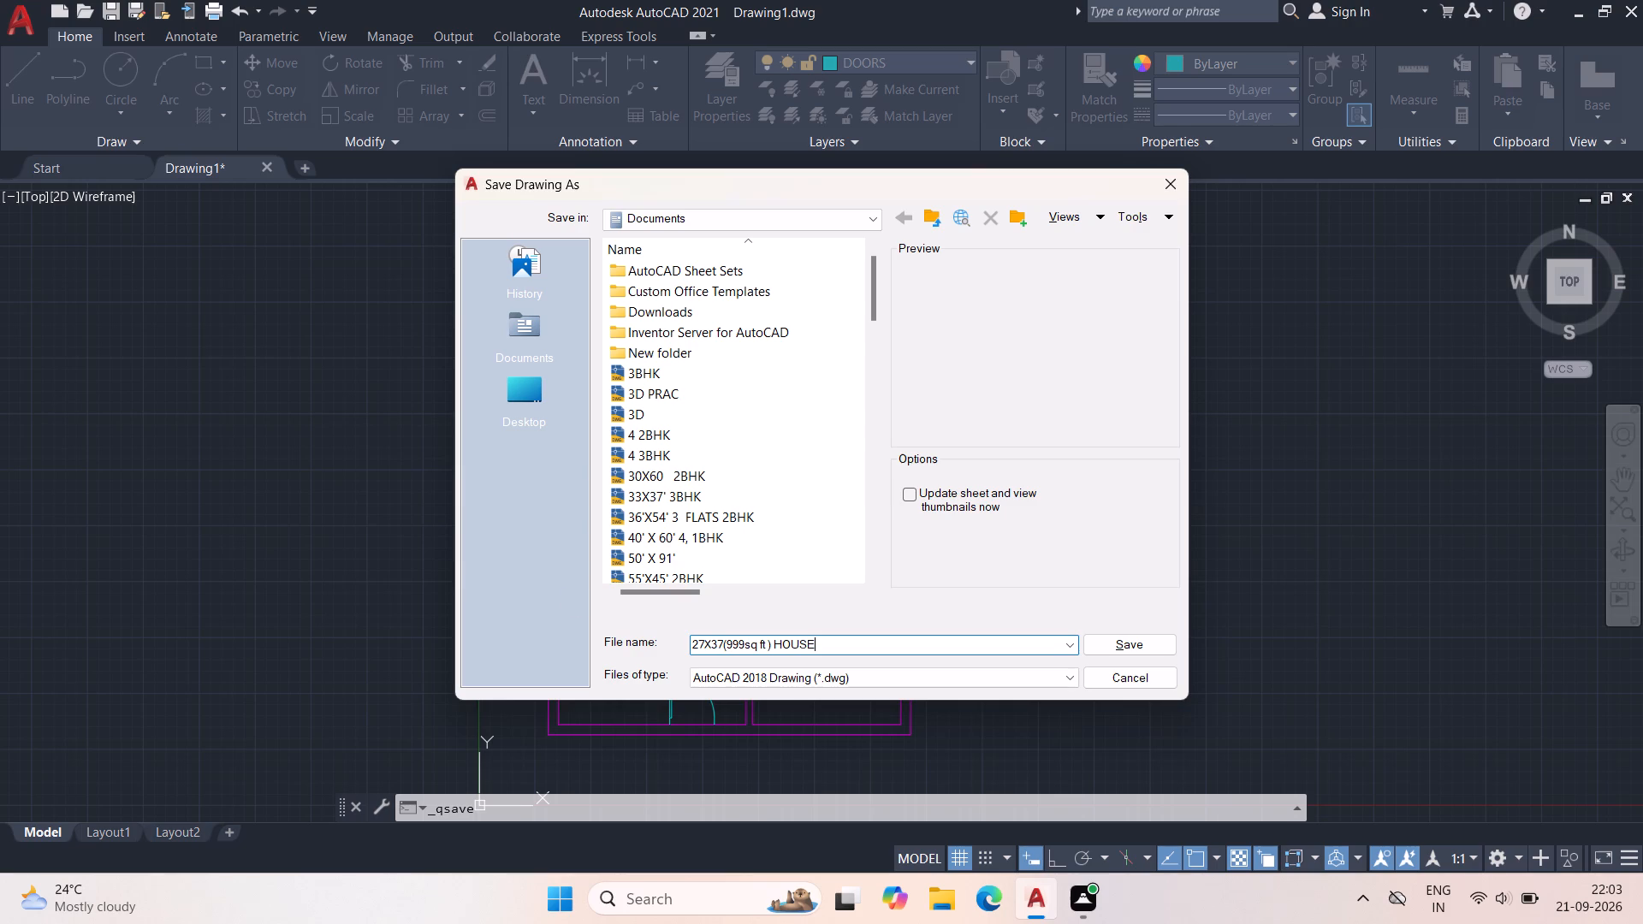
pyautogui.press('space')
pyautogui.write('PL')
pyautogui.press('a')
pyautogui.press('n')
pyautogui.press('Return')
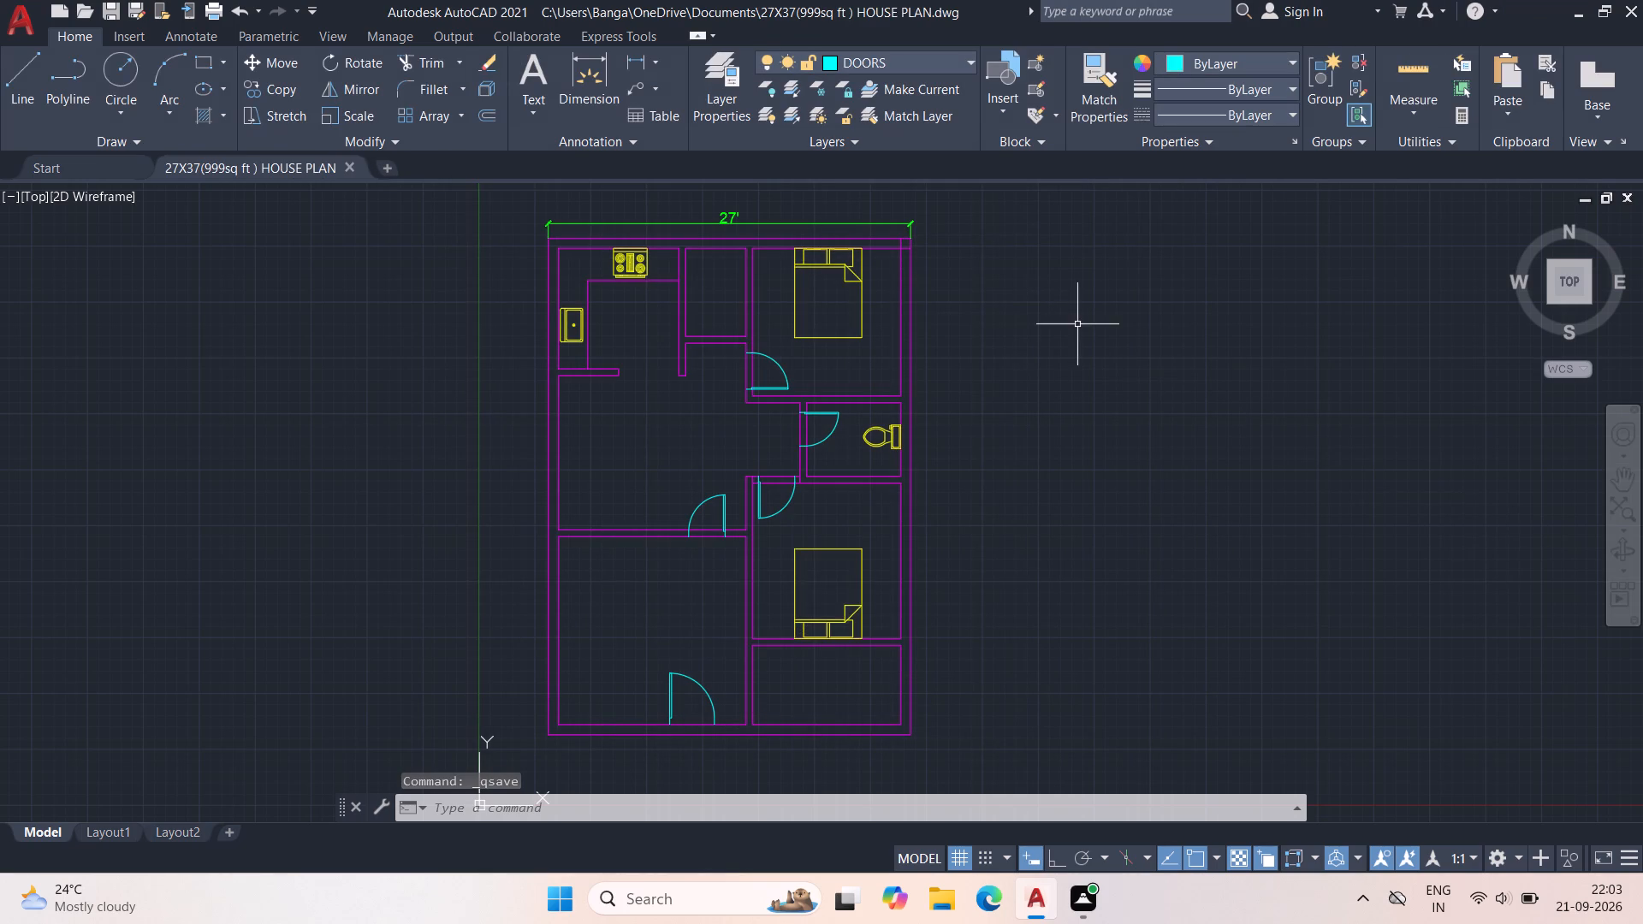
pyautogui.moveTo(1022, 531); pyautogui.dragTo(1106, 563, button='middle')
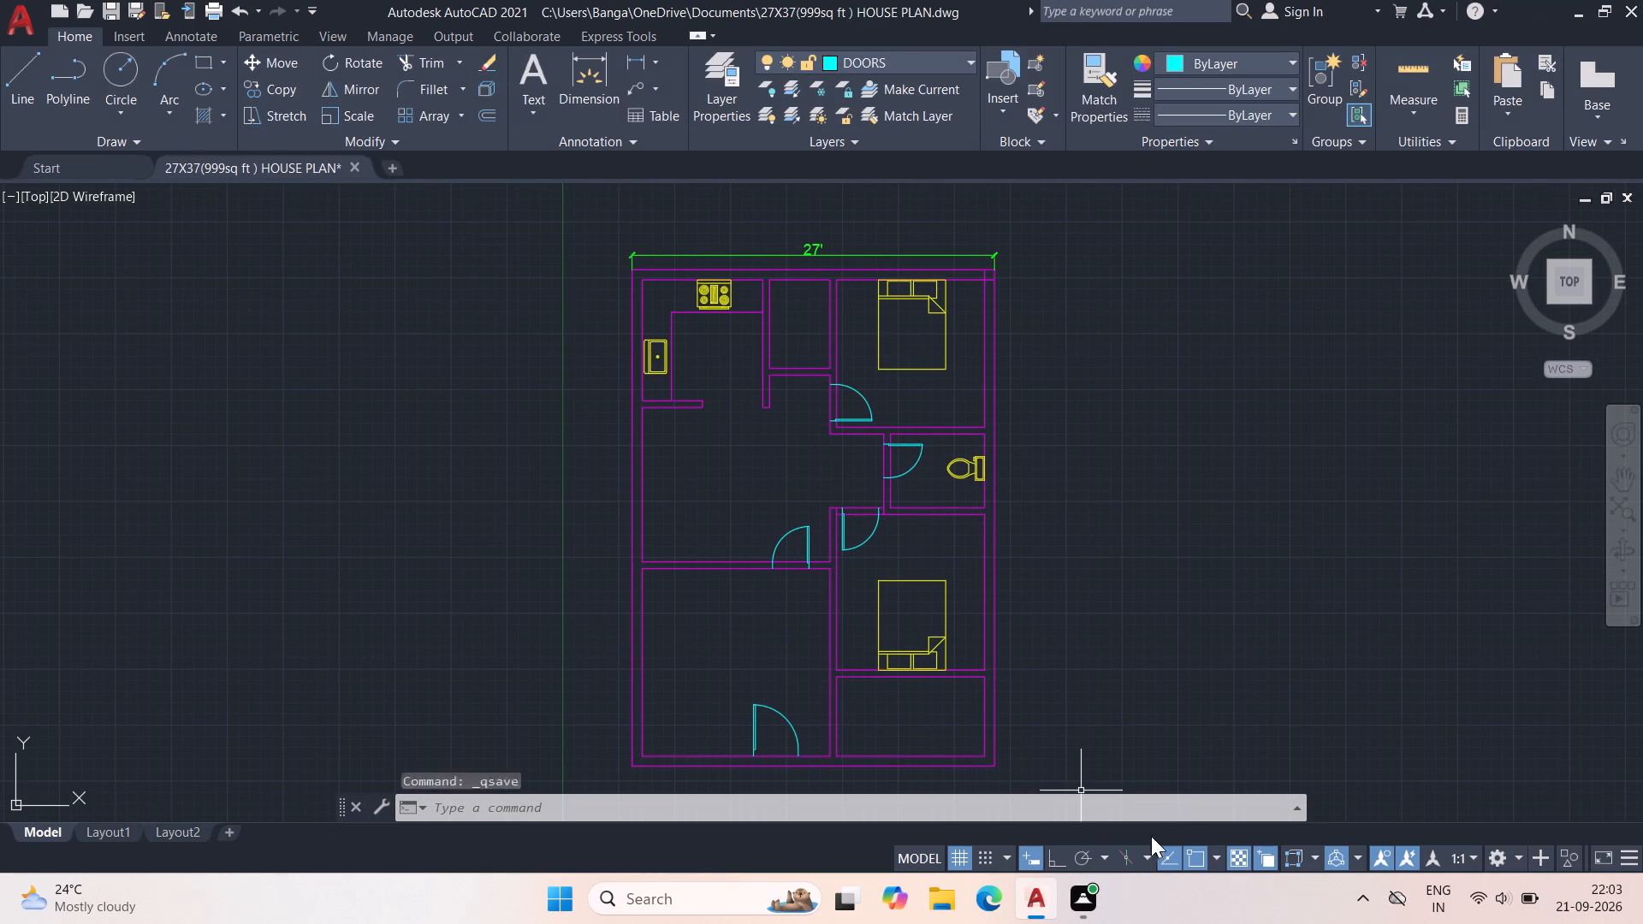
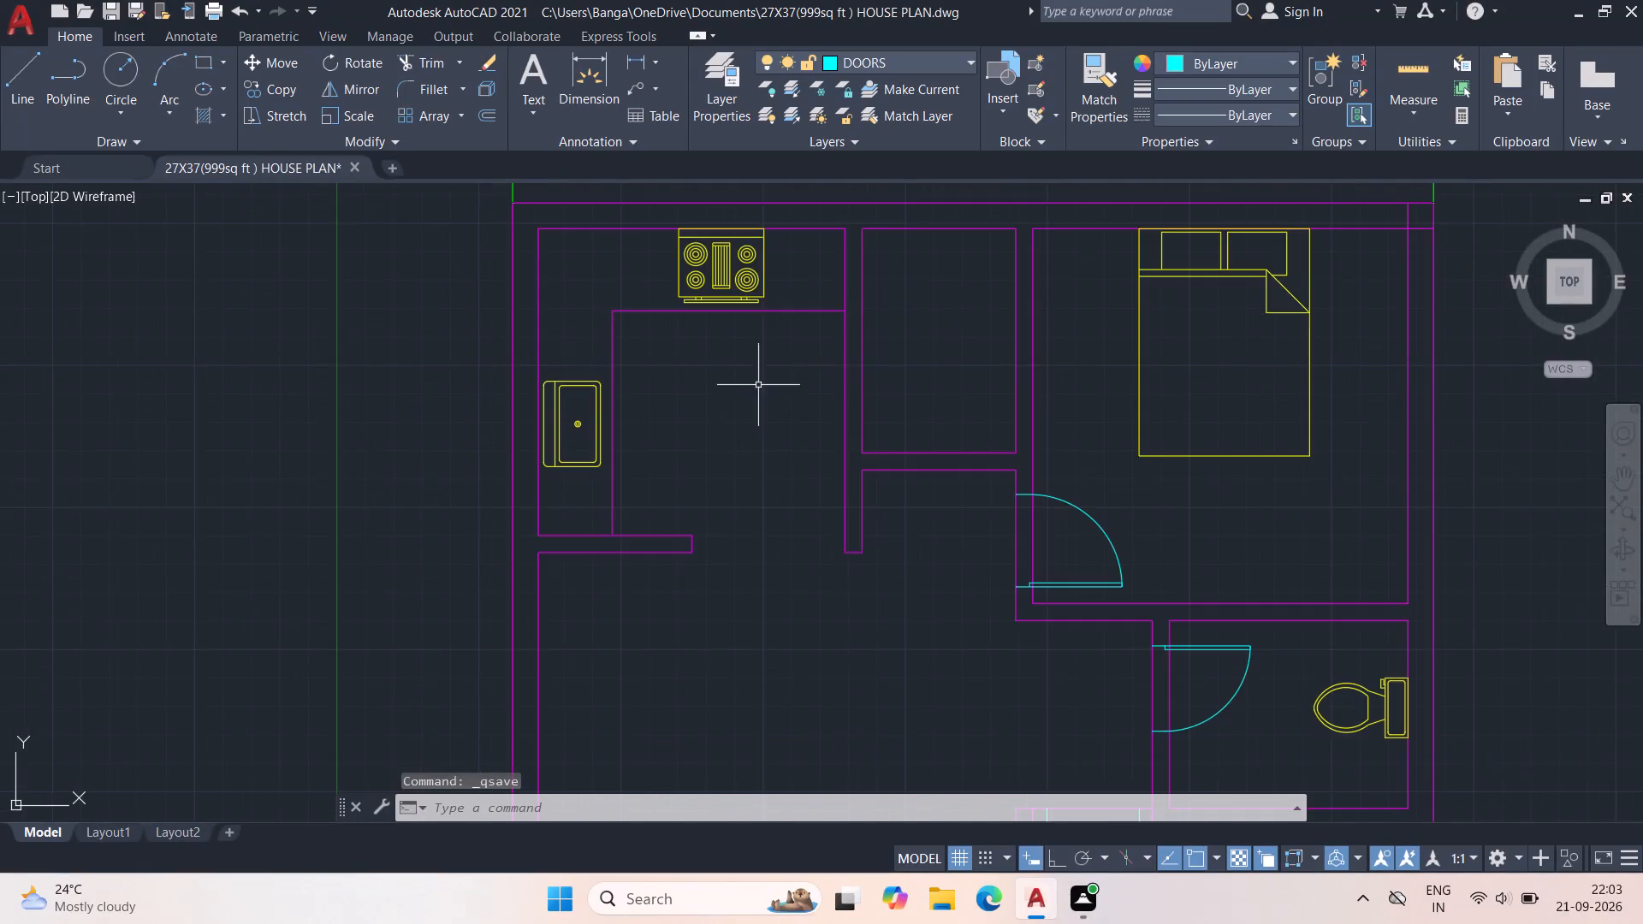
# Open the existing drawing 3BHK from the Documents folder.
pyautogui.scroll(1, 935, 358)
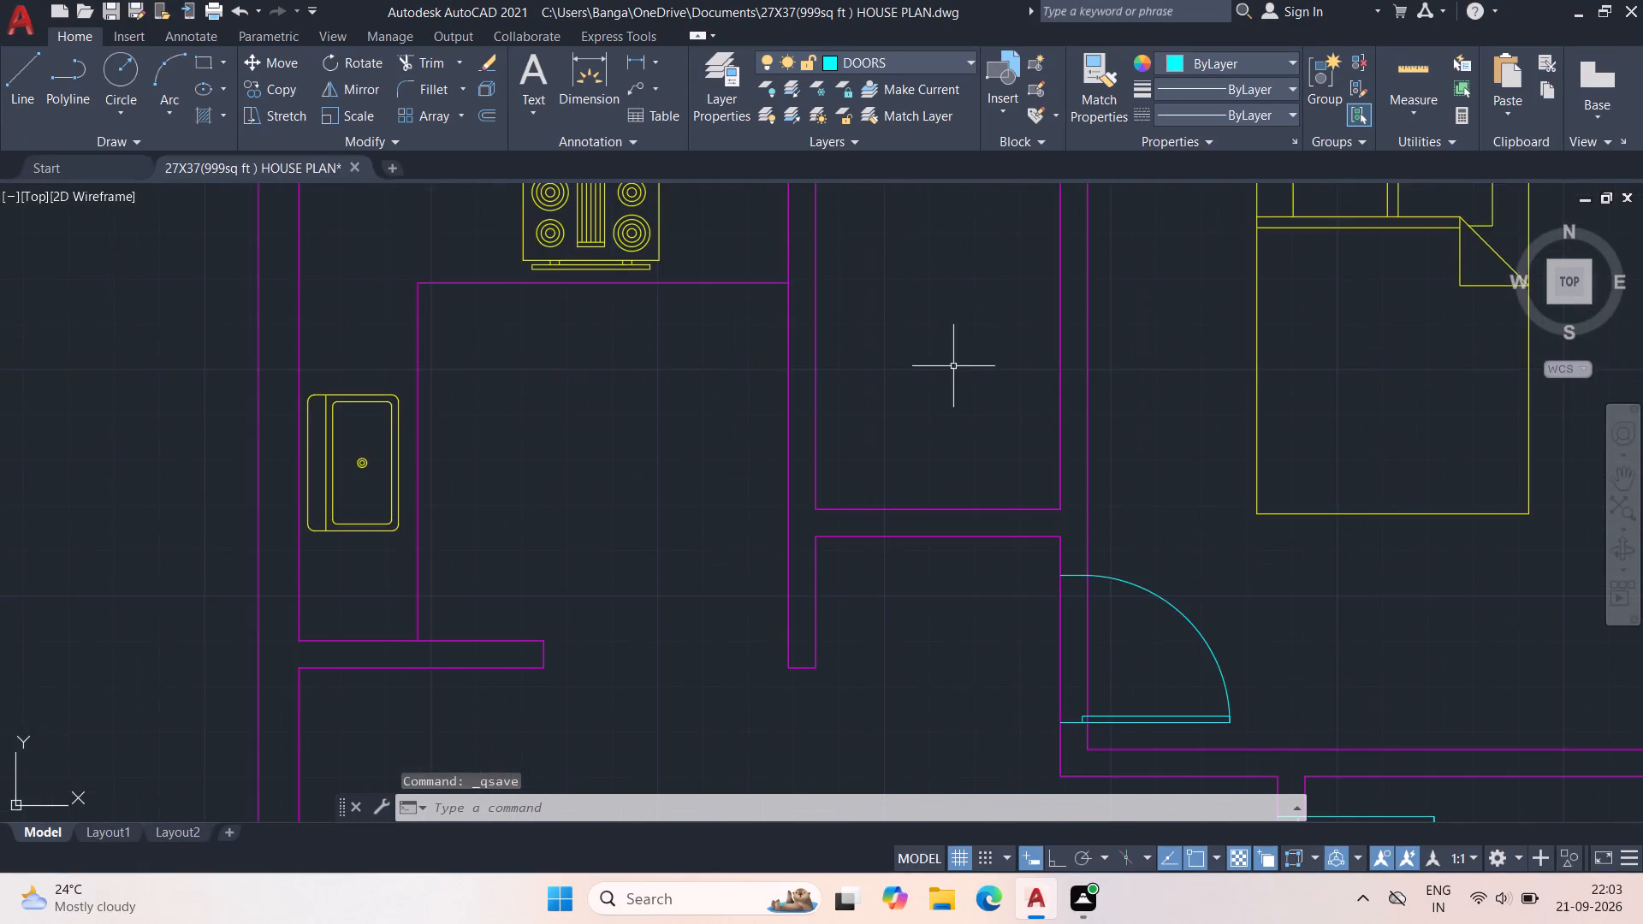
pyautogui.moveTo(943, 371); pyautogui.dragTo(602, 546, button='middle')
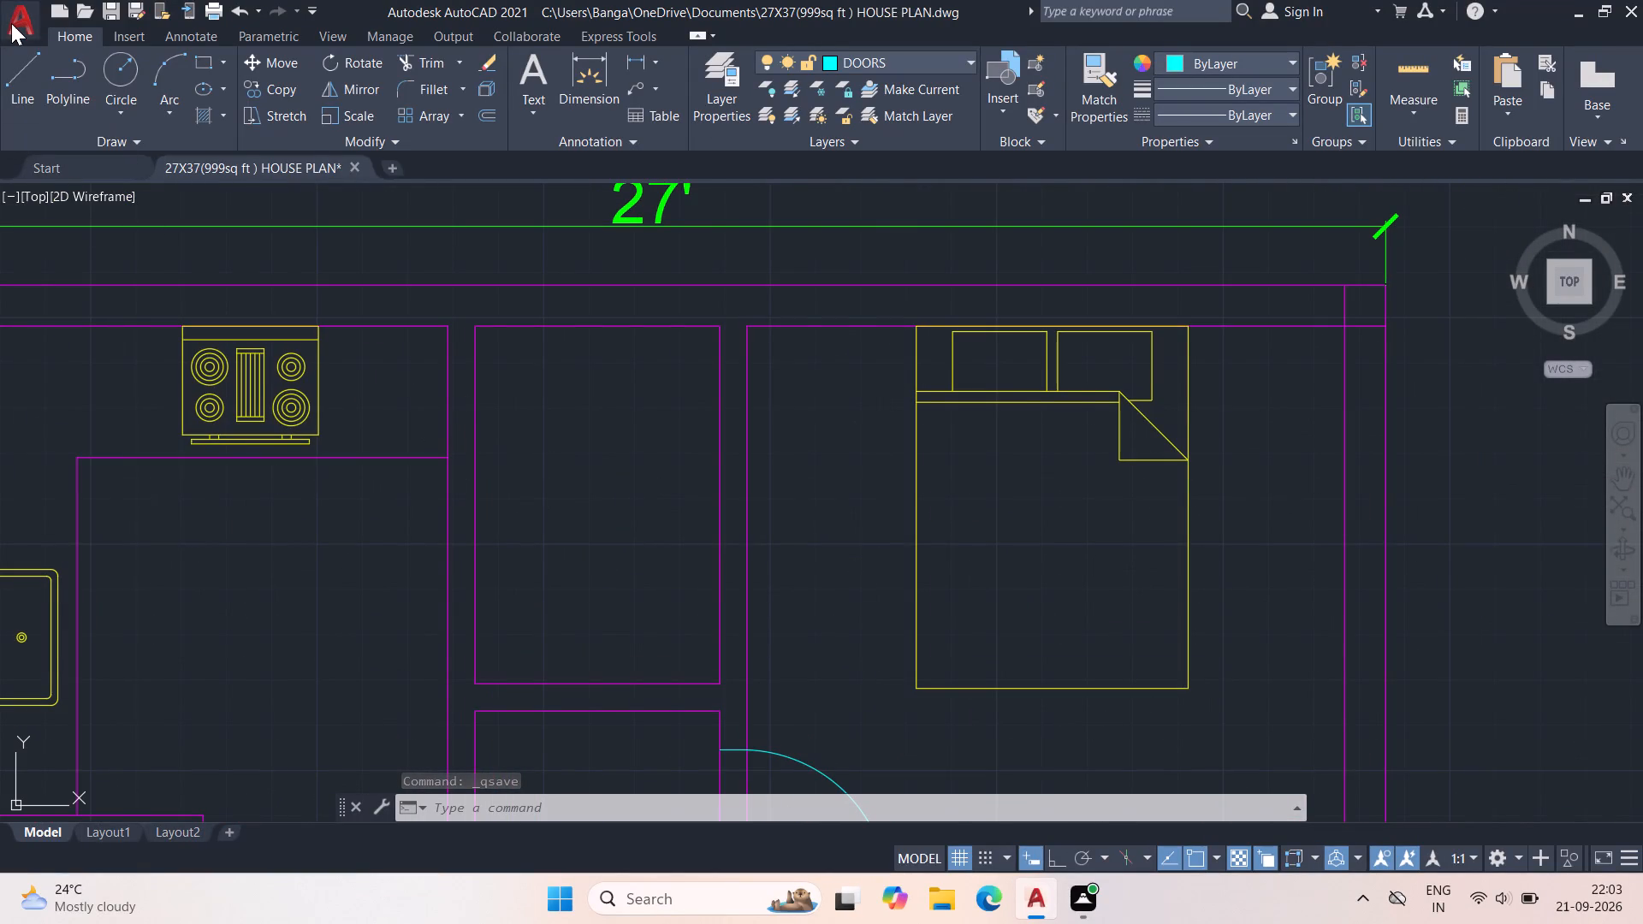
pyautogui.click(11, 23)
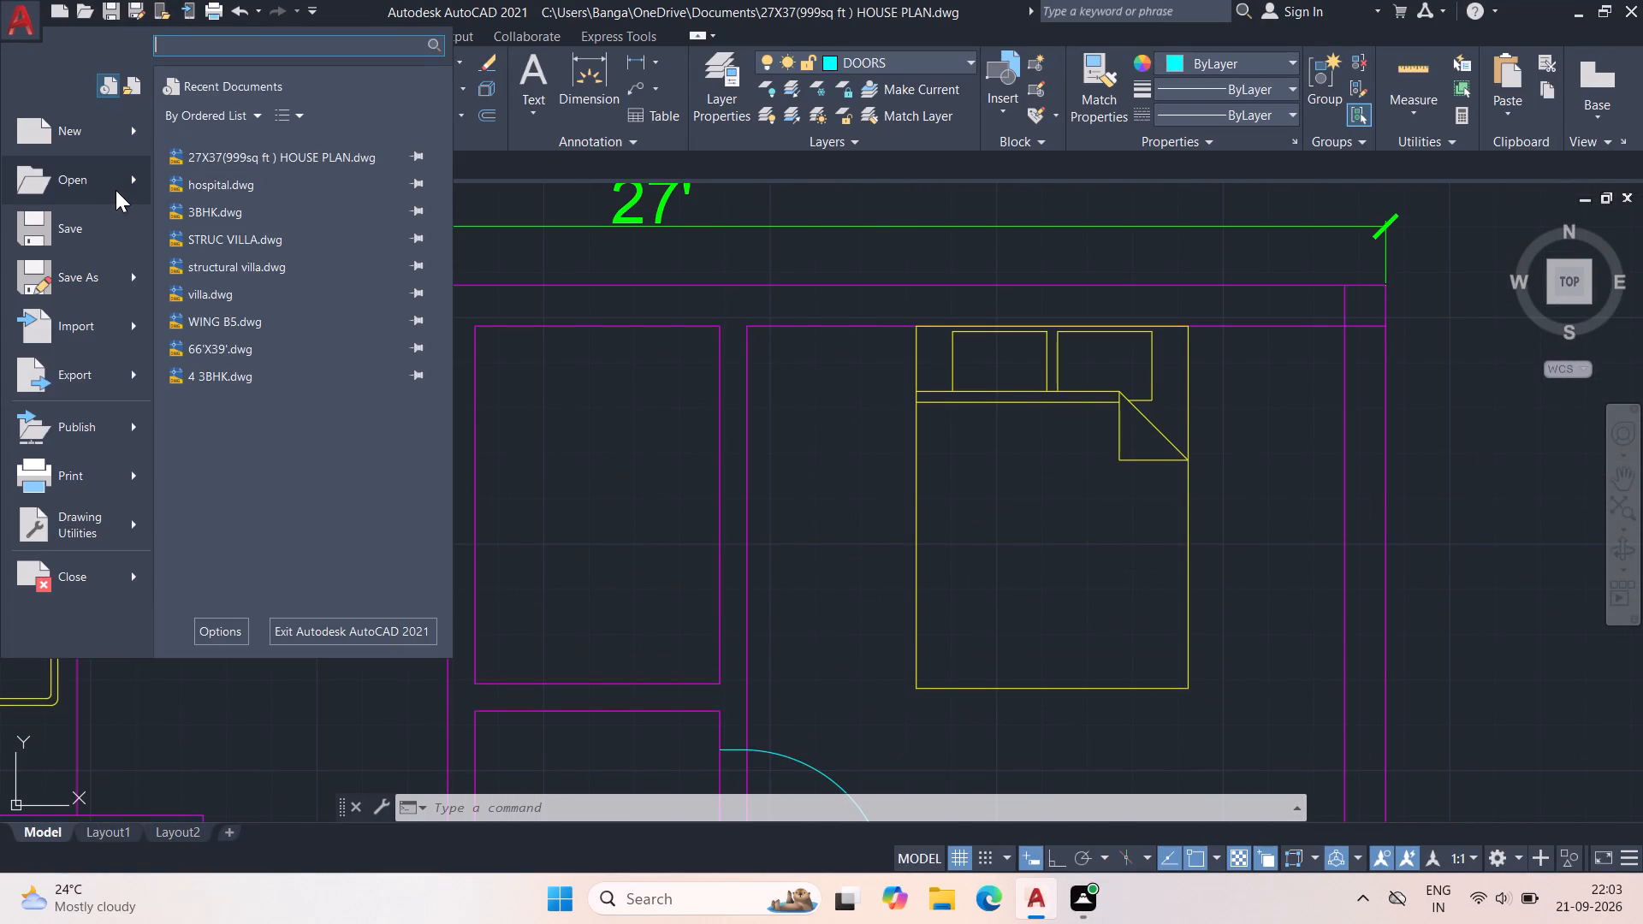
pyautogui.click(126, 175)
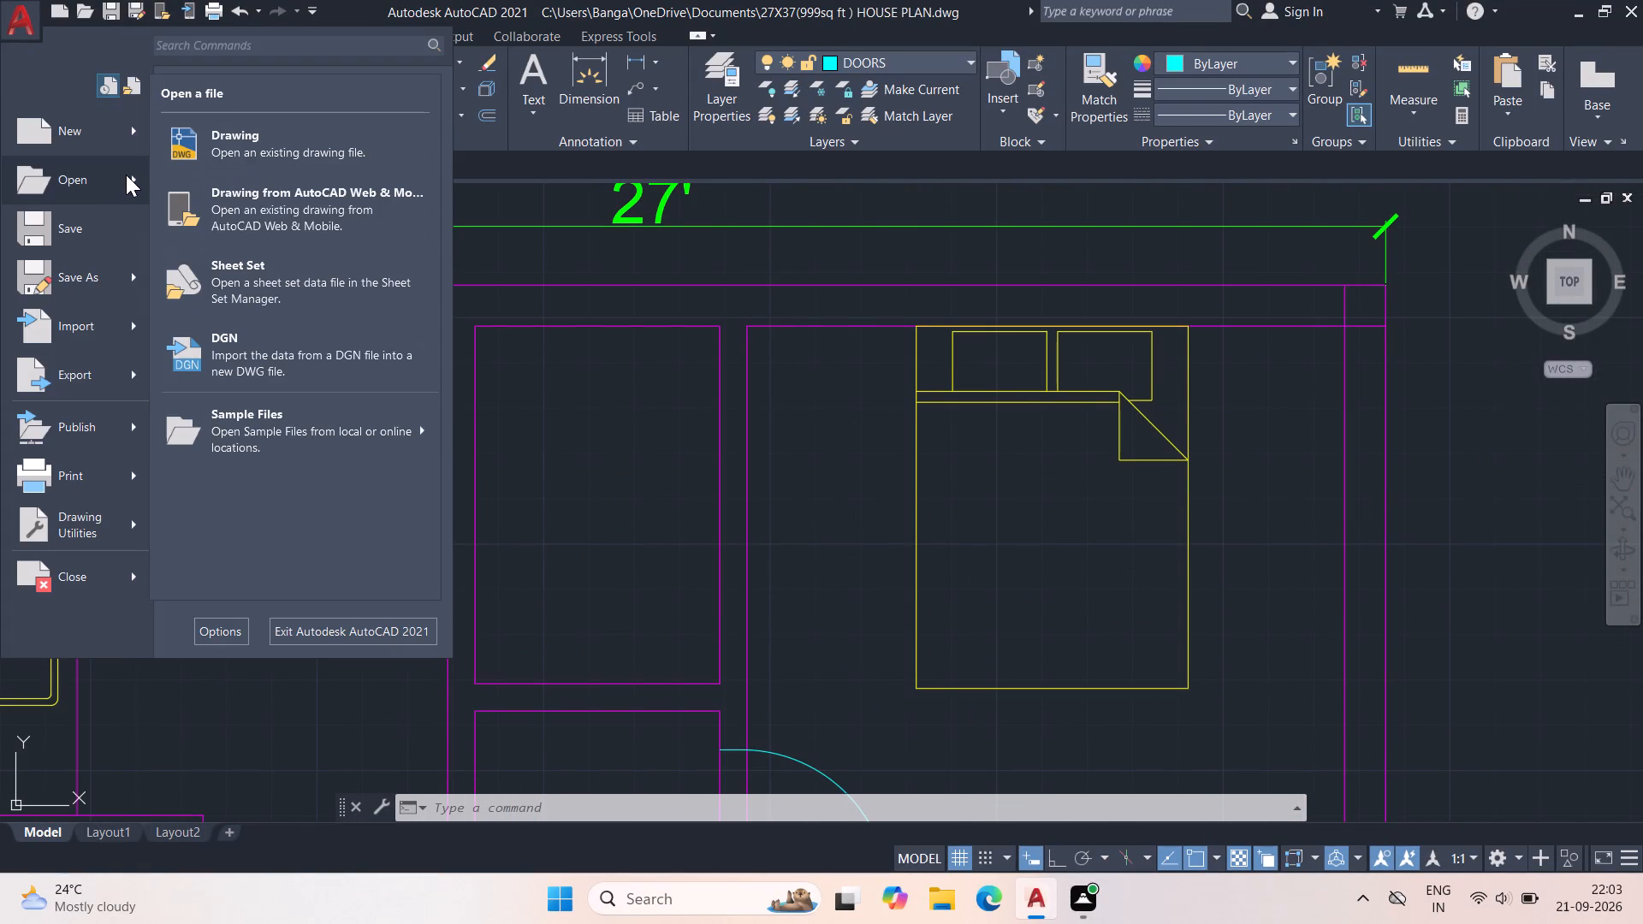
pyautogui.click(212, 161)
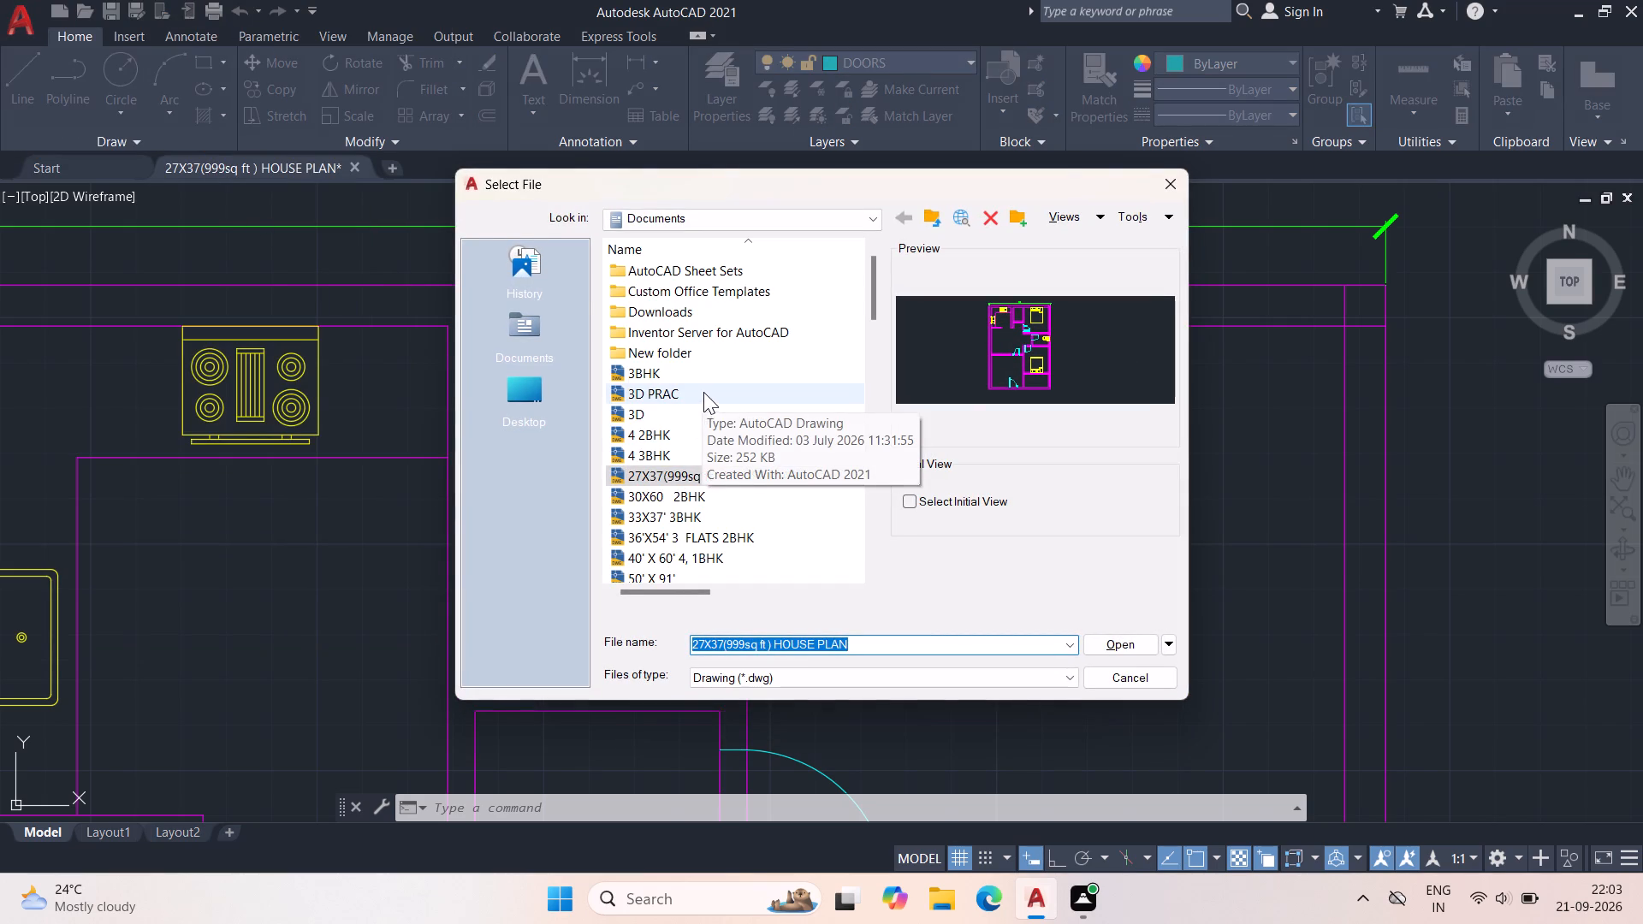
pyautogui.click(708, 374)
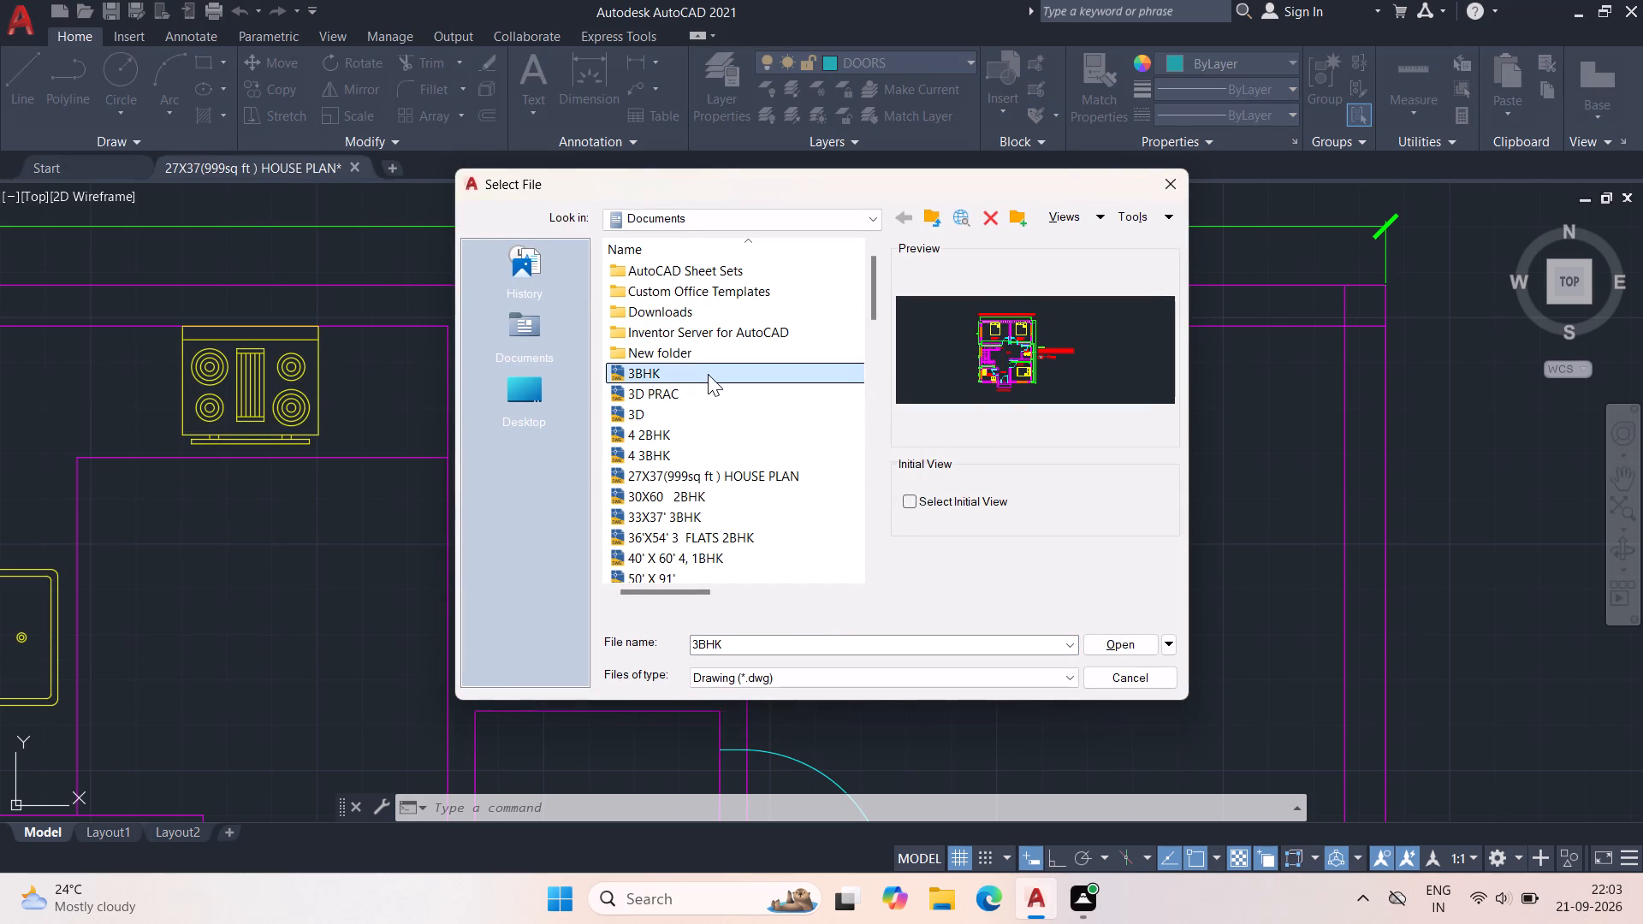
pyautogui.click(1122, 649)
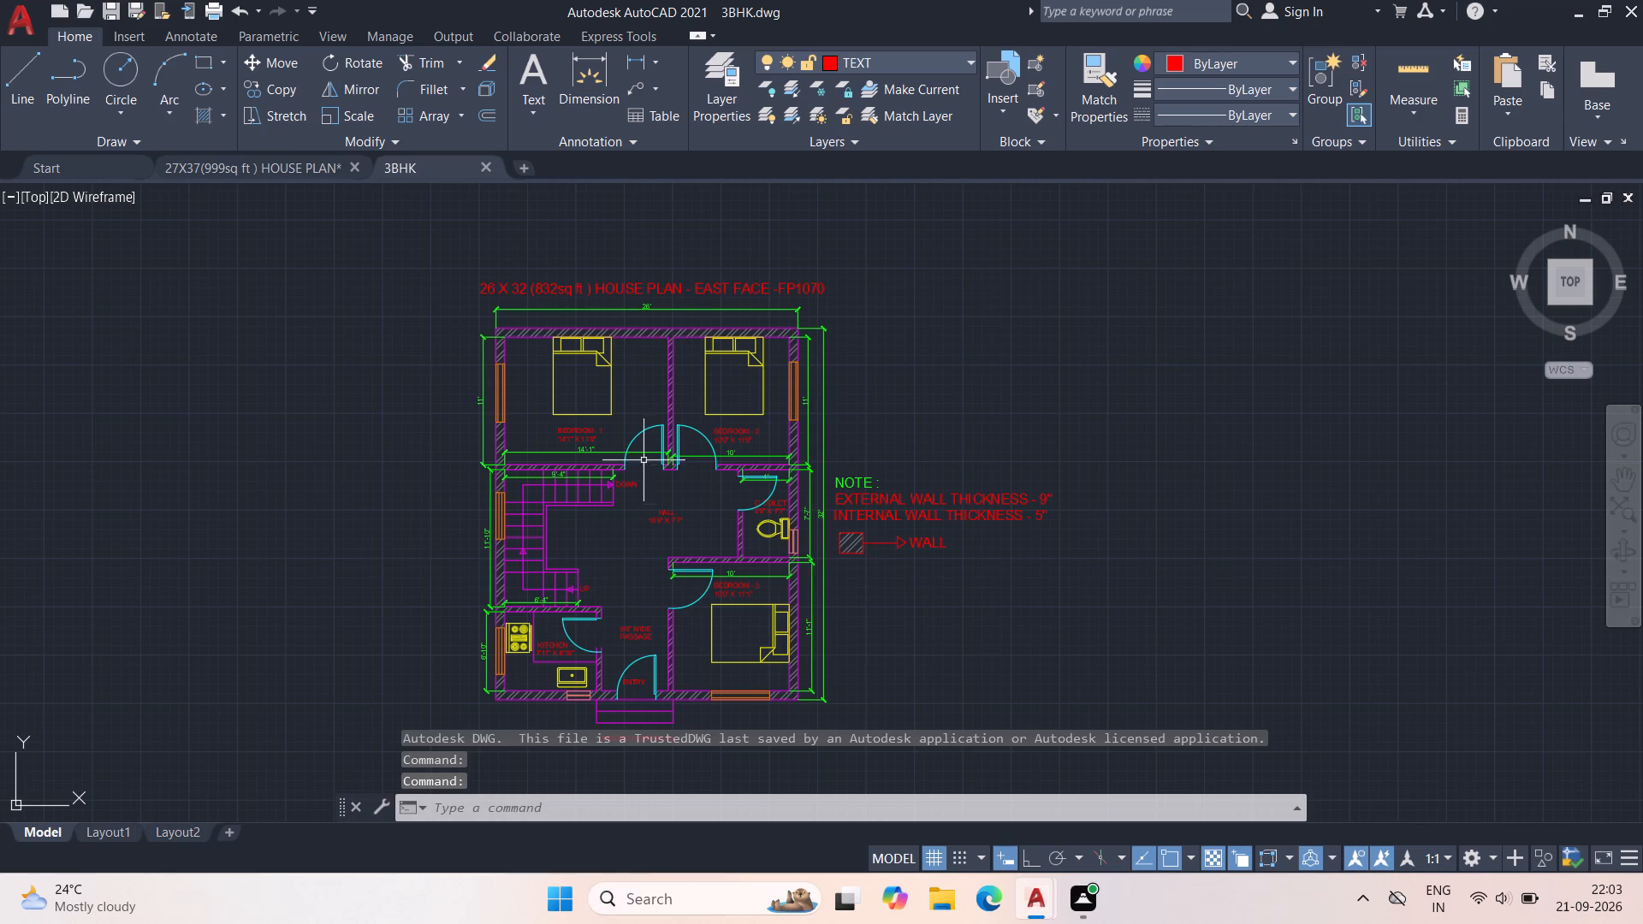
# Copy the Bedroom-2 outer-wall window block from the 3BHK drawing and paste it in the empty space east of the 27X37 plan's upper bedroom.
pyautogui.scroll(1, 580, 317)
pyautogui.scroll(1, 565, 477)
pyautogui.moveTo(561, 483); pyautogui.dragTo(572, 336, button='middle')
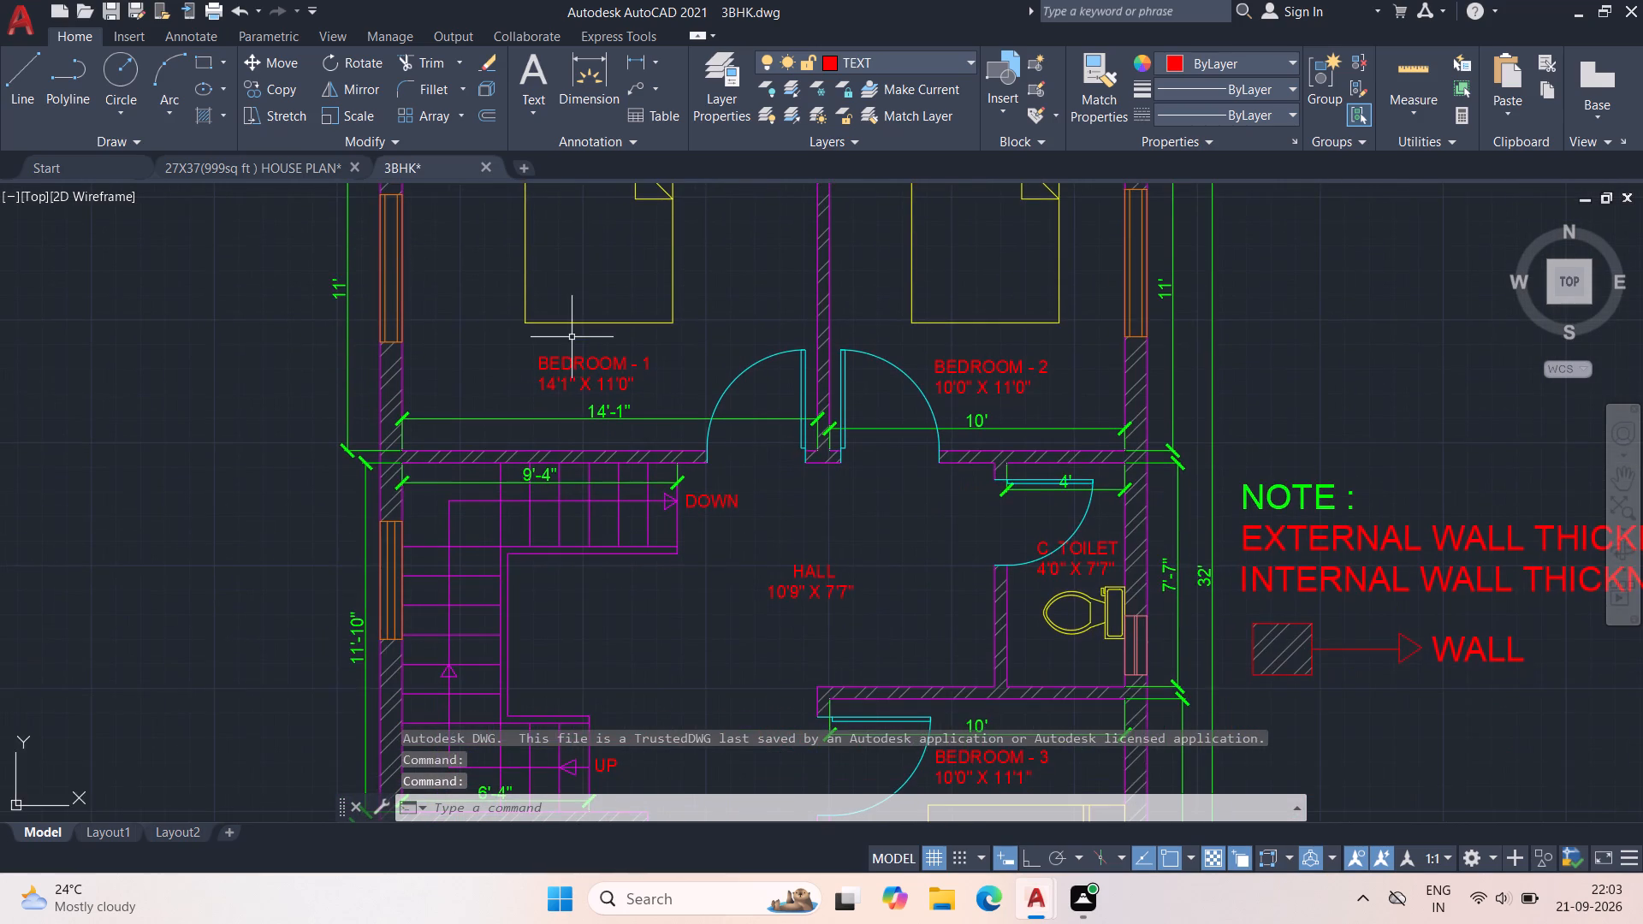
pyautogui.scroll(-1, 572, 337)
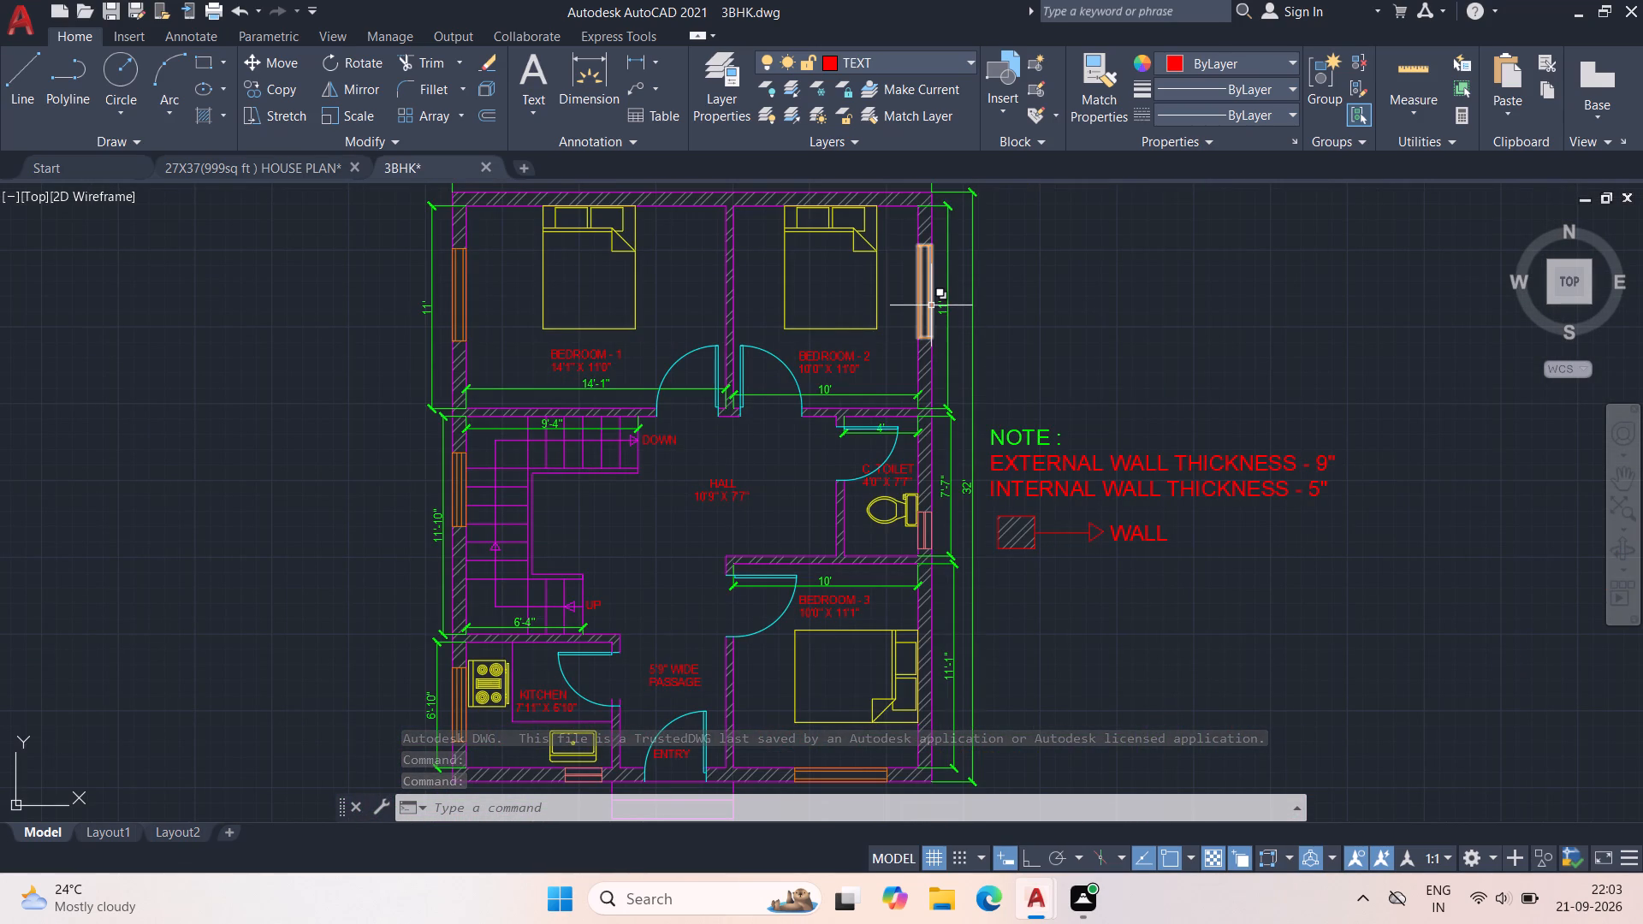
pyautogui.click(931, 305)
pyautogui.click(1025, 383)
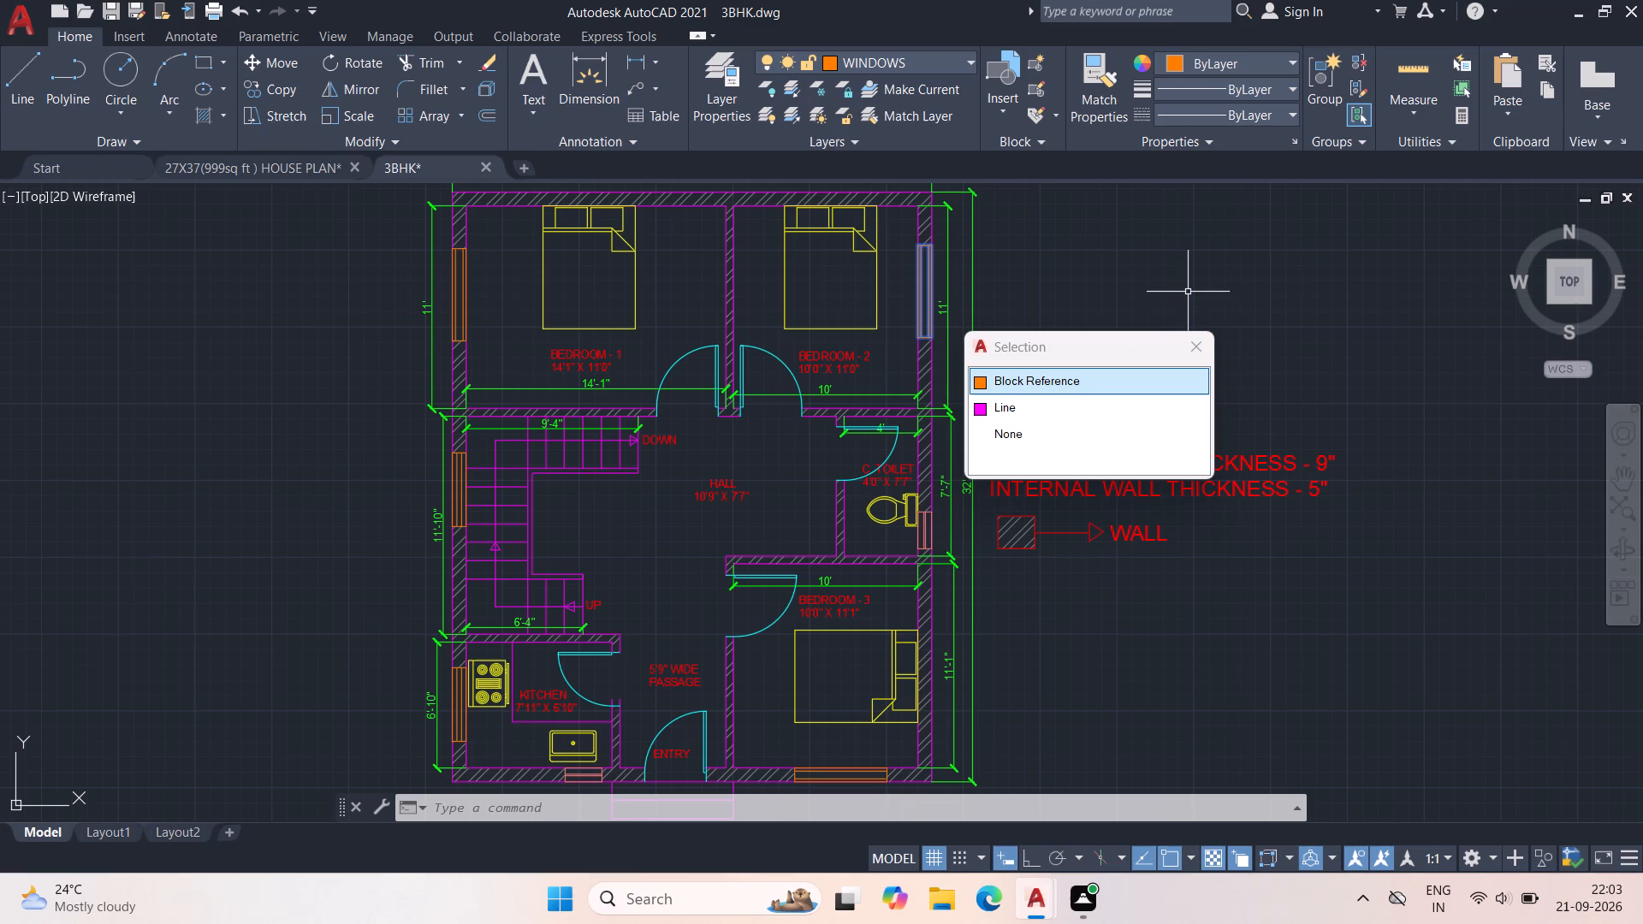
pyautogui.moveTo(1186, 293); pyautogui.dragTo(1082, 332, button='middle')
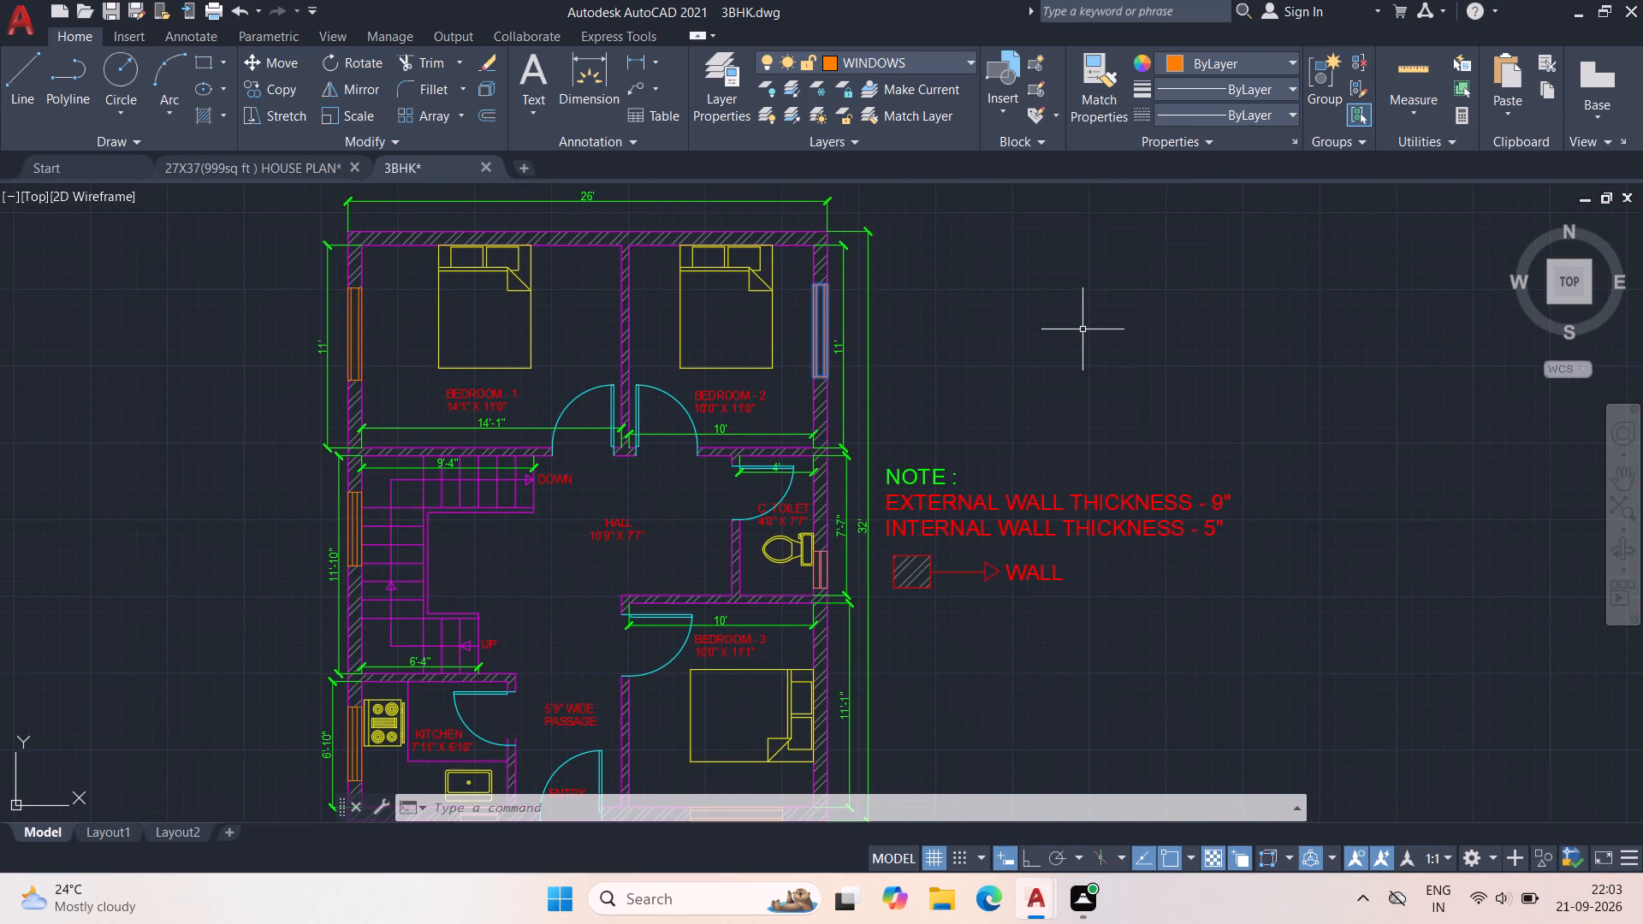
pyautogui.hotkey('ctrl', 'c')
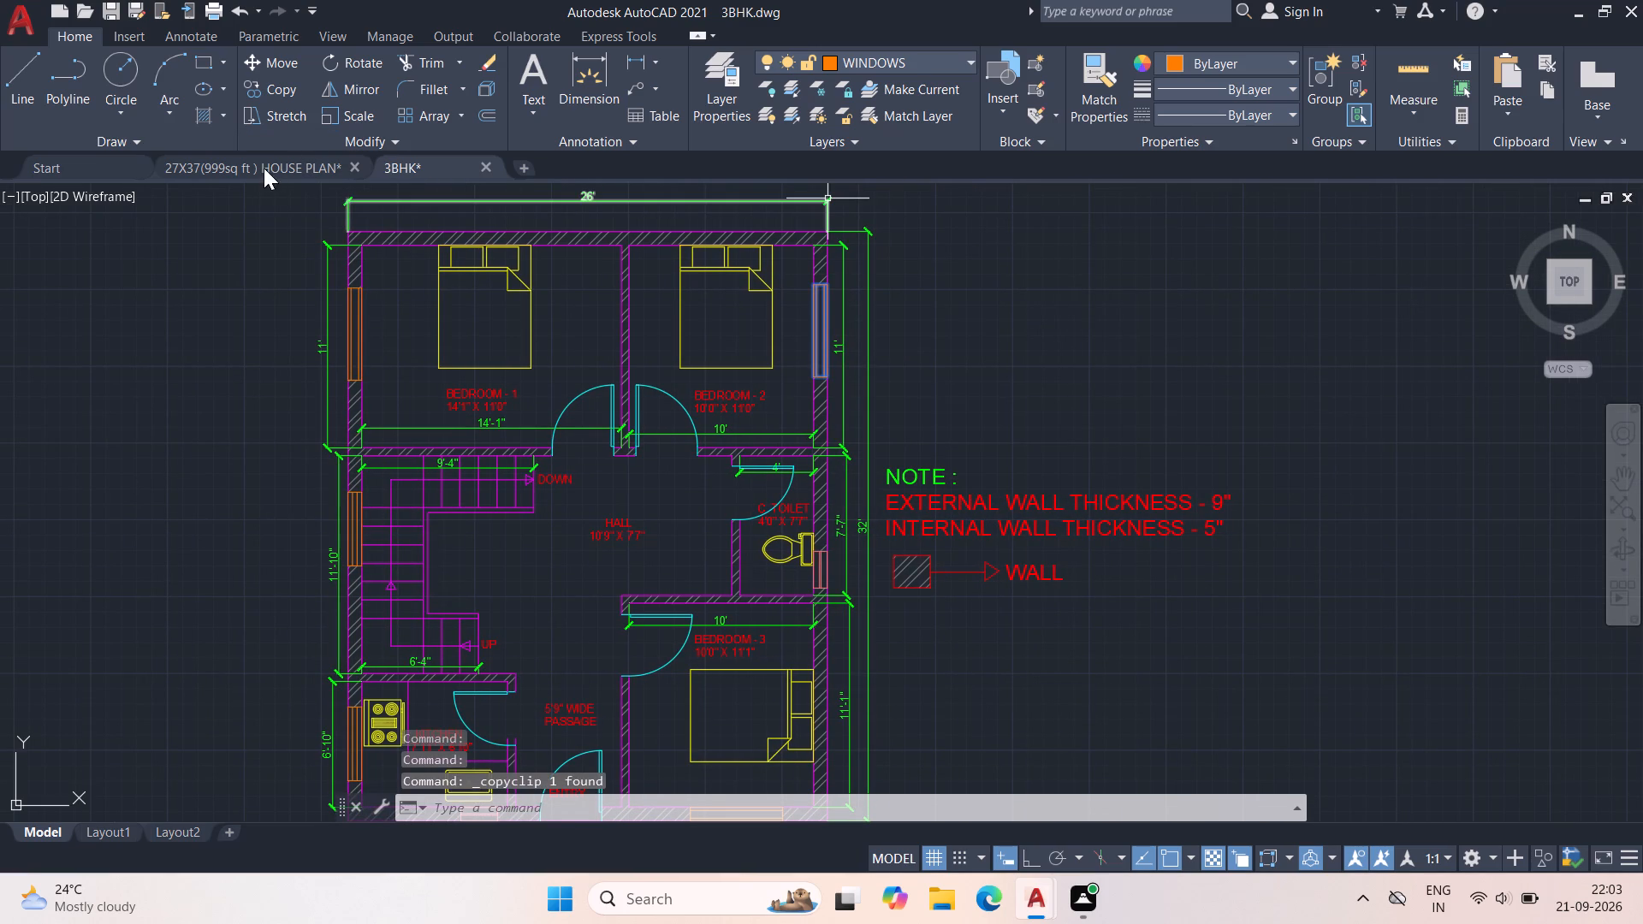
pyautogui.click(264, 166)
pyautogui.moveTo(1002, 465); pyautogui.dragTo(477, 344, button='middle')
pyautogui.scroll(-1, 477, 348)
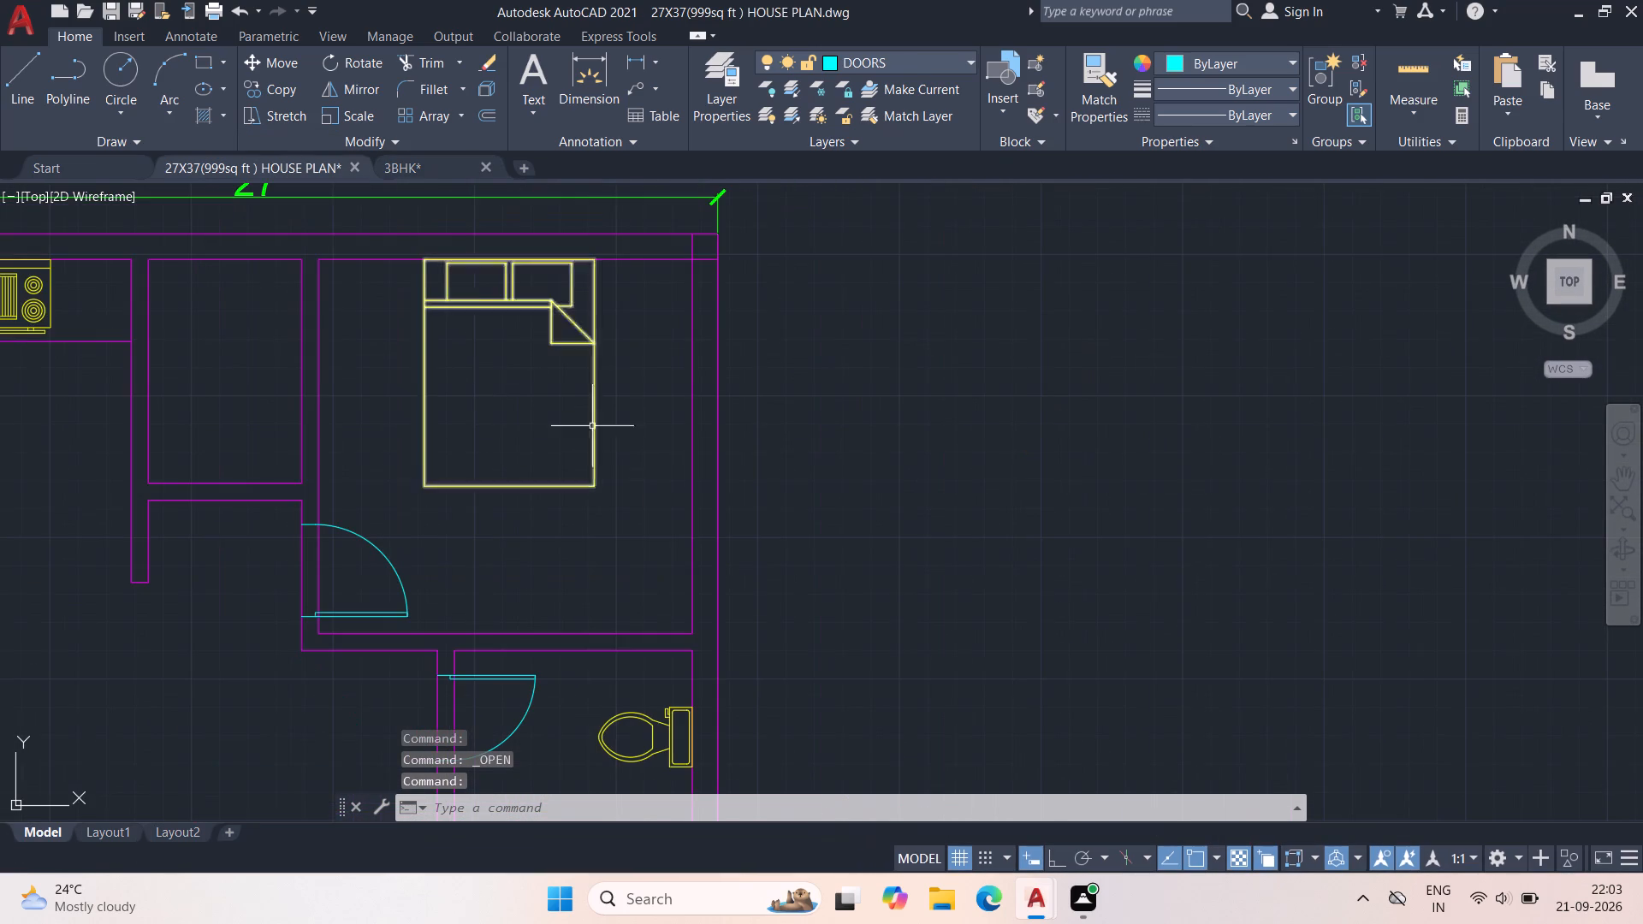
pyautogui.hotkey('ctrl', 'v')
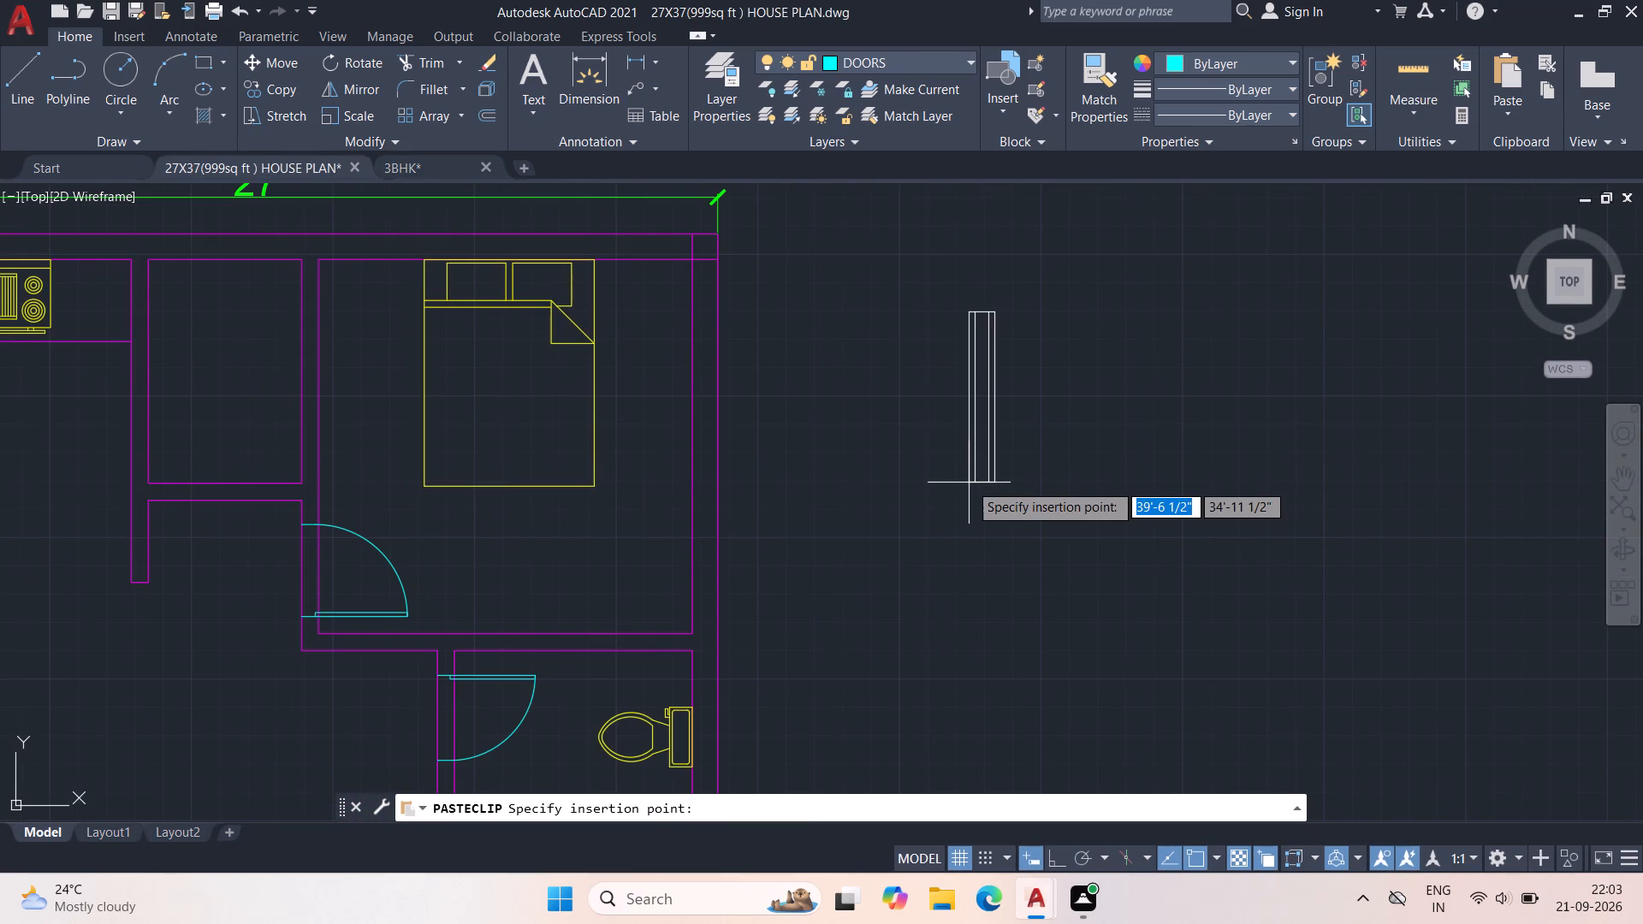
pyautogui.click(967, 482)
pyautogui.scroll(-1, 969, 483)
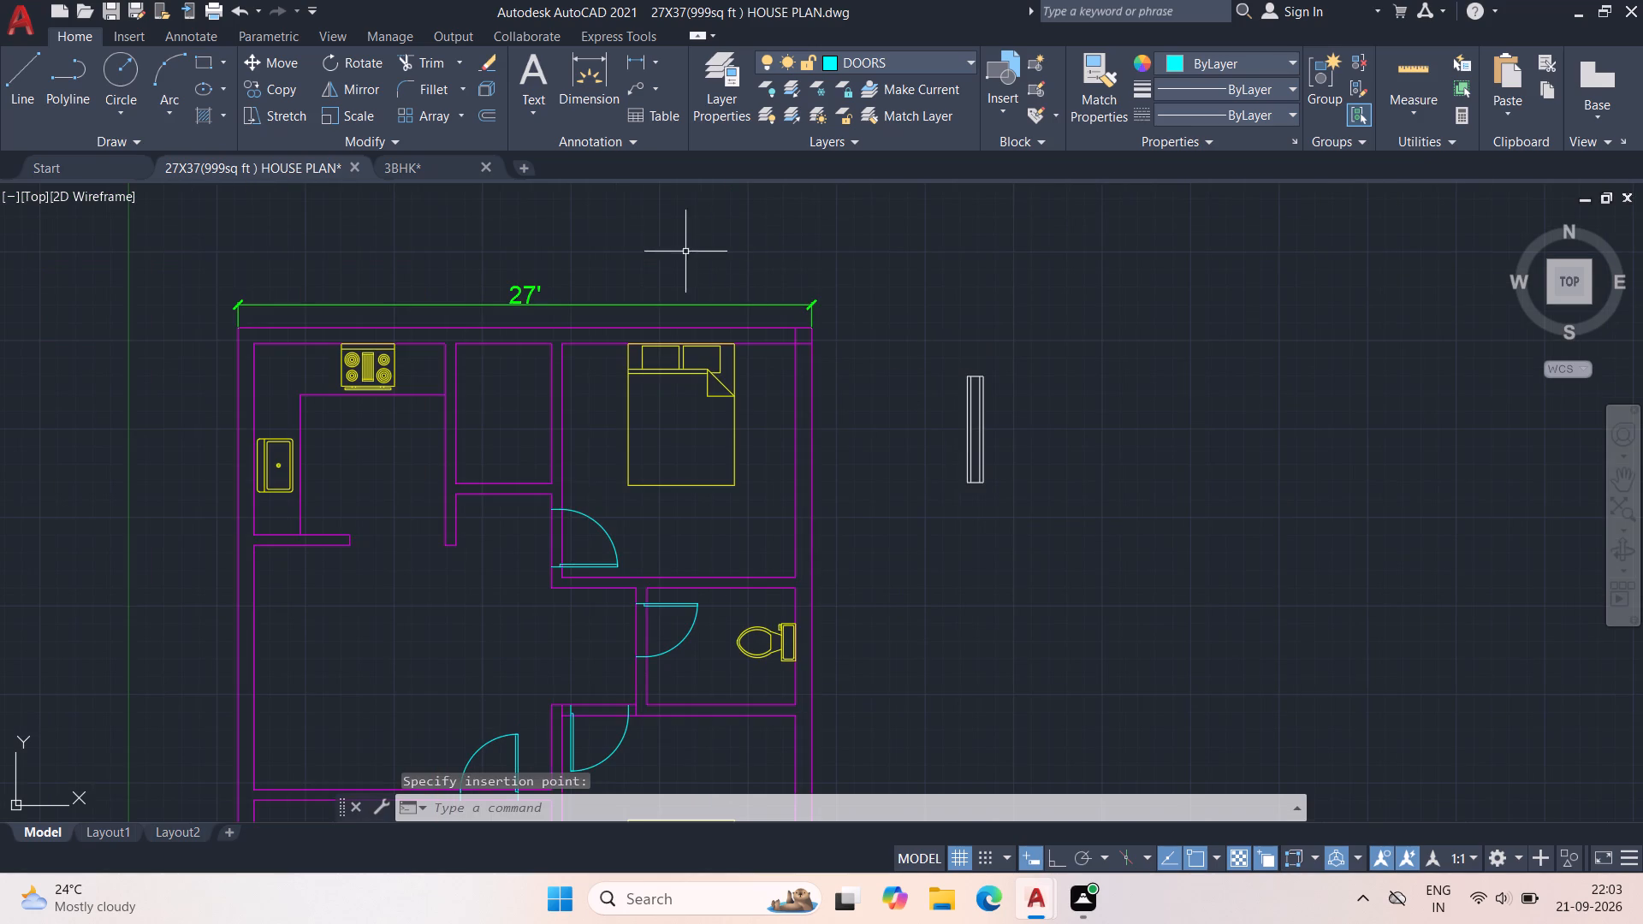
# Copy the window block beside the staircase in 3BHK and paste it just outside the 27X37 plan's east wall, near the toilet.
pyautogui.click(386, 162)
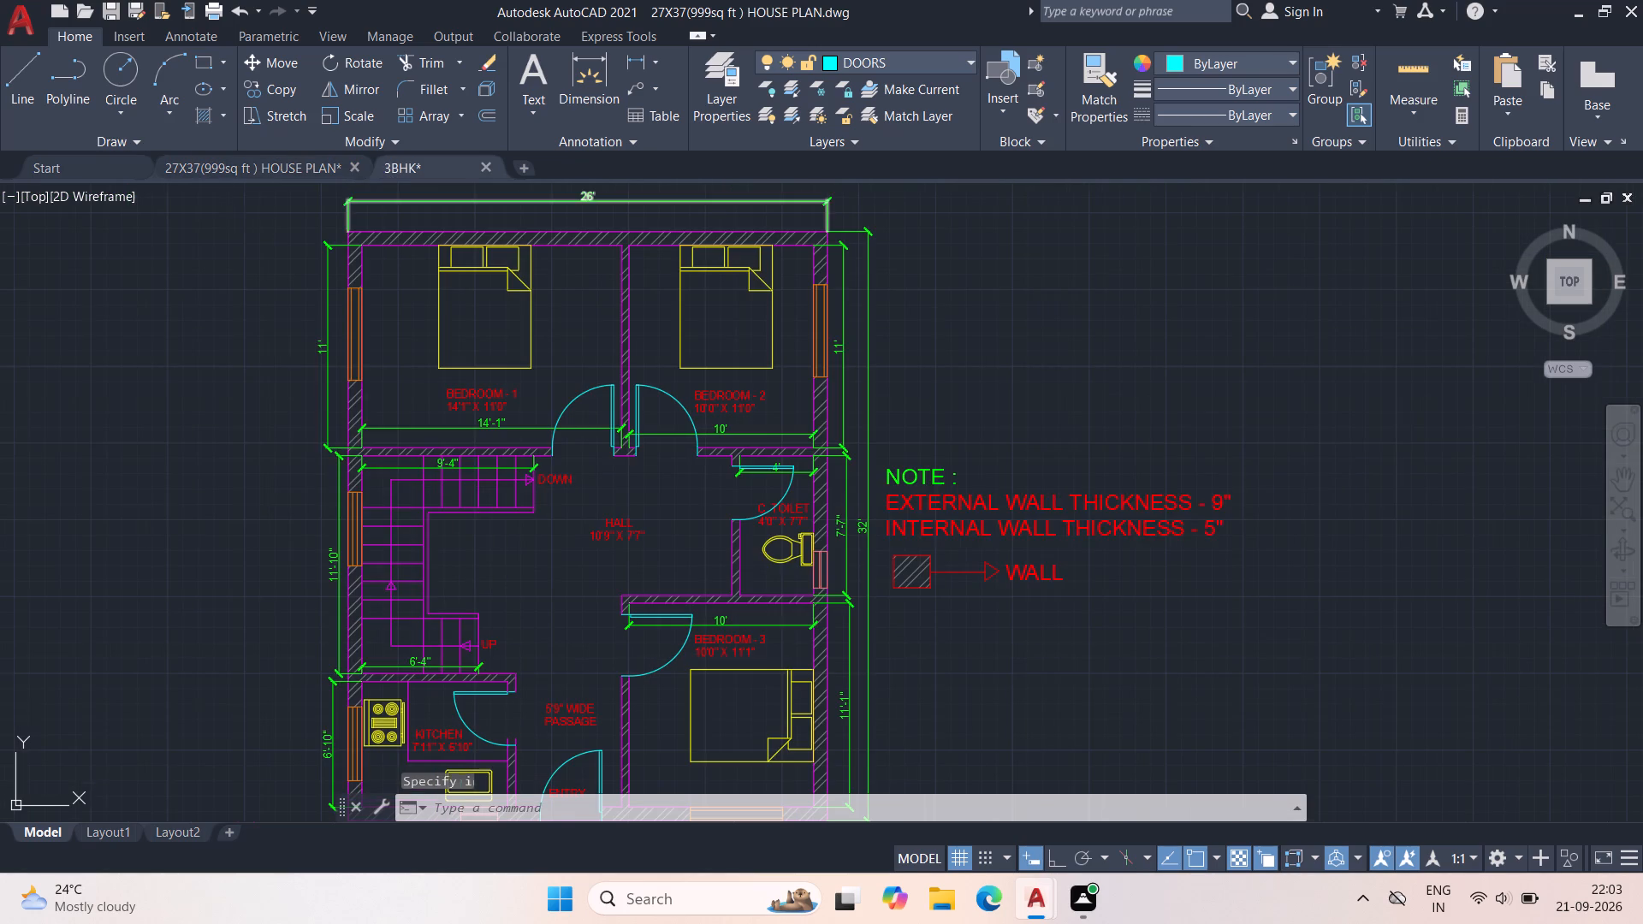
pyautogui.moveTo(753, 240); pyautogui.dragTo(767, 141, button='middle')
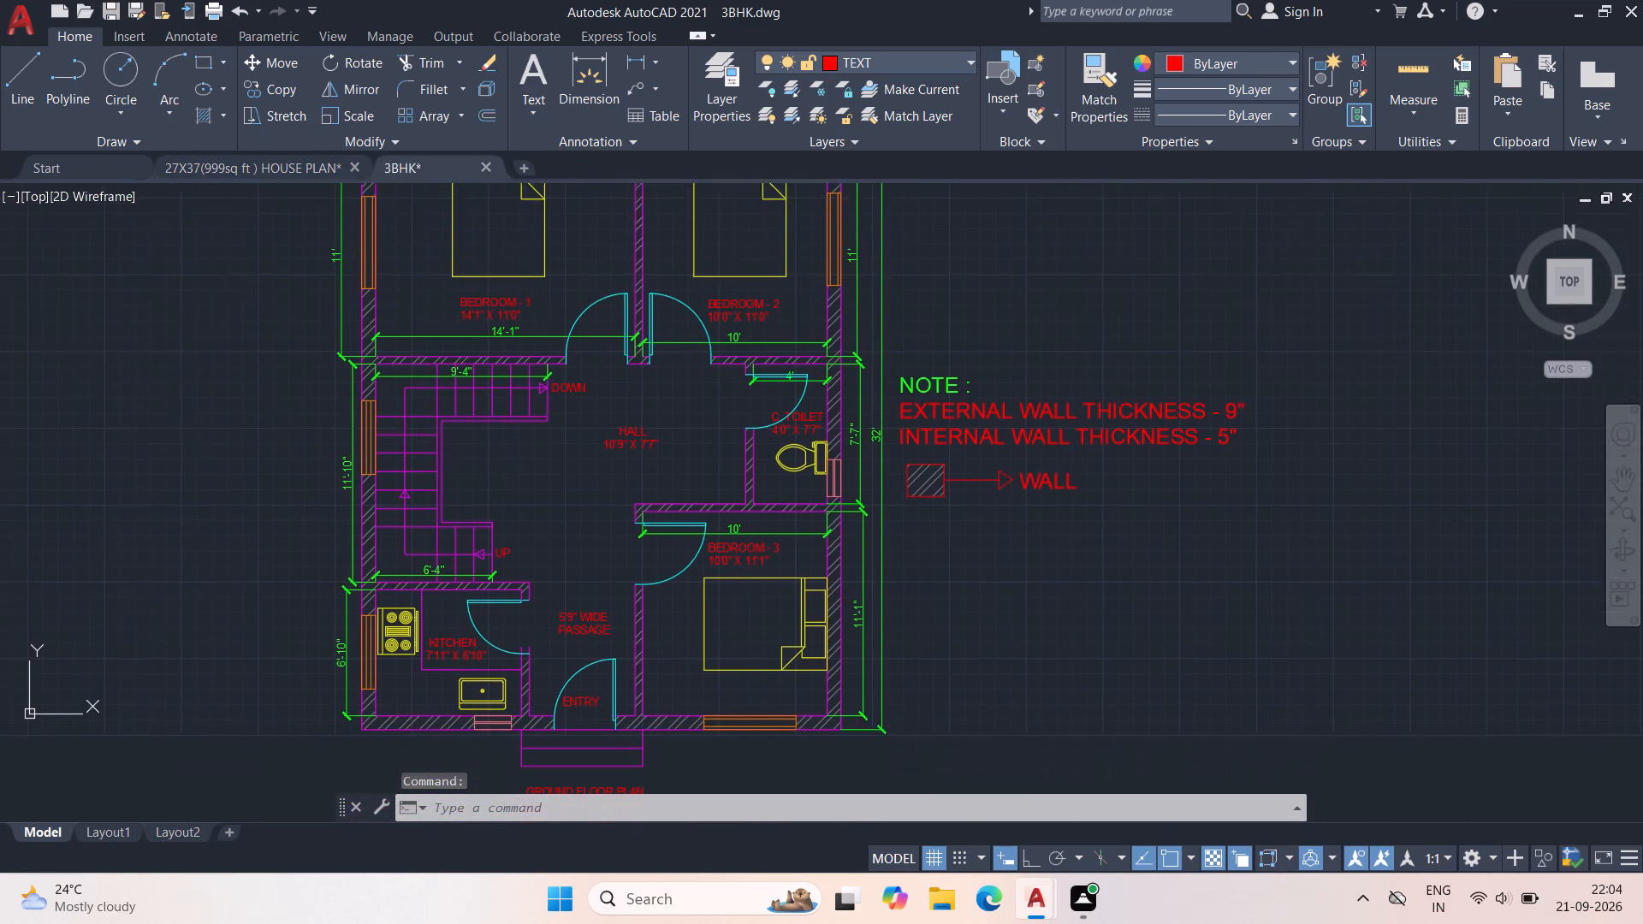
pyautogui.moveTo(767, 141); pyautogui.dragTo(768, 118, button='middle')
pyautogui.click(370, 395)
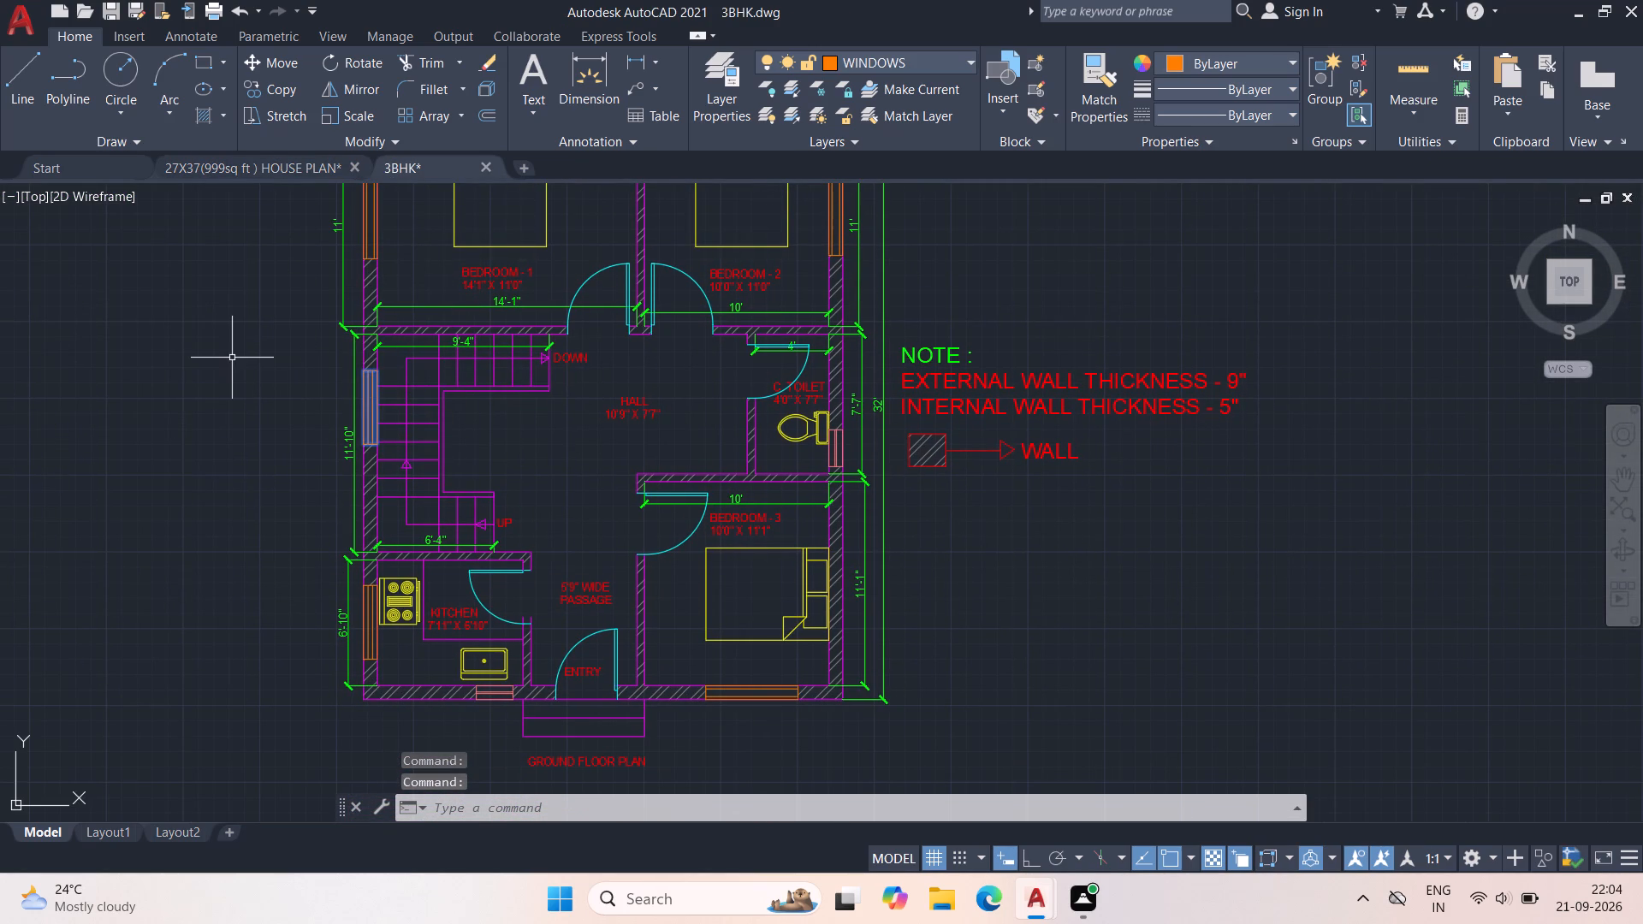
pyautogui.hotkey('ctrl', 'c')
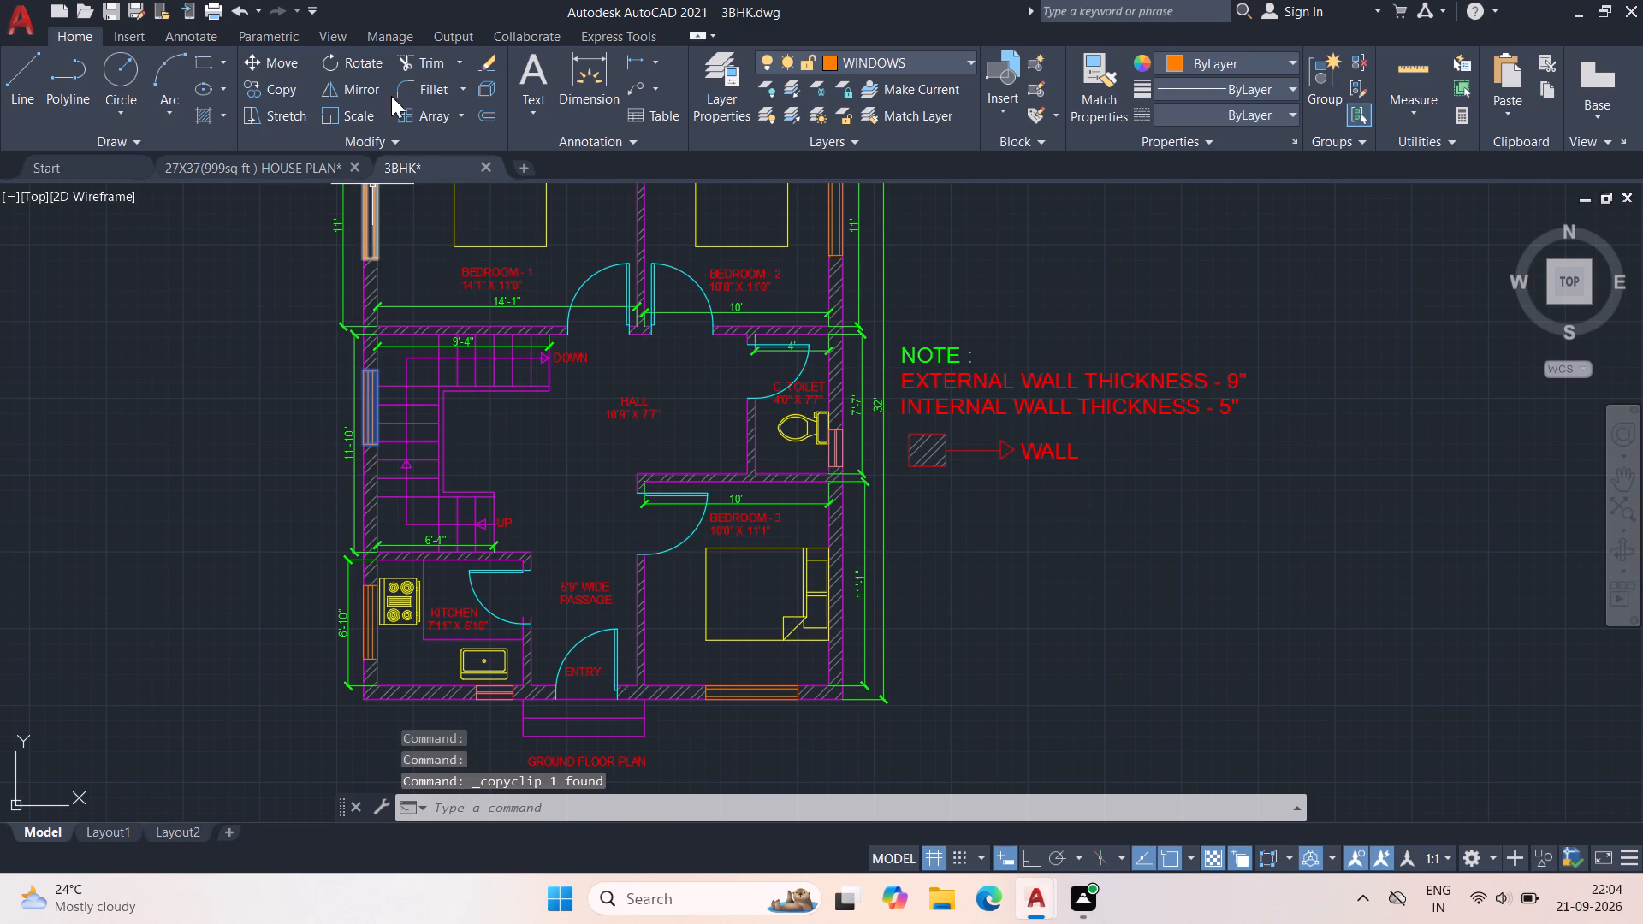
pyautogui.click(282, 158)
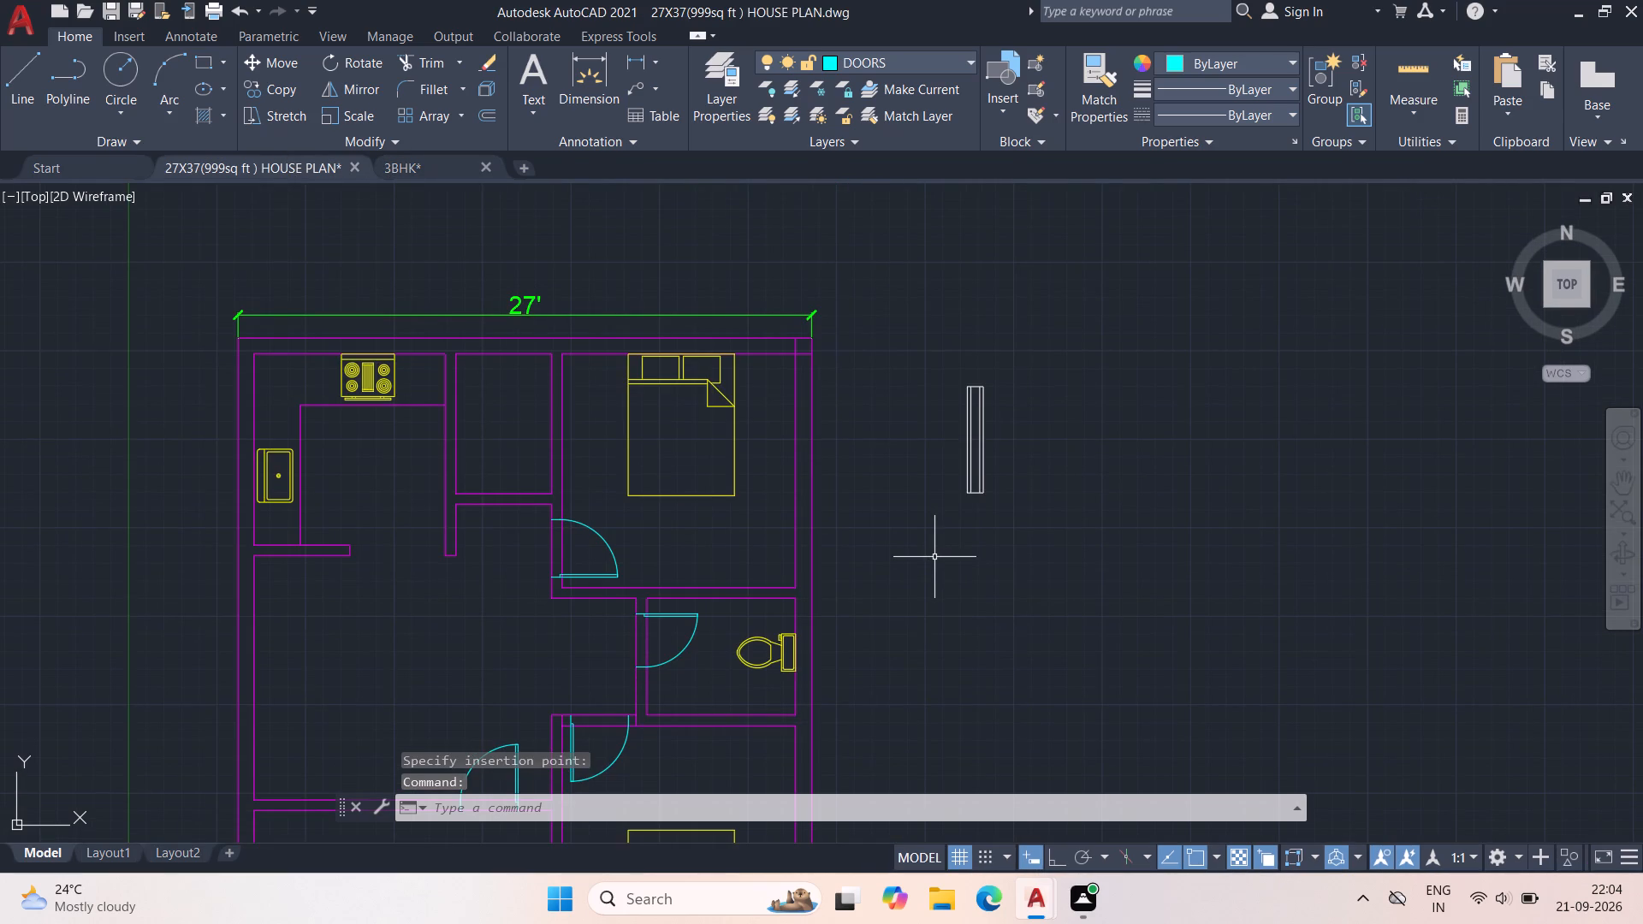
pyautogui.hotkey('ctrl', 'v')
pyautogui.click(880, 614)
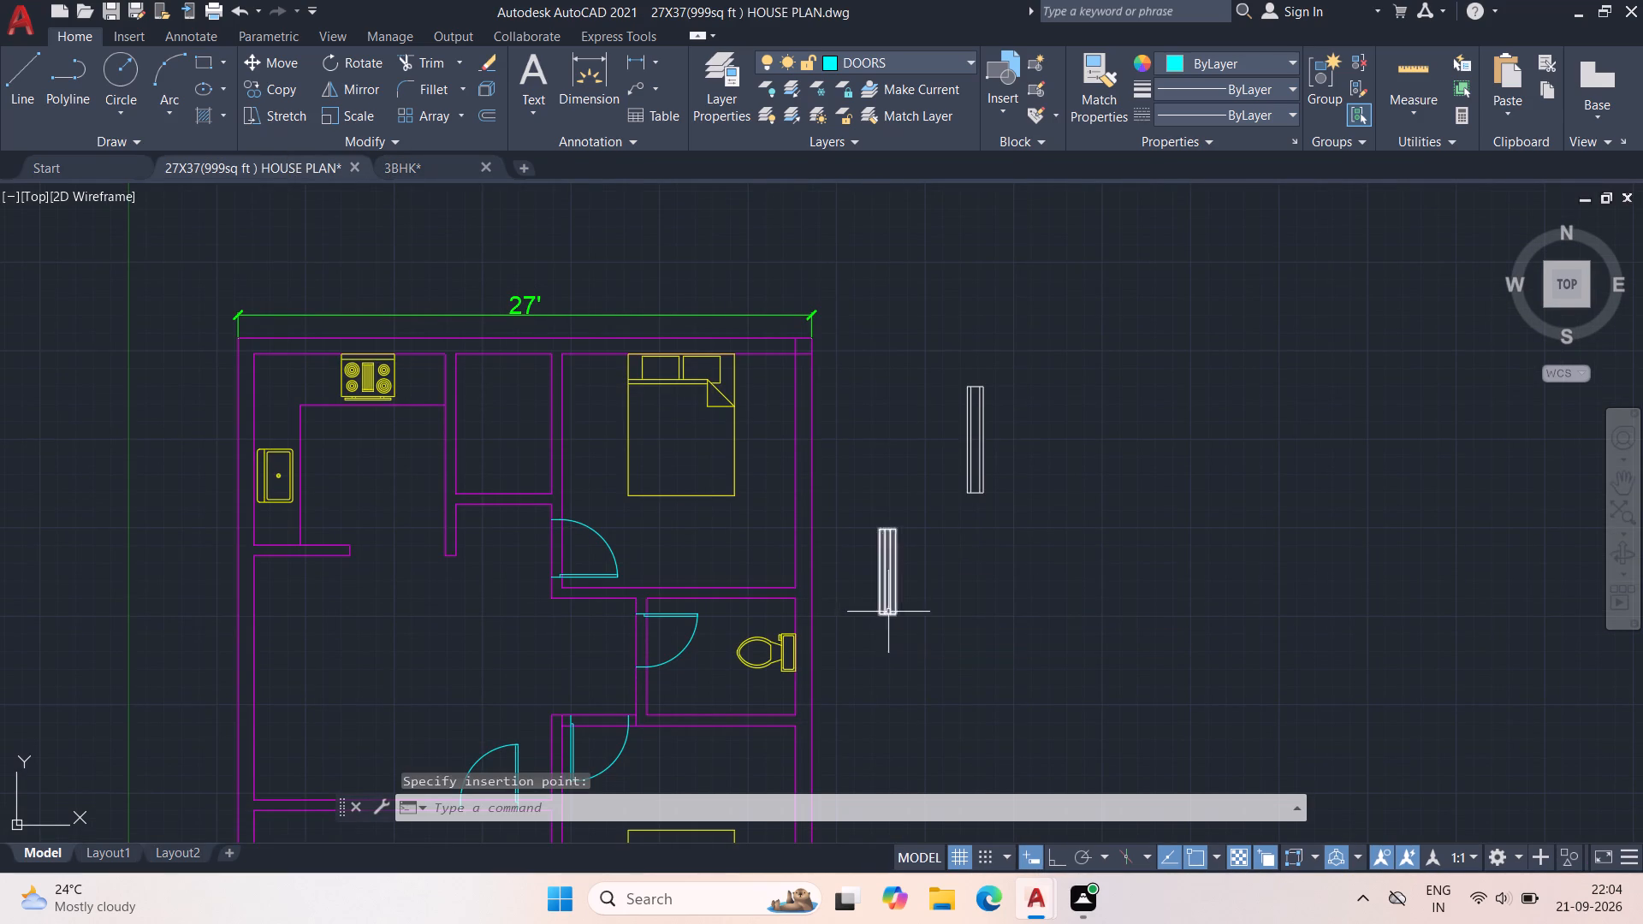
# Copy the ventilator block from the kitchen's bottom wall in 3BHK and paste it beside the windows outside the 27X37 plan.
pyautogui.click(427, 163)
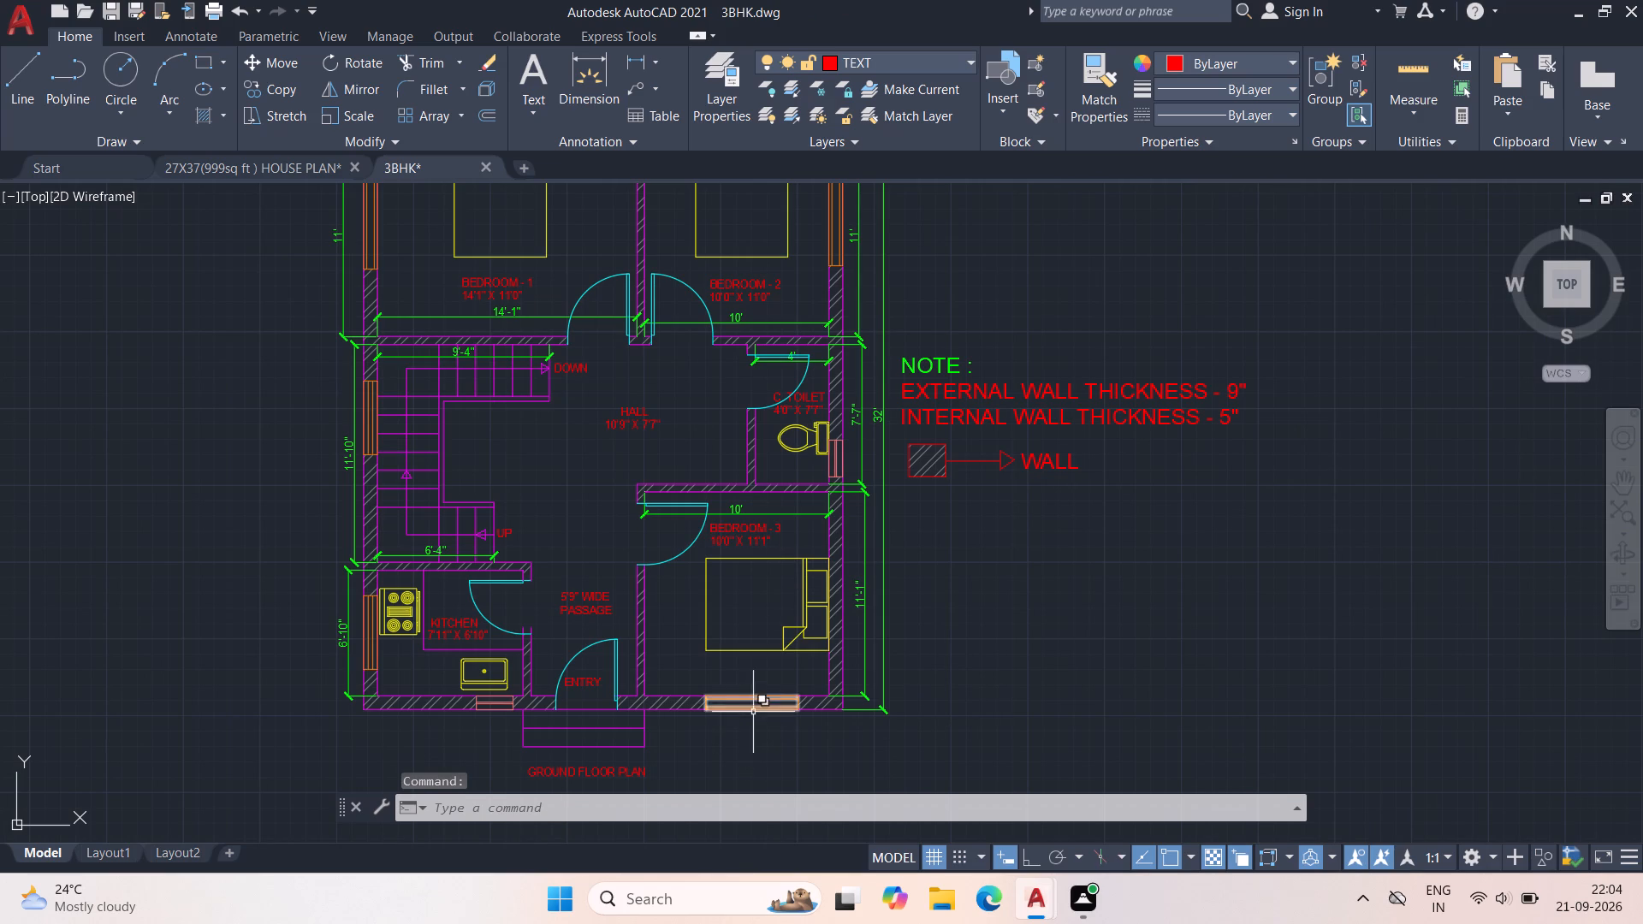
pyautogui.click(488, 714)
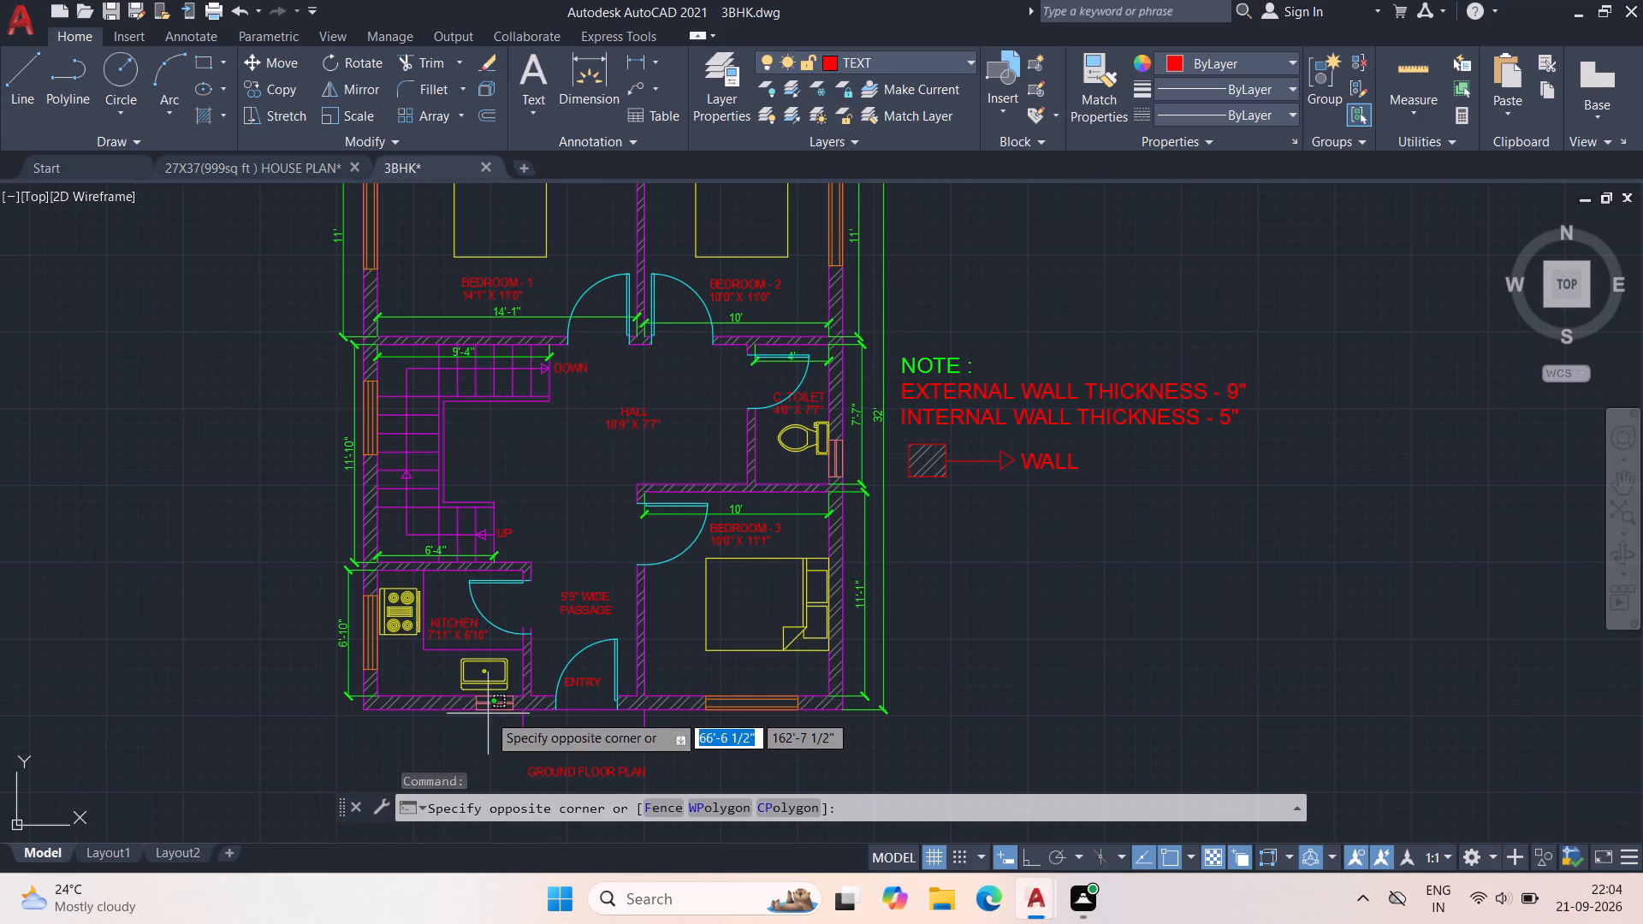
pyautogui.click(499, 696)
pyautogui.click(489, 703)
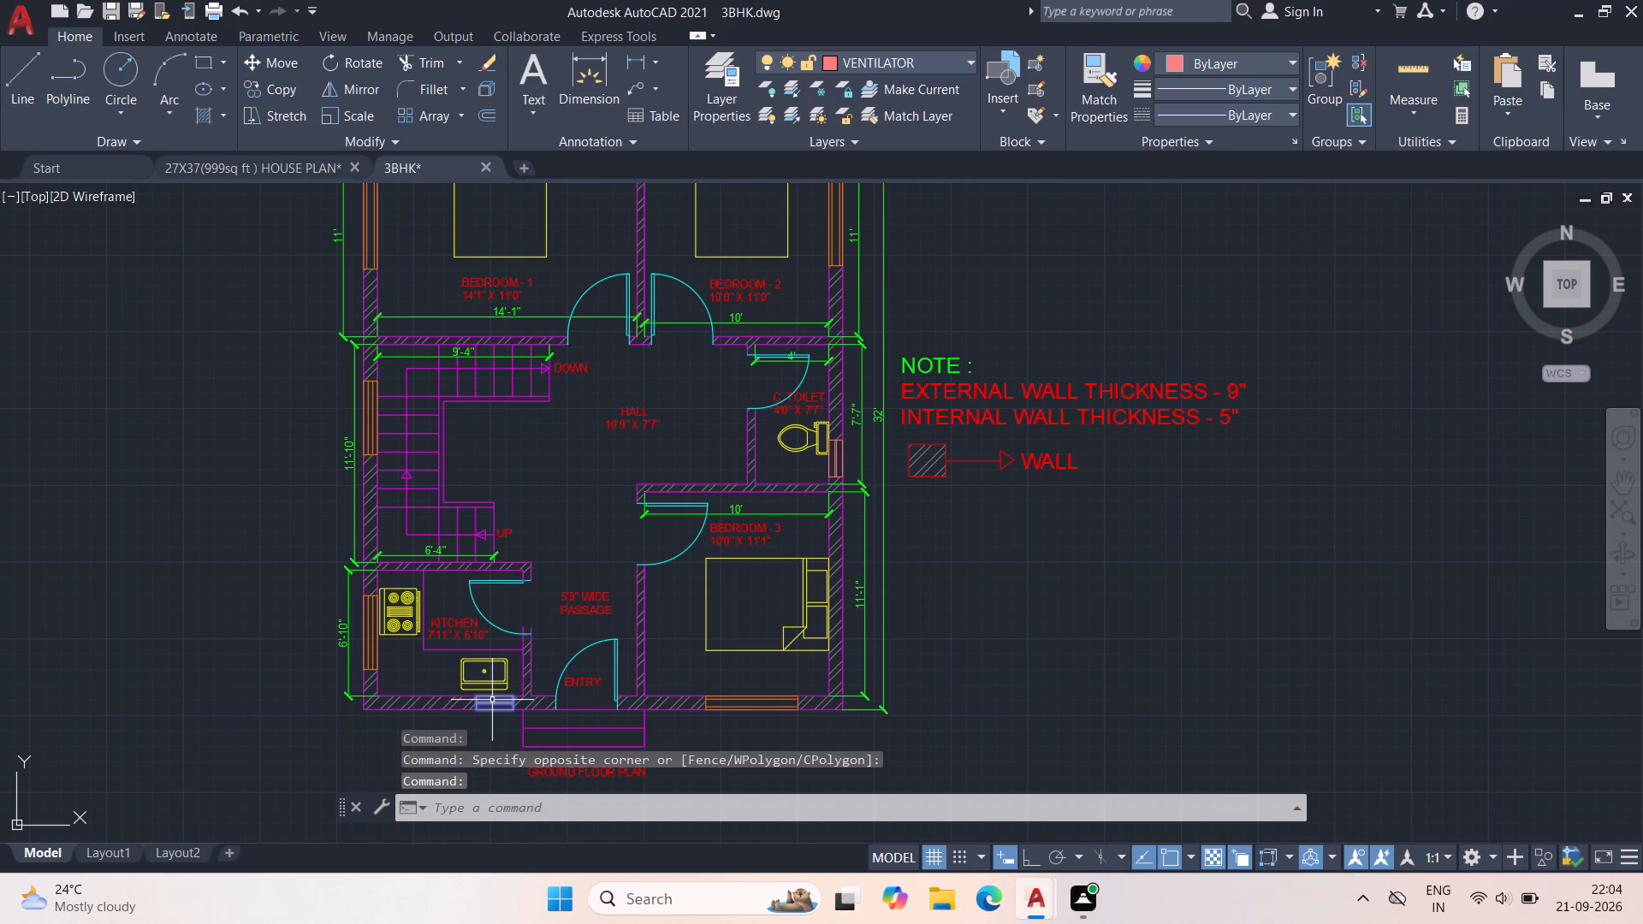
pyautogui.hotkey('ctrl', 'c')
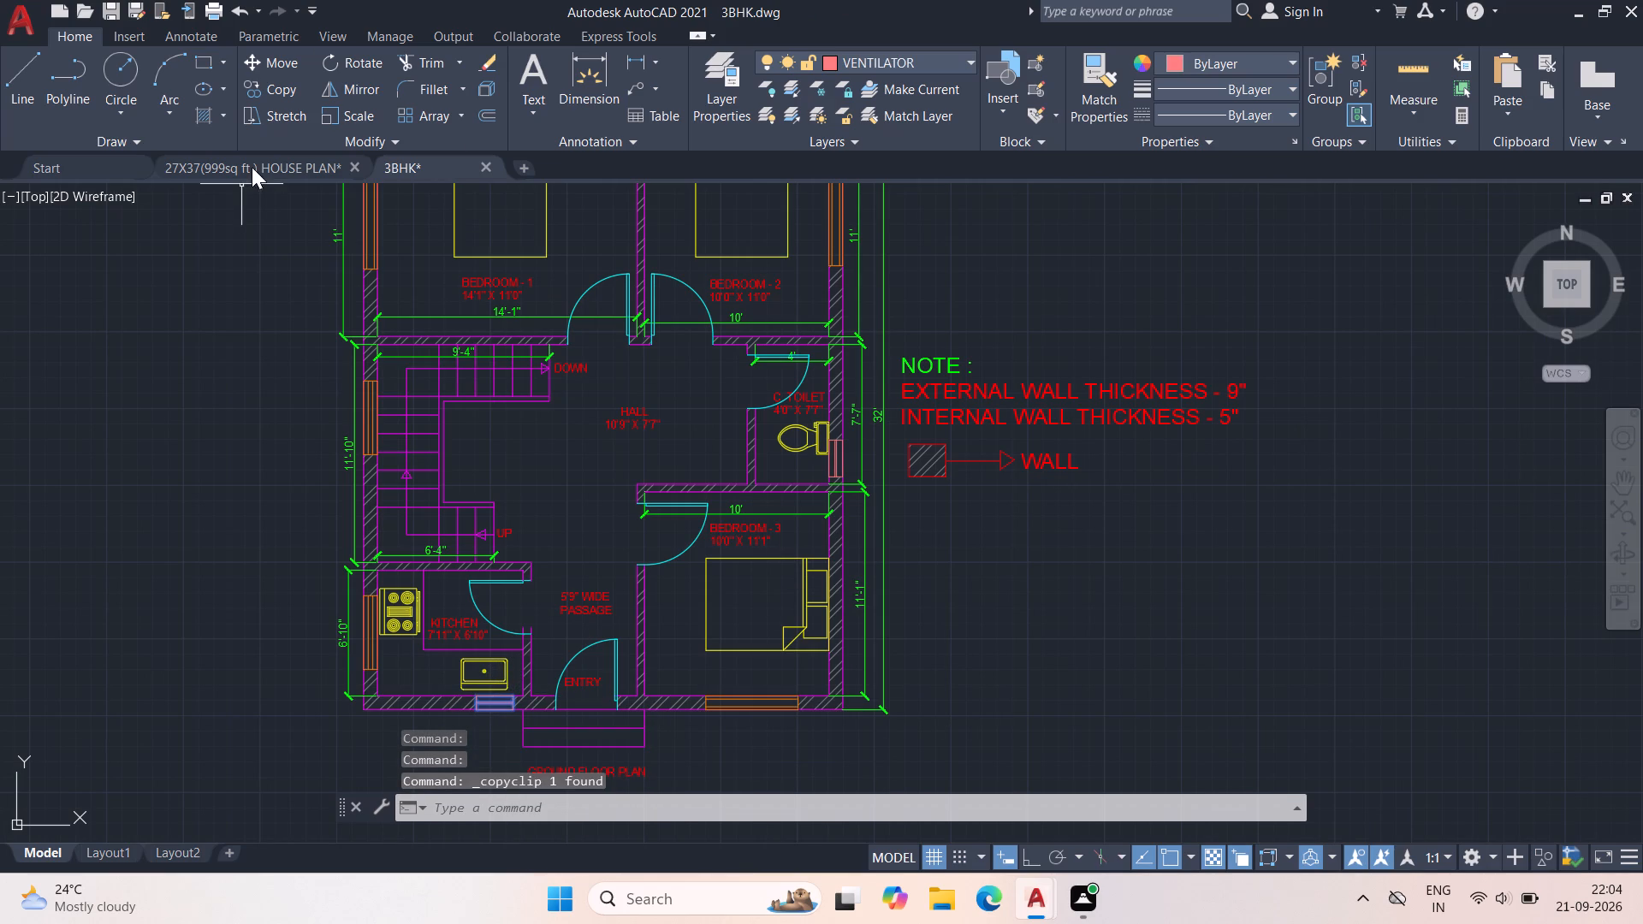
pyautogui.click(254, 162)
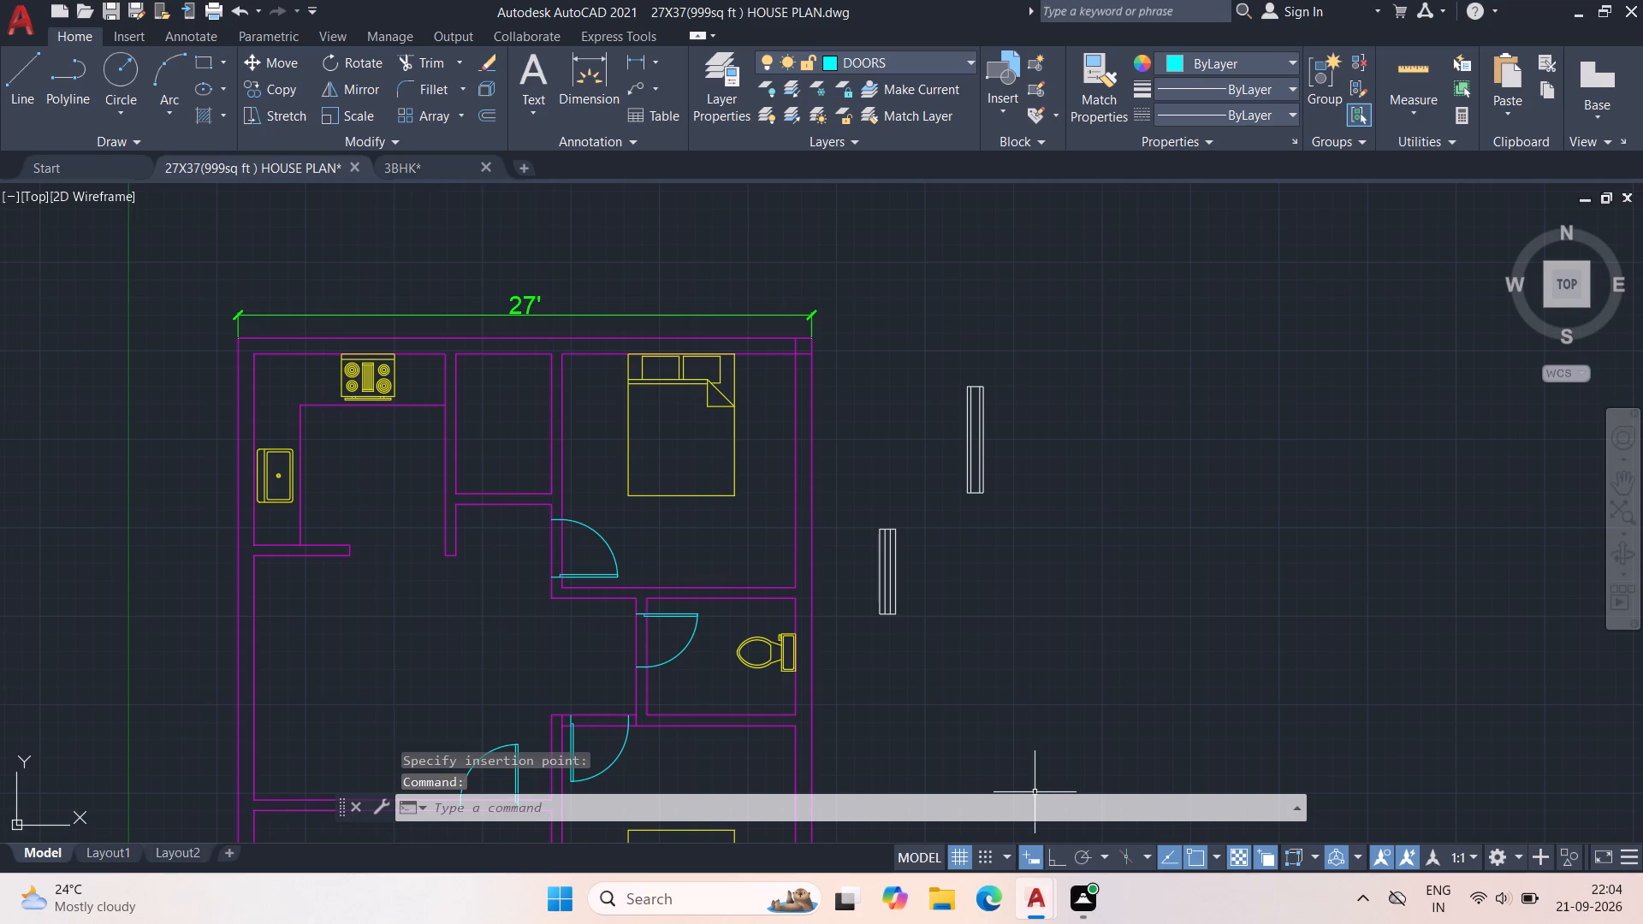
pyautogui.hotkey('ctrl', 'v')
pyautogui.click(954, 590)
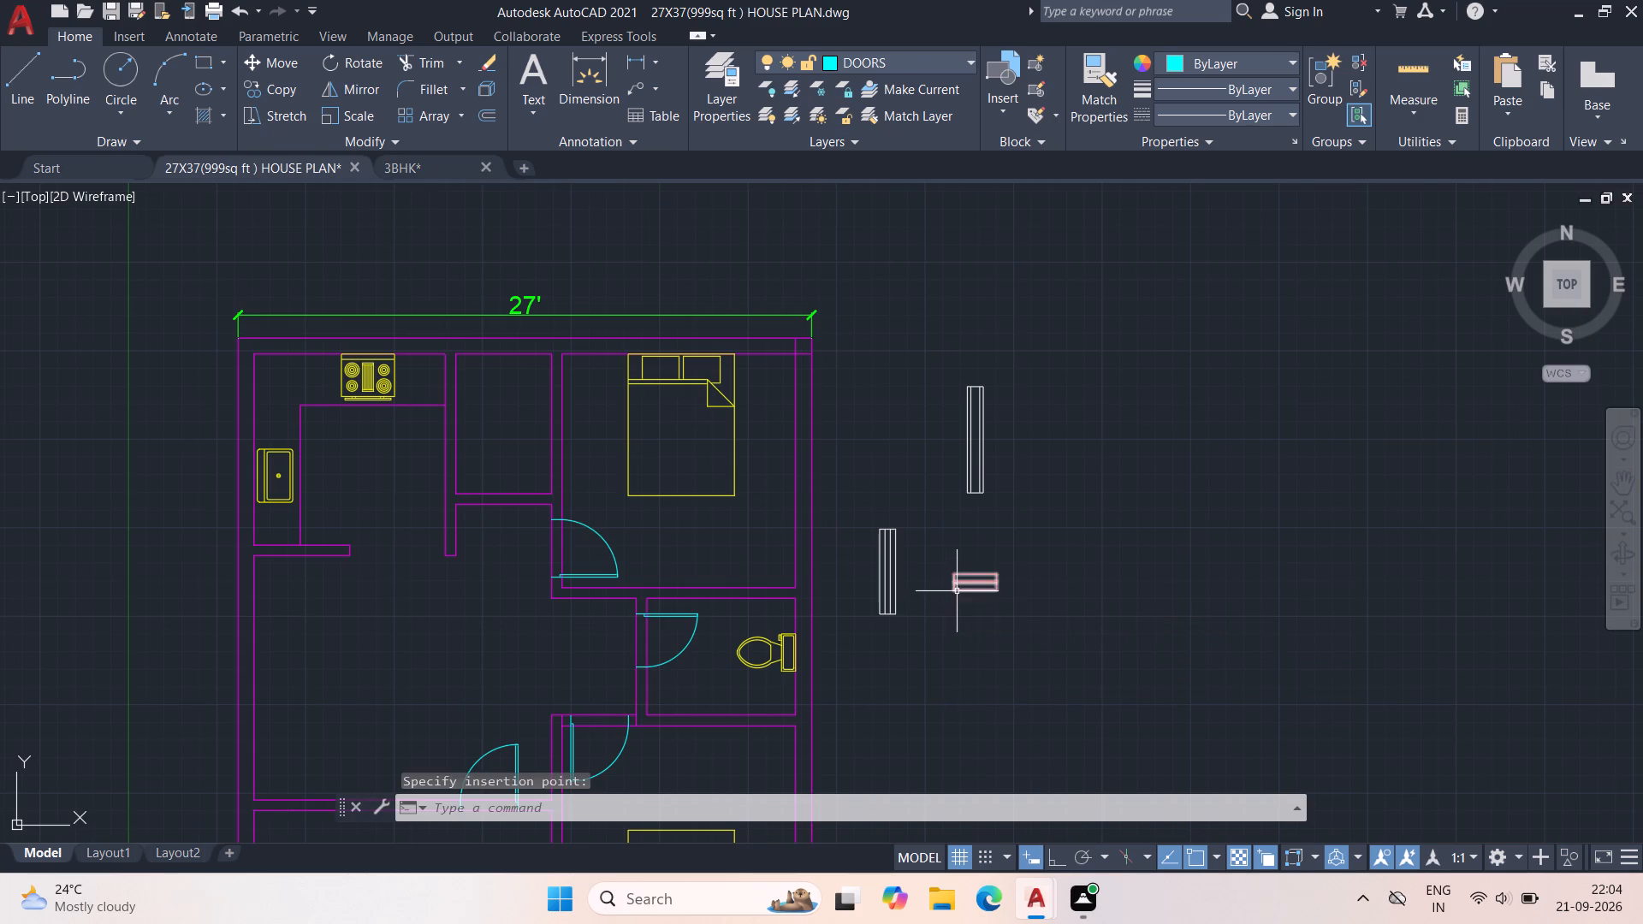
# Copy the horizontal window block from Bedroom-3's bottom wall in 3BHK and paste it outside the 27X37 plan, against the east wall's upper end.
pyautogui.click(400, 172)
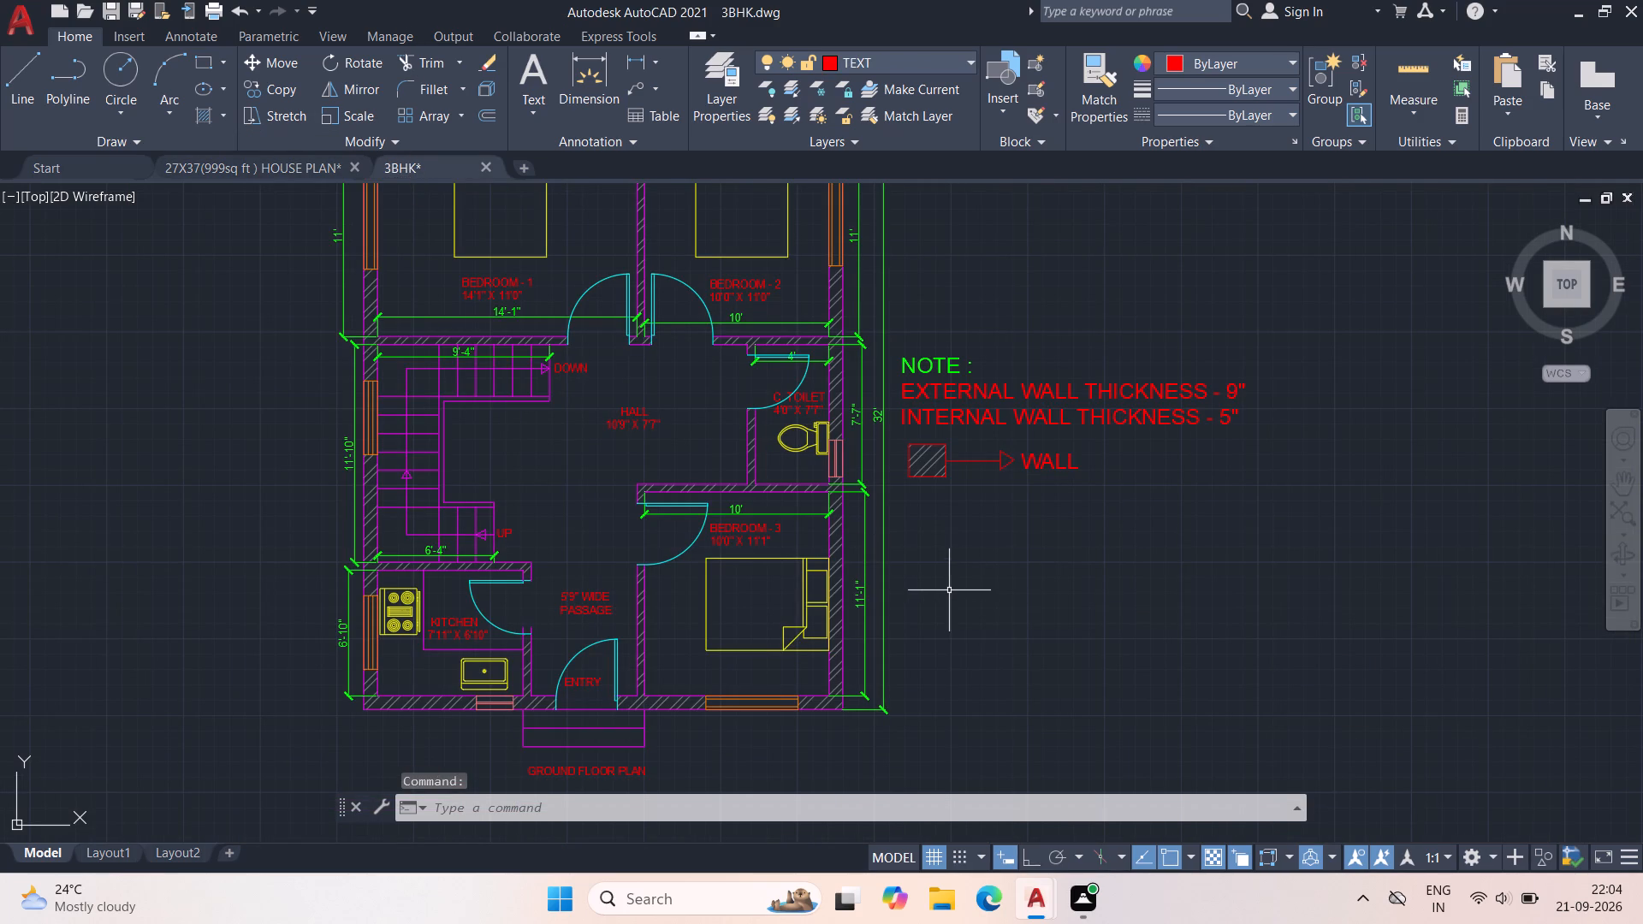
pyautogui.moveTo(952, 589); pyautogui.dragTo(961, 602, button='middle')
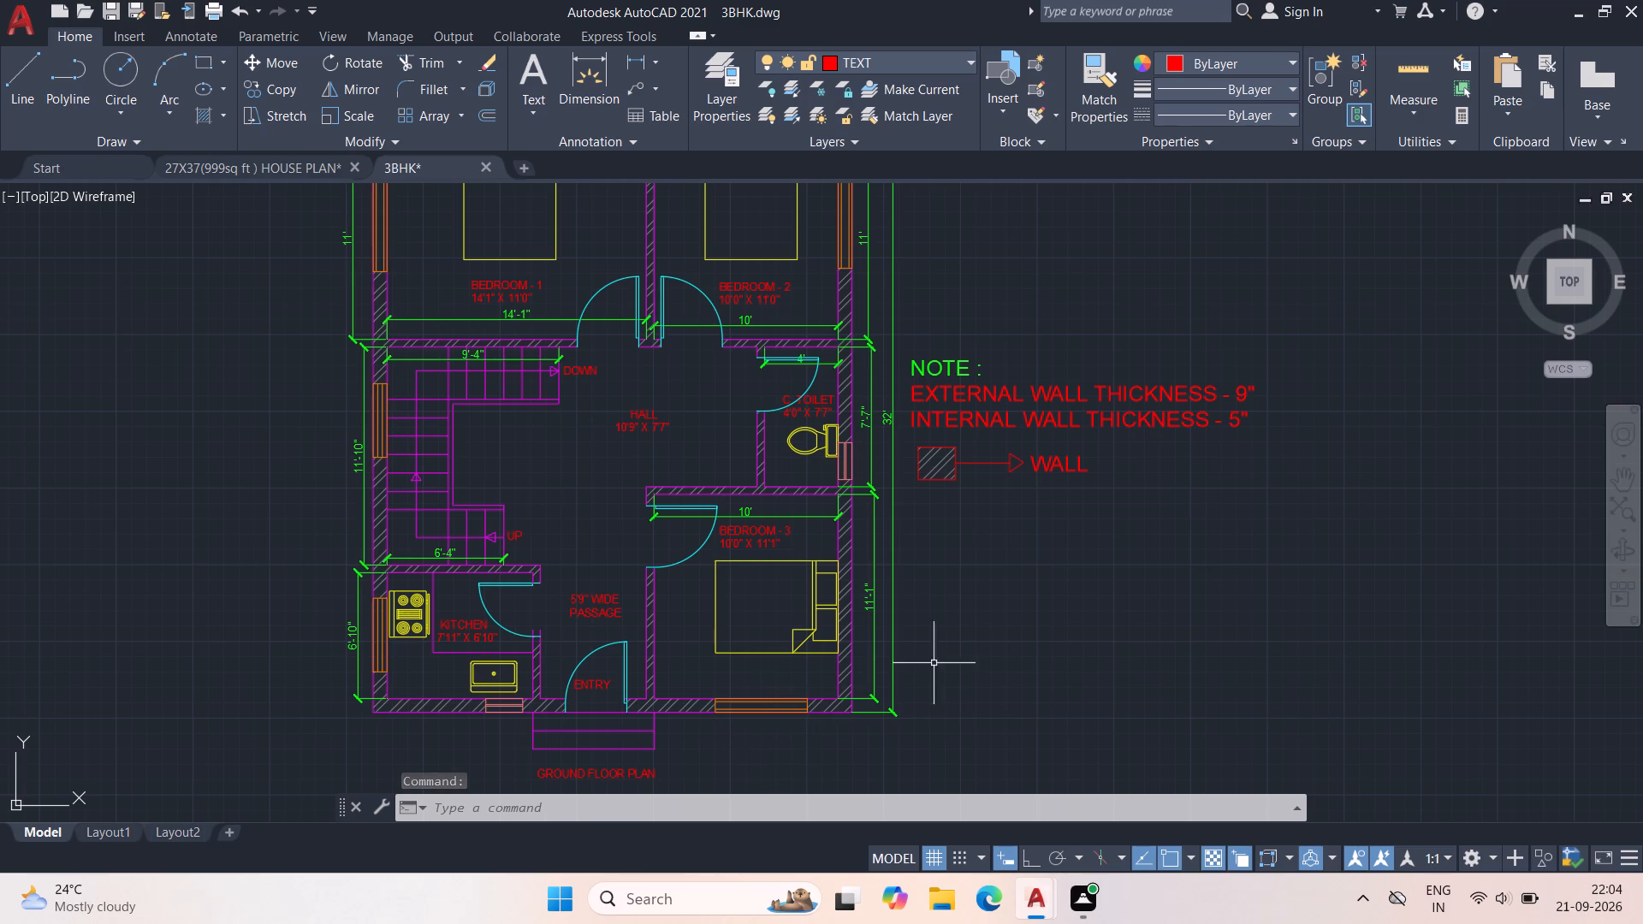
pyautogui.moveTo(1004, 626); pyautogui.dragTo(1017, 636, button='middle')
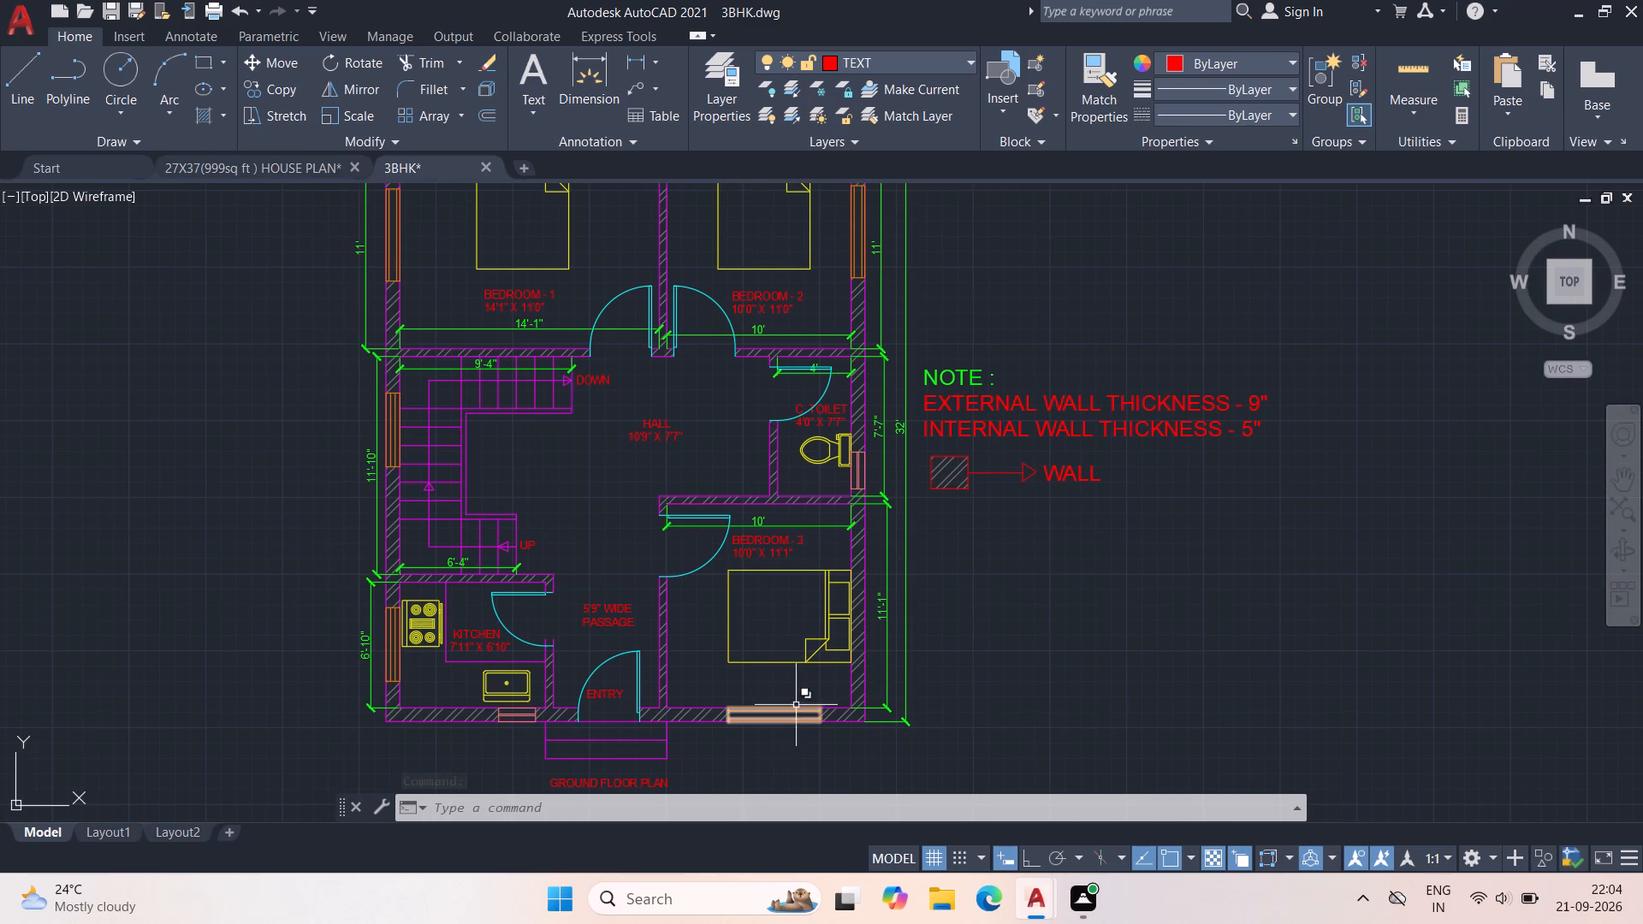
pyautogui.click(787, 717)
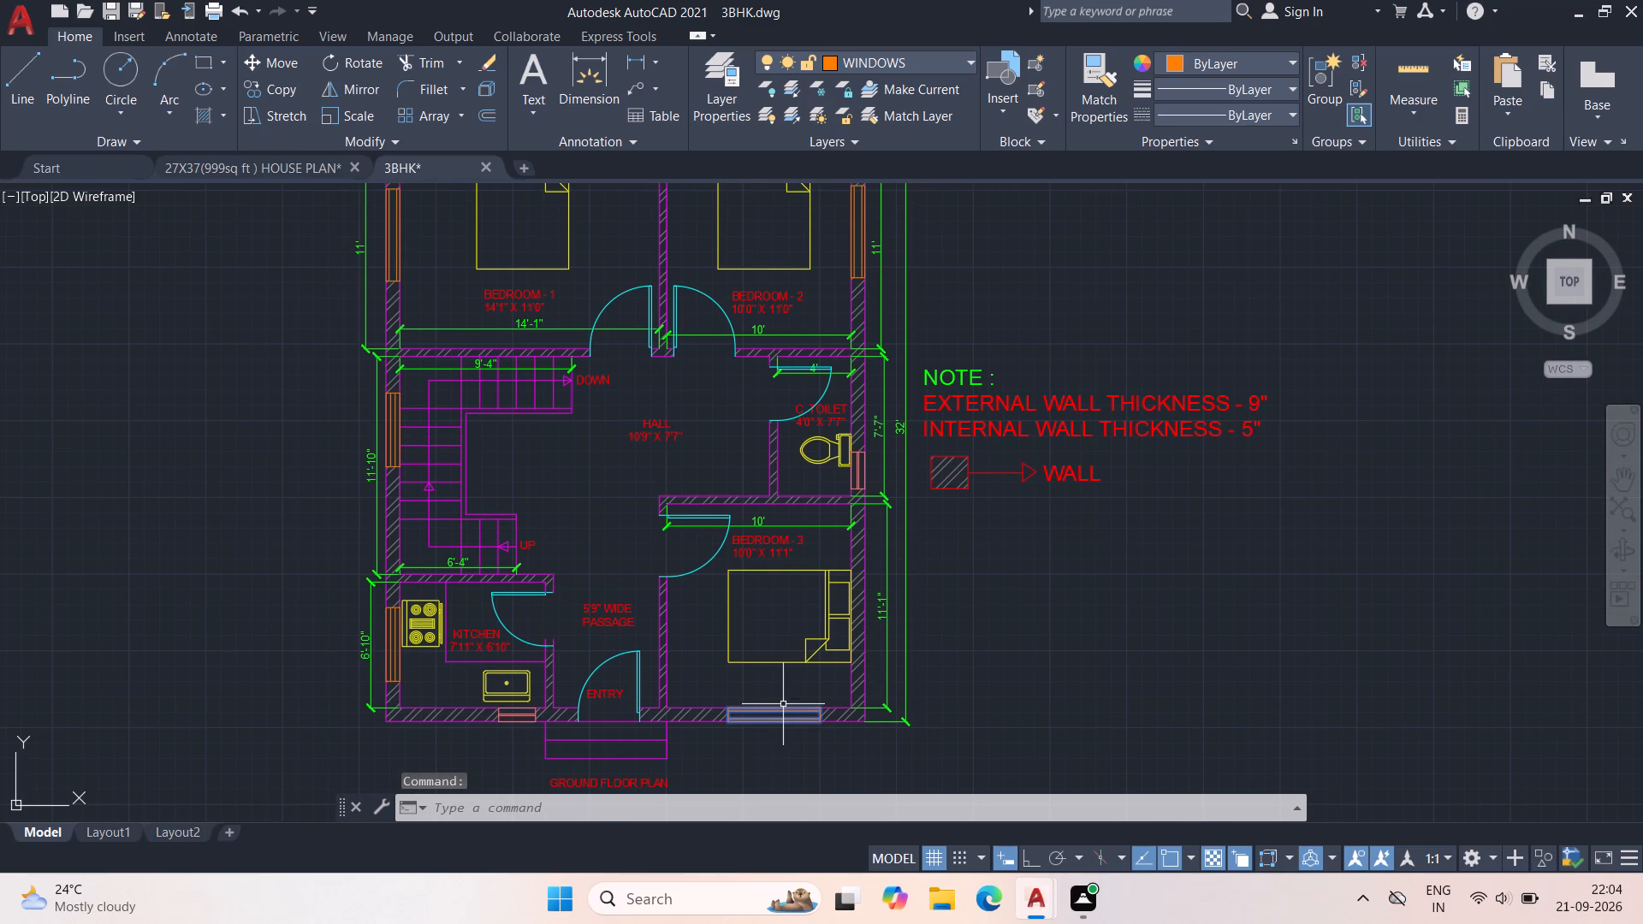
pyautogui.hotkey('ctrl', 'c')
pyautogui.click(242, 162)
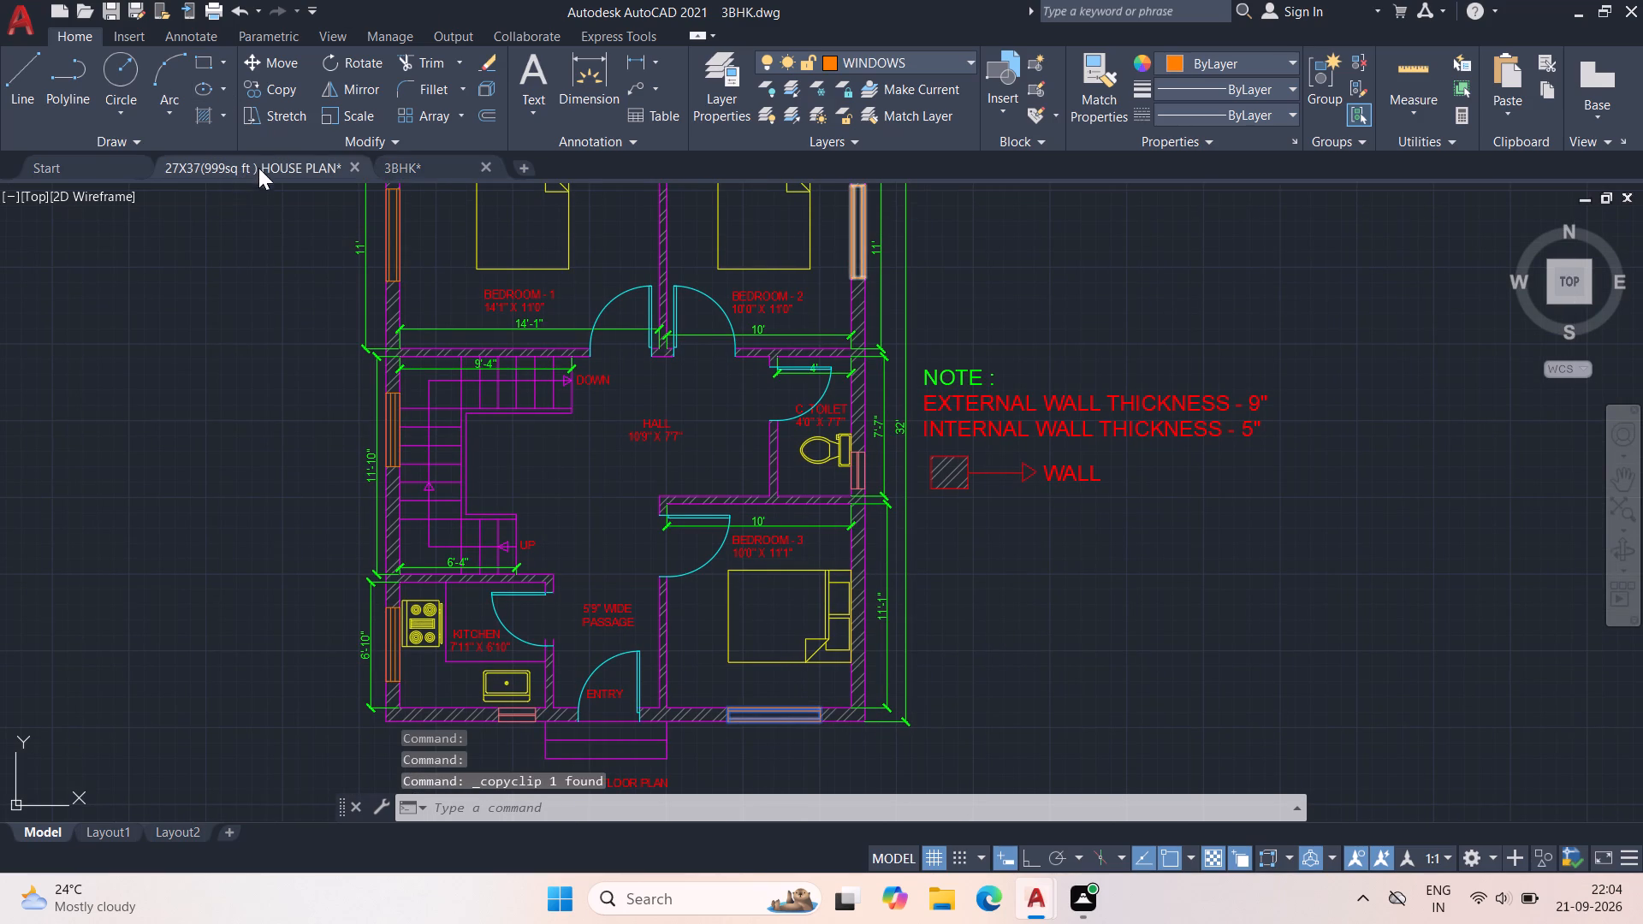
pyautogui.hotkey('ctrl', 'v')
pyautogui.scroll(-1, 1102, 575)
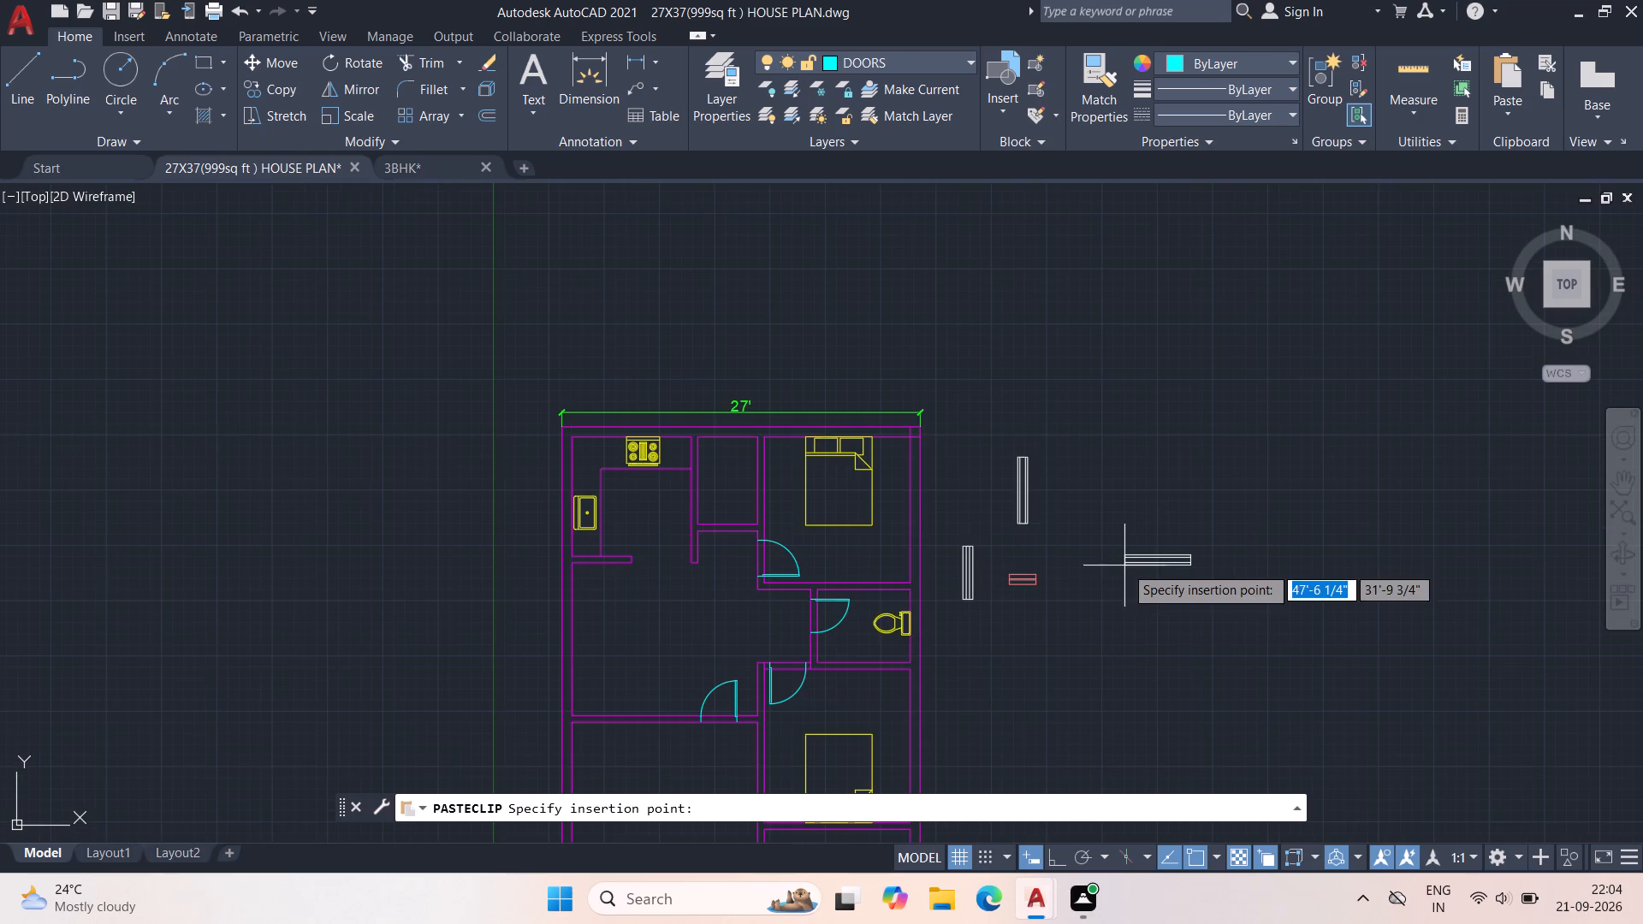
pyautogui.click(920, 447)
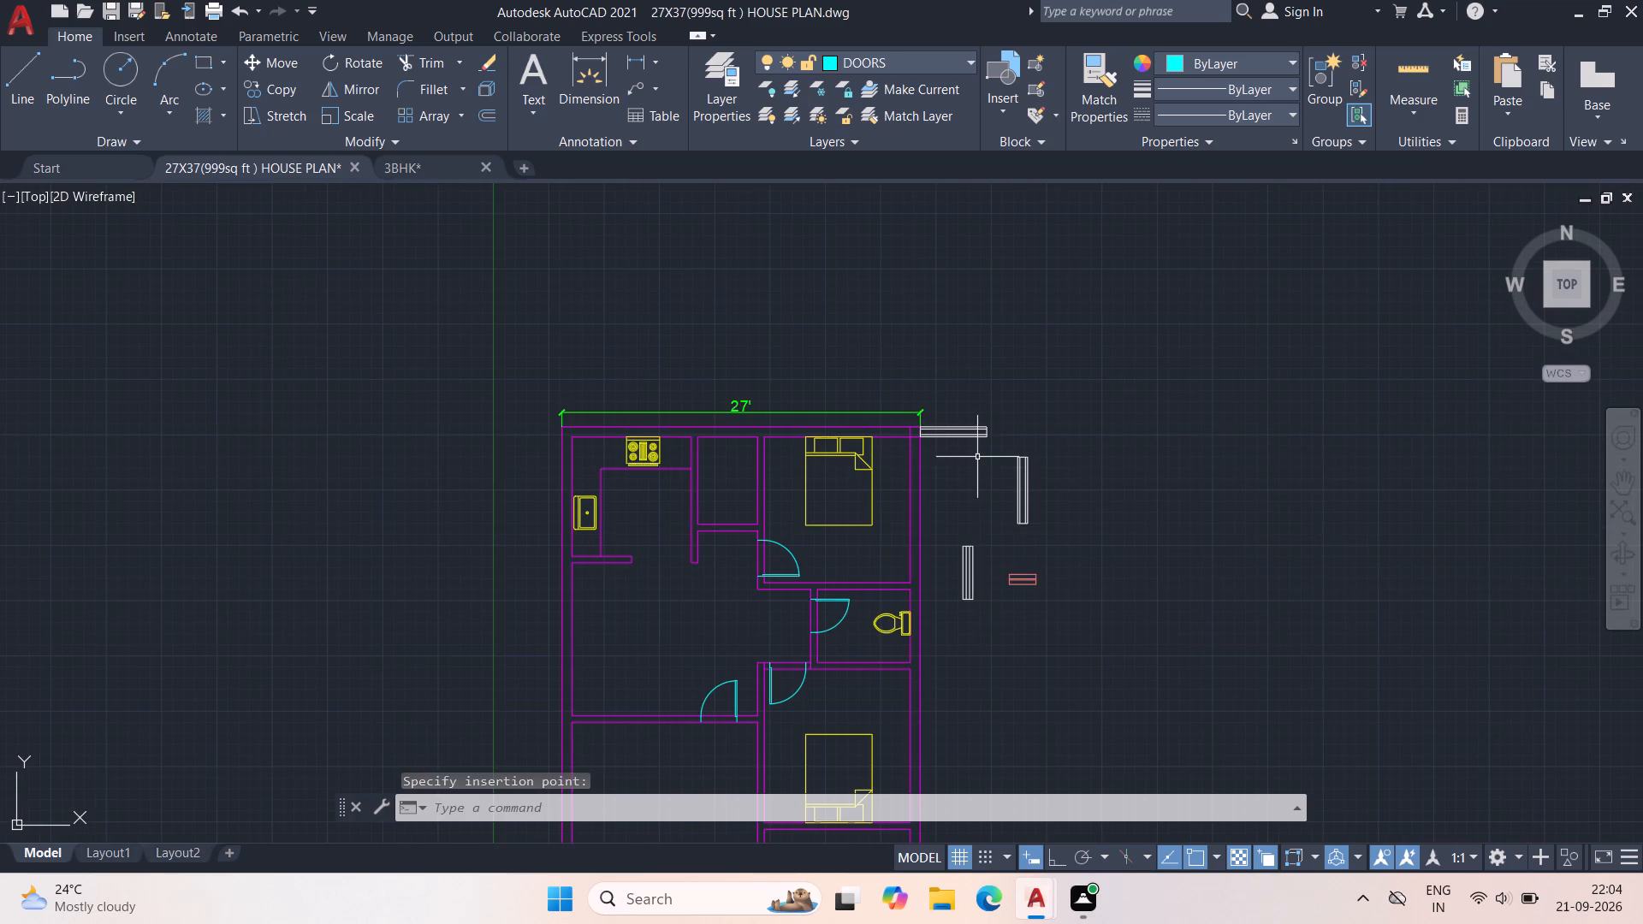
pyautogui.scroll(1, 965, 461)
pyautogui.moveTo(970, 455); pyautogui.dragTo(921, 376, button='middle')
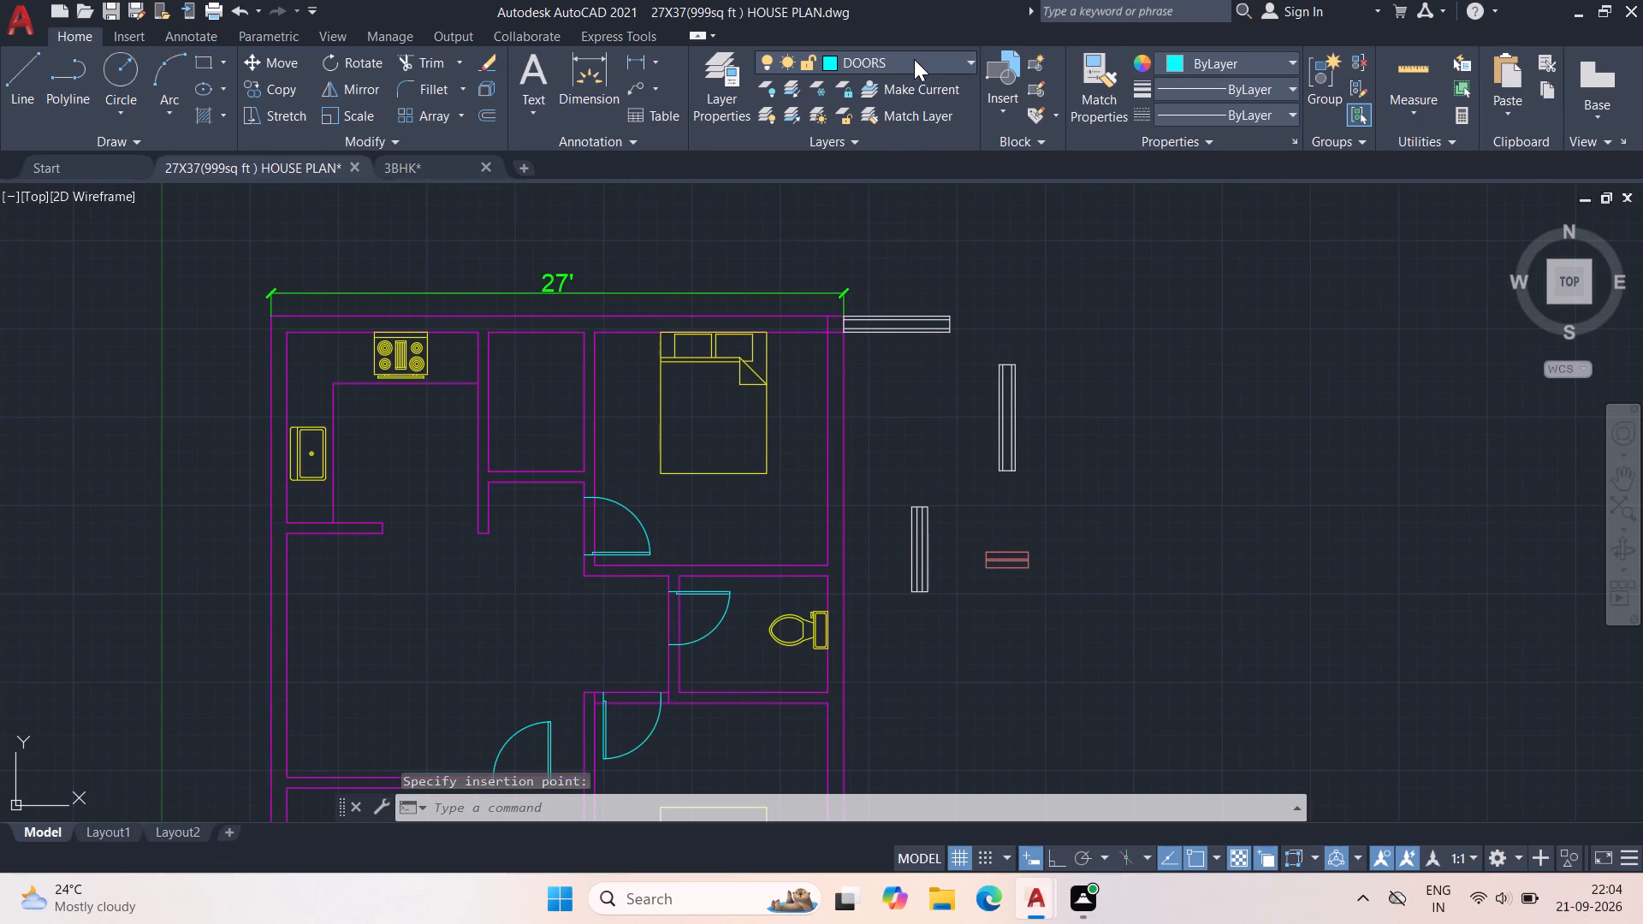
# Change the WINDOWS layer's colour to index colour 20.
pyautogui.click(914, 59)
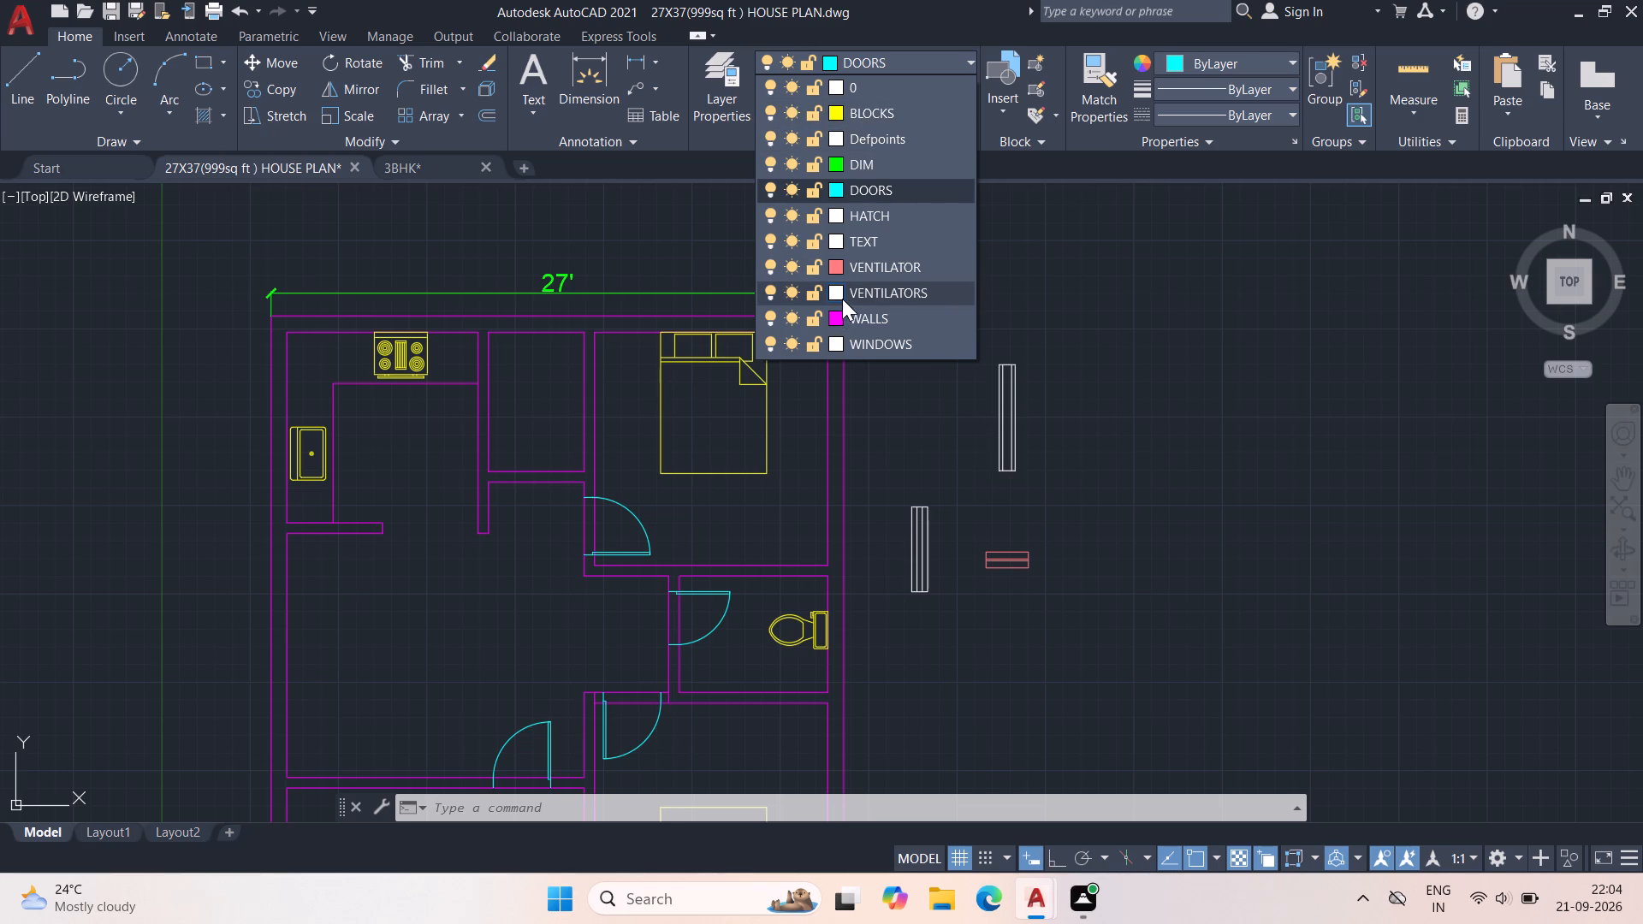
pyautogui.click(832, 339)
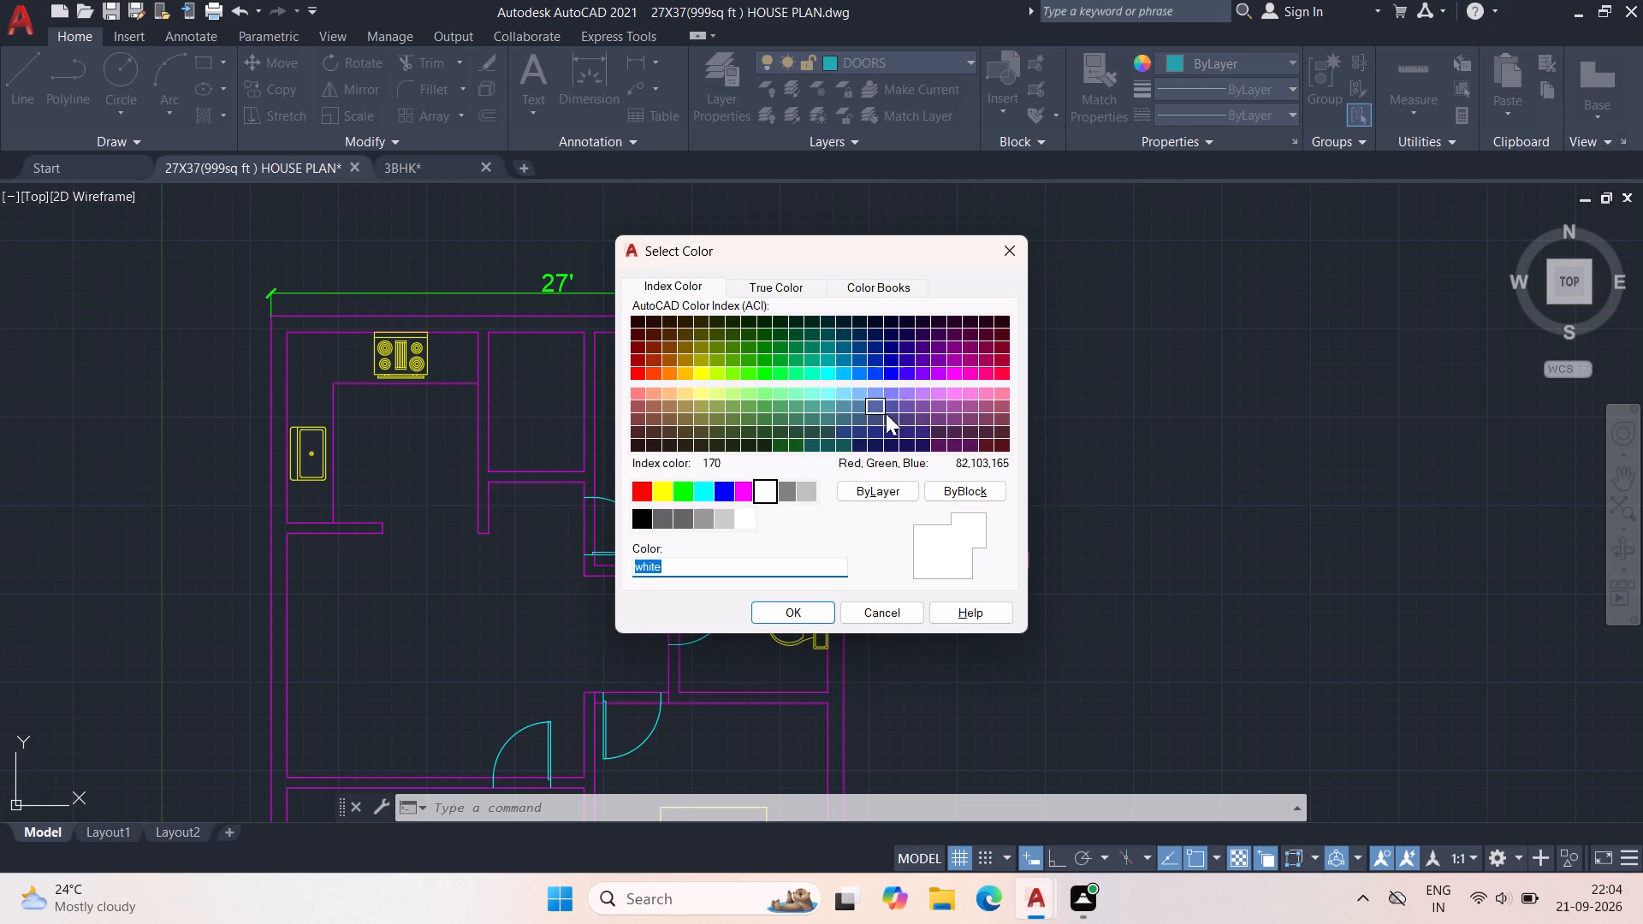
pyautogui.click(647, 370)
pyautogui.click(808, 613)
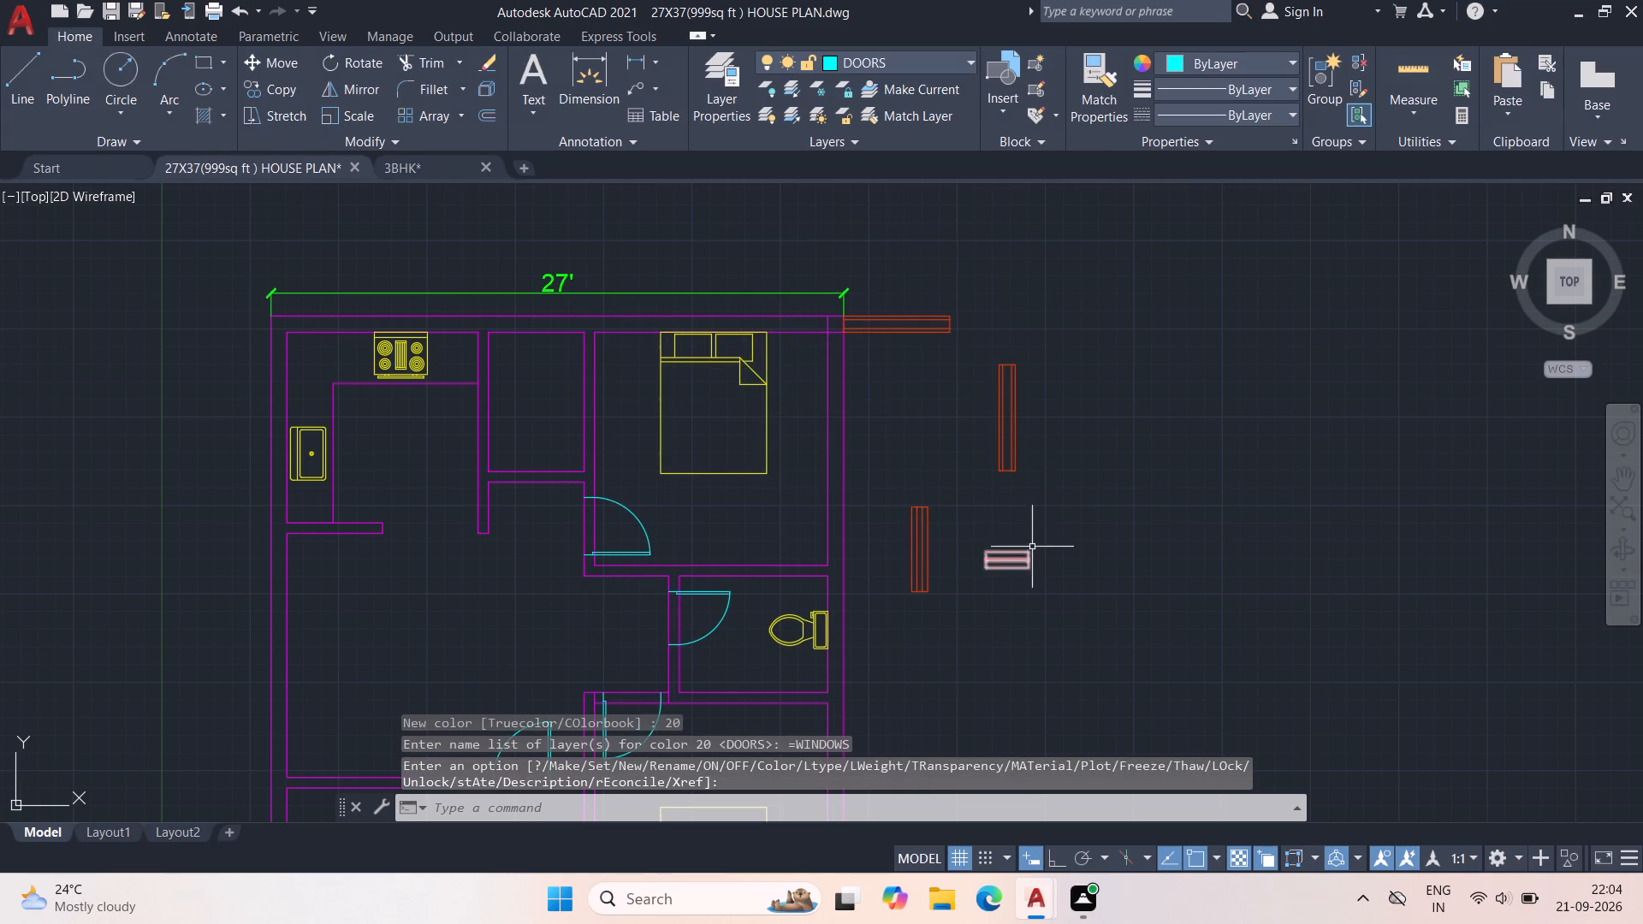
pyautogui.moveTo(968, 537); pyautogui.dragTo(957, 509, button='middle')
pyautogui.press('`')
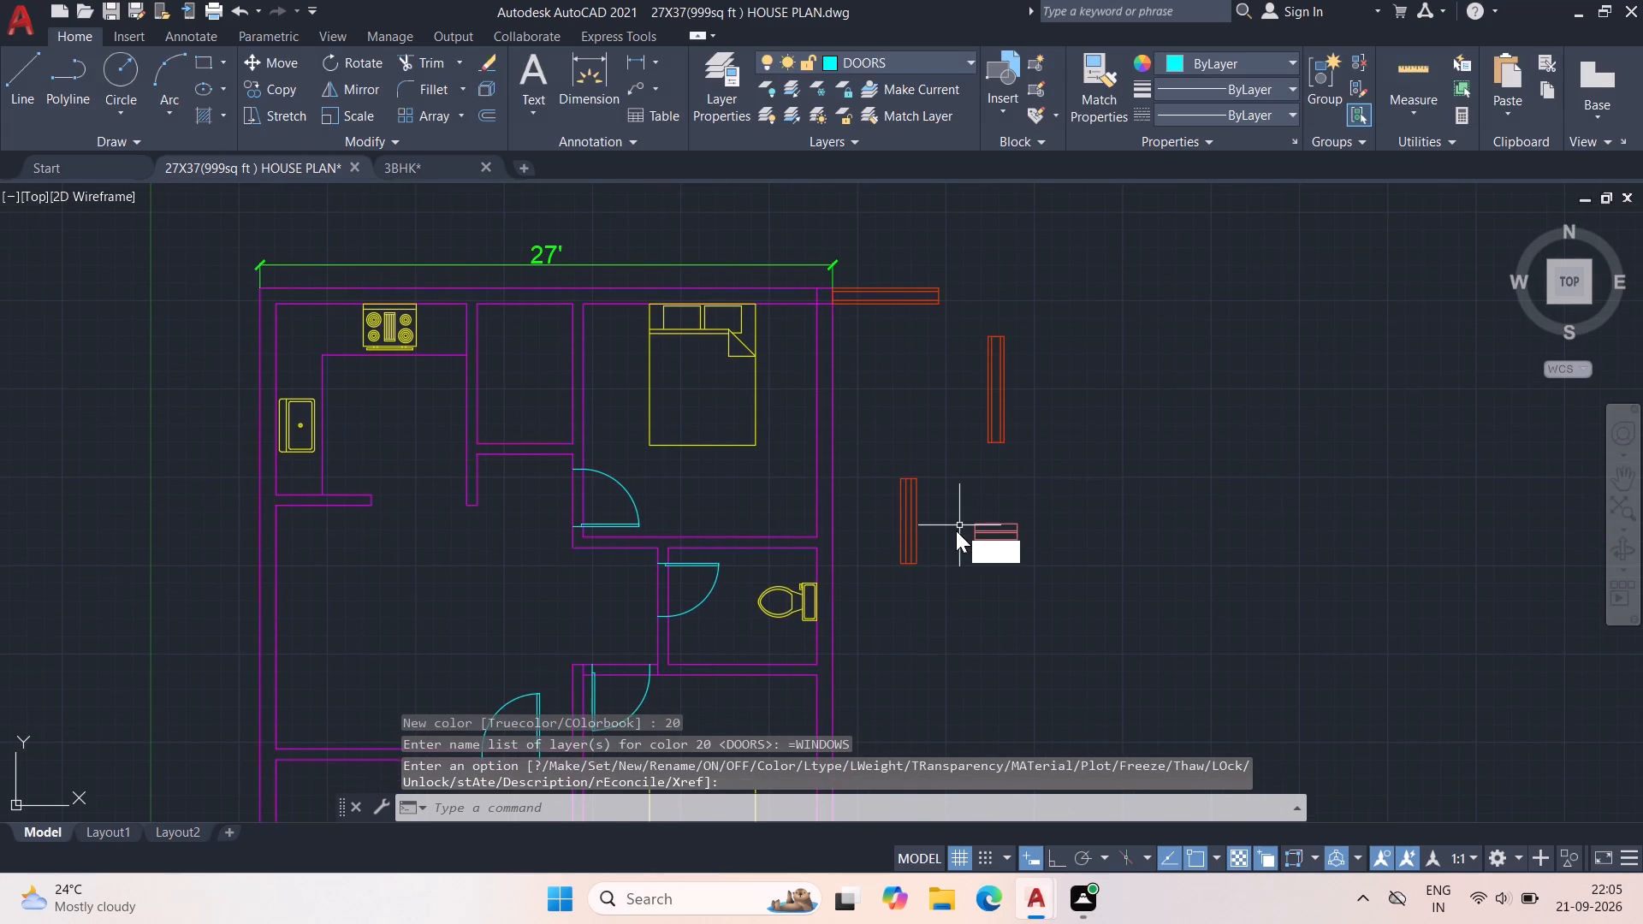
pyautogui.press('Escape')
# Move the ventilator from outside the plan into the top outer wall of the small room between the kitchen and upper bedroom.
pyautogui.moveTo(910, 640); pyautogui.dragTo(946, 531, button='middle')
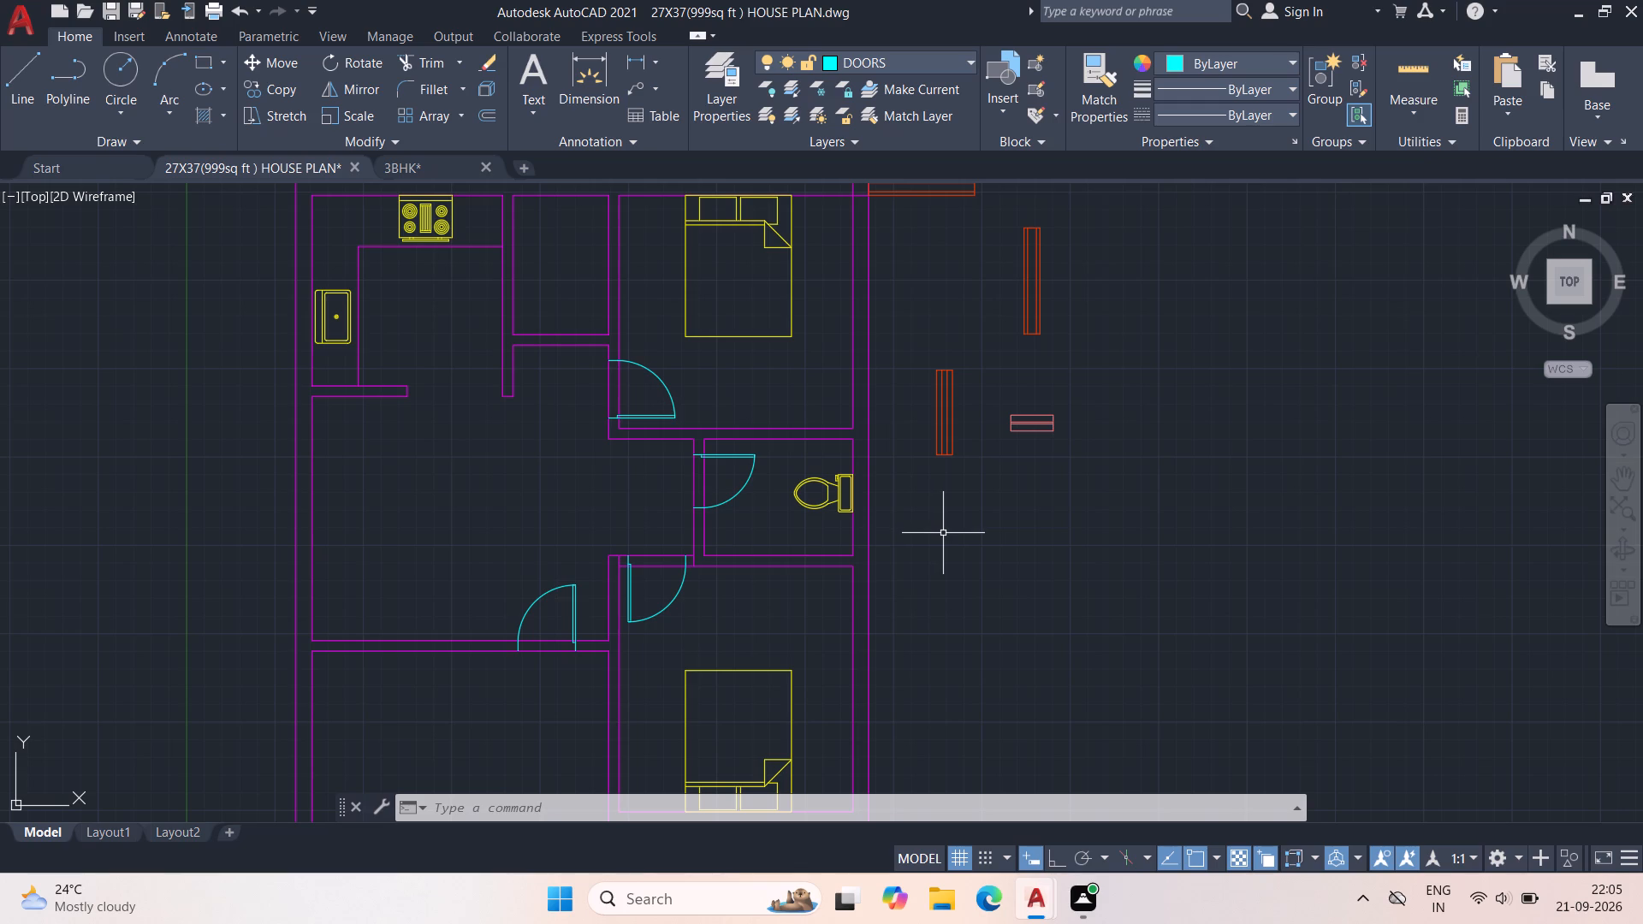
pyautogui.scroll(2, 1031, 432)
pyautogui.click(1029, 408)
pyautogui.scroll(2, 1089, 412)
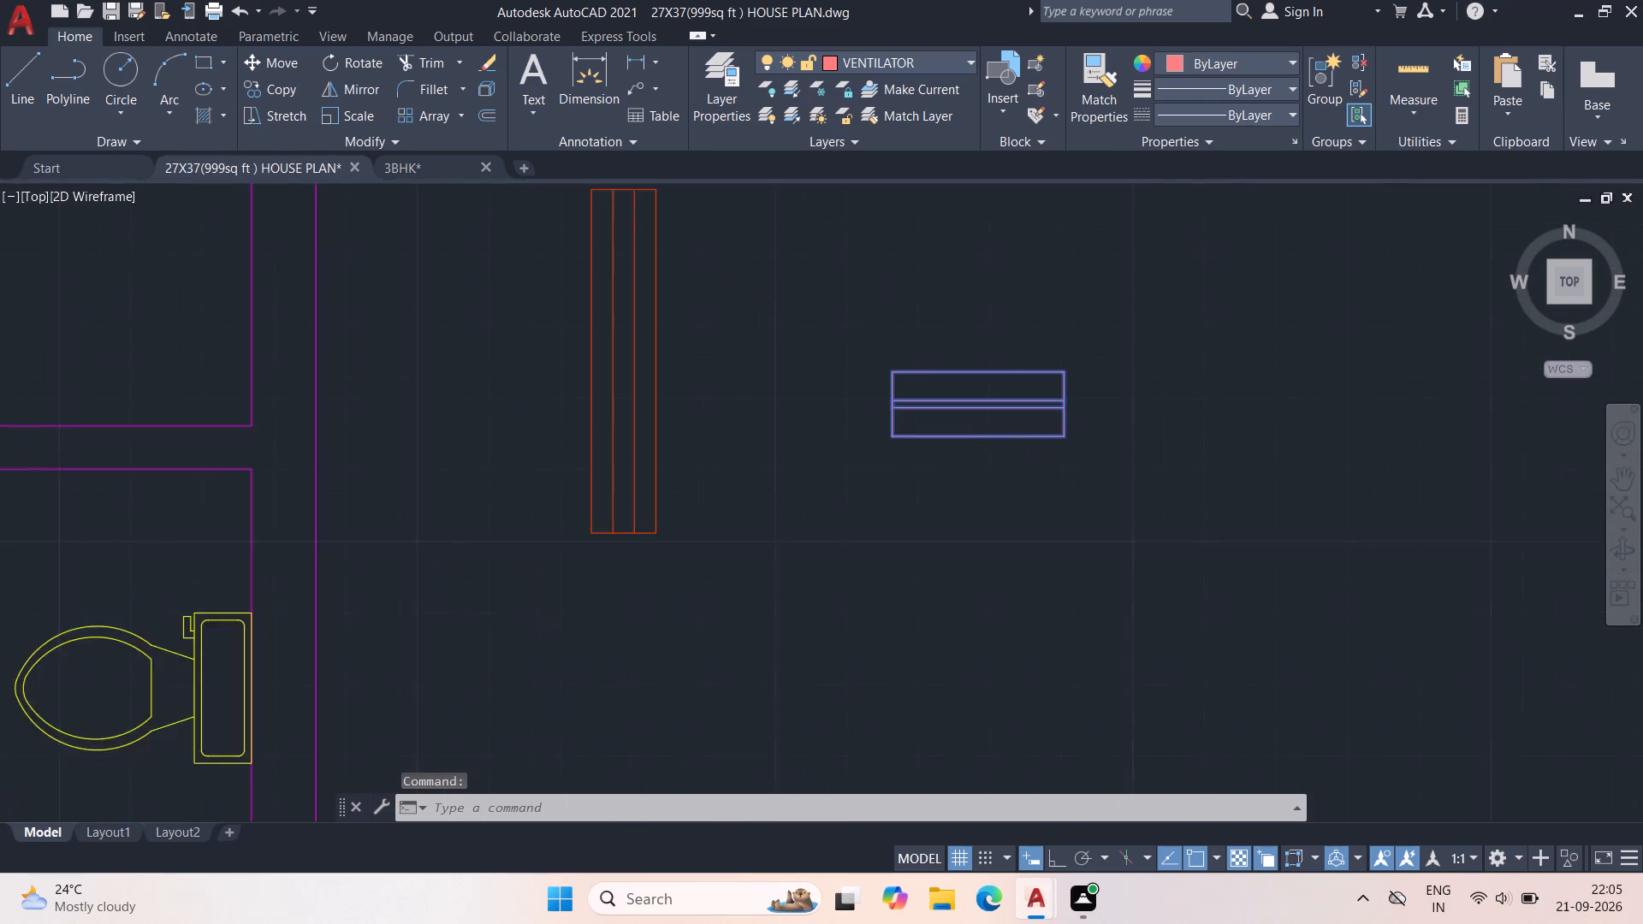
pyautogui.scroll(1, 1089, 412)
pyautogui.moveTo(1107, 421); pyautogui.dragTo(1147, 471, button='middle')
pyautogui.press('m')
pyautogui.press('space')
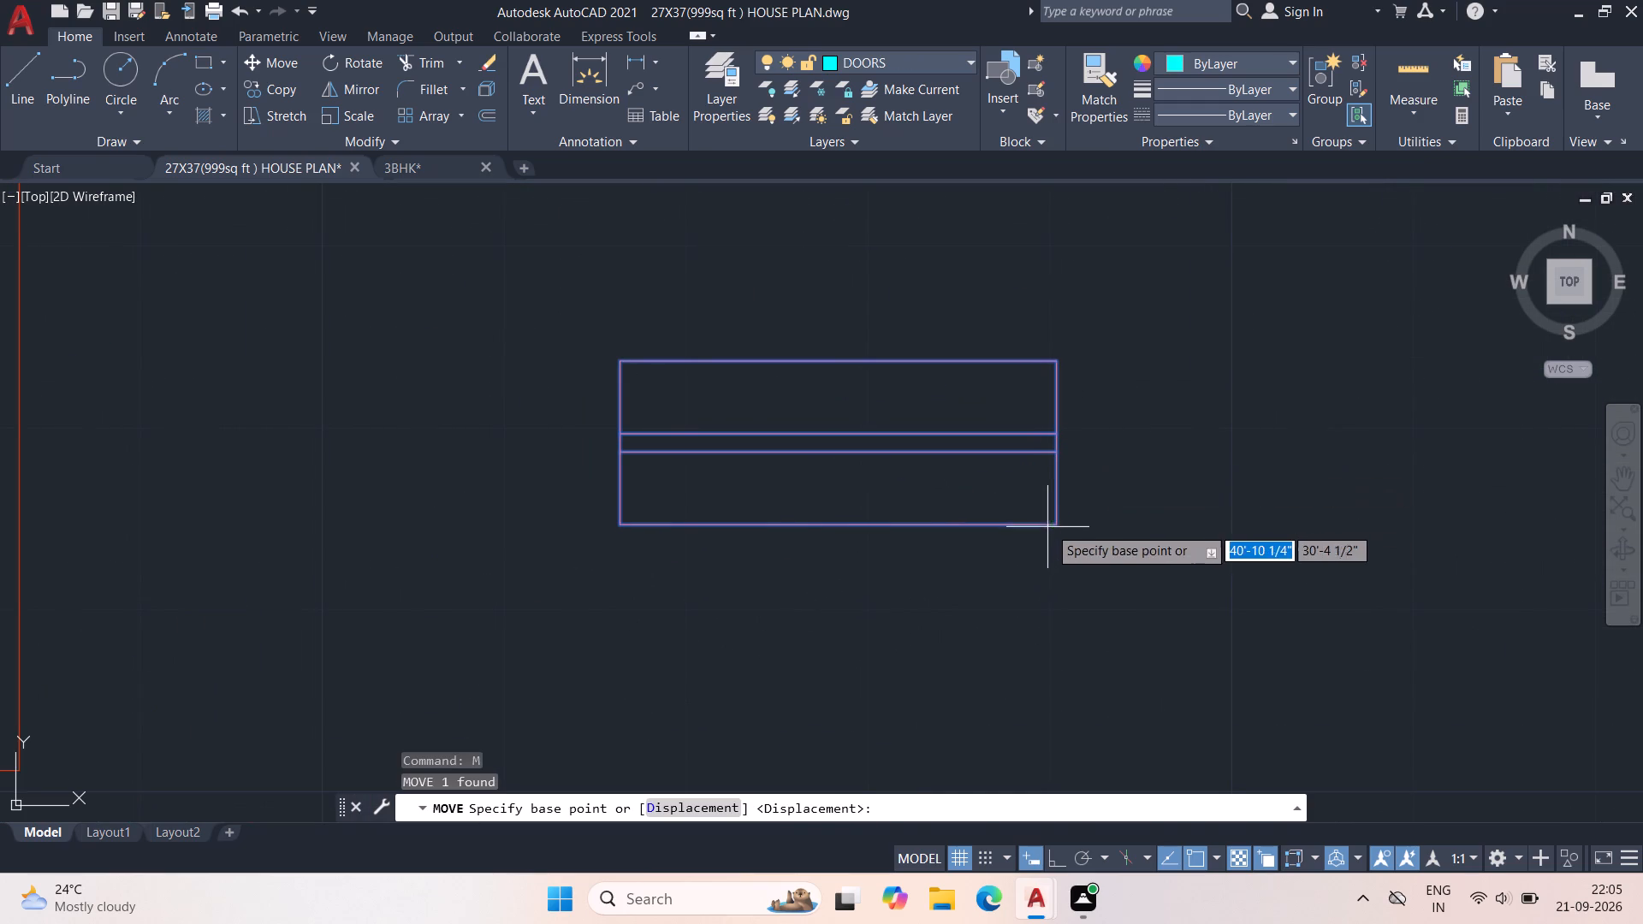
pyautogui.click(1064, 522)
pyautogui.scroll(-4, 655, 418)
pyautogui.moveTo(667, 426); pyautogui.dragTo(1339, 795, button='middle')
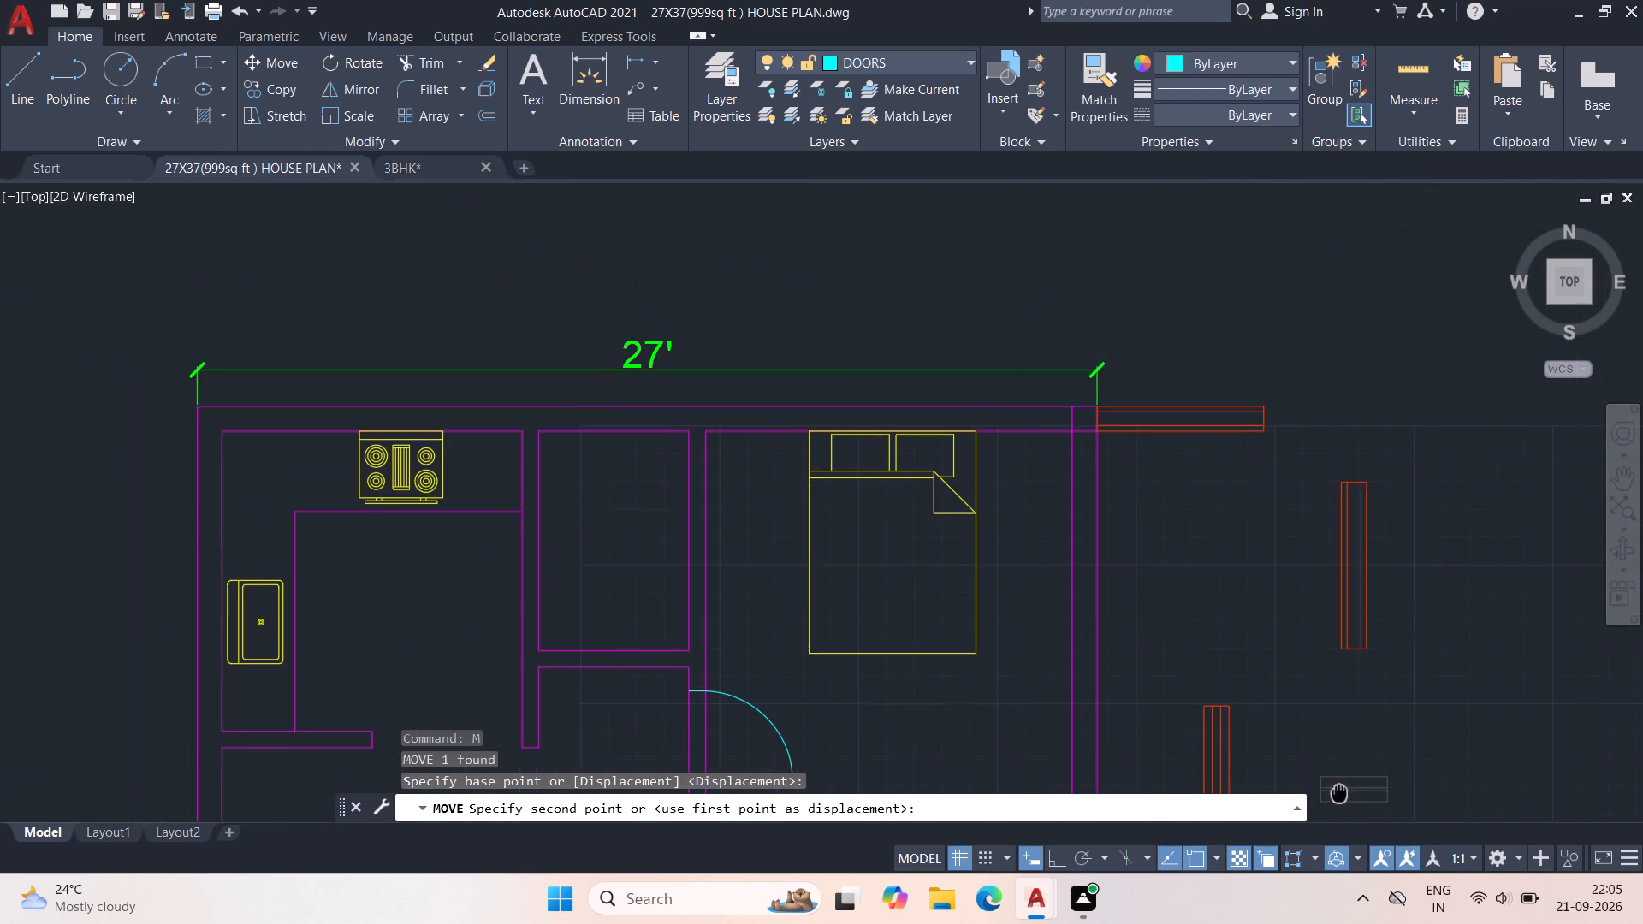
pyautogui.moveTo(1339, 795); pyautogui.dragTo(1332, 787, button='middle')
pyautogui.scroll(2, 630, 477)
pyautogui.moveTo(658, 444); pyautogui.dragTo(776, 570, button='middle')
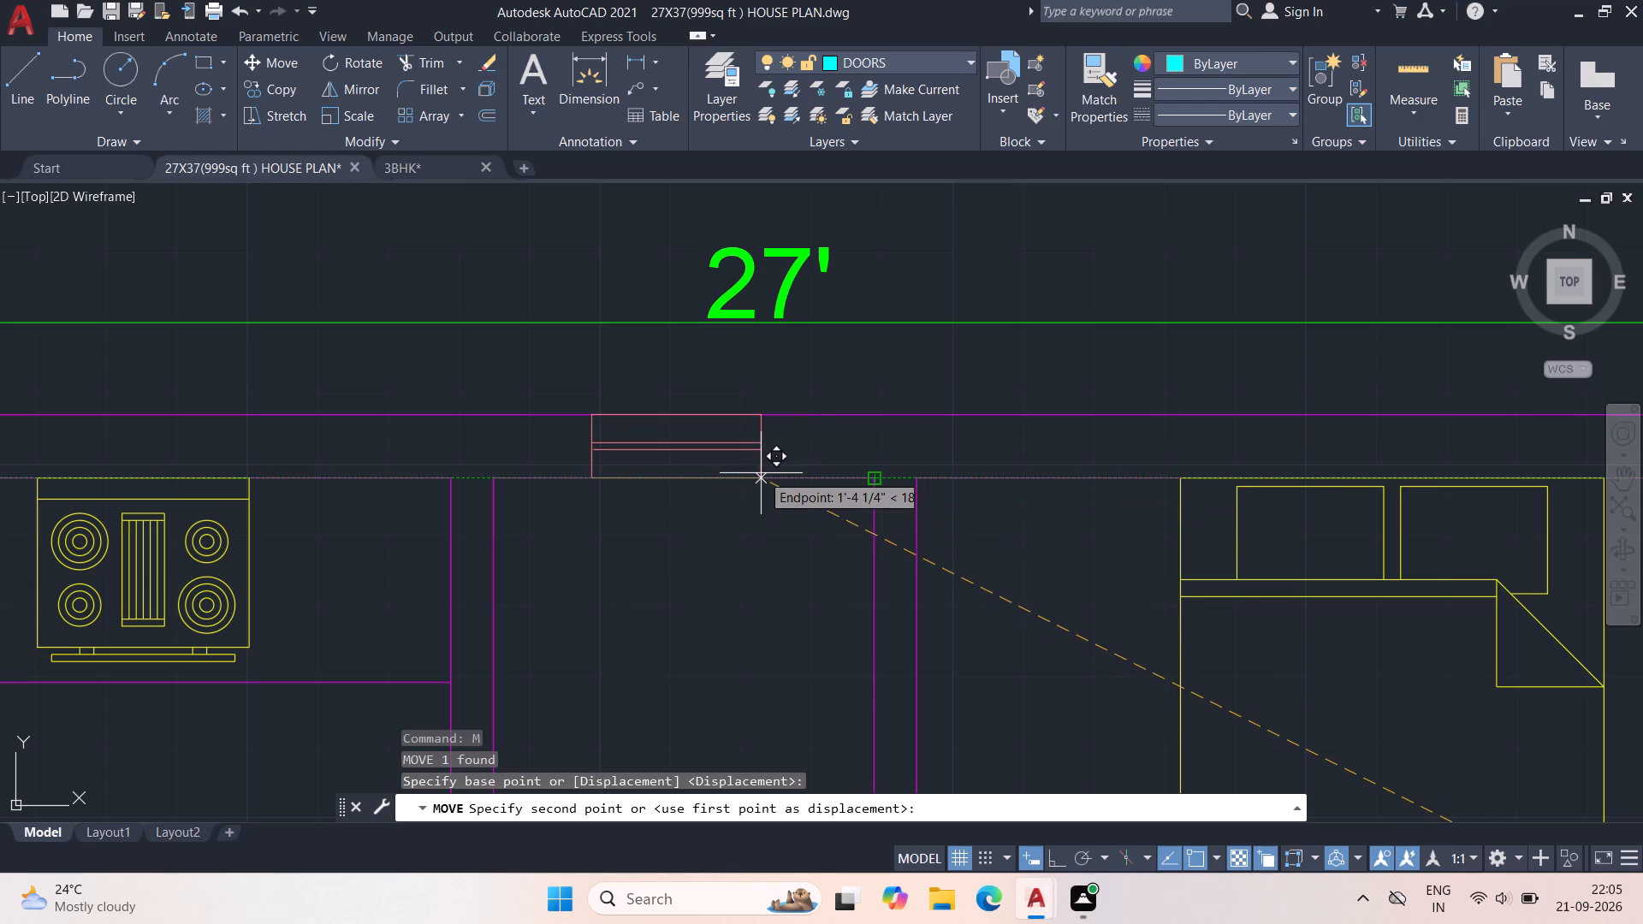
pyautogui.click(766, 472)
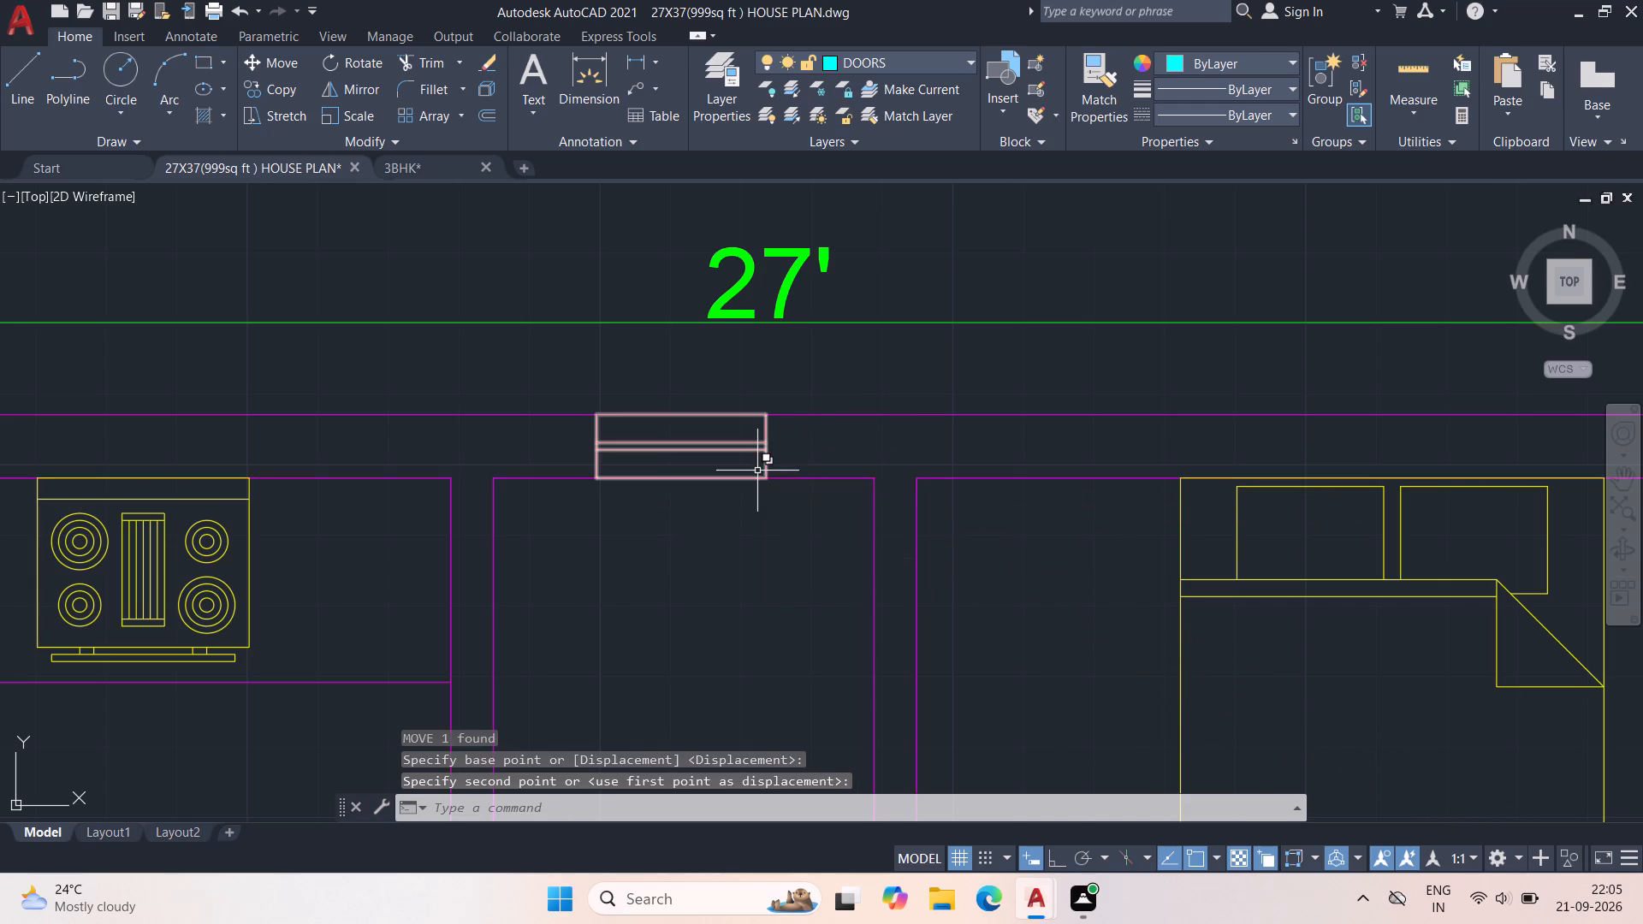
# Copy the ventilator in the top wall to the empty space just outside the east wall, beside the toilet.
pyautogui.click(758, 469)
pyautogui.click(761, 449)
pyautogui.click(762, 443)
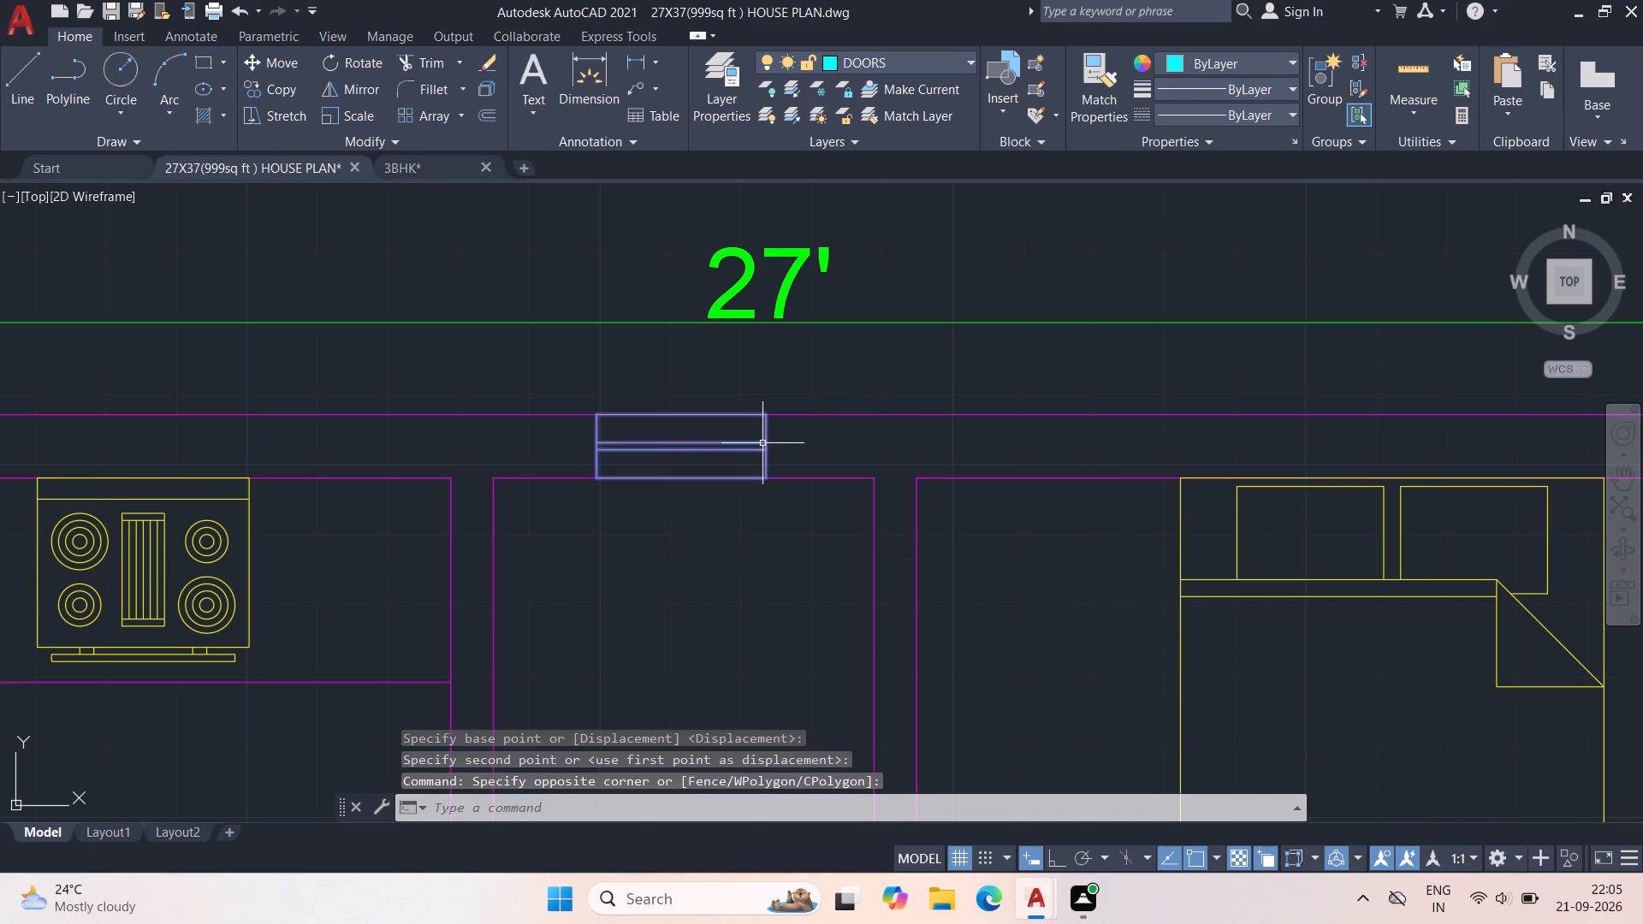
pyautogui.press('c')
pyautogui.press('o')
pyautogui.press('space')
pyautogui.click(763, 441)
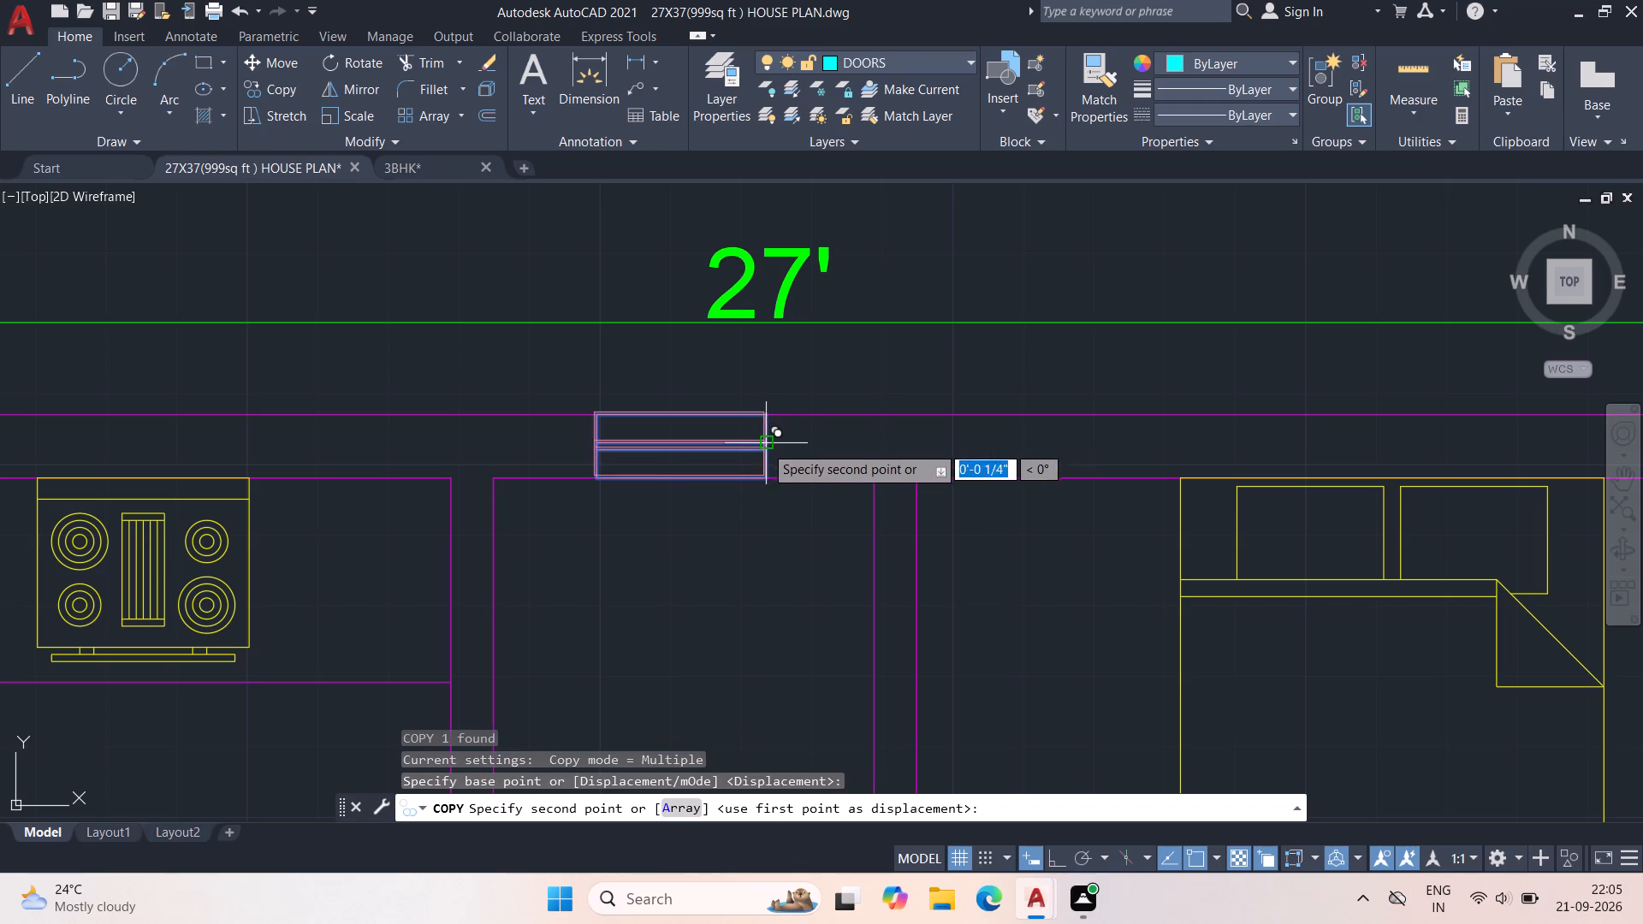
pyautogui.scroll(-3, 763, 444)
pyautogui.moveTo(1084, 633); pyautogui.dragTo(976, 375, button='middle')
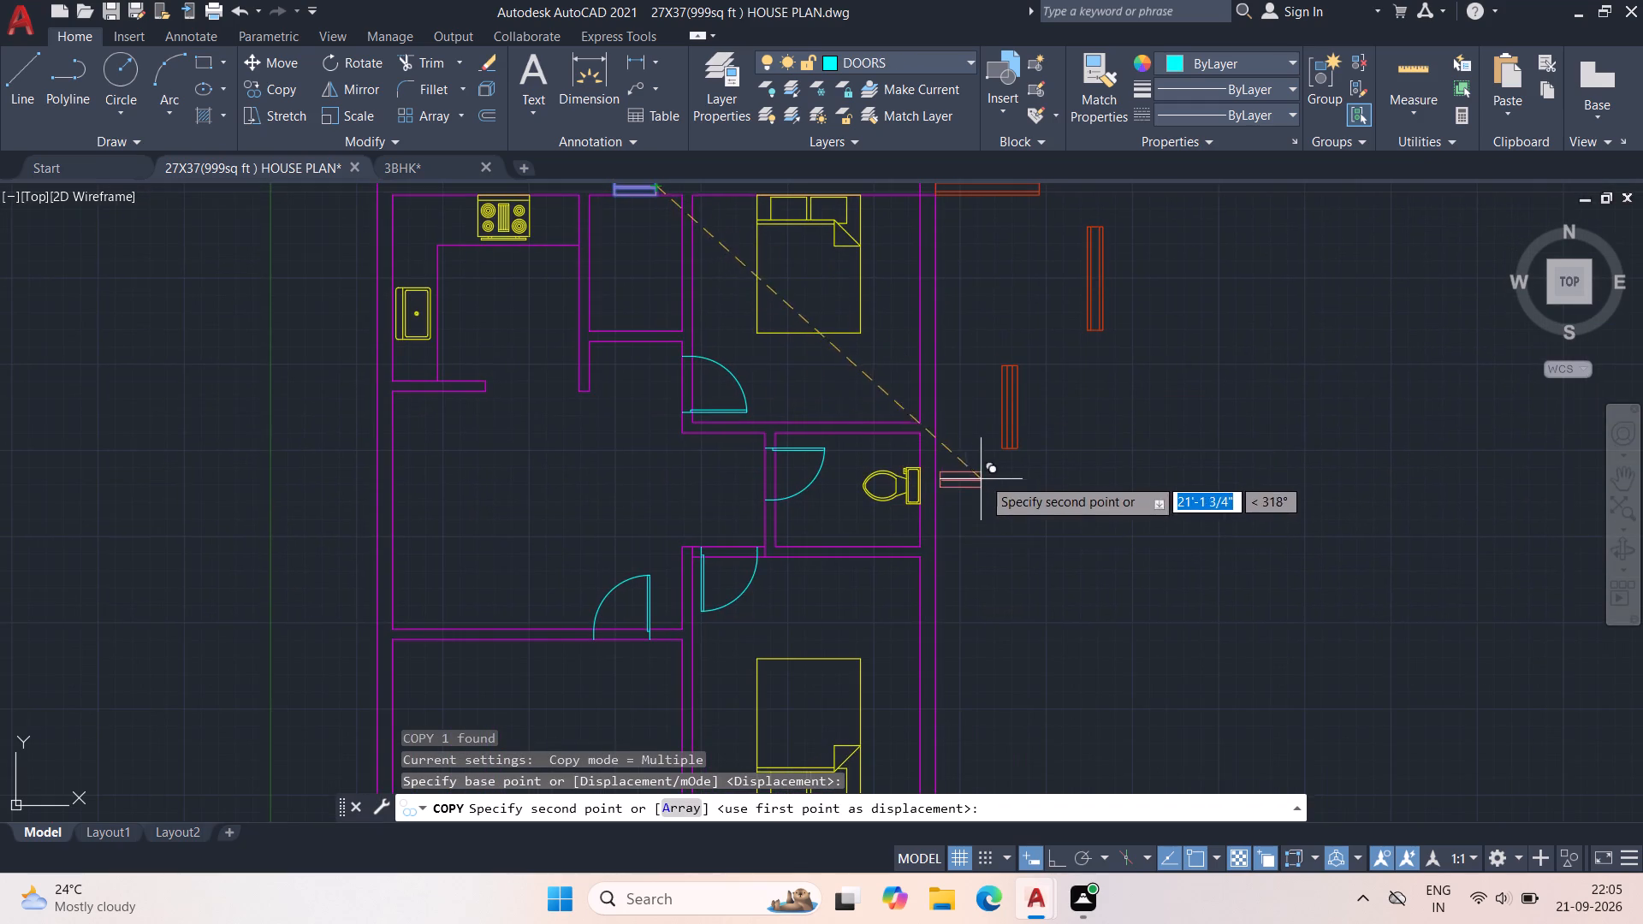
pyautogui.scroll(2, 982, 477)
pyautogui.scroll(1, 928, 529)
pyautogui.moveTo(929, 529); pyautogui.dragTo(974, 430, button='middle')
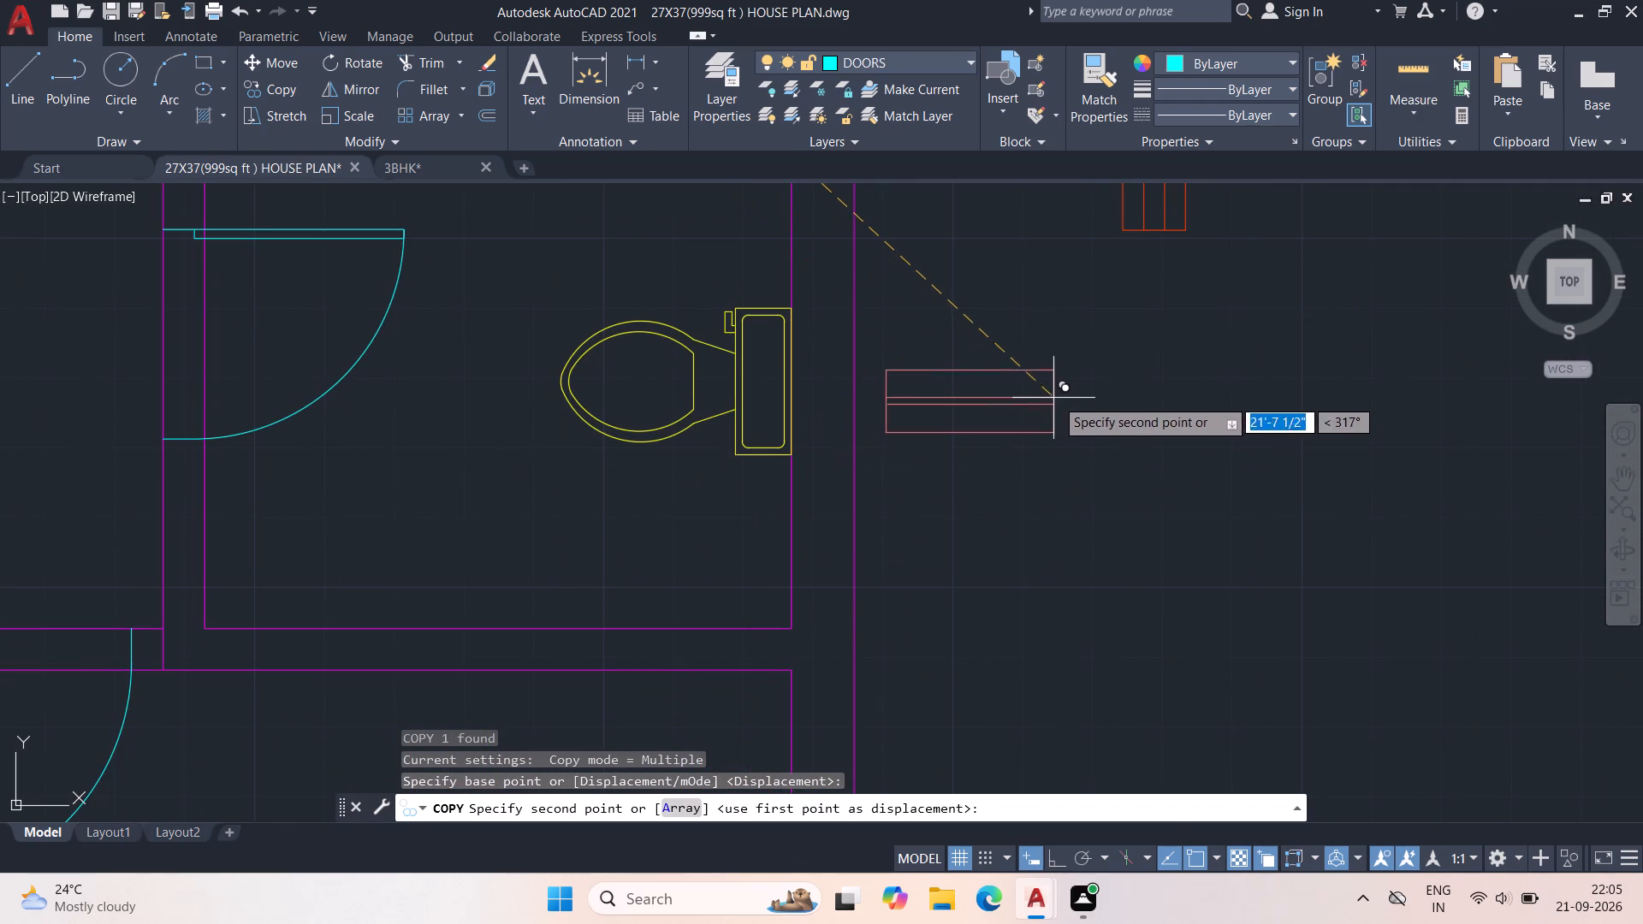
pyautogui.click(1056, 399)
pyautogui.scroll(-1, 1069, 403)
pyautogui.moveTo(1081, 402); pyautogui.dragTo(1081, 450, button='middle')
pyautogui.press('Escape')
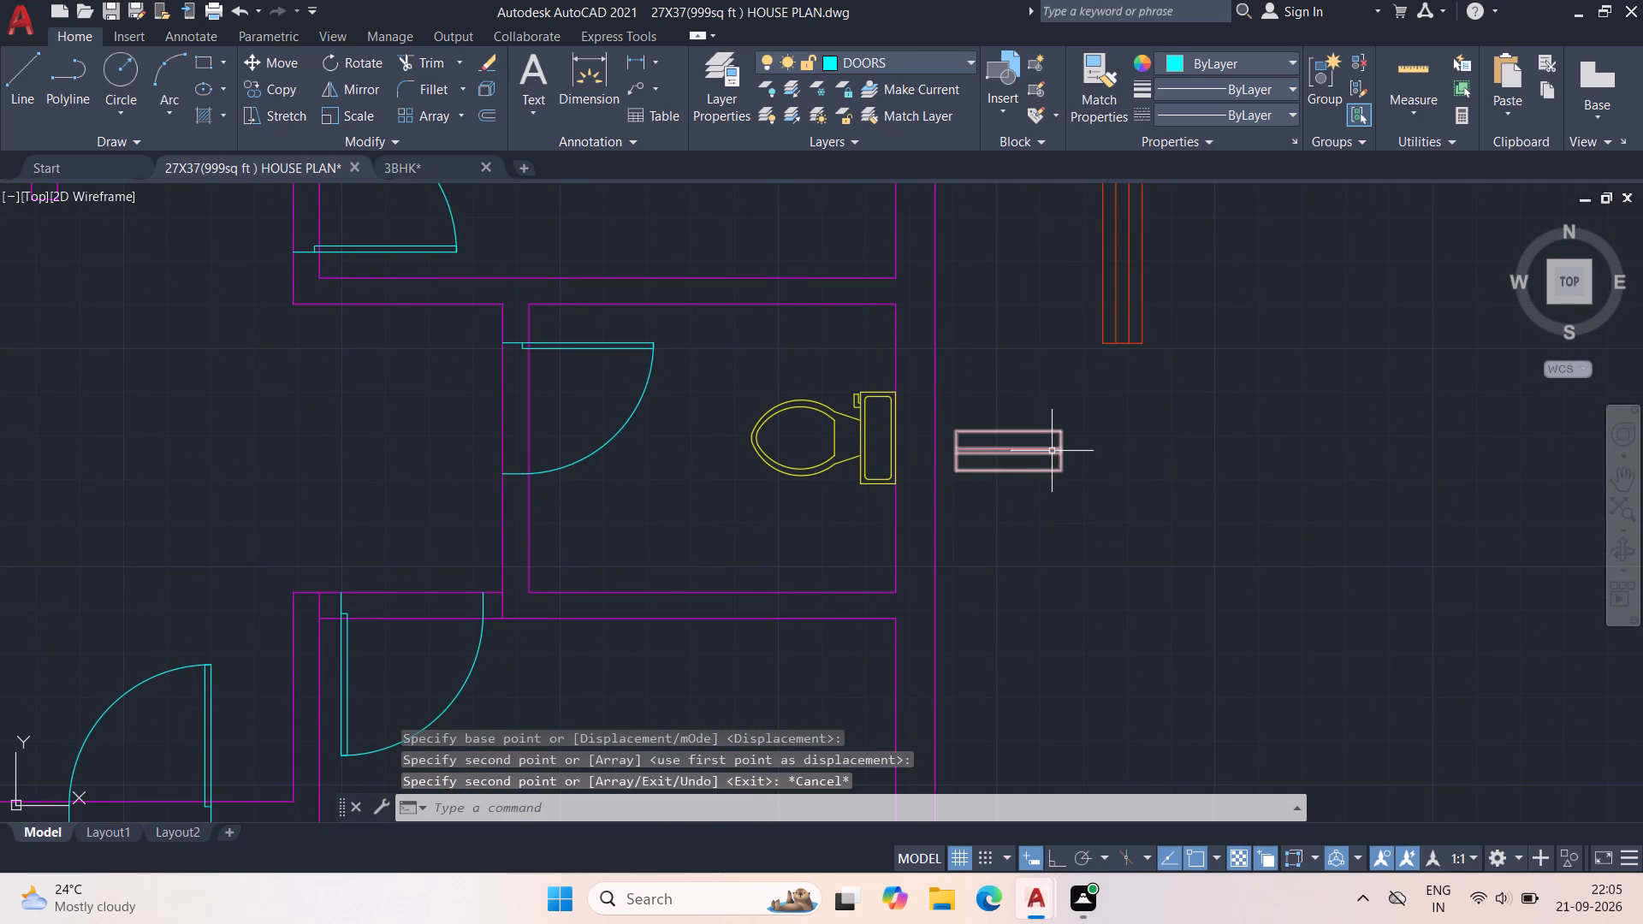
# Rotate the copied ventilator beside the toilet about its upper-right corner to 270° with Ortho on, so it stands vertical.
pyautogui.click(1052, 450)
pyautogui.press('r')
pyautogui.press('o')
pyautogui.press('space')
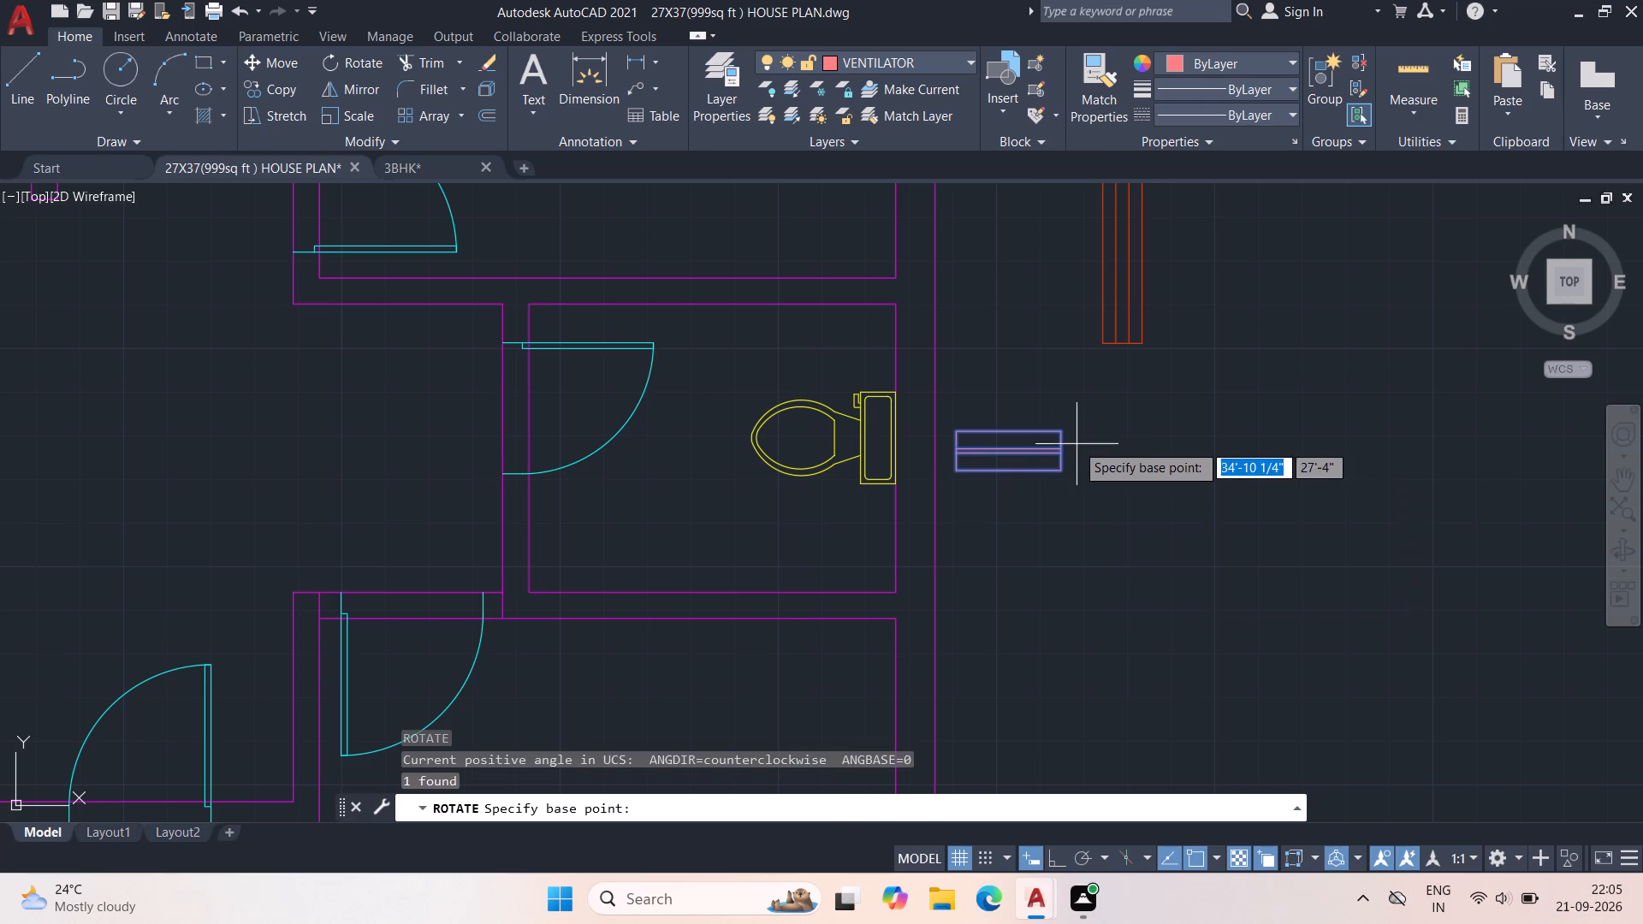
pyautogui.click(1059, 432)
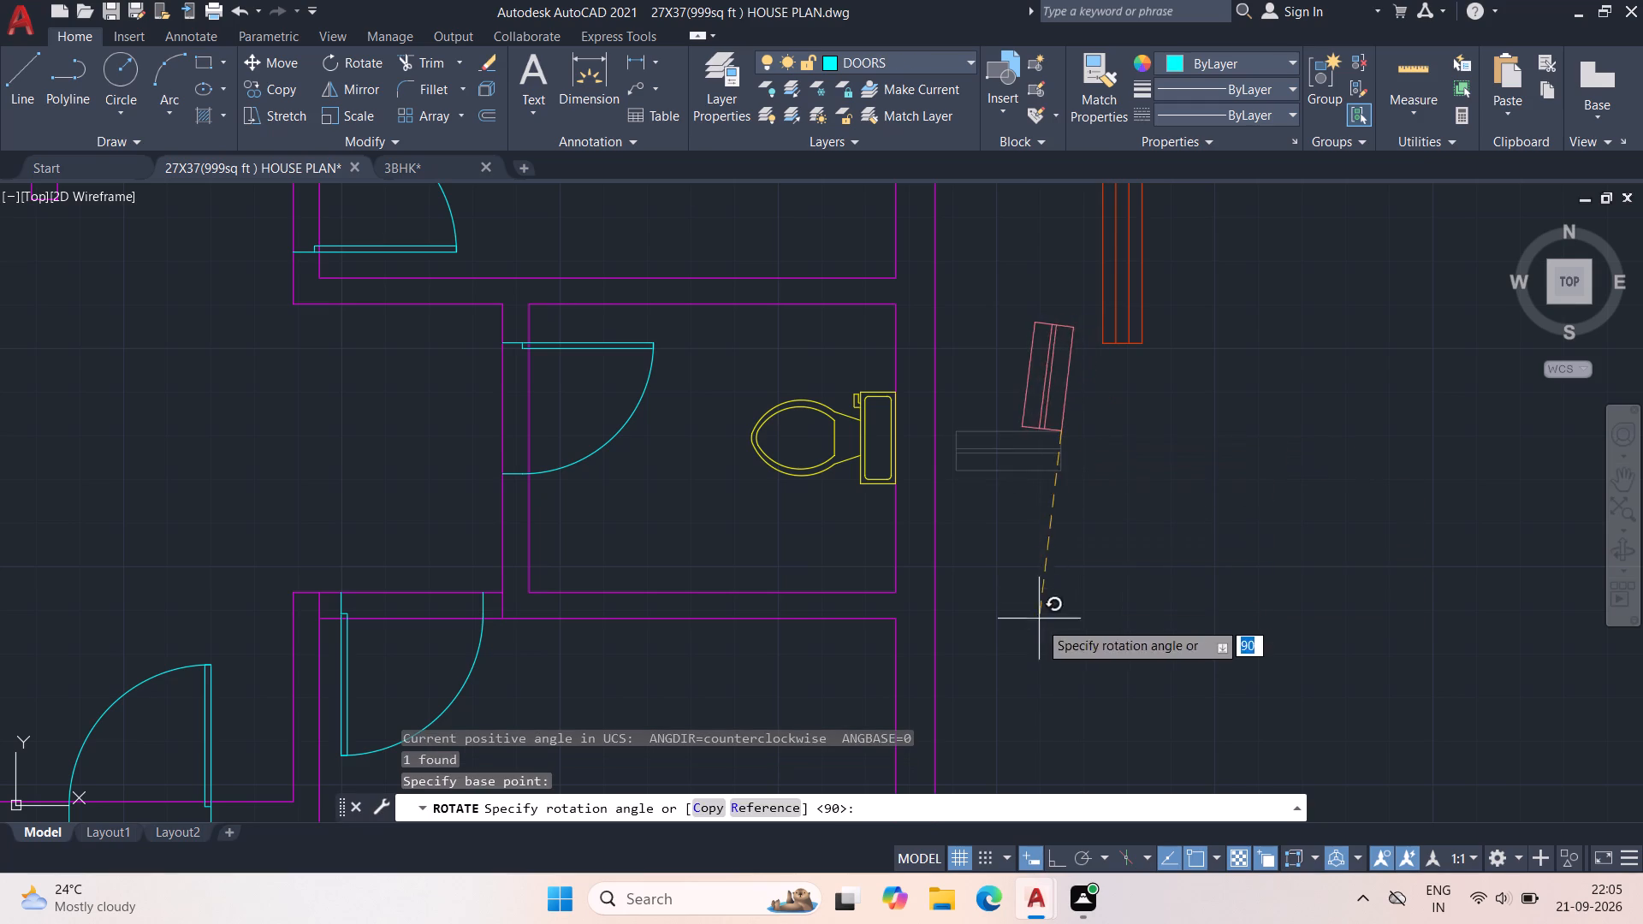
pyautogui.click(1054, 858)
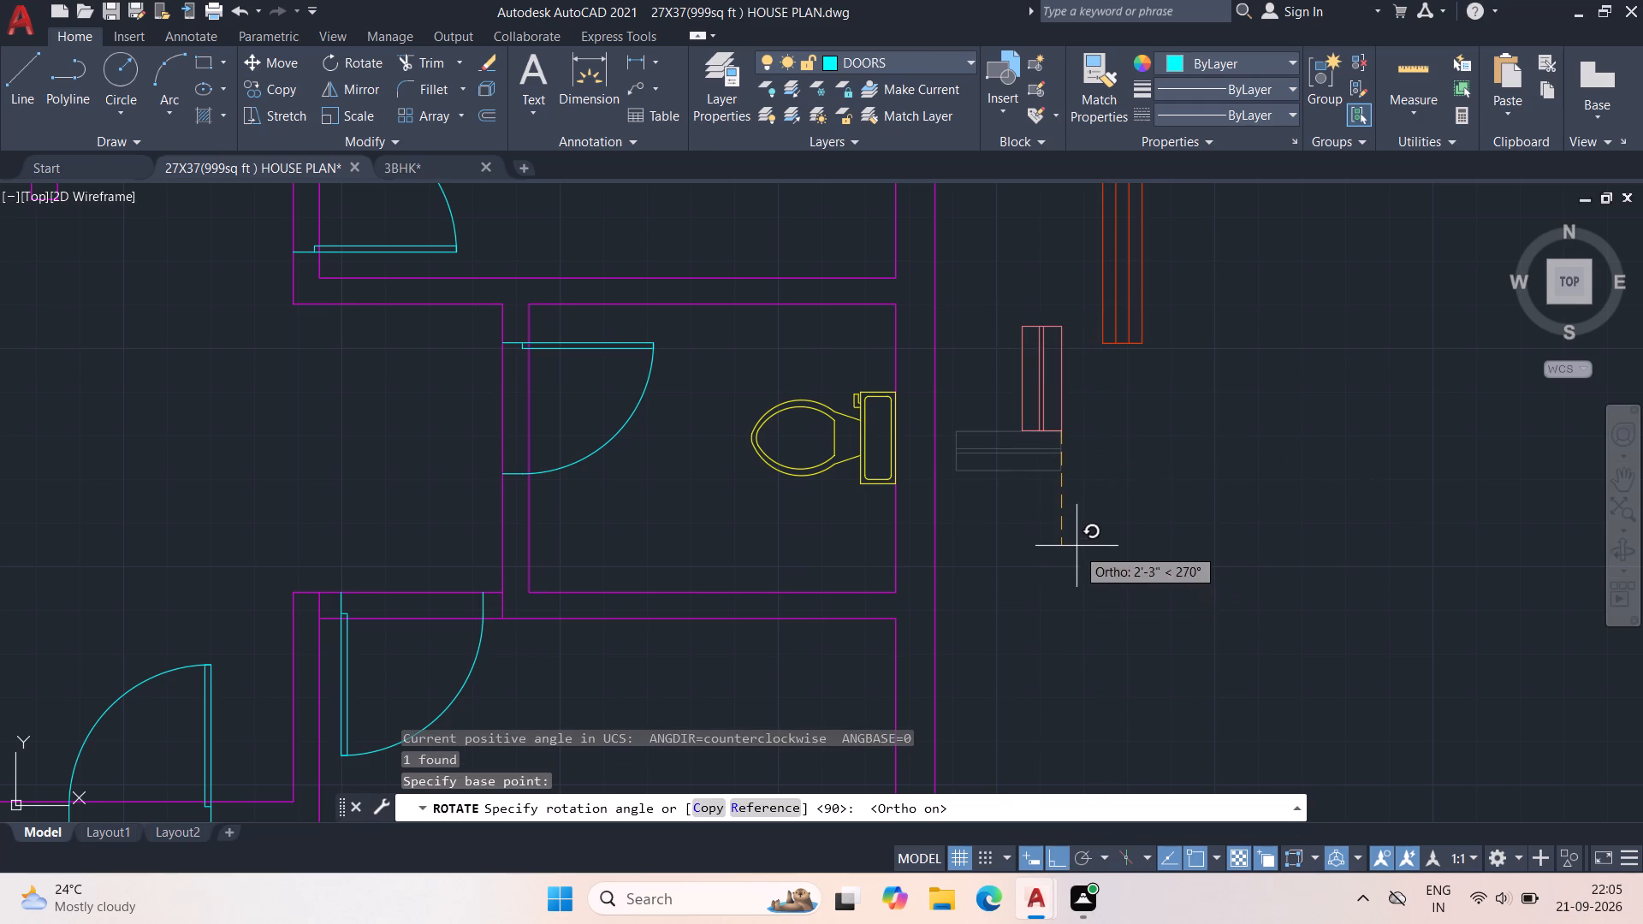
pyautogui.click(1078, 545)
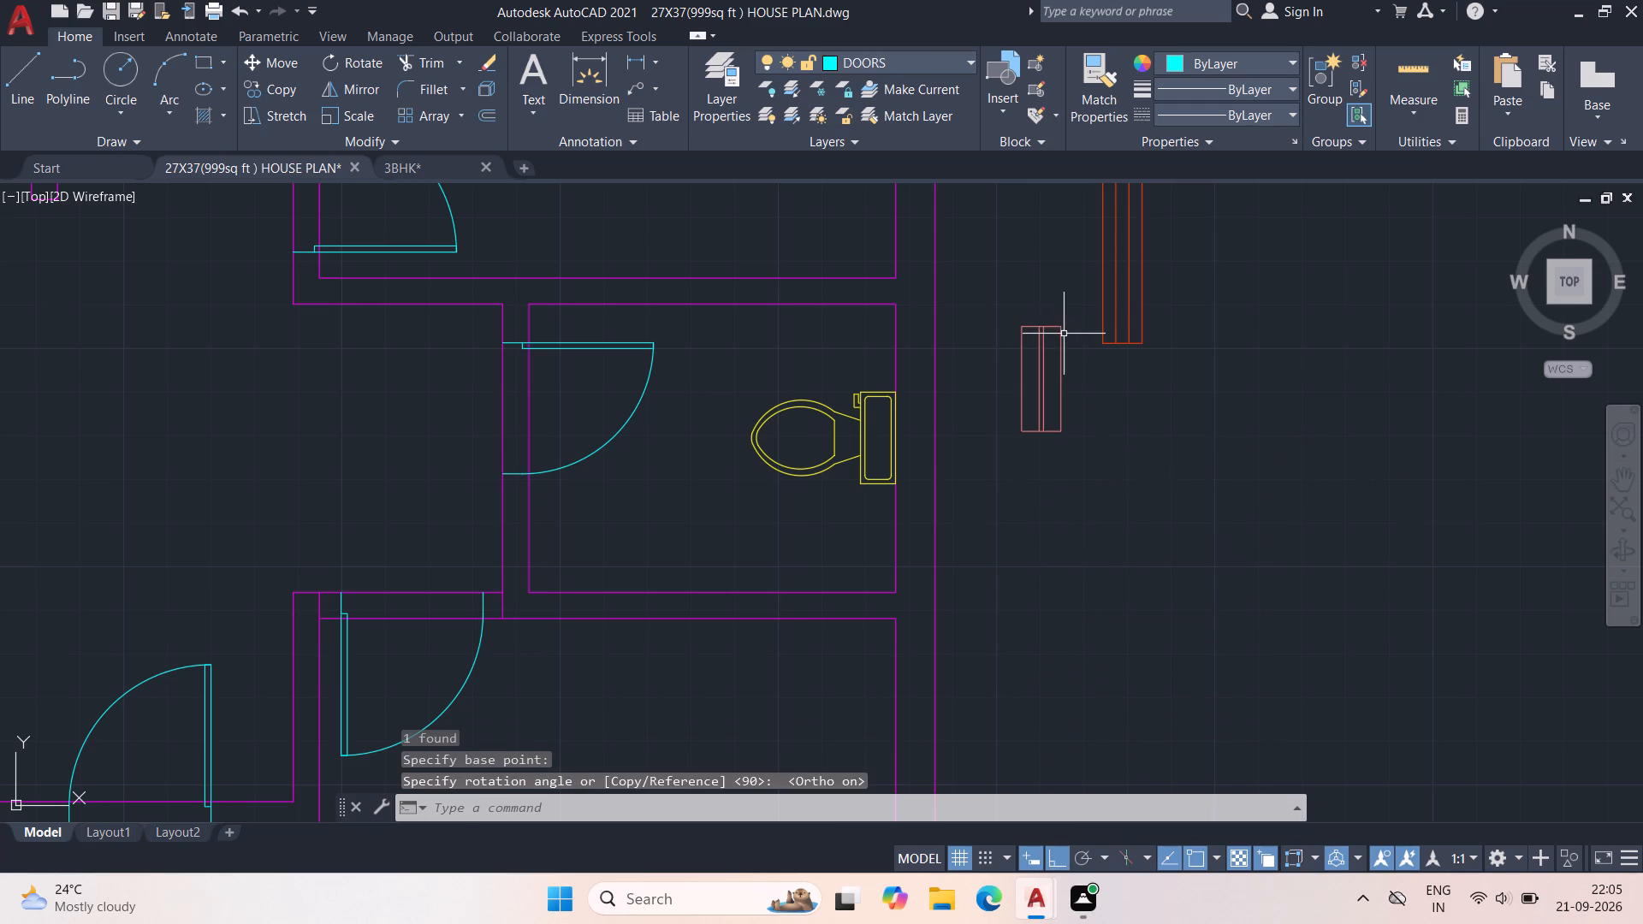
# Turn Ortho off and move the vertical ventilator into the toilet's east outer wall, behind the WC.
pyautogui.click(1063, 334)
pyautogui.click(1056, 862)
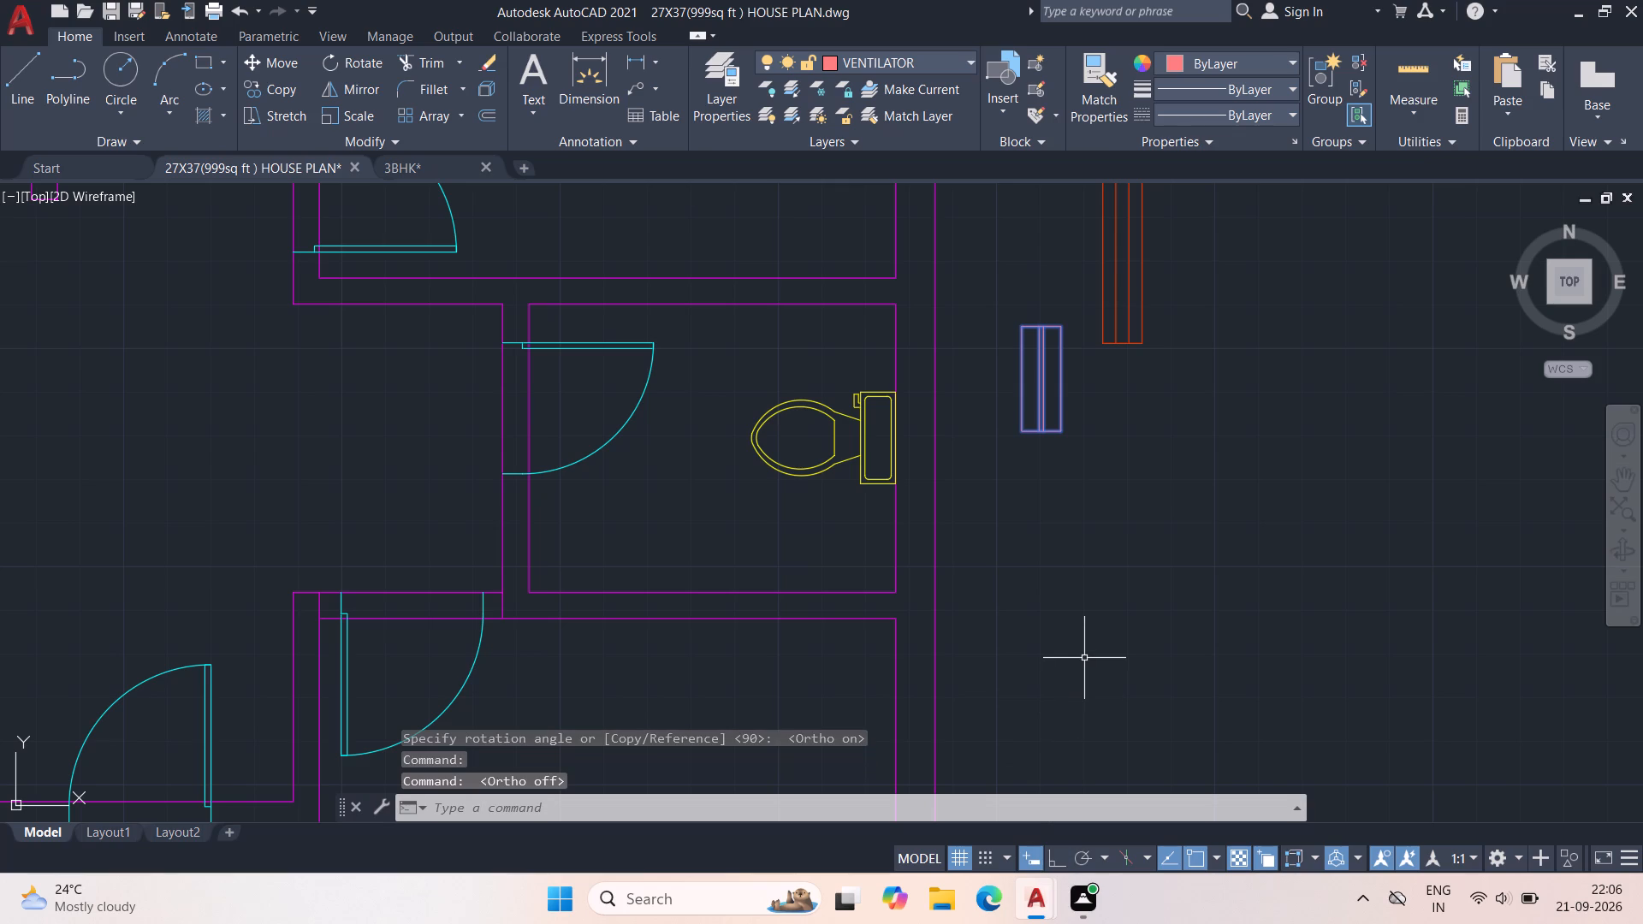
pyautogui.press('m')
pyautogui.press('space')
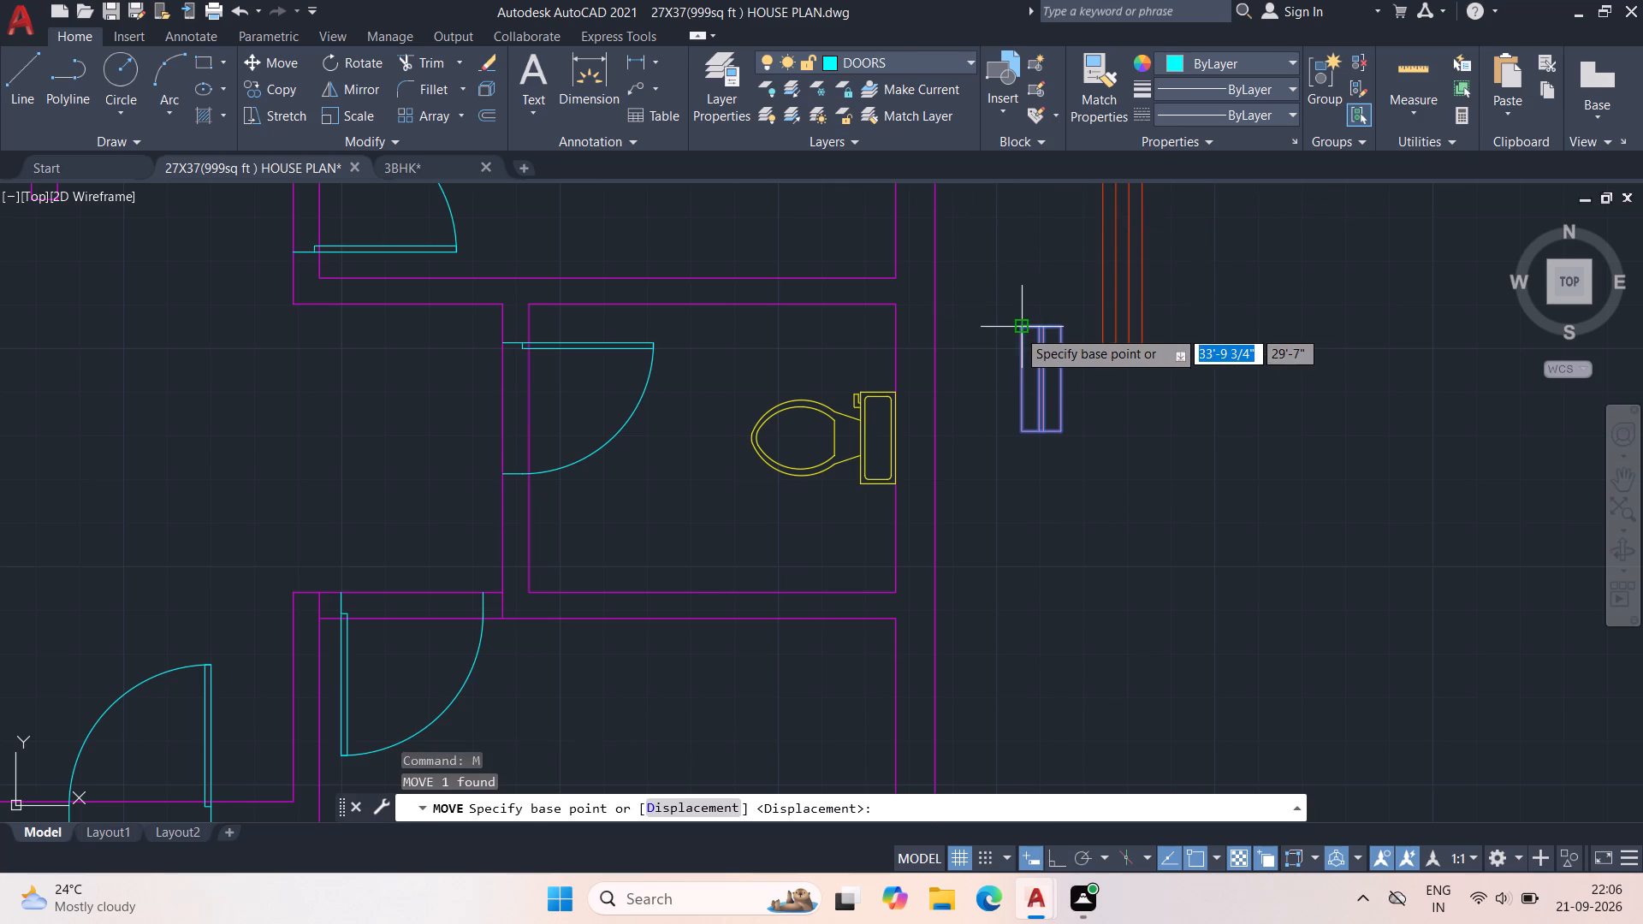
pyautogui.click(1017, 329)
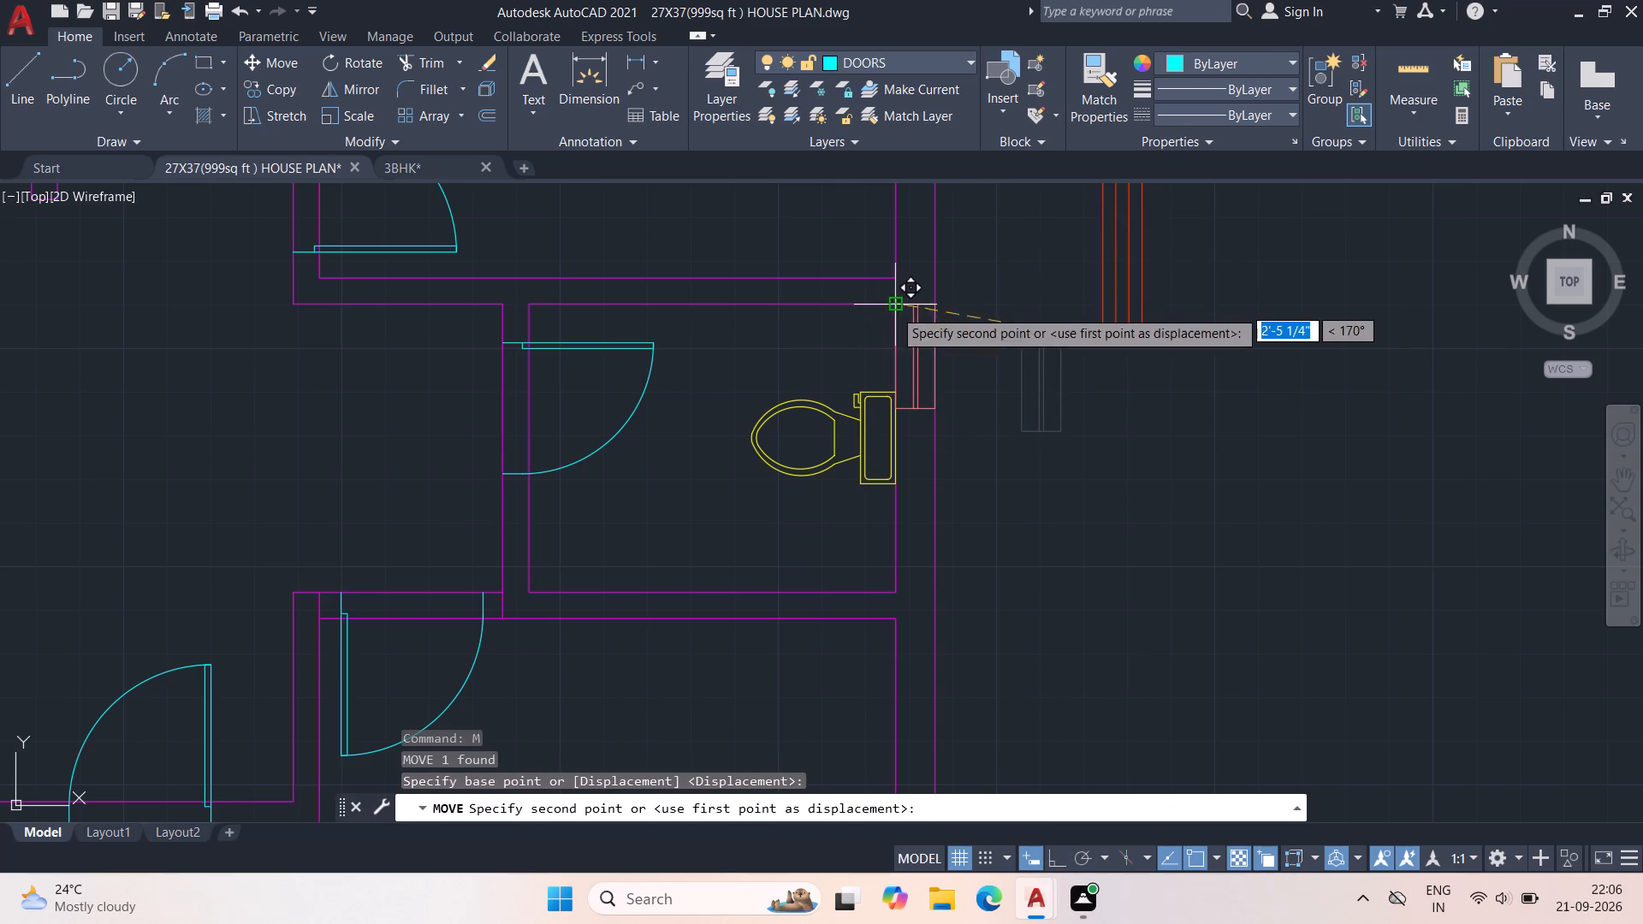
pyautogui.click(899, 382)
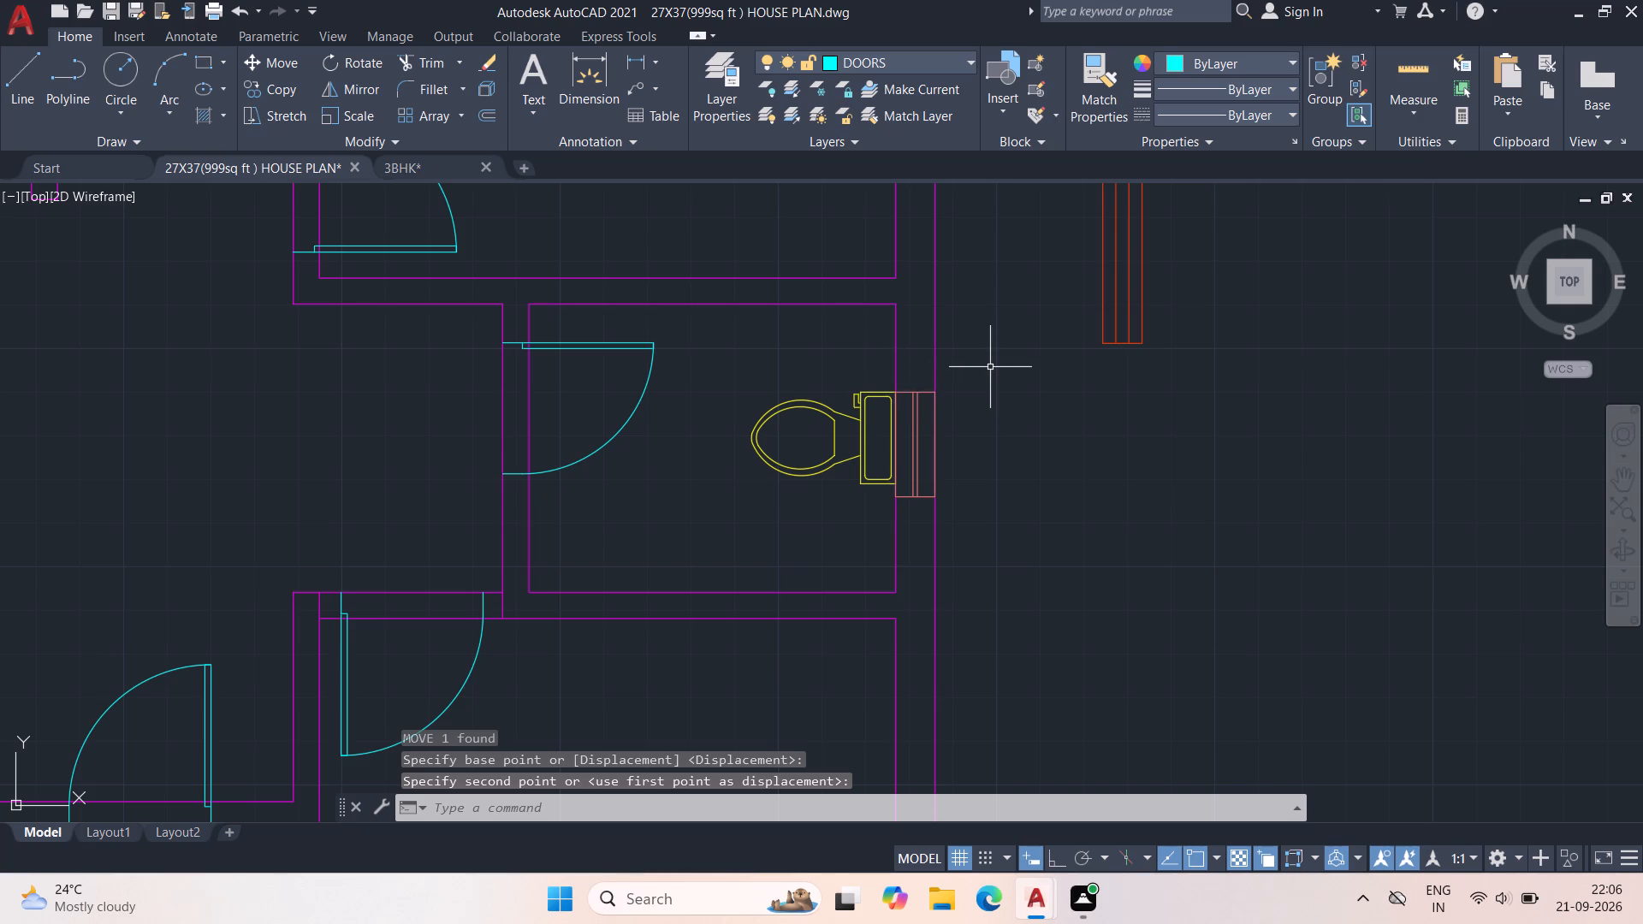
# Move the longer vertical window from outside the plan into the upper bedroom's east outer wall, beside the bed.
pyautogui.scroll(-2, 991, 364)
pyautogui.moveTo(1008, 369); pyautogui.dragTo(1105, 581, button='middle')
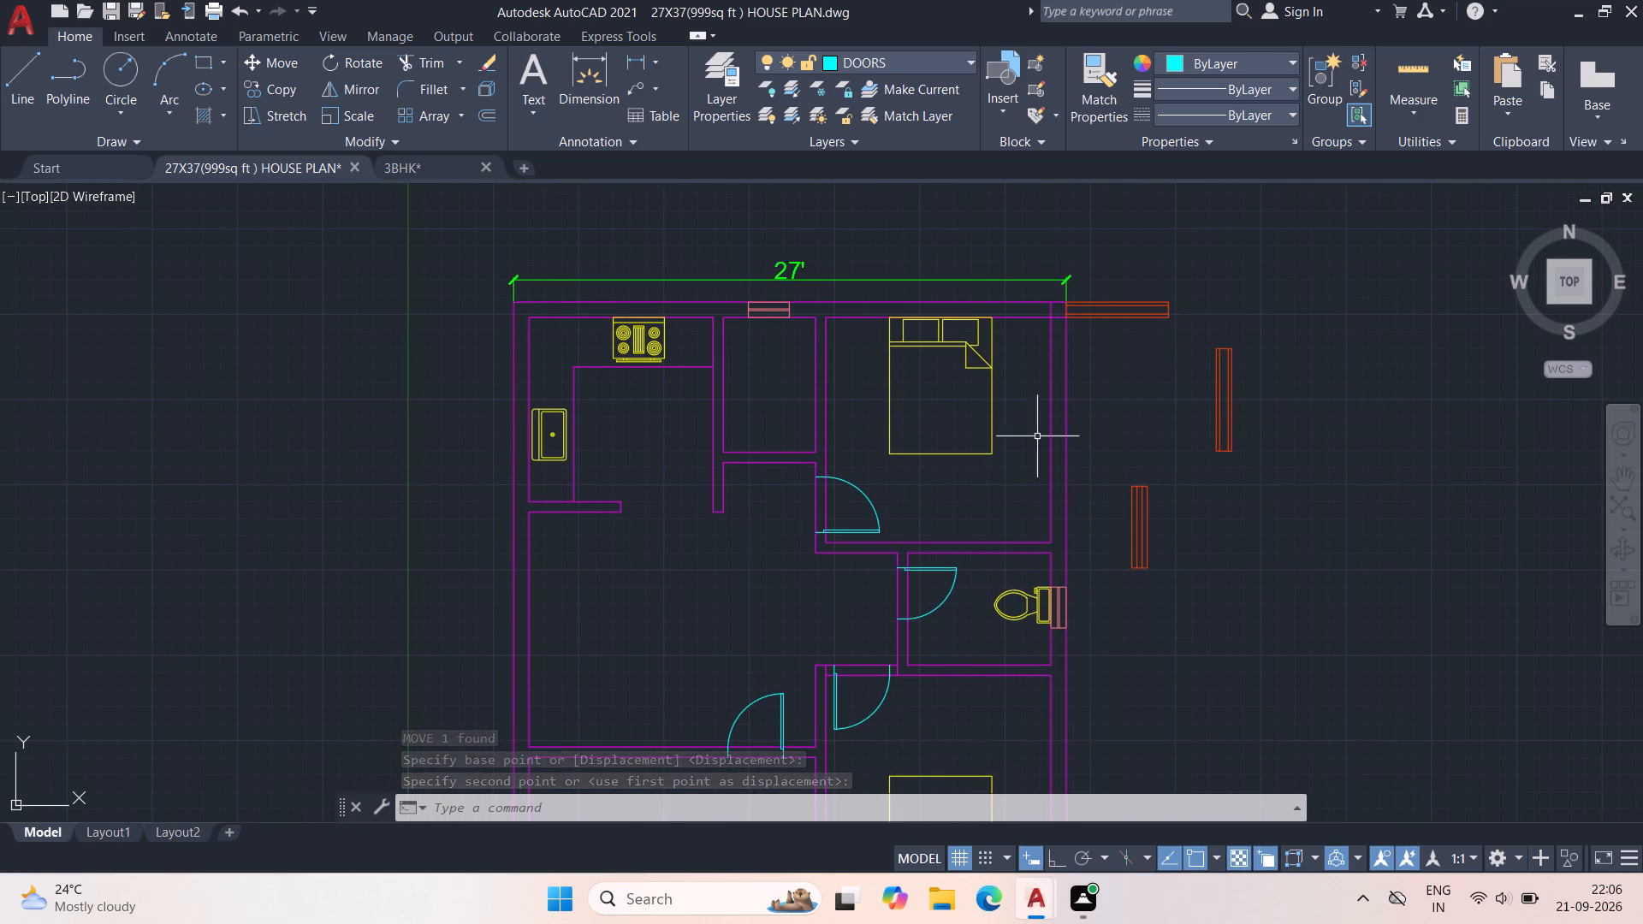
pyautogui.scroll(2, 1256, 387)
pyautogui.moveTo(1246, 377); pyautogui.dragTo(1236, 358, button='middle')
pyautogui.scroll(-1, 1237, 358)
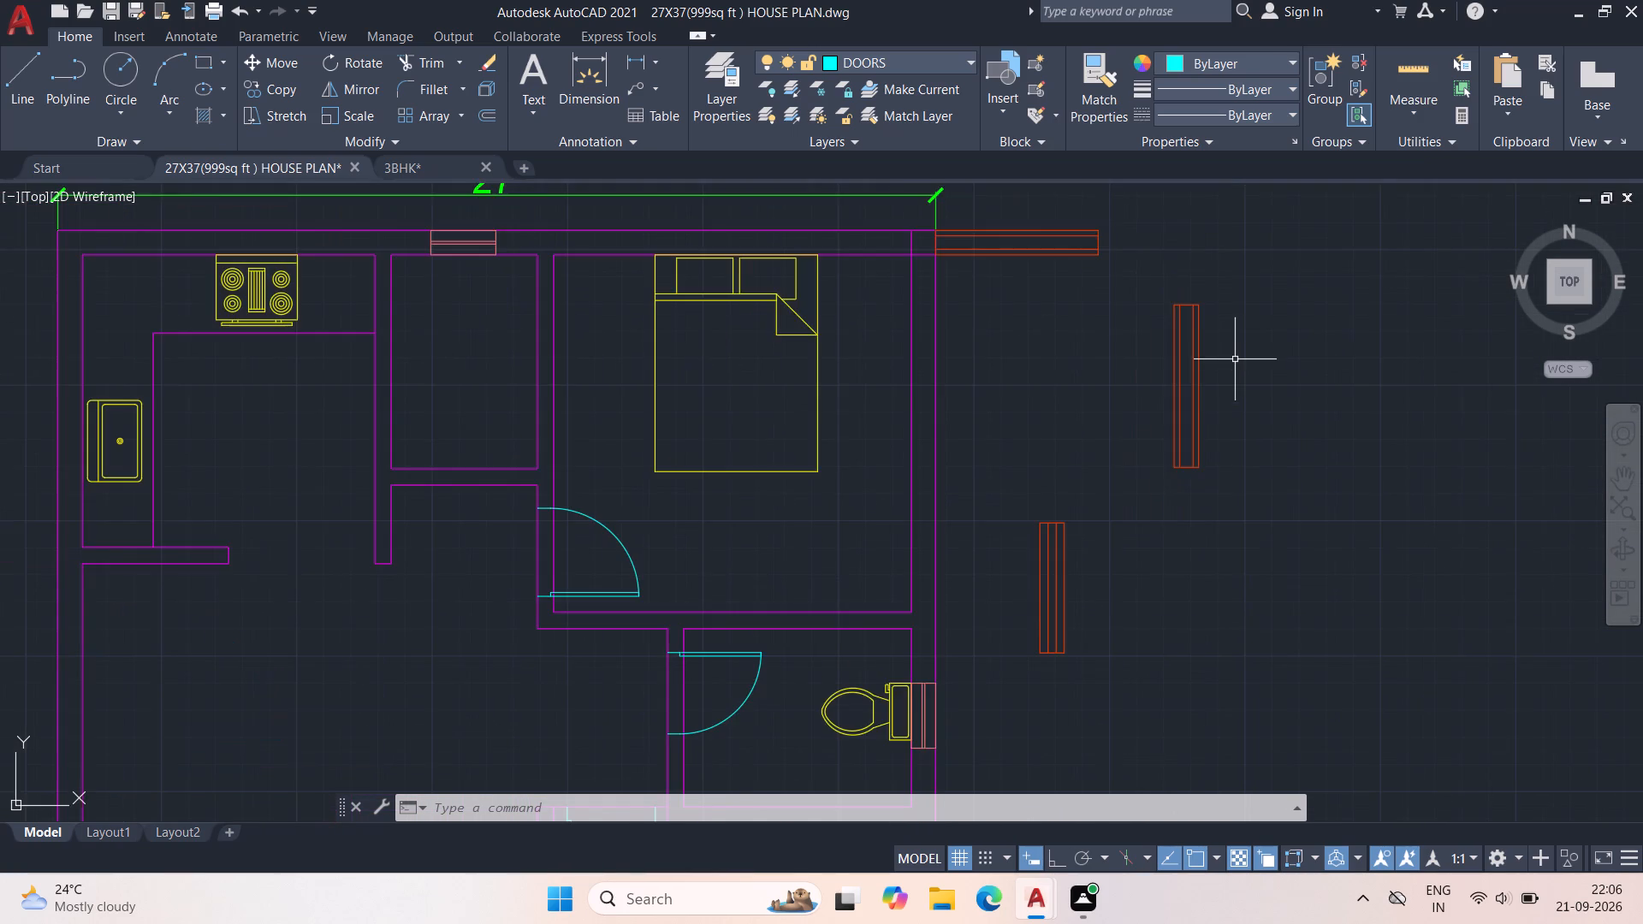
pyautogui.scroll(-1, 1235, 359)
pyautogui.scroll(1, 1222, 358)
pyautogui.moveTo(1225, 359); pyautogui.dragTo(1222, 395, button='middle')
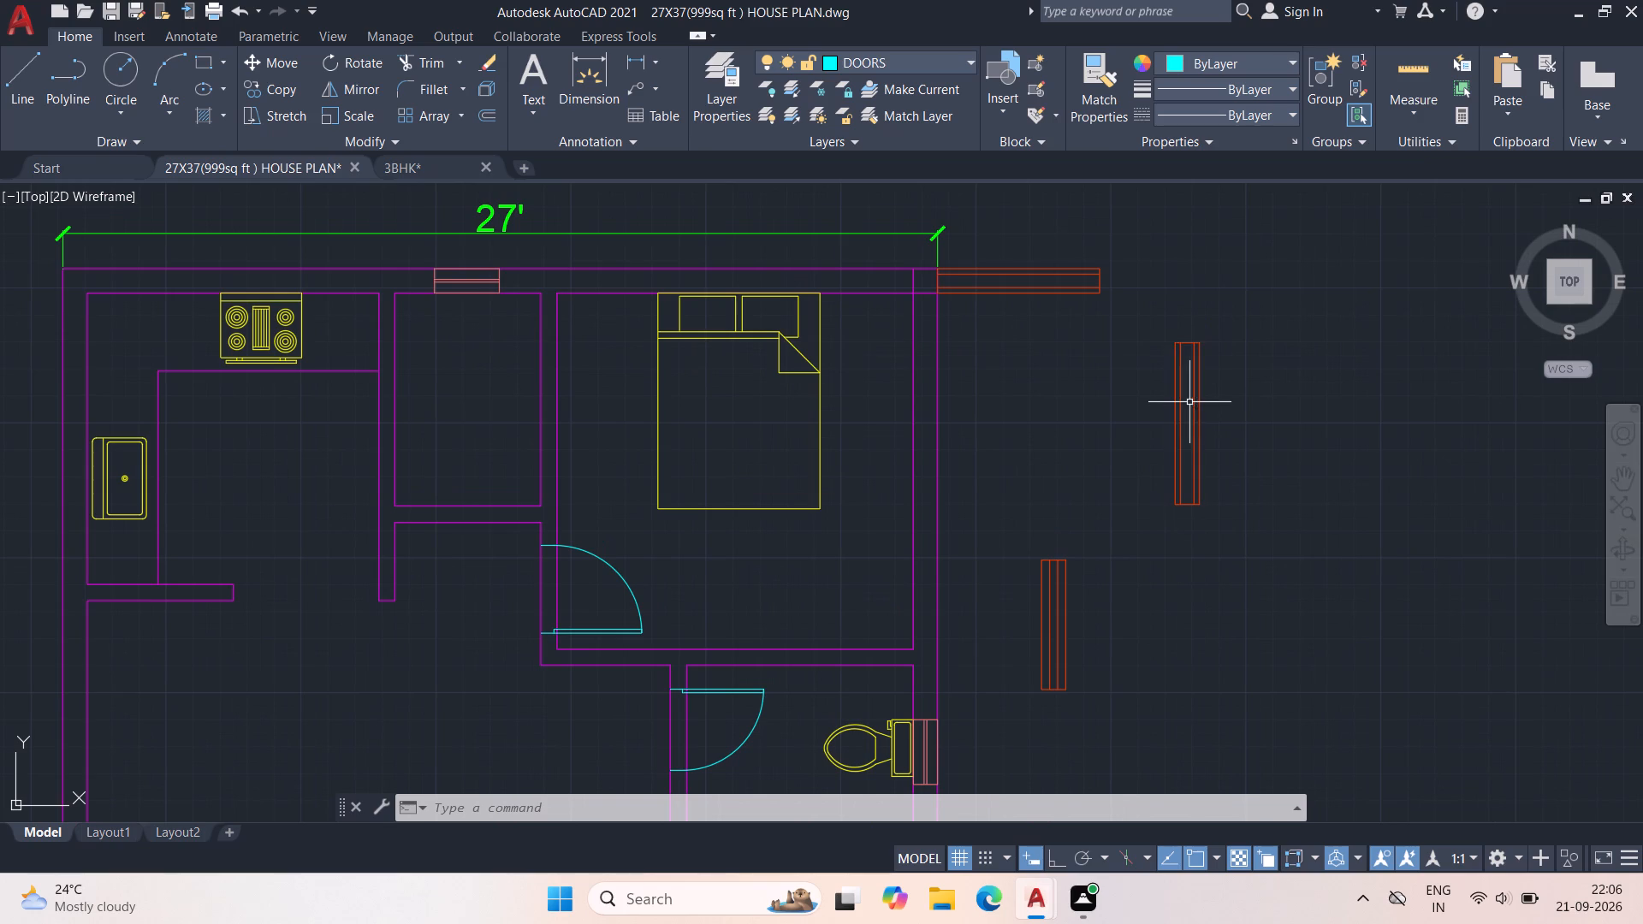
pyautogui.click(1195, 402)
pyautogui.press('m')
pyautogui.press('space')
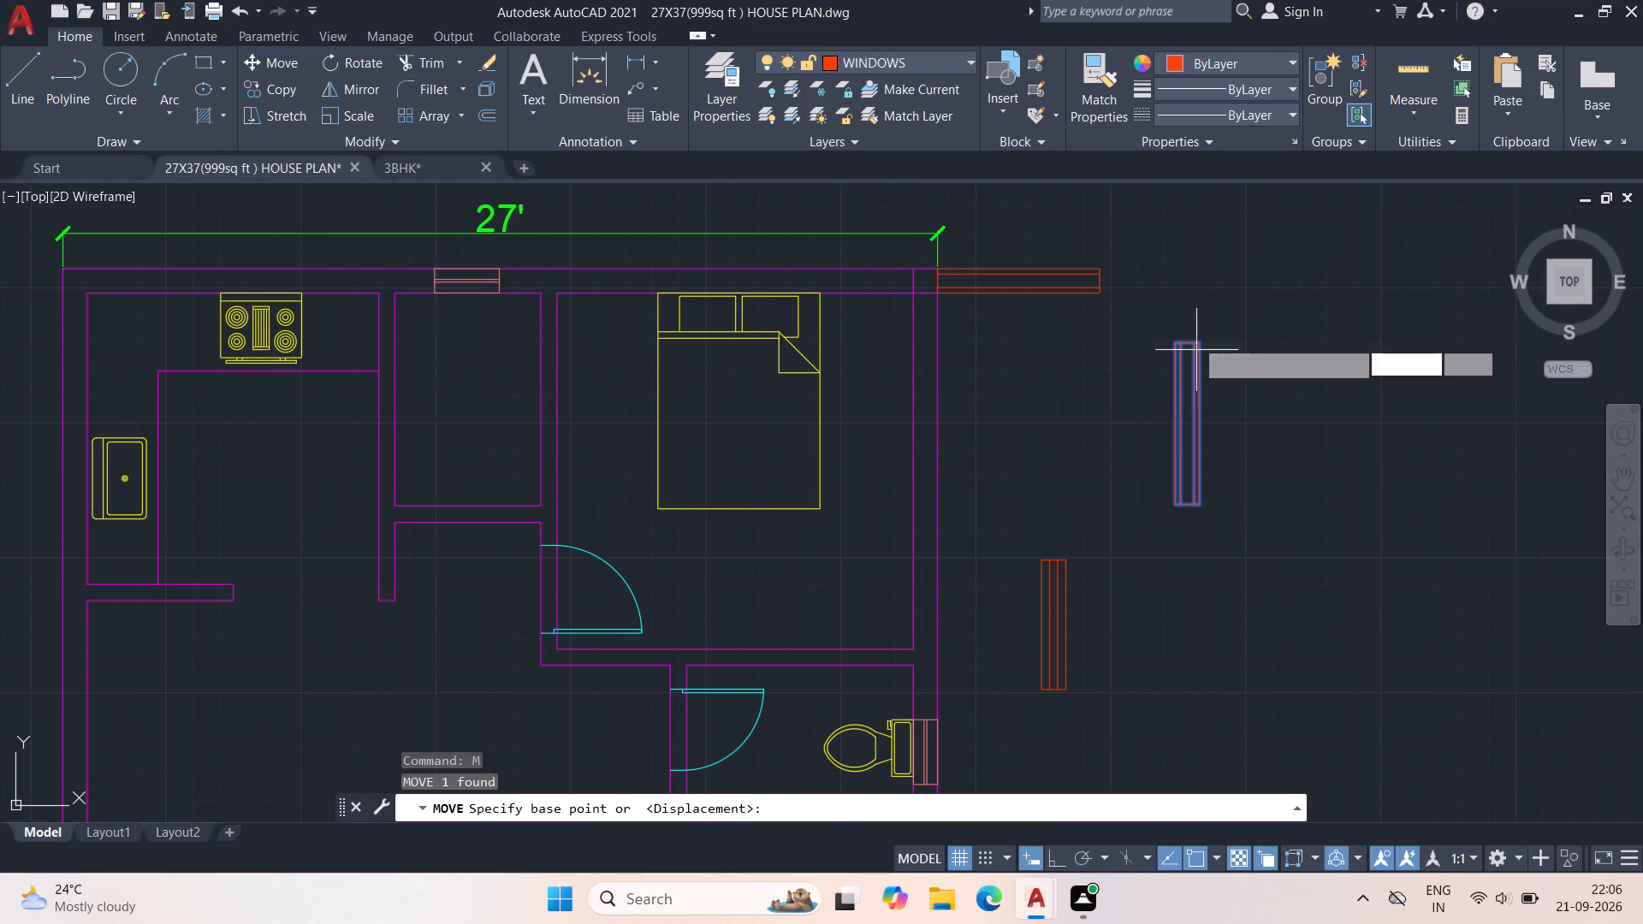
pyautogui.click(1199, 338)
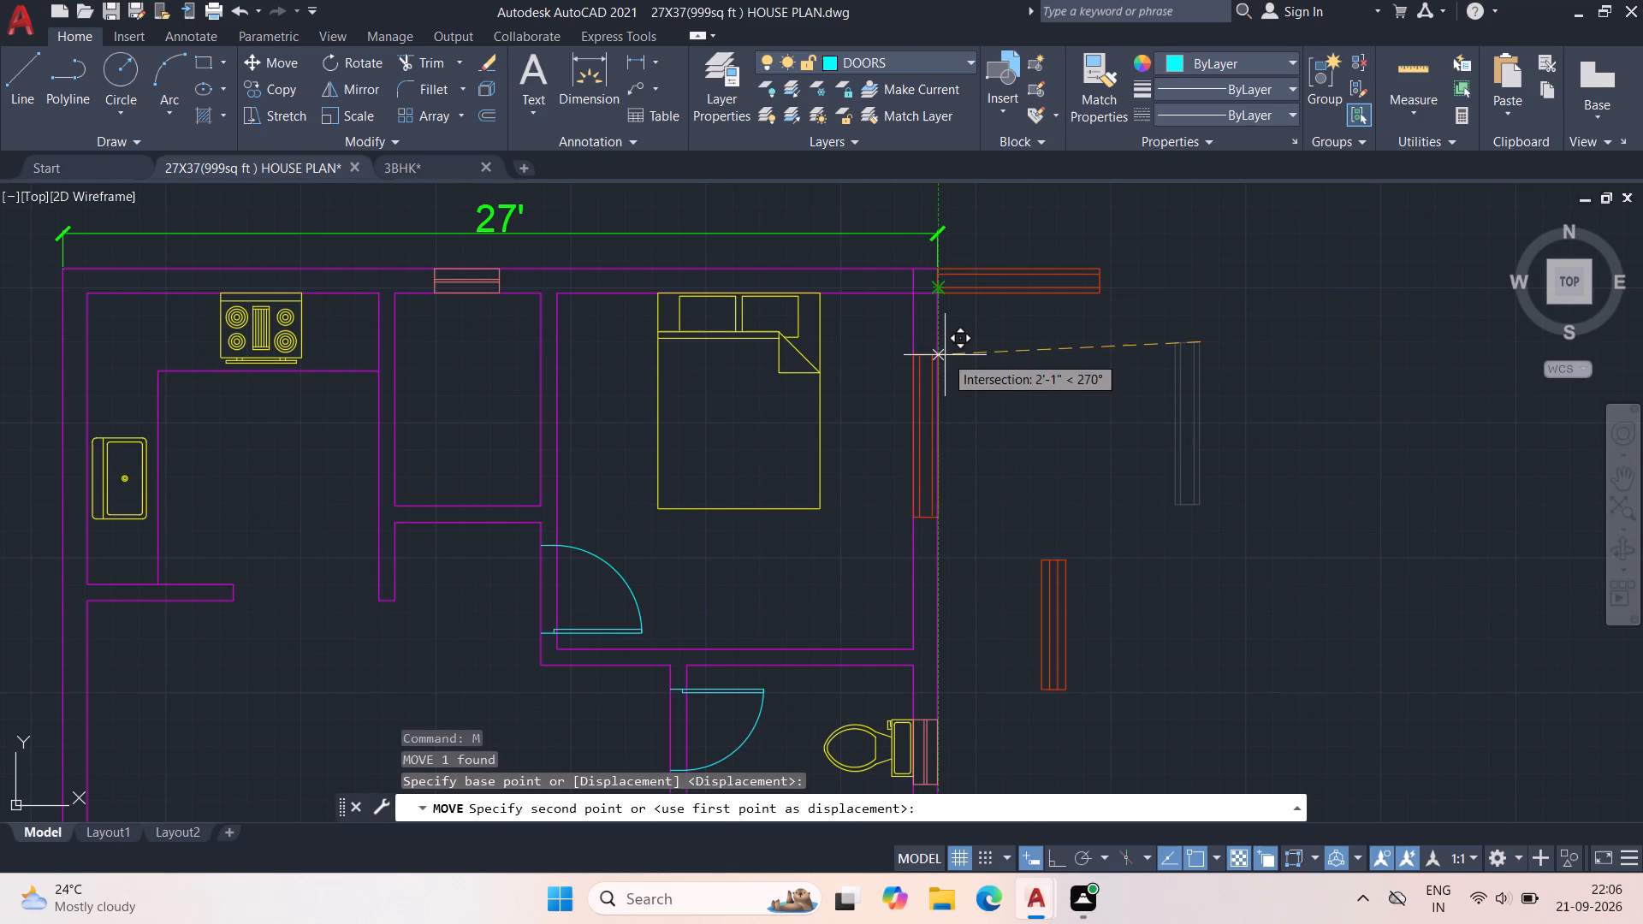
pyautogui.click(940, 367)
# Copy the upper bedroom's east window into the lower bedroom's east outer wall, beside the bed.
pyautogui.scroll(-1, 1016, 389)
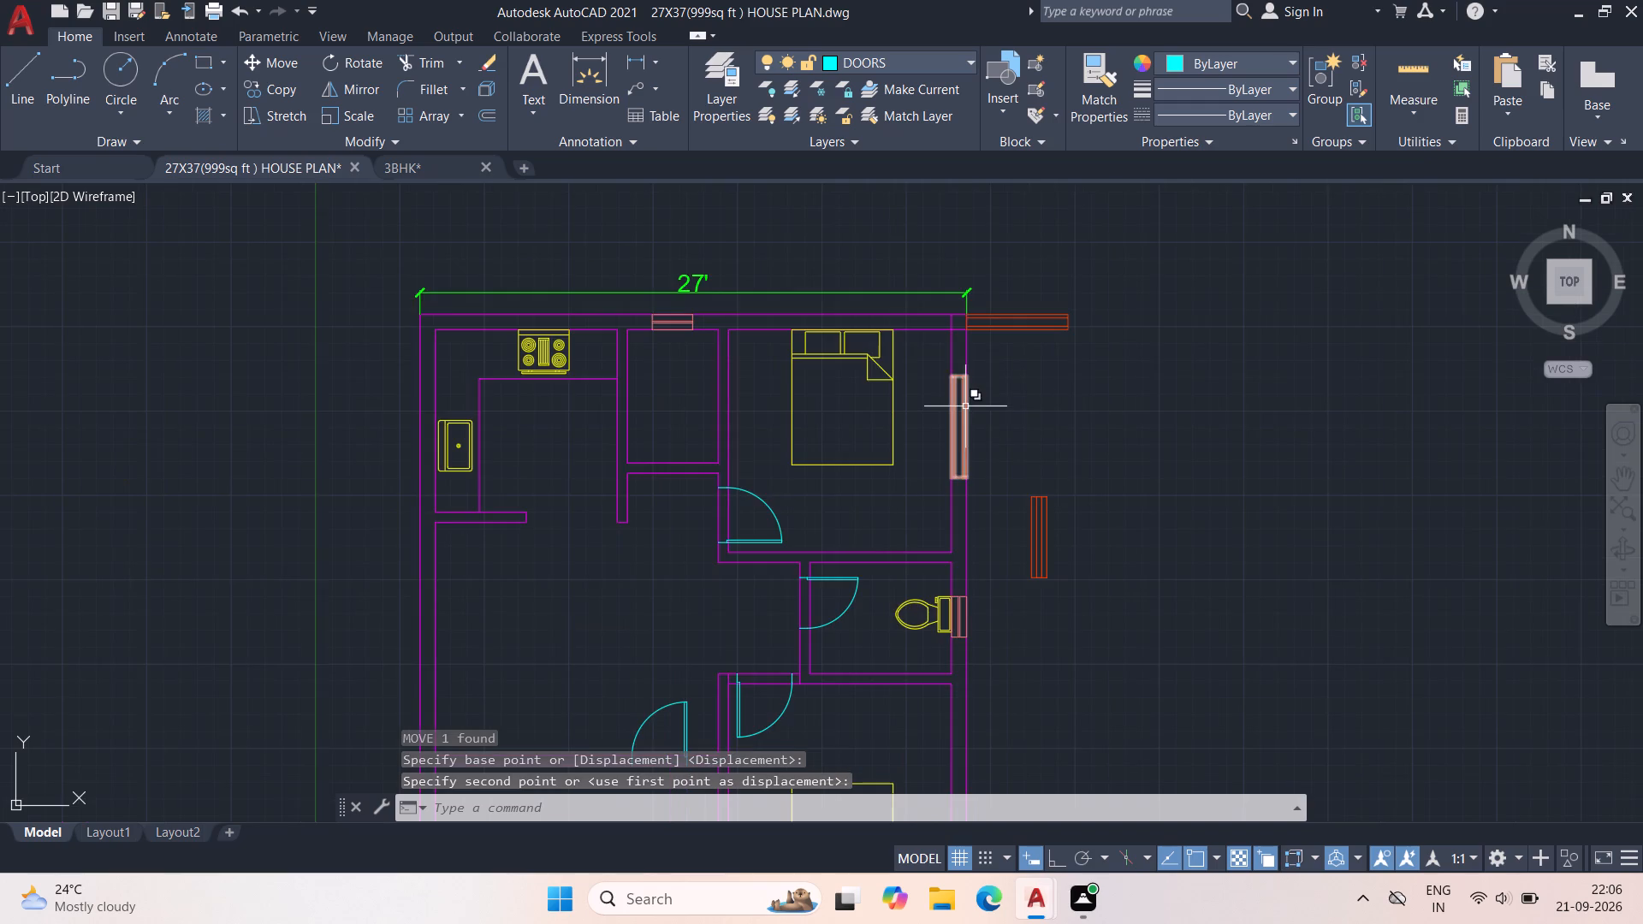
pyautogui.scroll(3, 960, 412)
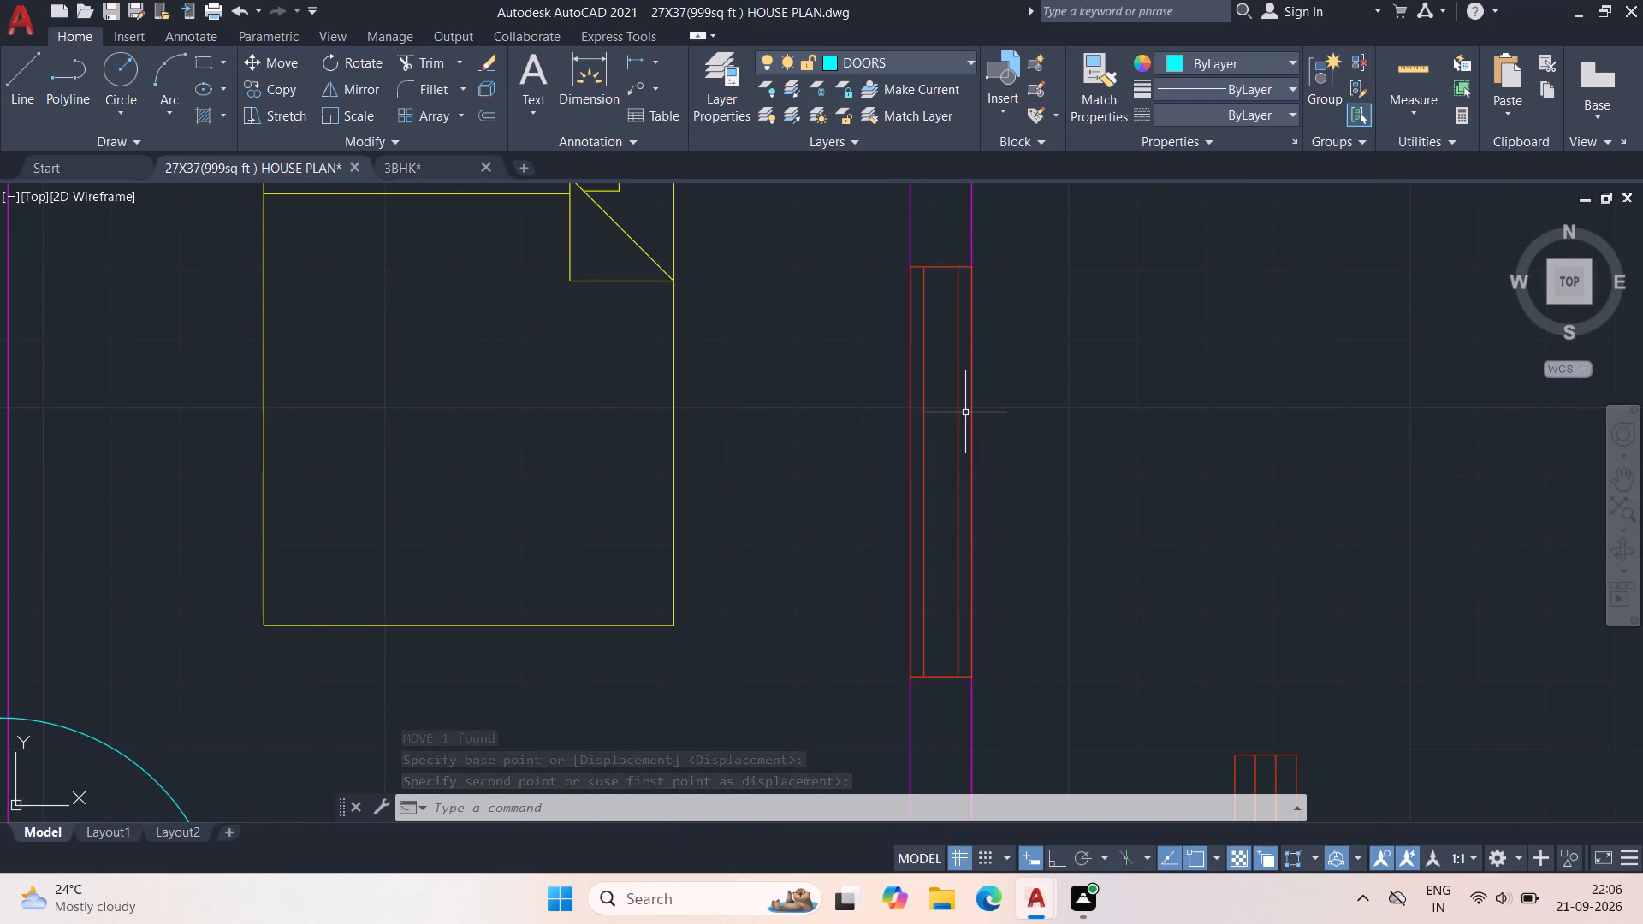
pyautogui.click(959, 415)
pyautogui.write('CO')
pyautogui.press('space')
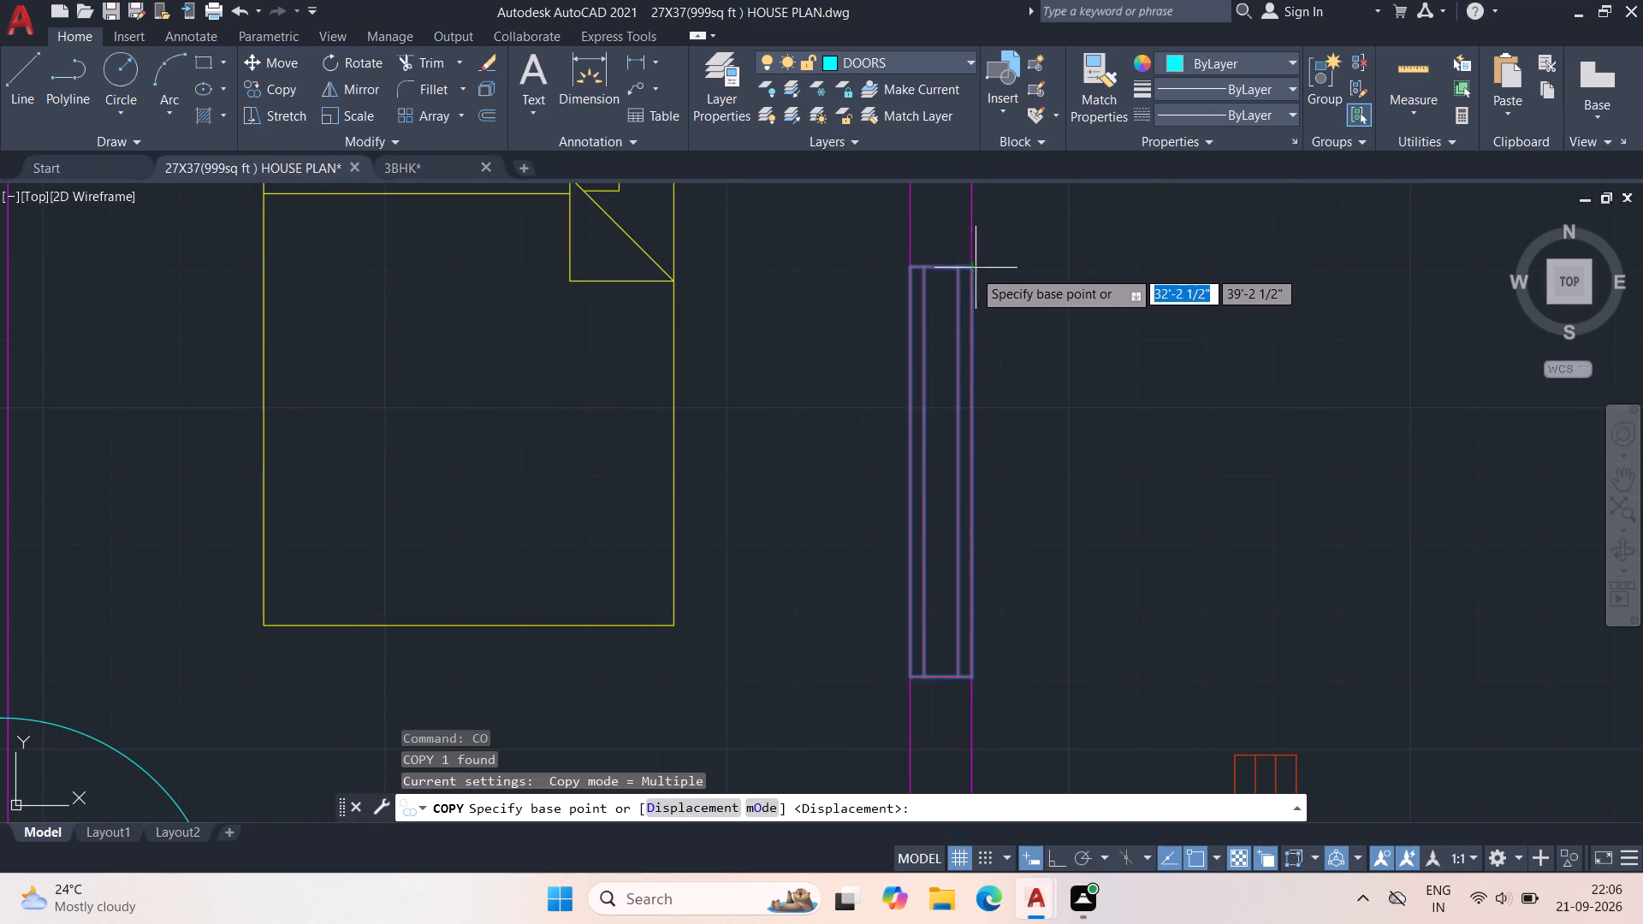
pyautogui.click(969, 269)
pyautogui.scroll(-3, 965, 432)
pyautogui.moveTo(1013, 619); pyautogui.dragTo(1013, 371, button='middle')
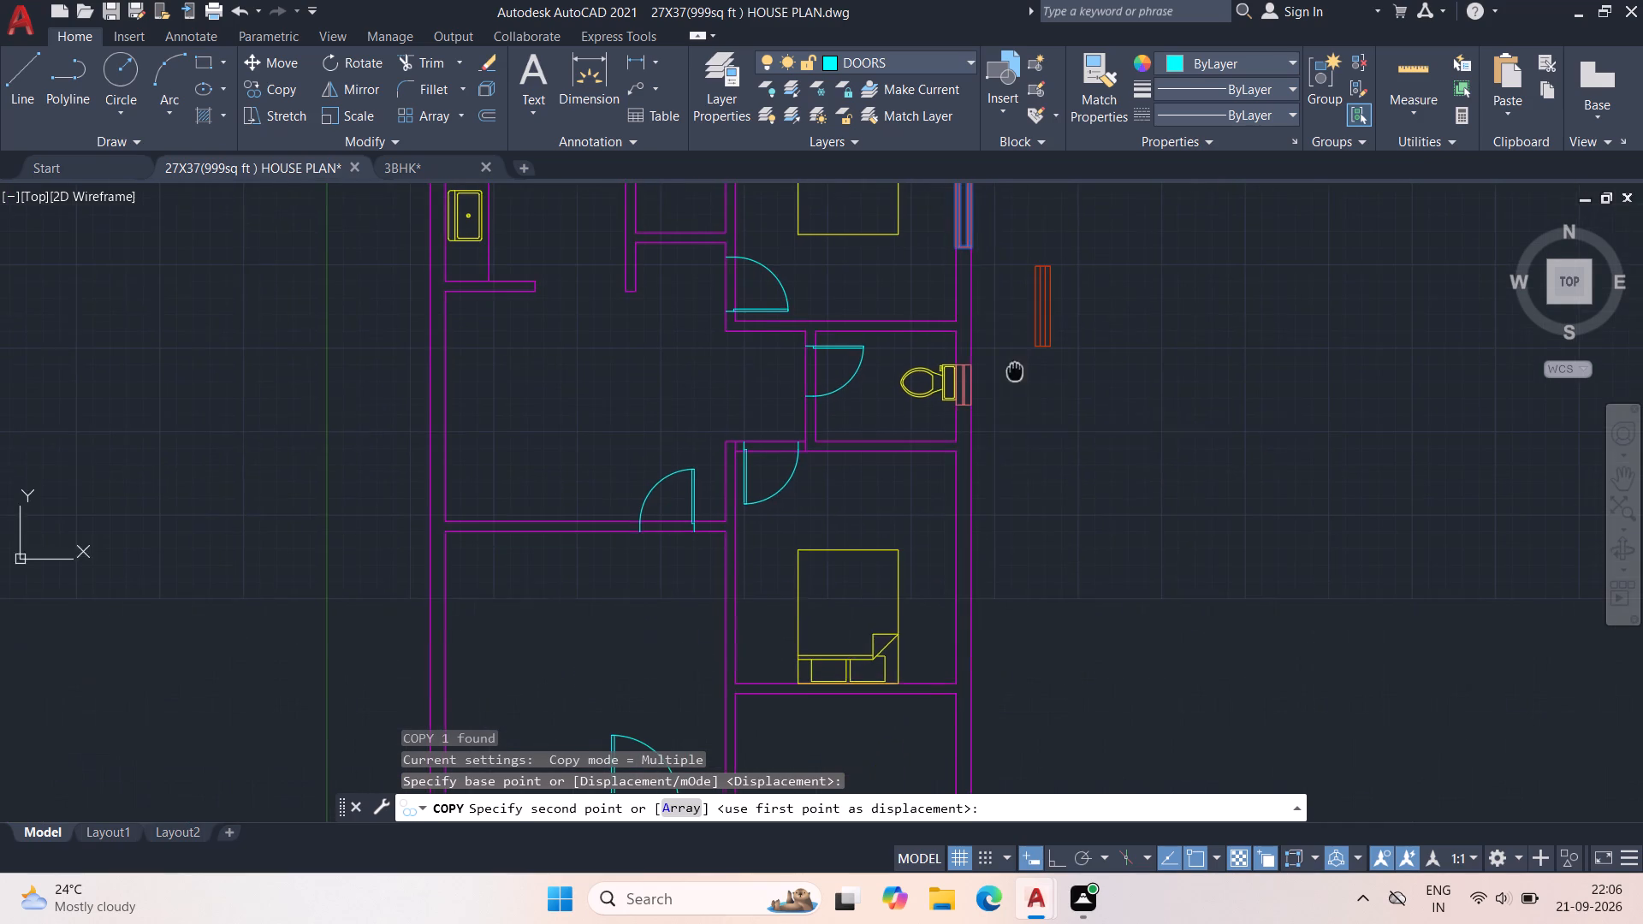
pyautogui.moveTo(1013, 371); pyautogui.dragTo(1014, 370, button='middle')
pyautogui.scroll(2, 982, 530)
pyautogui.moveTo(979, 562); pyautogui.dragTo(989, 535, button='middle')
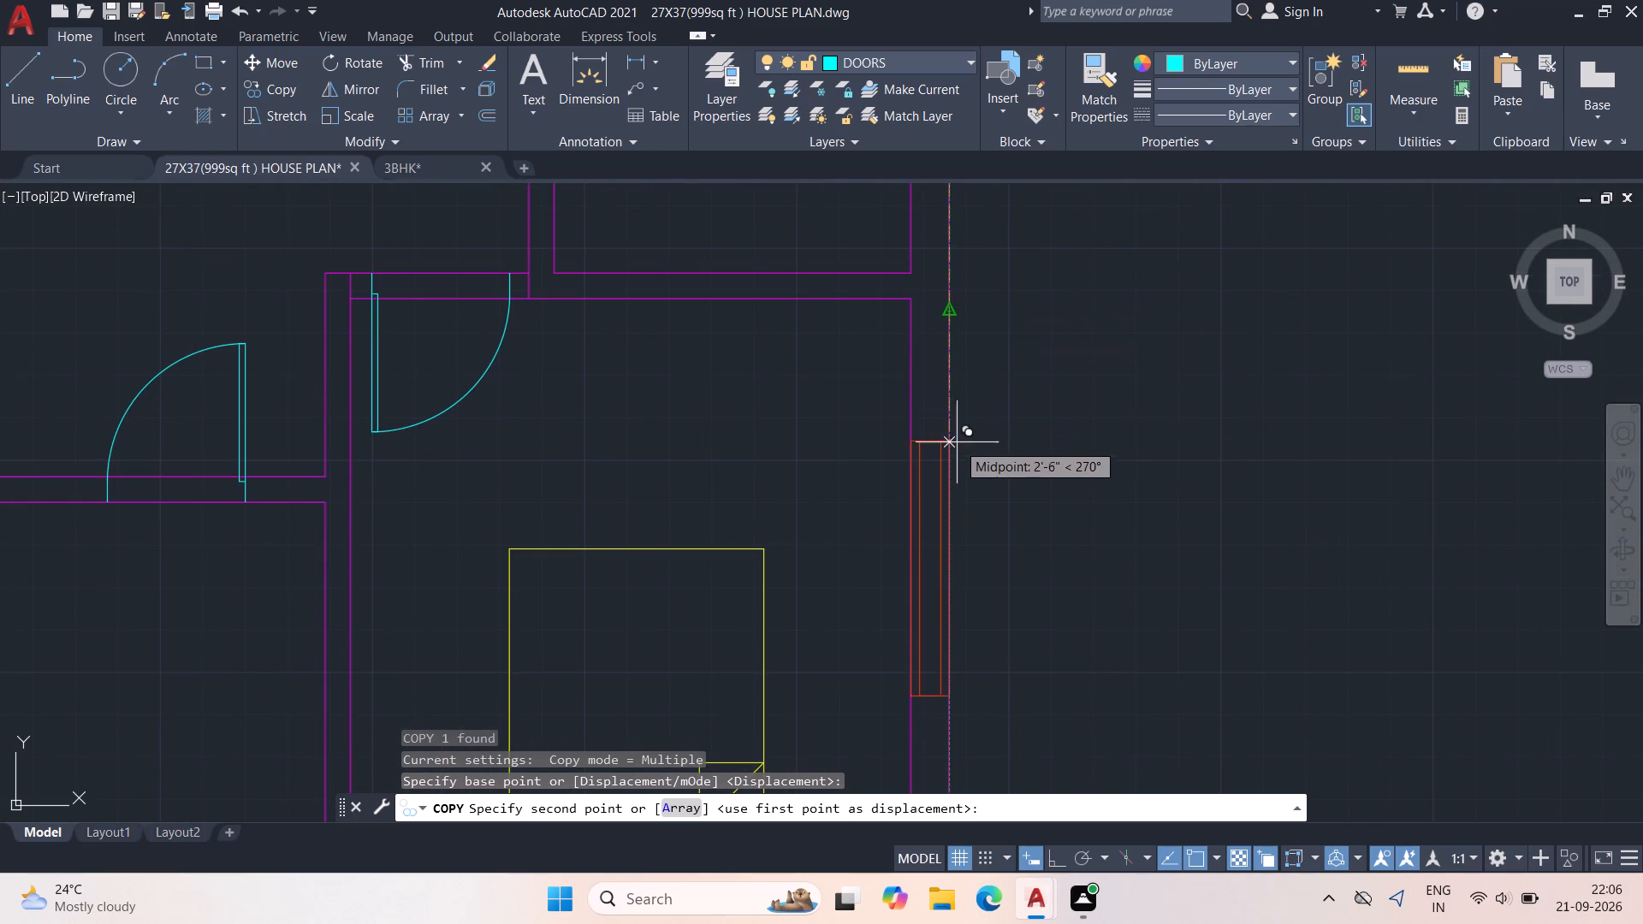
pyautogui.moveTo(940, 488); pyautogui.dragTo(999, 232, button='middle')
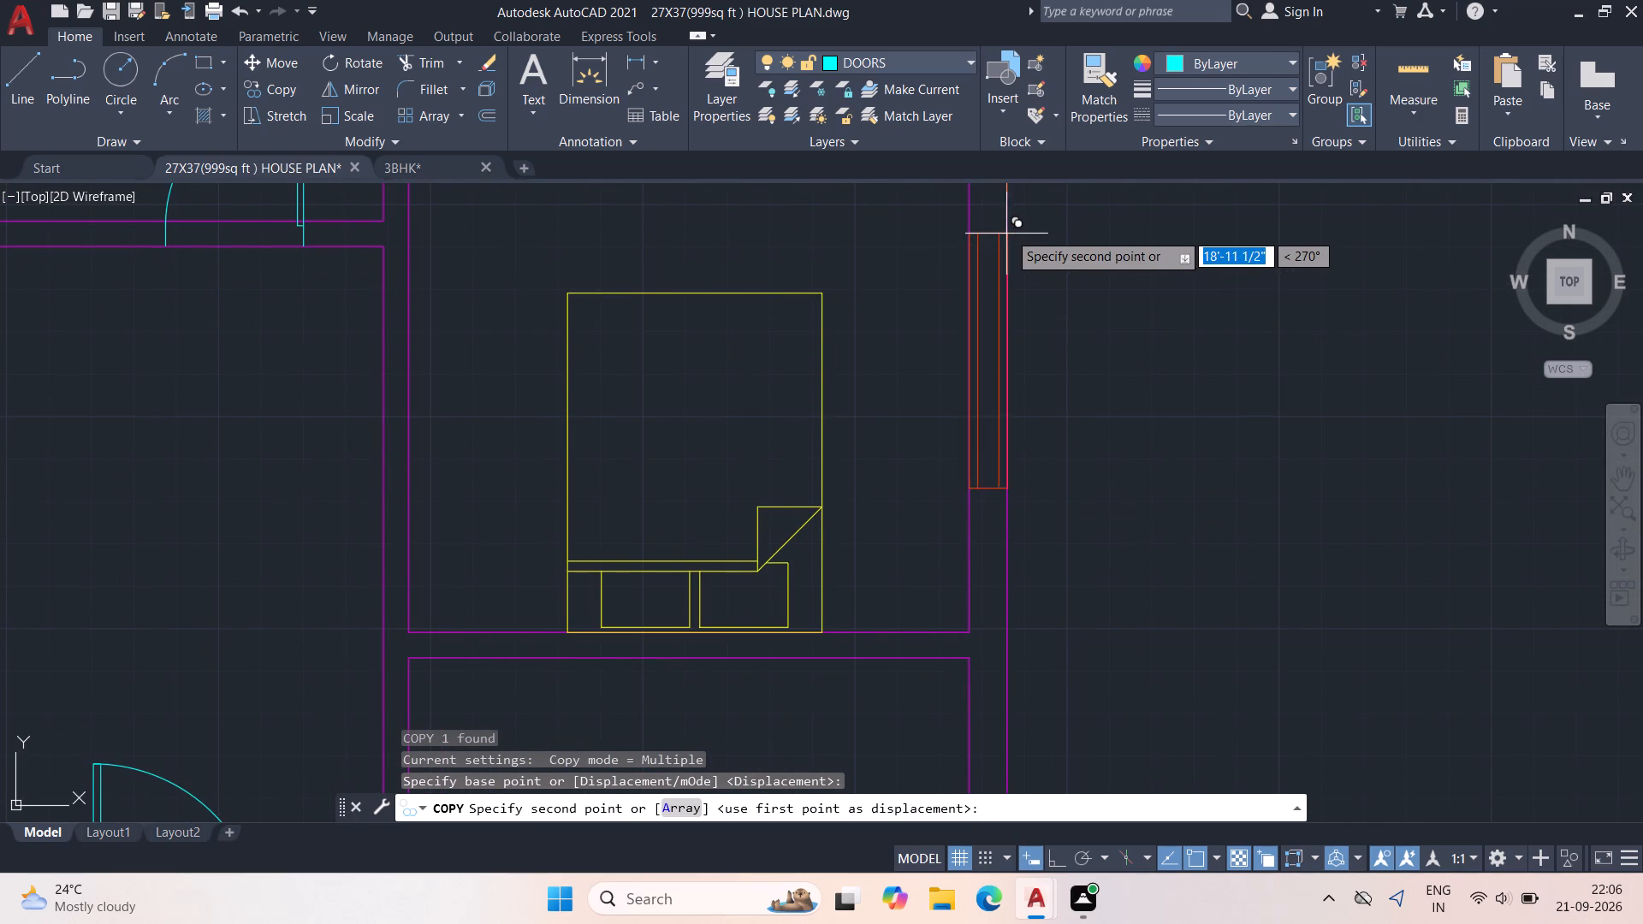
pyautogui.scroll(-1, 1012, 216)
pyautogui.moveTo(1014, 227); pyautogui.dragTo(999, 353, button='middle')
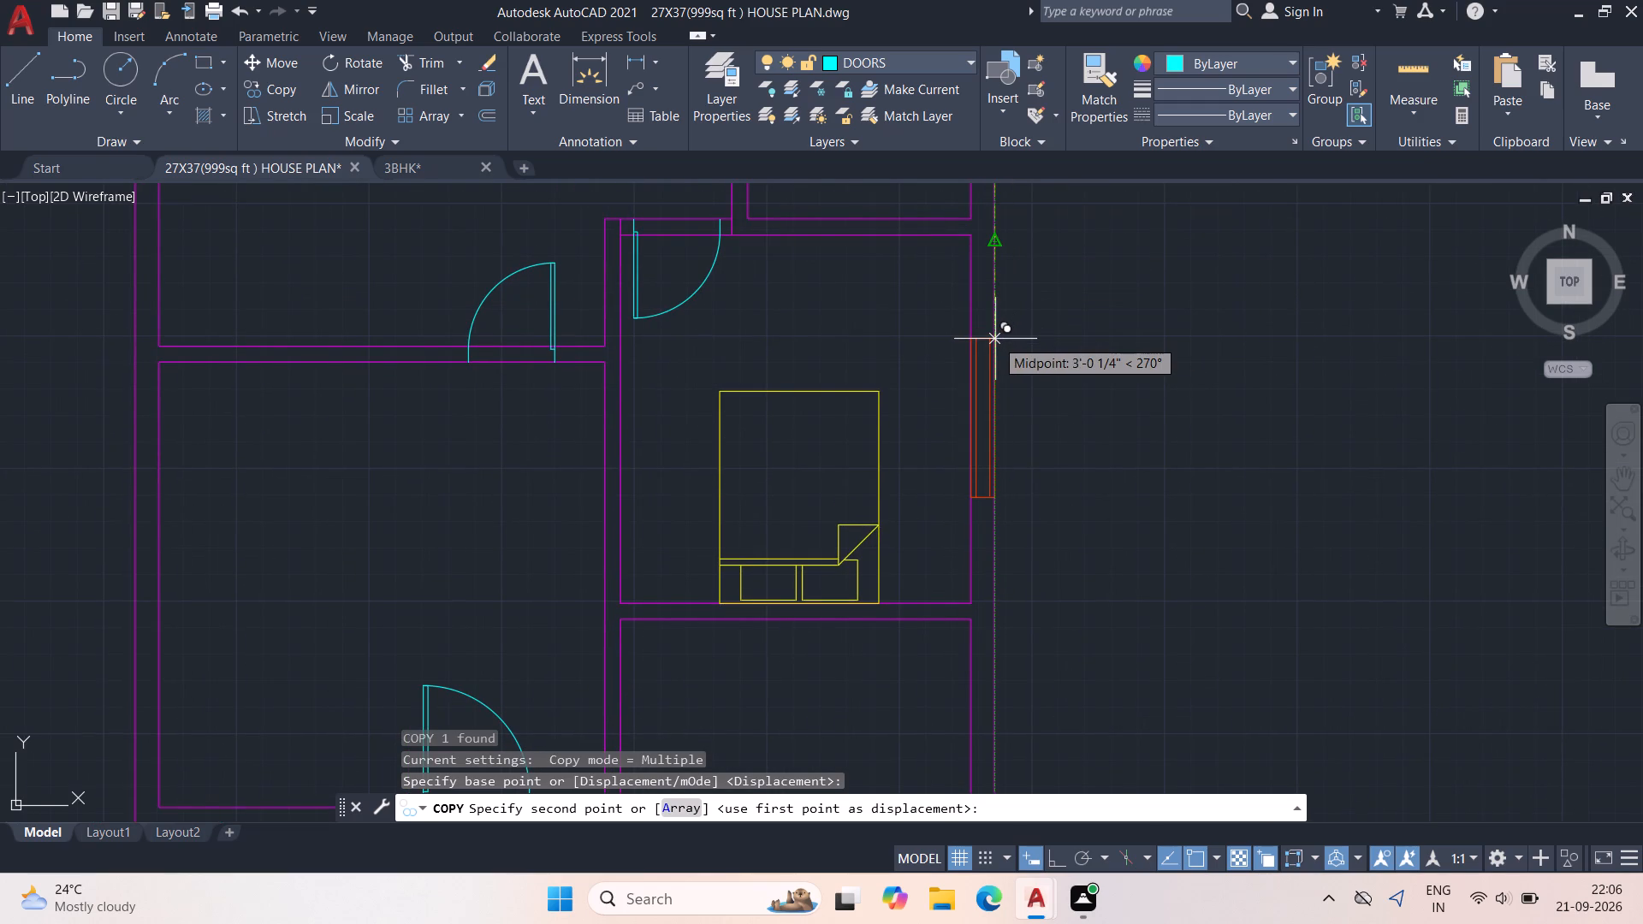
pyautogui.click(995, 339)
# Place another copy of the bedroom window in the kitchen's west outer wall, behind the sink, and end the copying.
pyautogui.scroll(-2, 1116, 358)
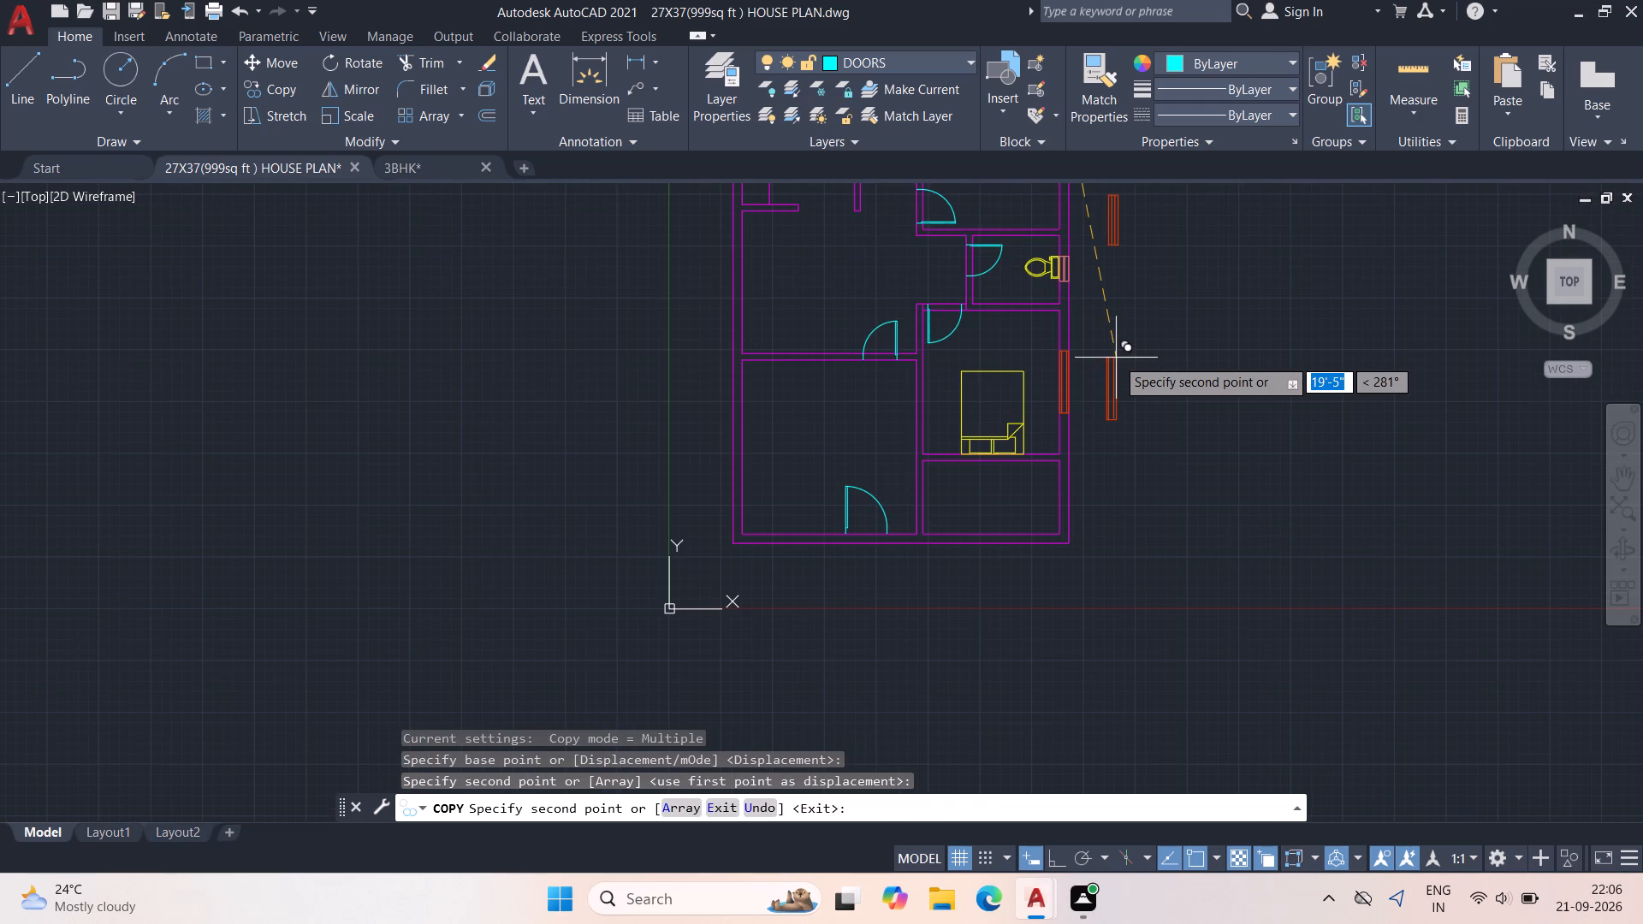
pyautogui.scroll(-1, 1115, 358)
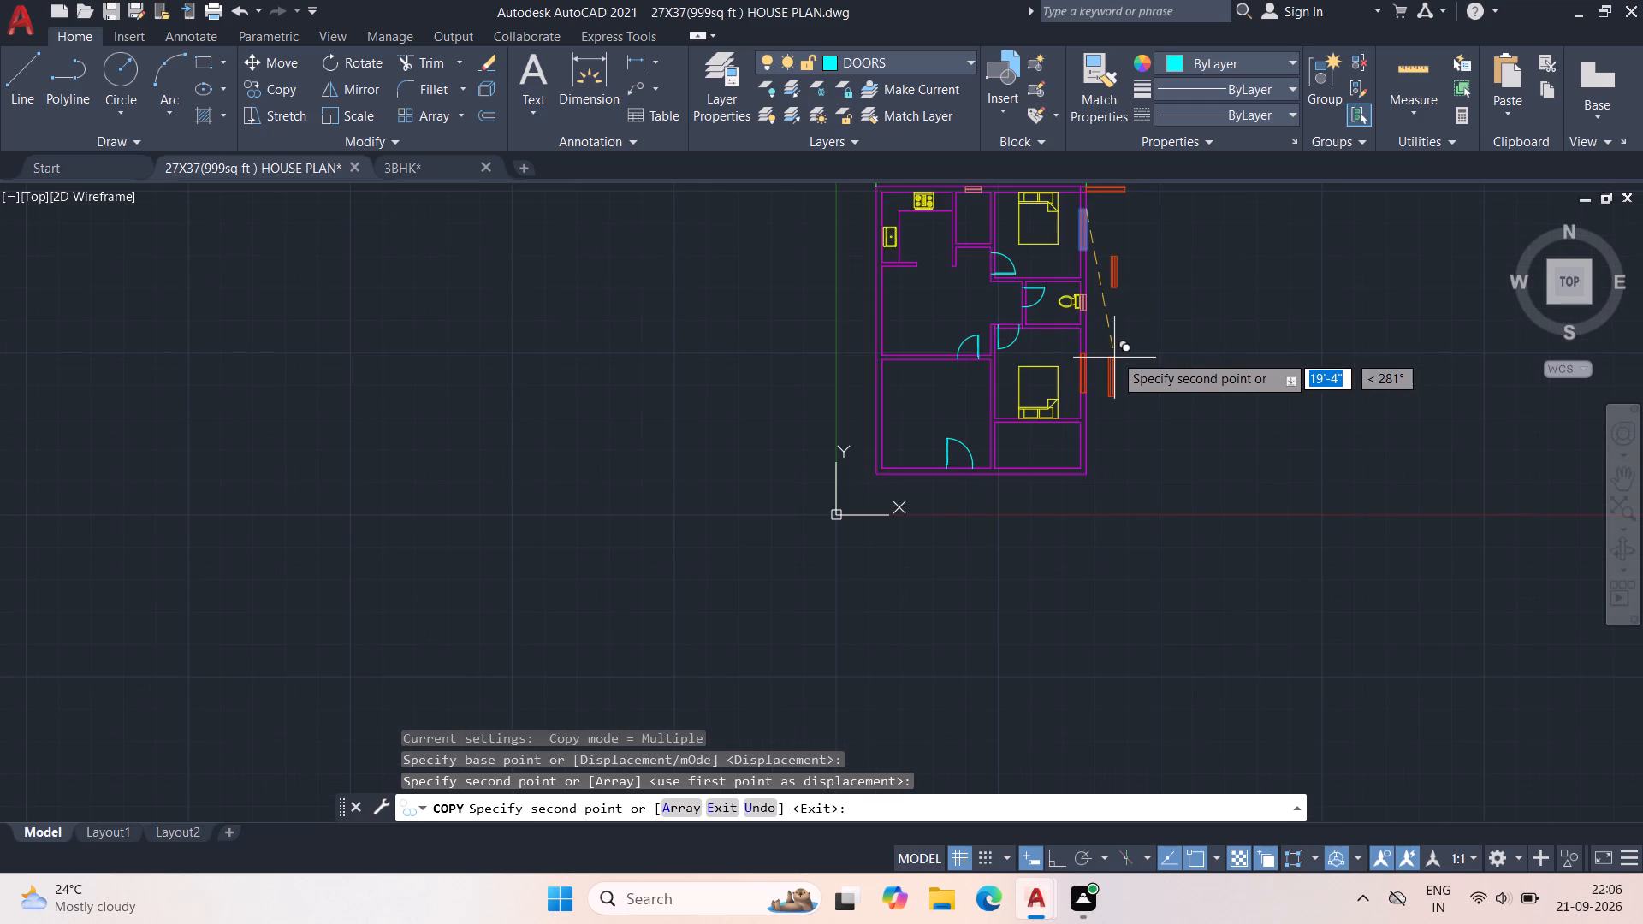
pyautogui.moveTo(1117, 258); pyautogui.dragTo(1149, 394, button='middle')
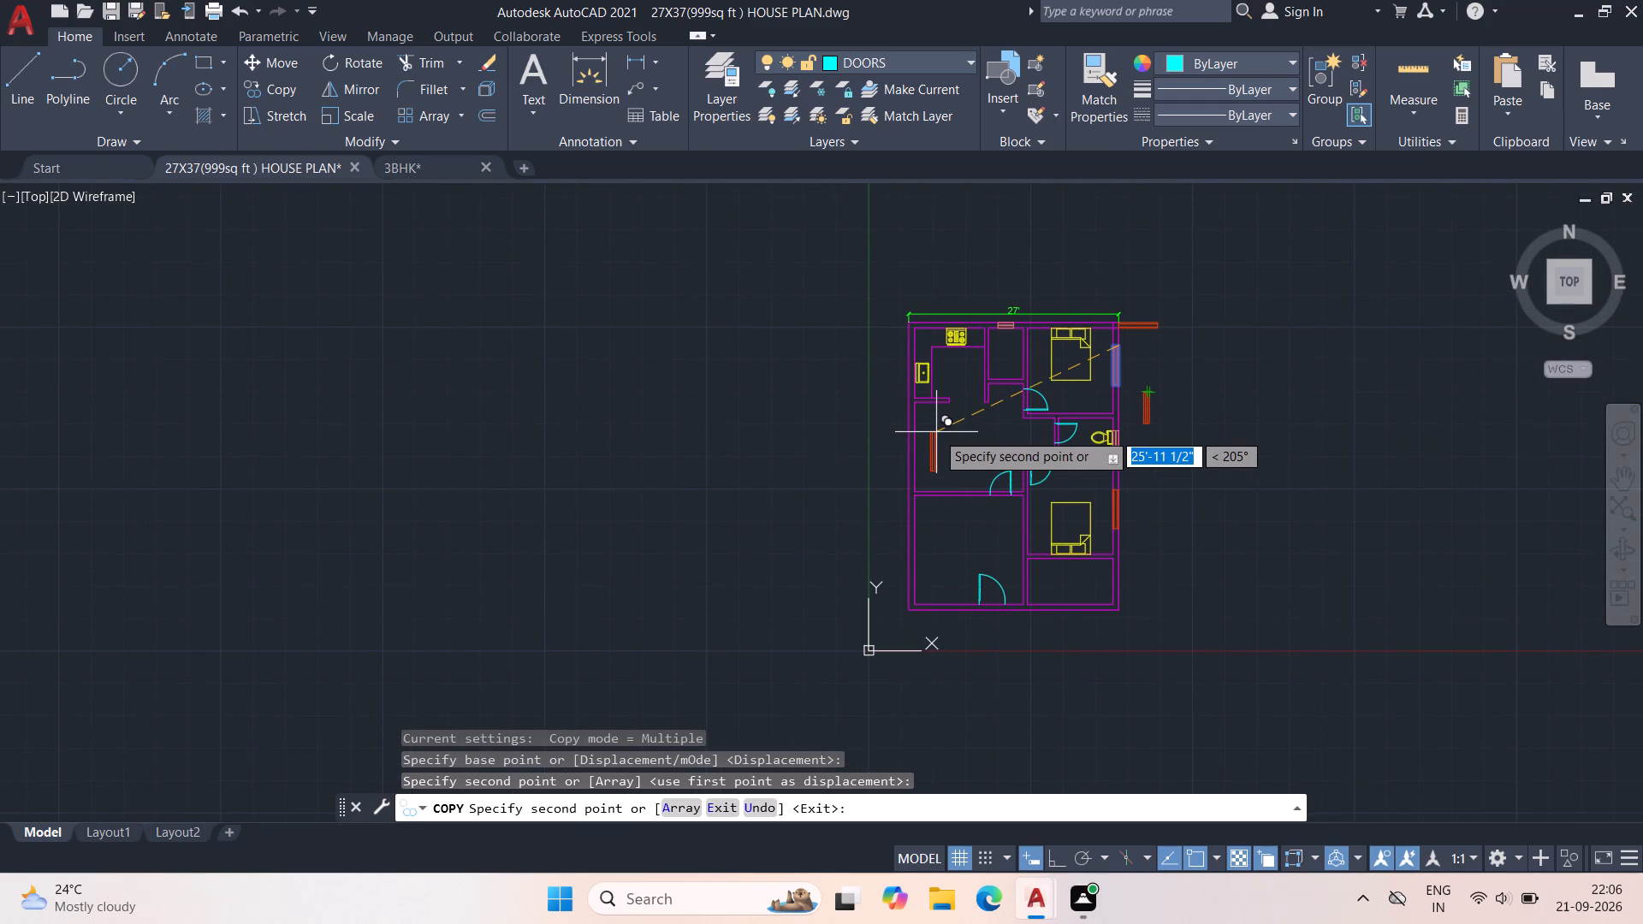
pyautogui.scroll(2, 875, 348)
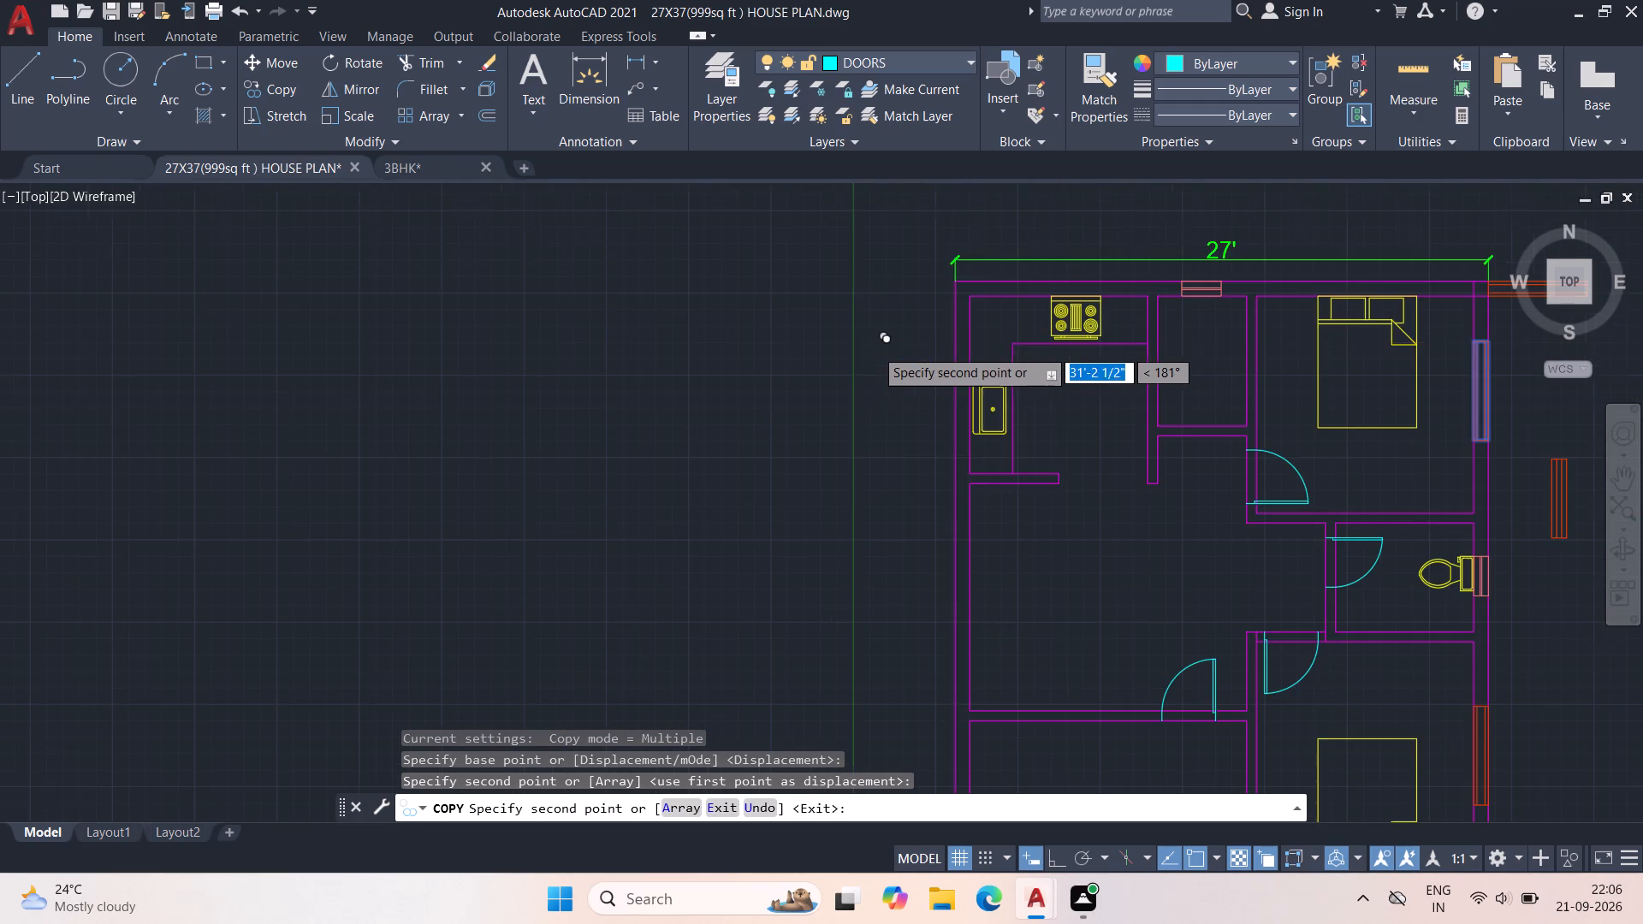
pyautogui.scroll(2, 932, 347)
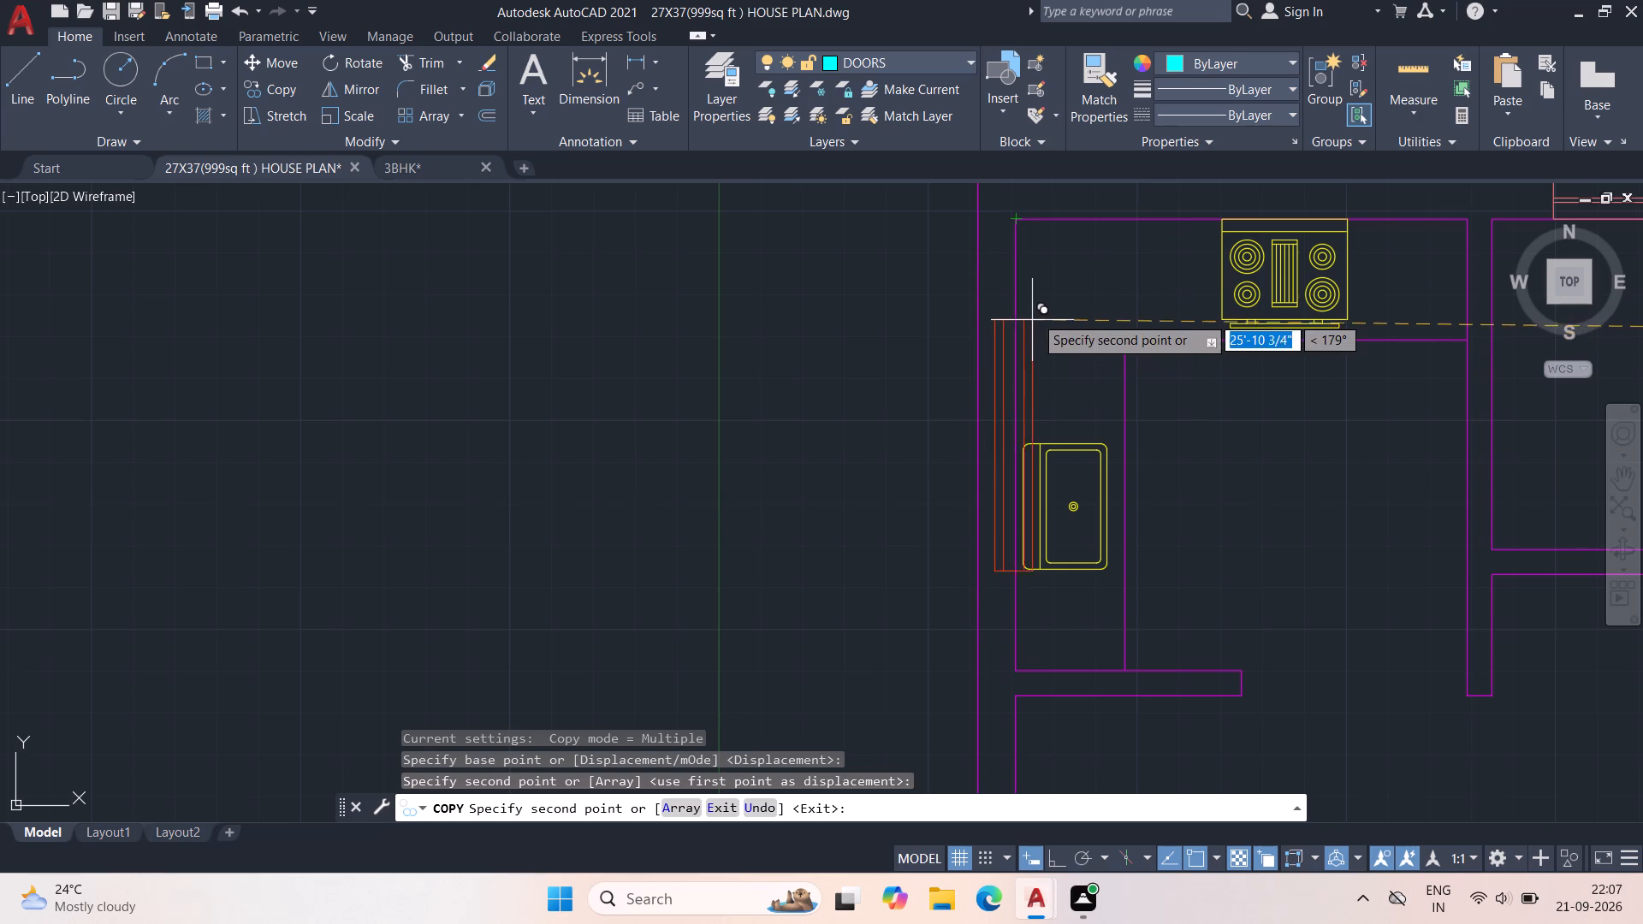
pyautogui.click(1011, 335)
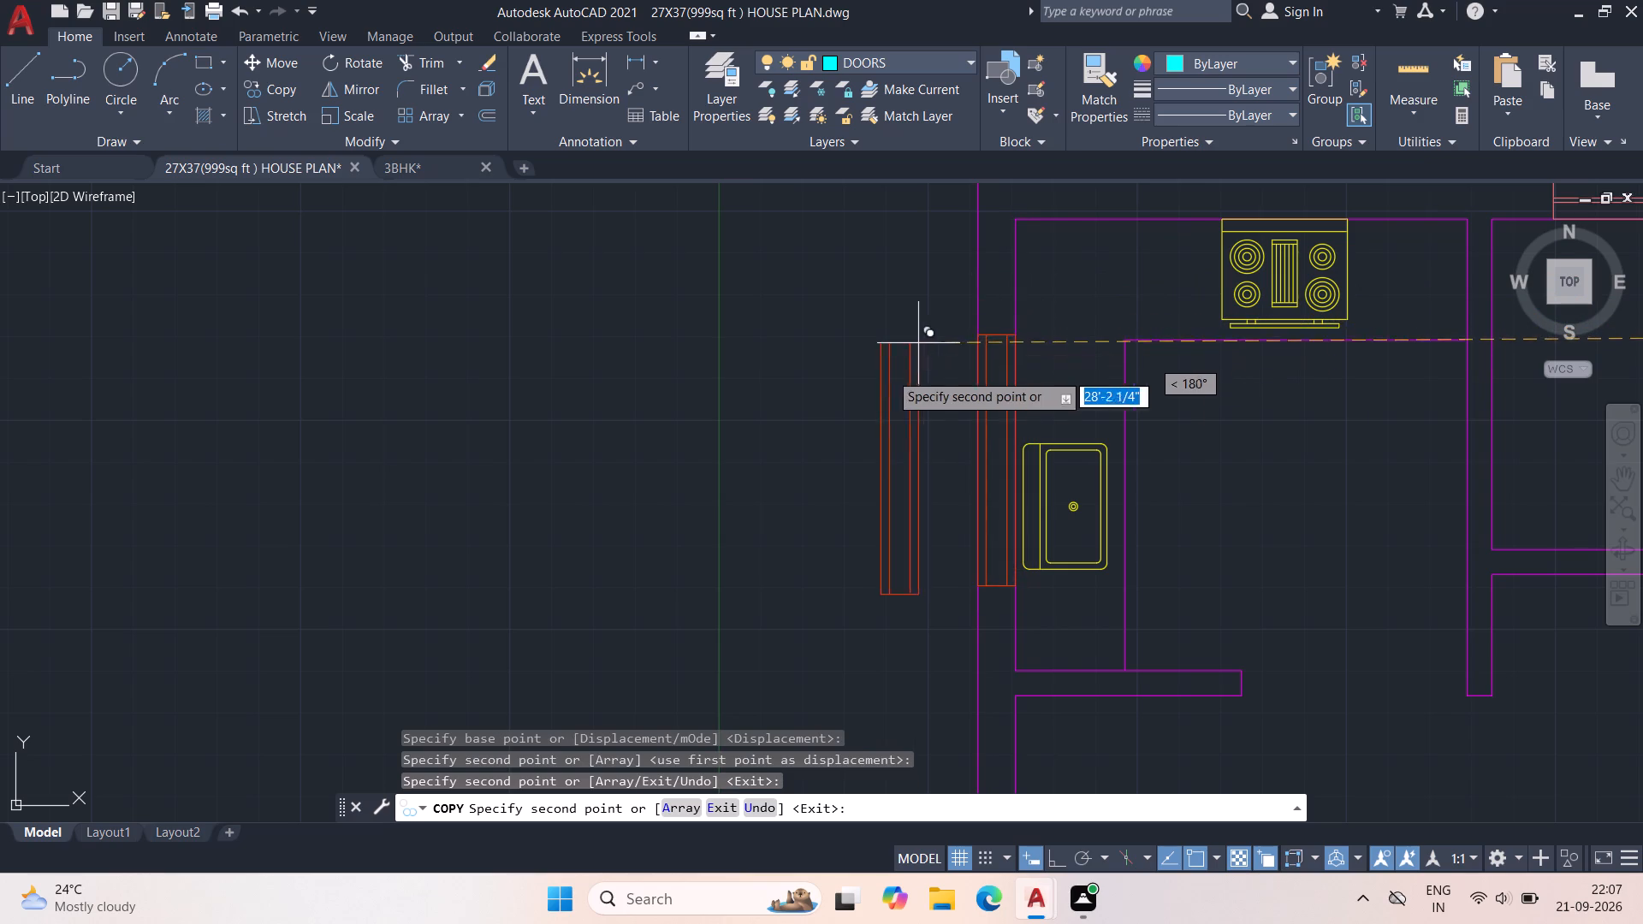
pyautogui.scroll(-2, 873, 388)
pyautogui.moveTo(873, 440); pyautogui.dragTo(578, 435, button='middle')
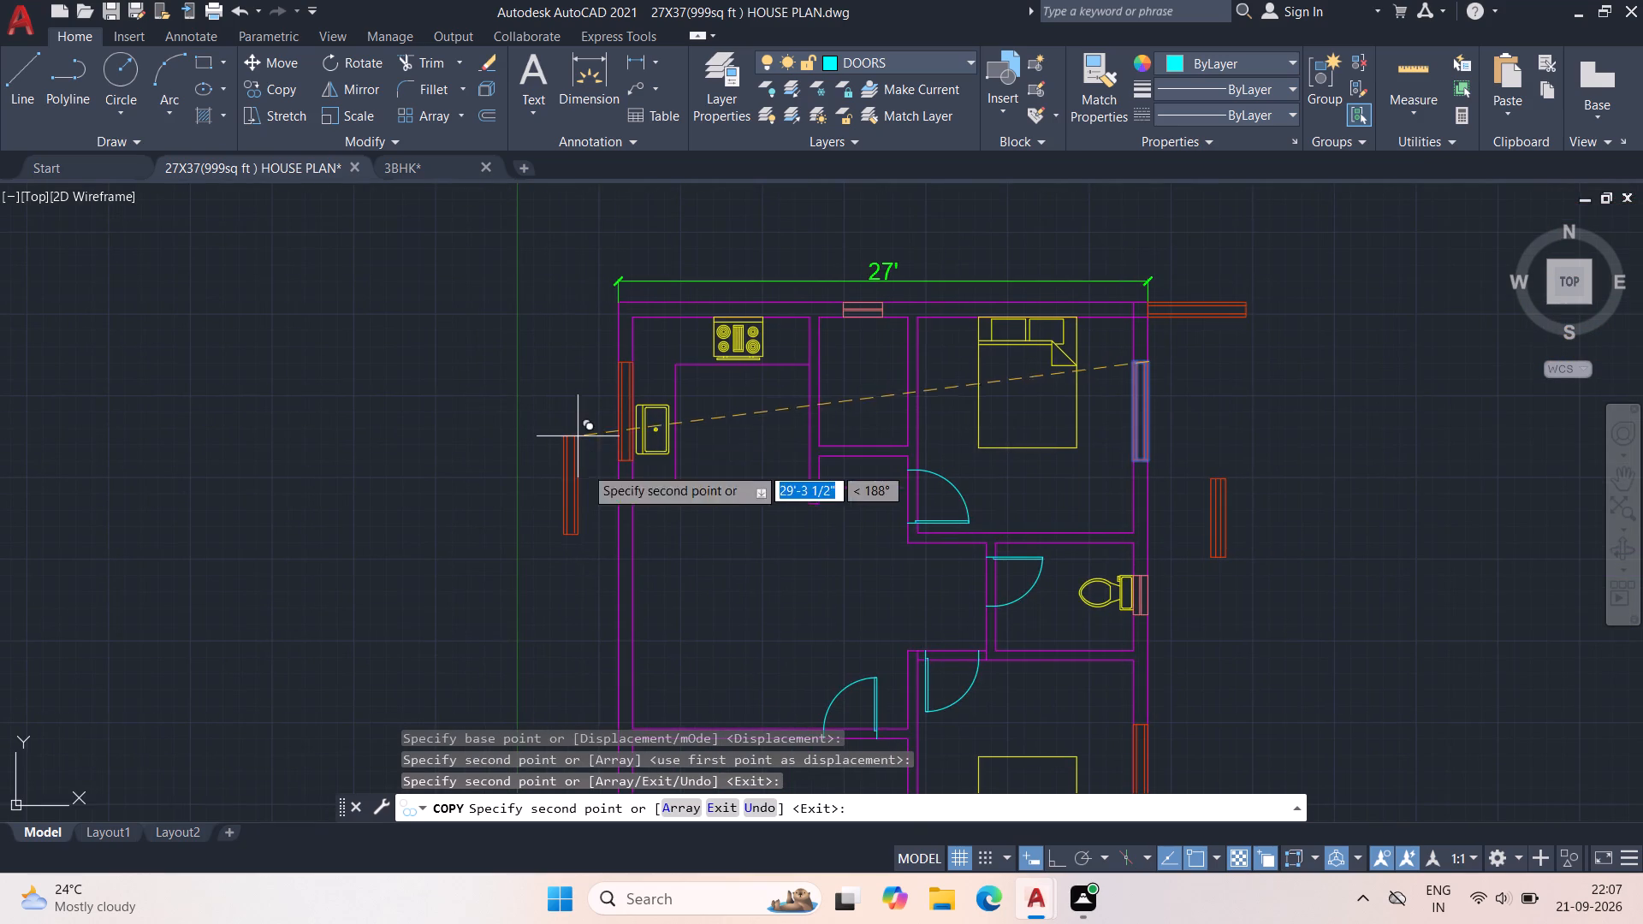
pyautogui.moveTo(755, 583); pyautogui.dragTo(884, 393, button='middle')
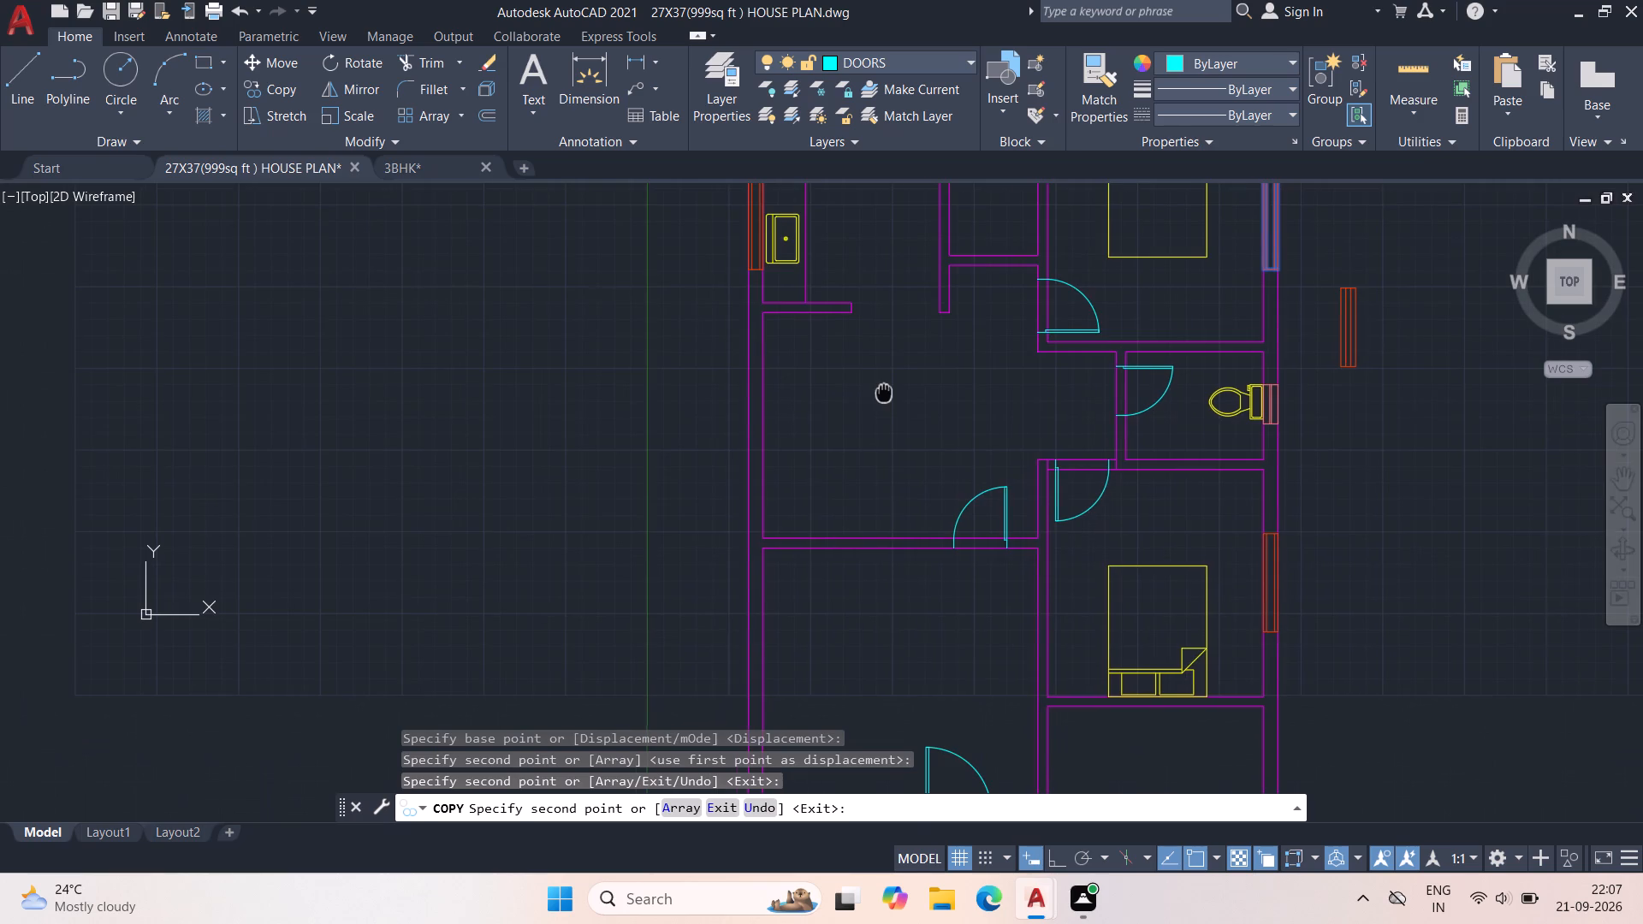
pyautogui.moveTo(884, 393); pyautogui.dragTo(610, 571, button='middle')
pyautogui.scroll(2, 1041, 298)
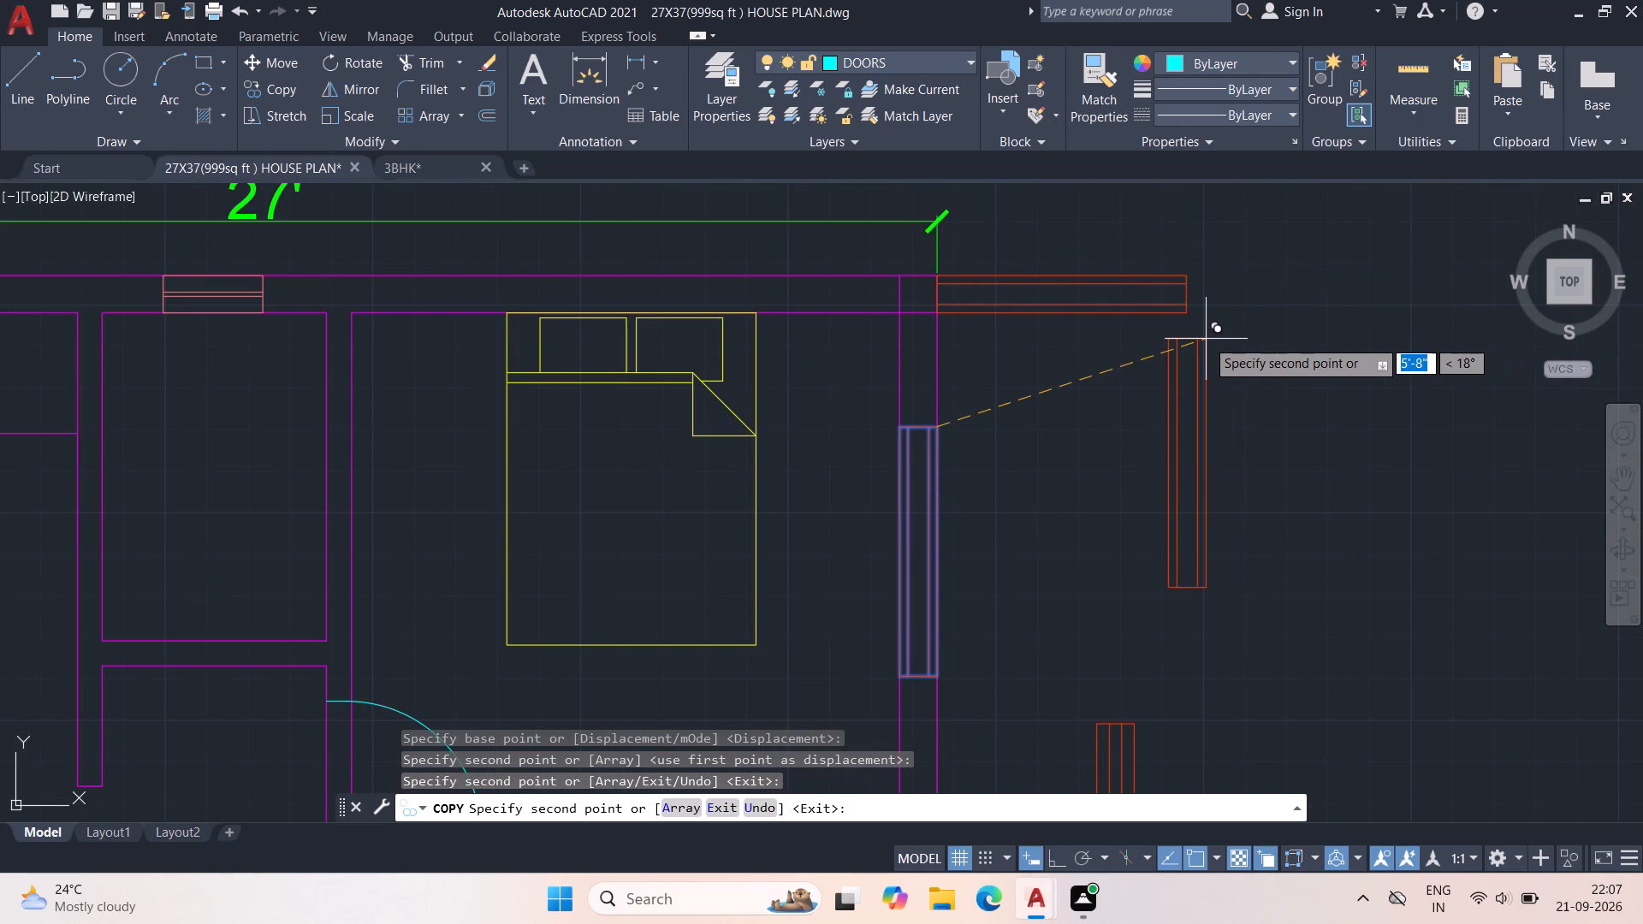
pyautogui.middleClick(1082, 489)
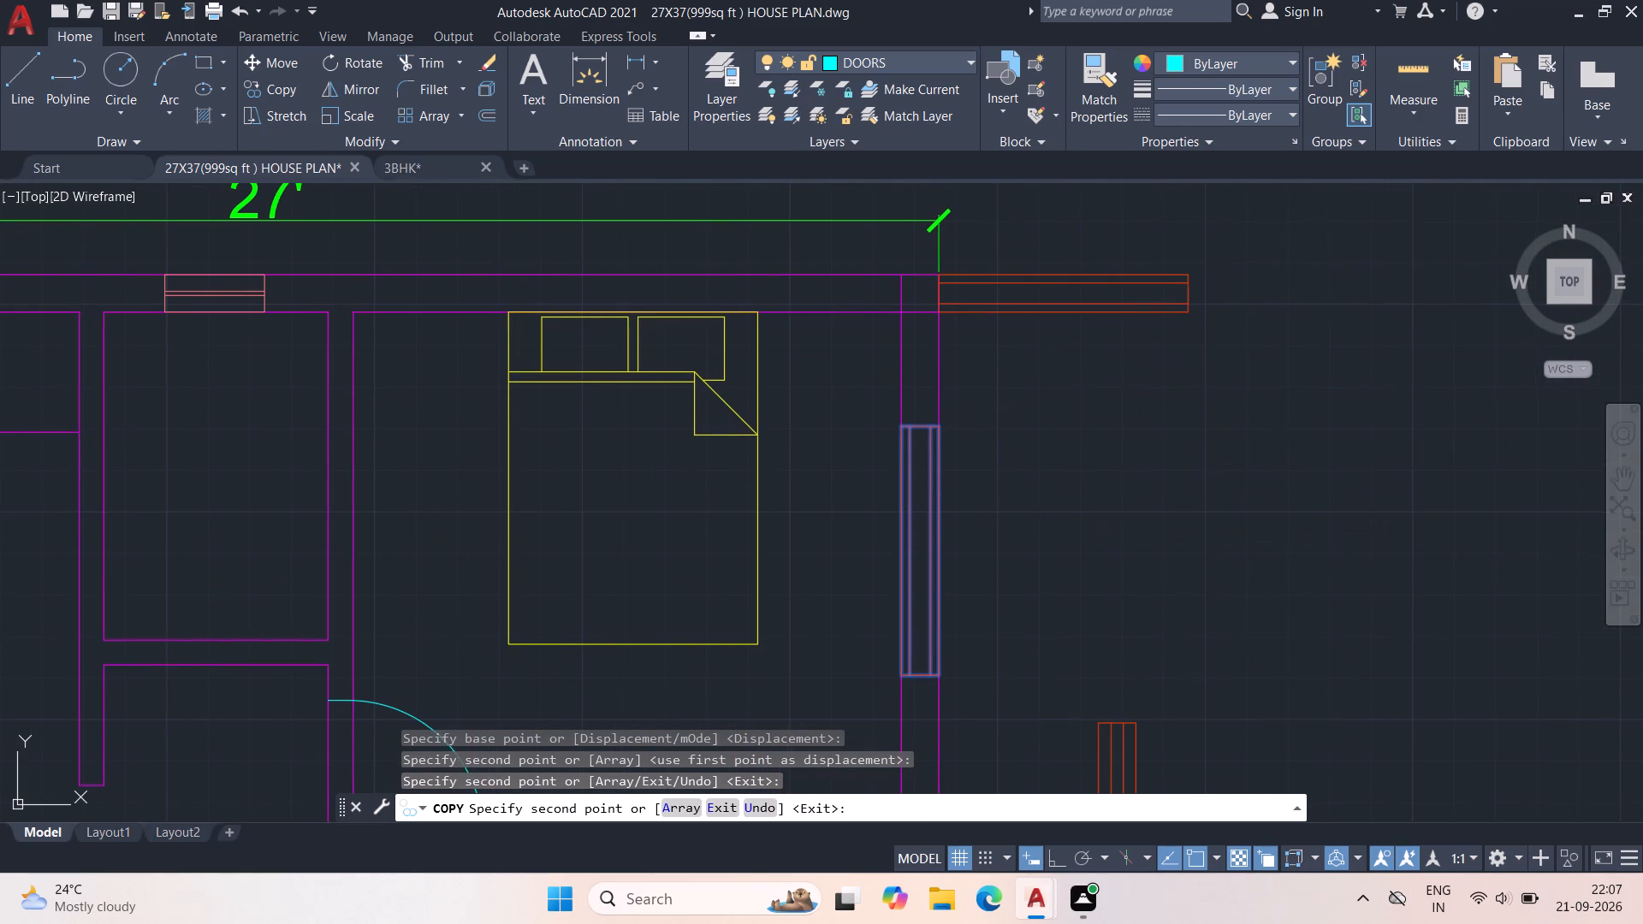
pyautogui.press('Escape')
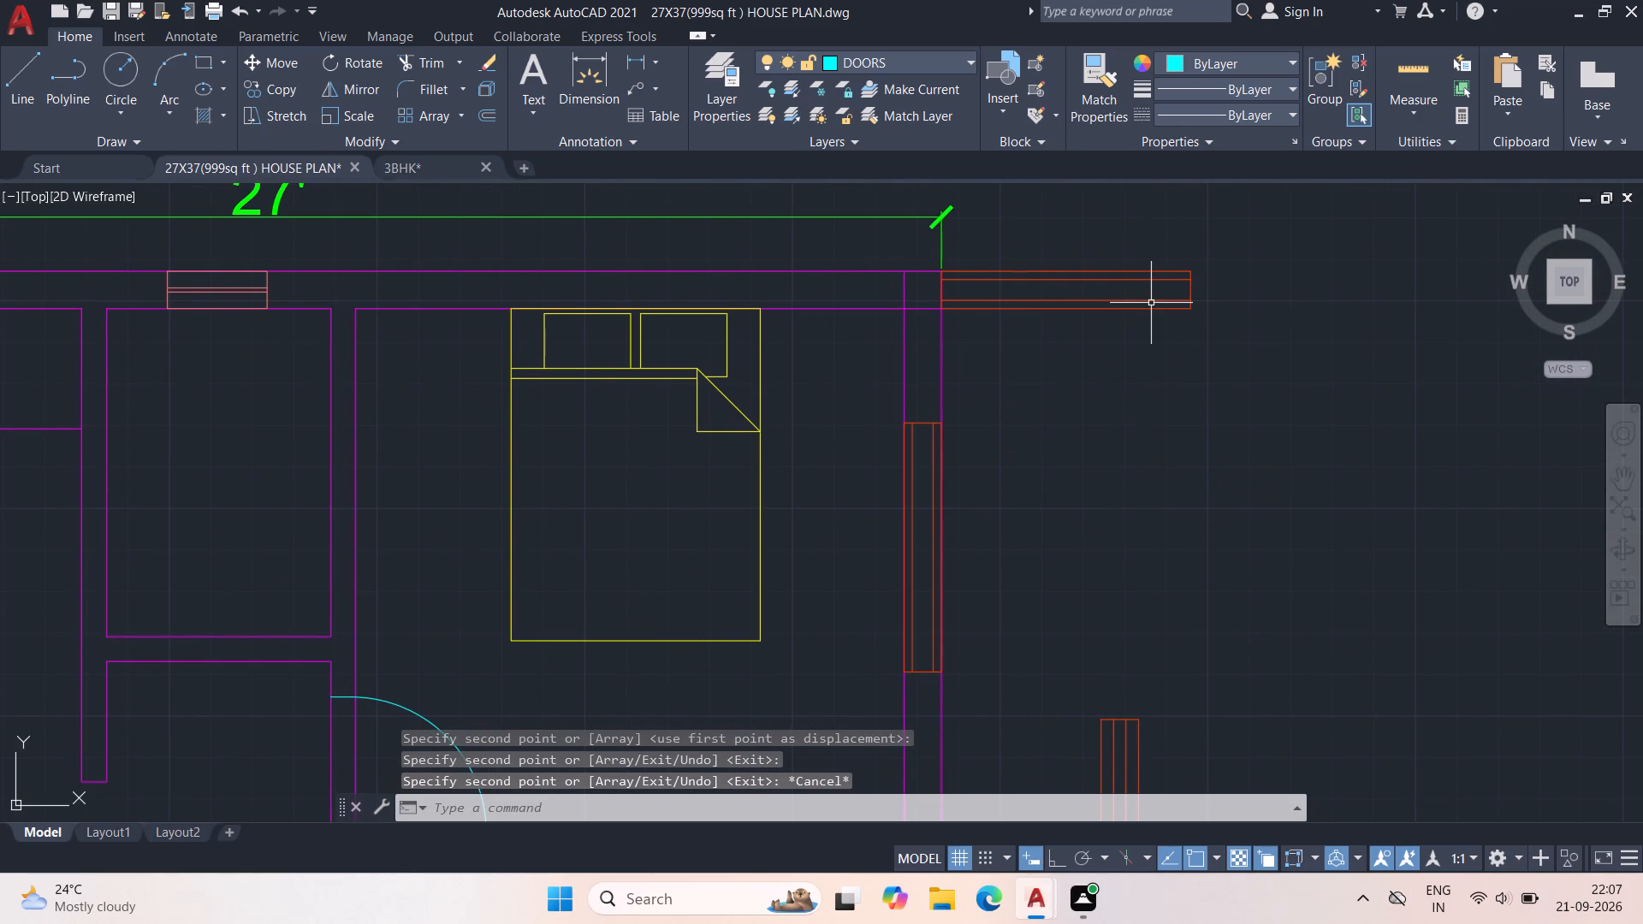
# Move the horizontal window from outside the plan's northeast corner into the southwest room's south wall, about 2' west of the door.
pyautogui.click(1151, 301)
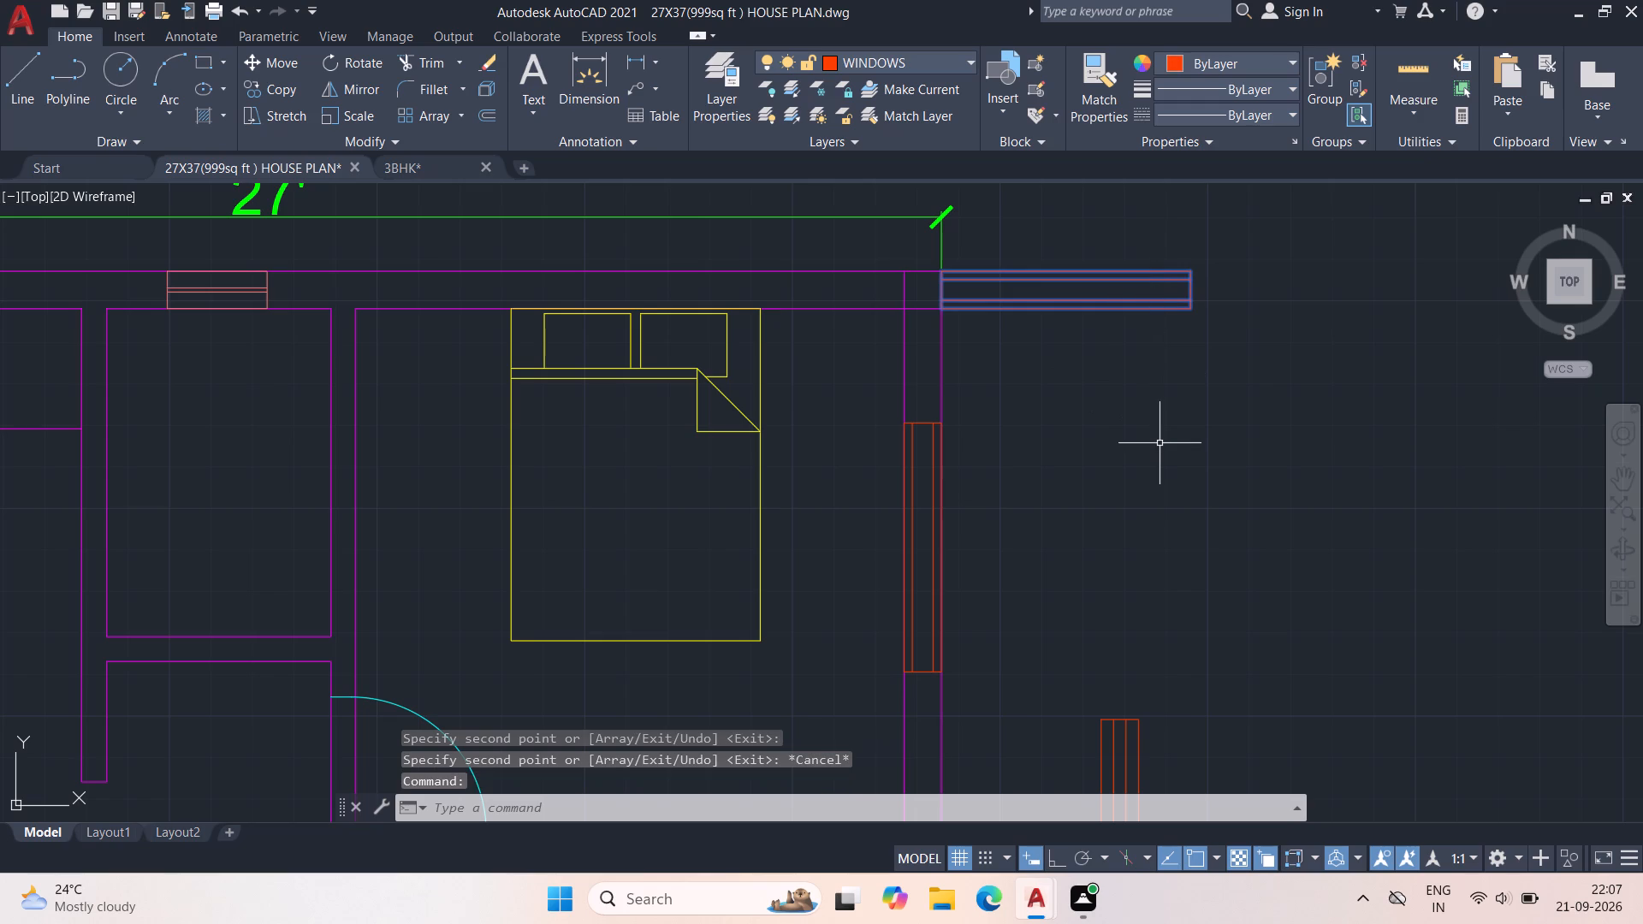
pyautogui.press('m')
pyautogui.press('space')
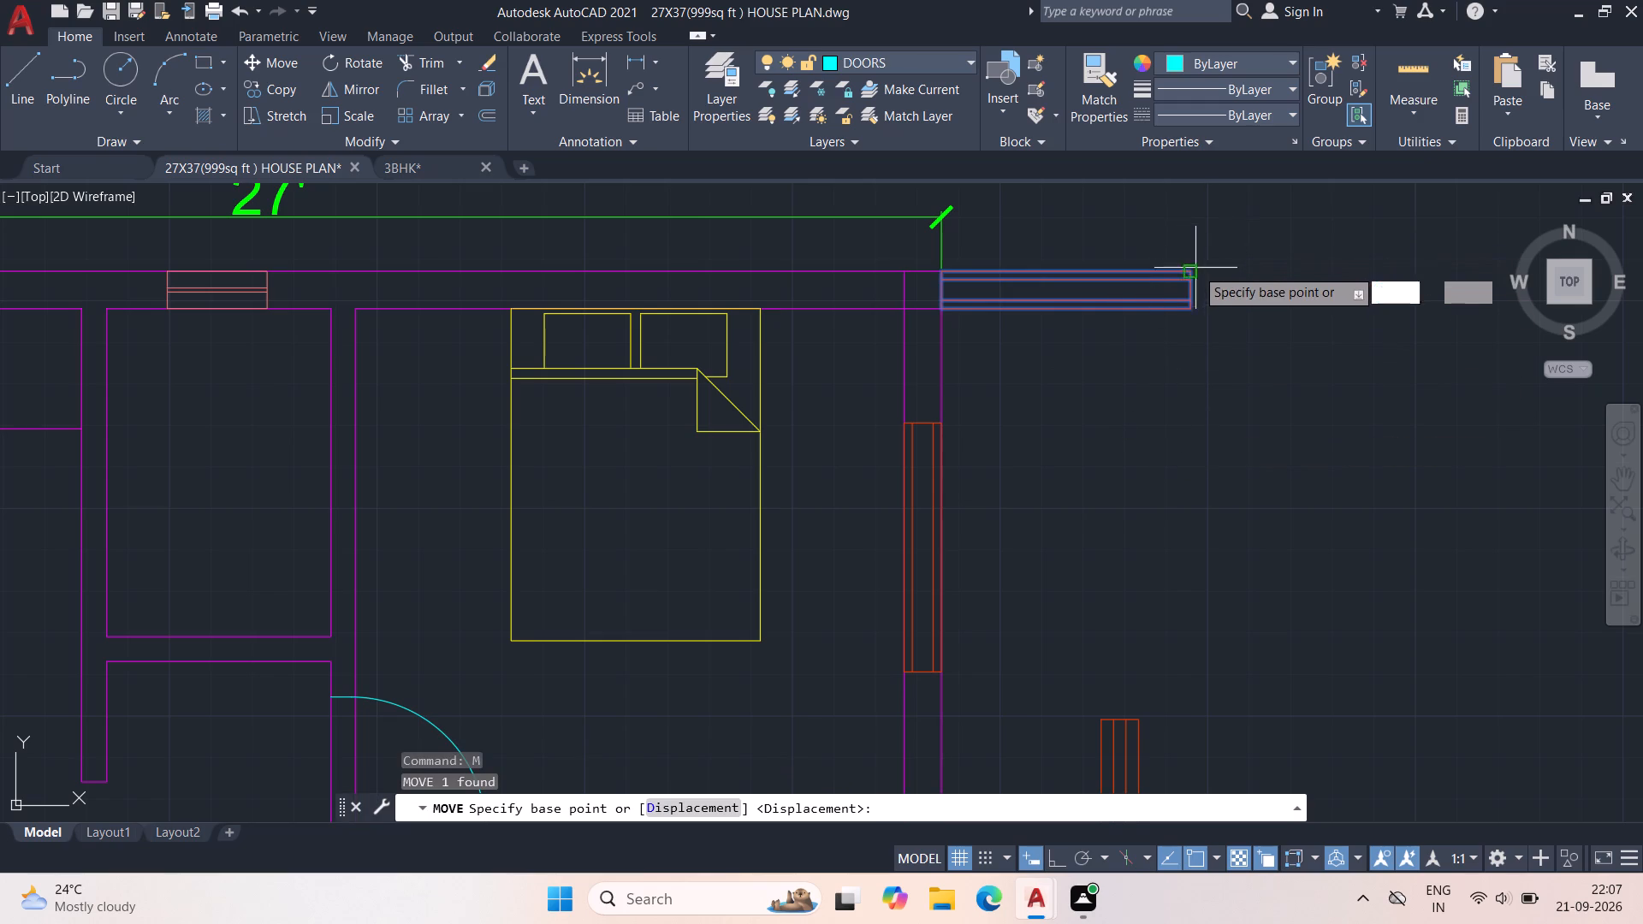
pyautogui.click(1193, 270)
pyautogui.scroll(-3, 992, 483)
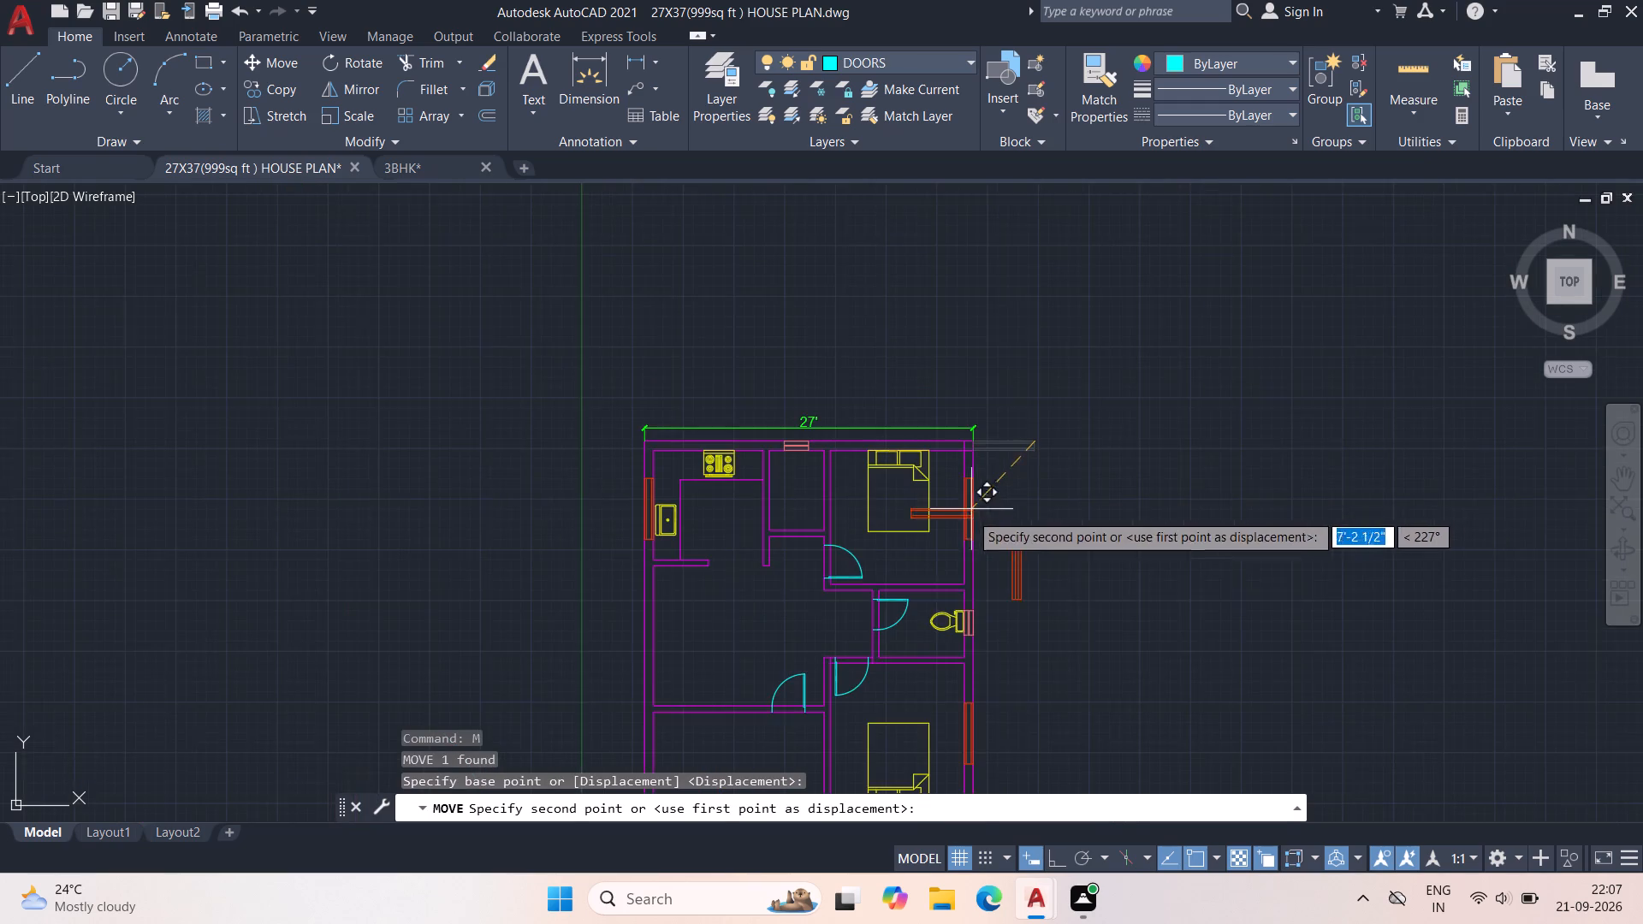
pyautogui.moveTo(877, 576); pyautogui.dragTo(1148, 217, button='middle')
pyautogui.scroll(2, 920, 548)
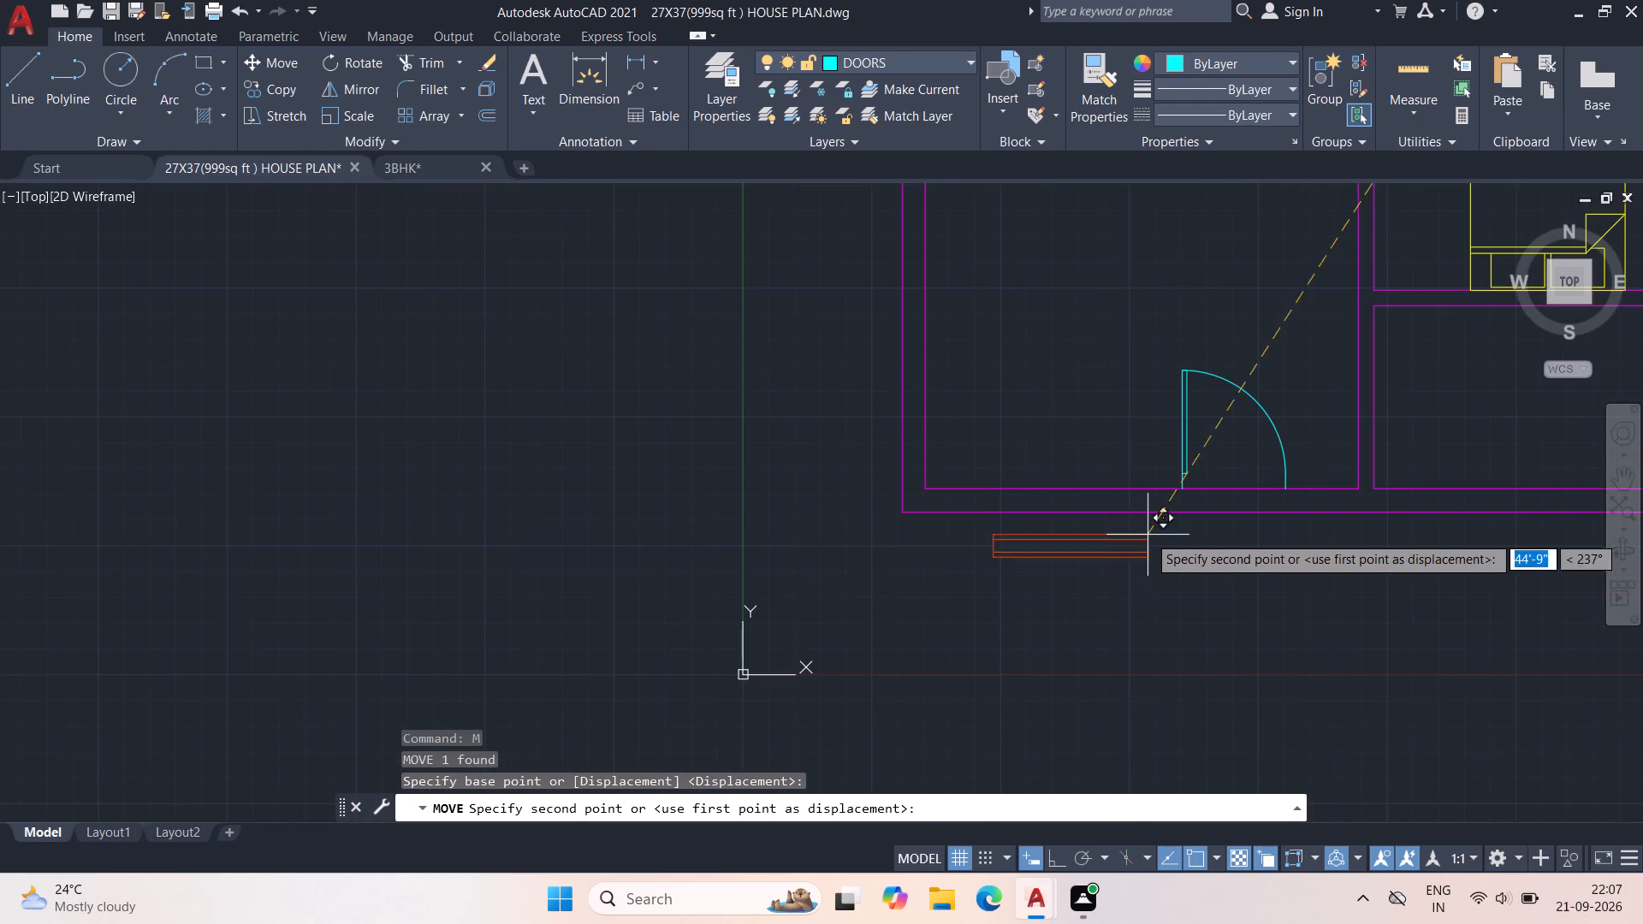
pyautogui.scroll(2, 1144, 518)
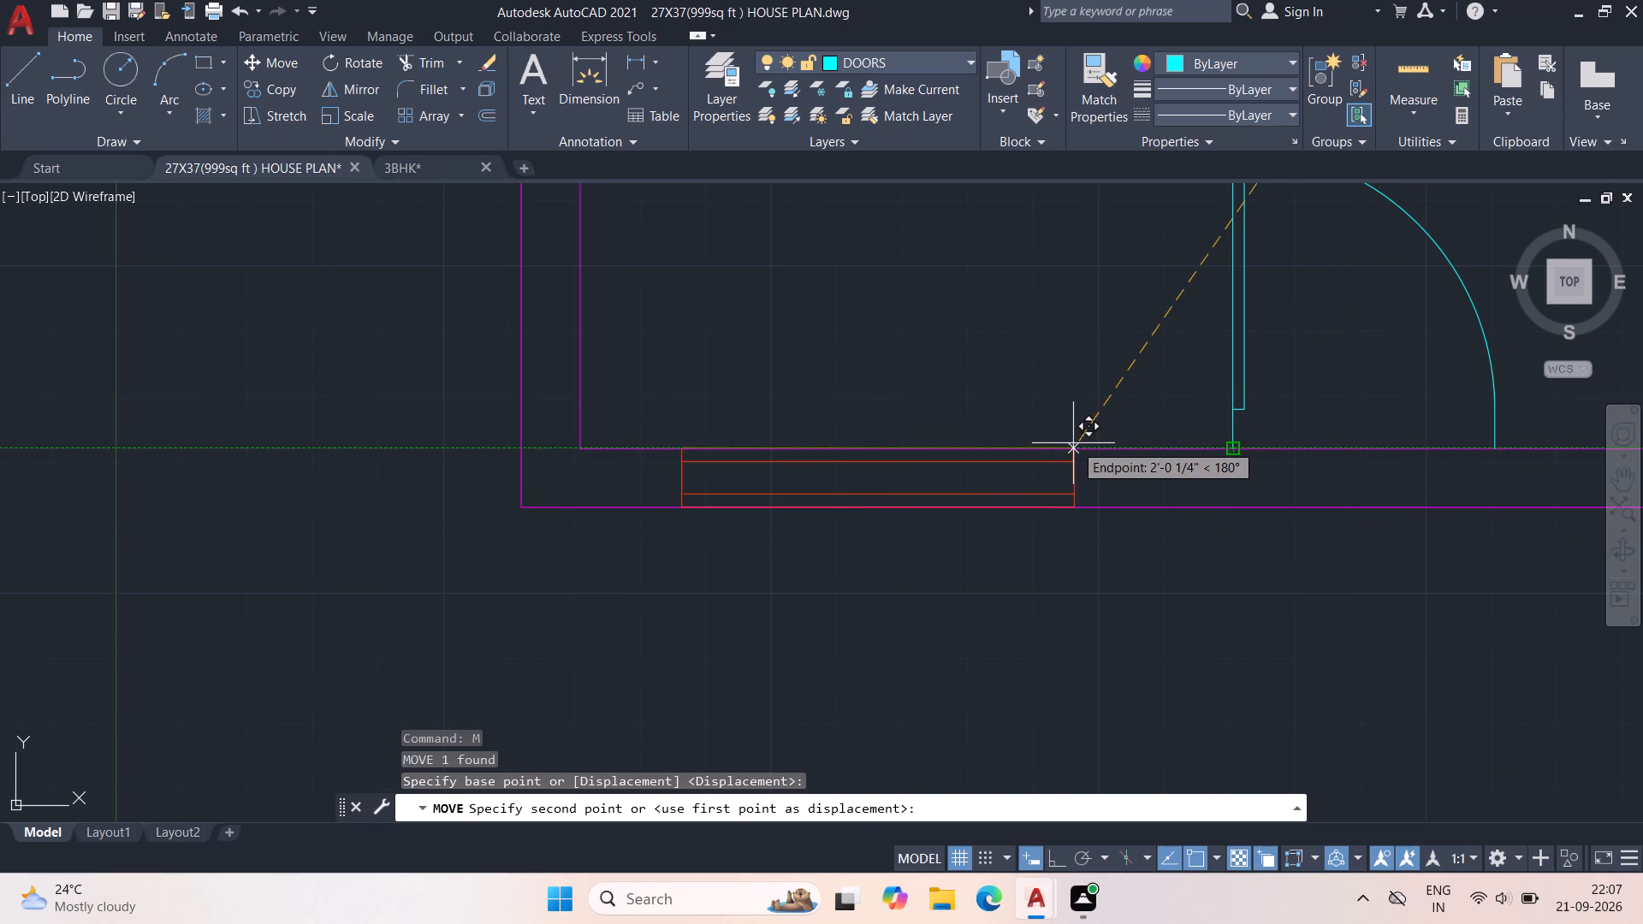
pyautogui.click(1073, 443)
# Copy the kitchen's west window into the west outer wall of the hall, just south of the kitchen.
pyautogui.scroll(-2, 931, 394)
pyautogui.moveTo(922, 331); pyautogui.dragTo(805, 607, button='middle')
pyautogui.scroll(-1, 798, 598)
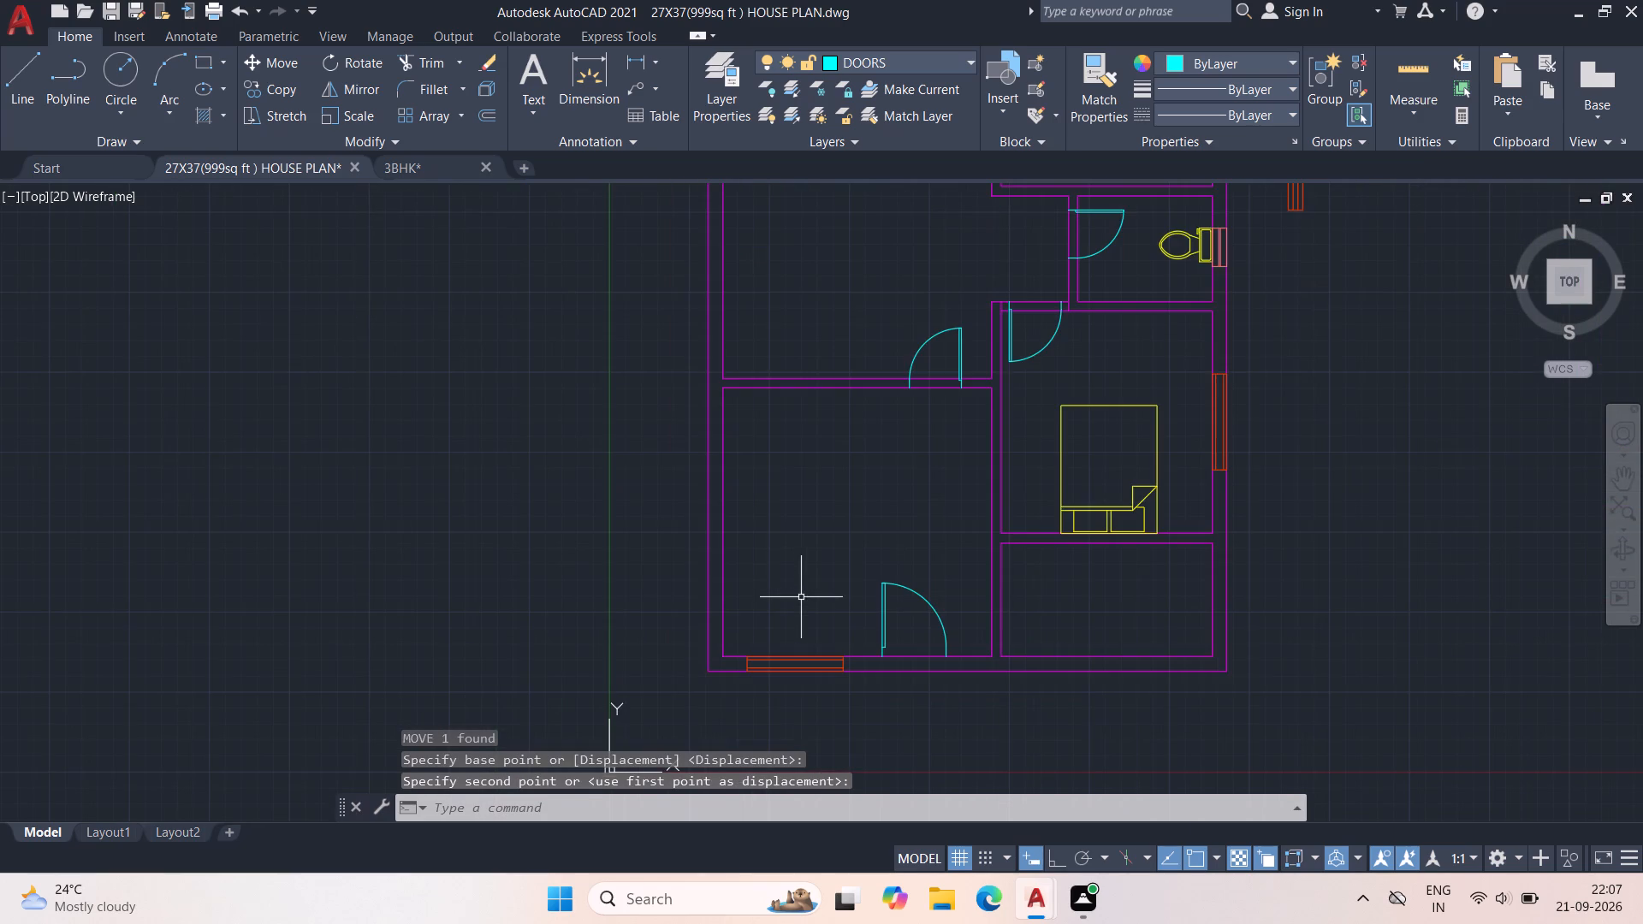
pyautogui.scroll(-1, 803, 586)
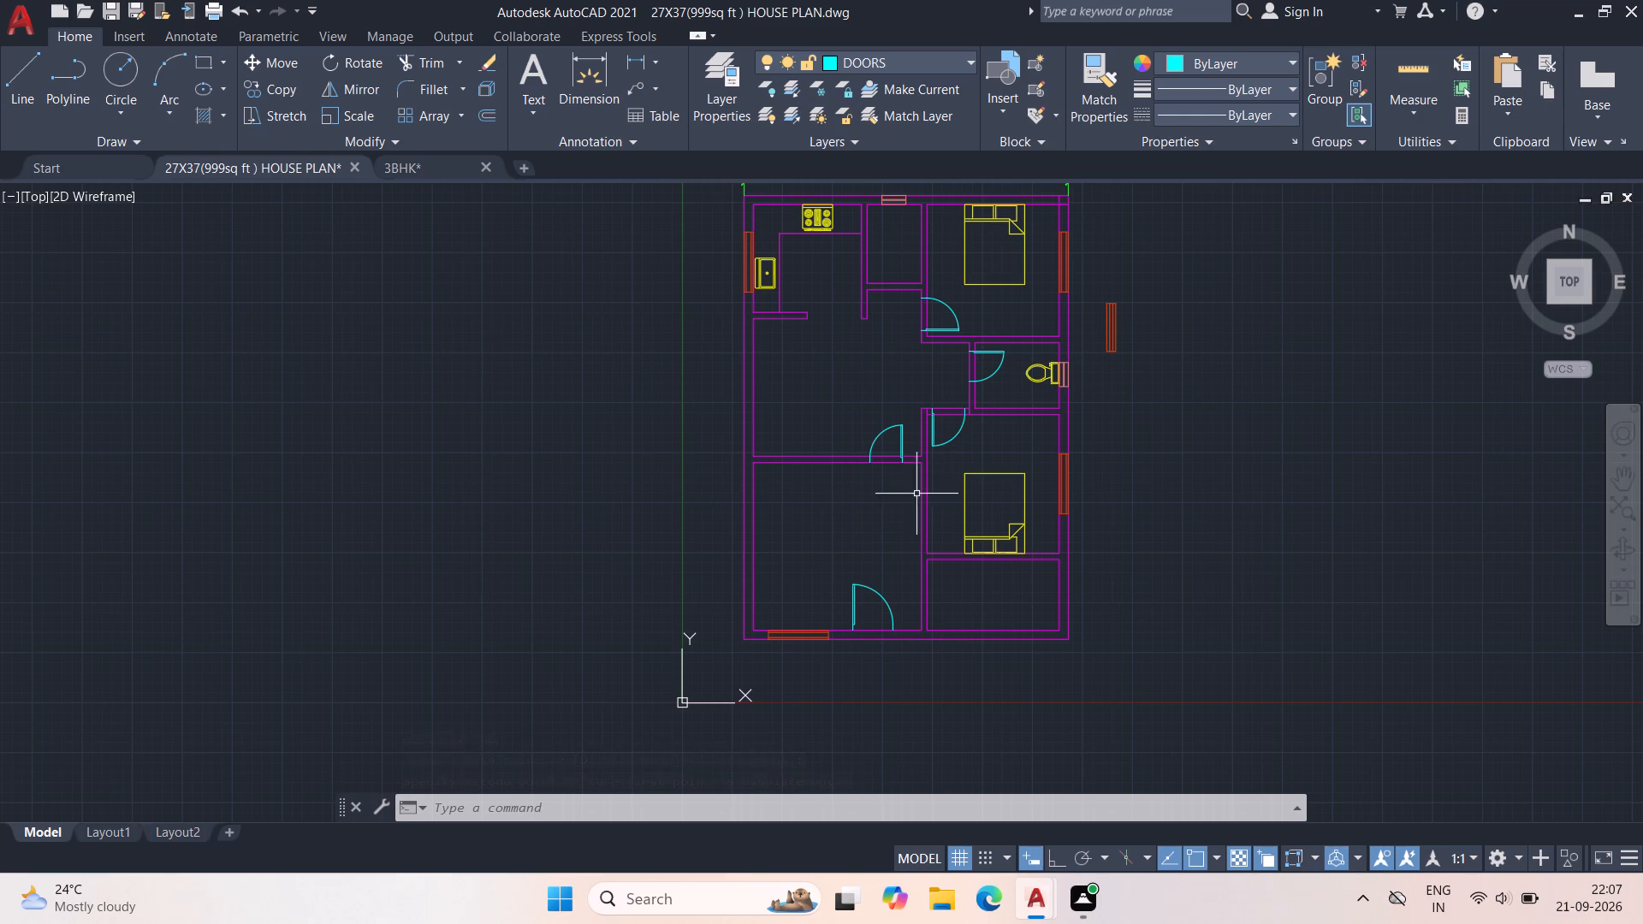
pyautogui.moveTo(898, 506); pyautogui.dragTo(908, 543, button='middle')
pyautogui.scroll(2, 783, 269)
pyautogui.scroll(2, 667, 271)
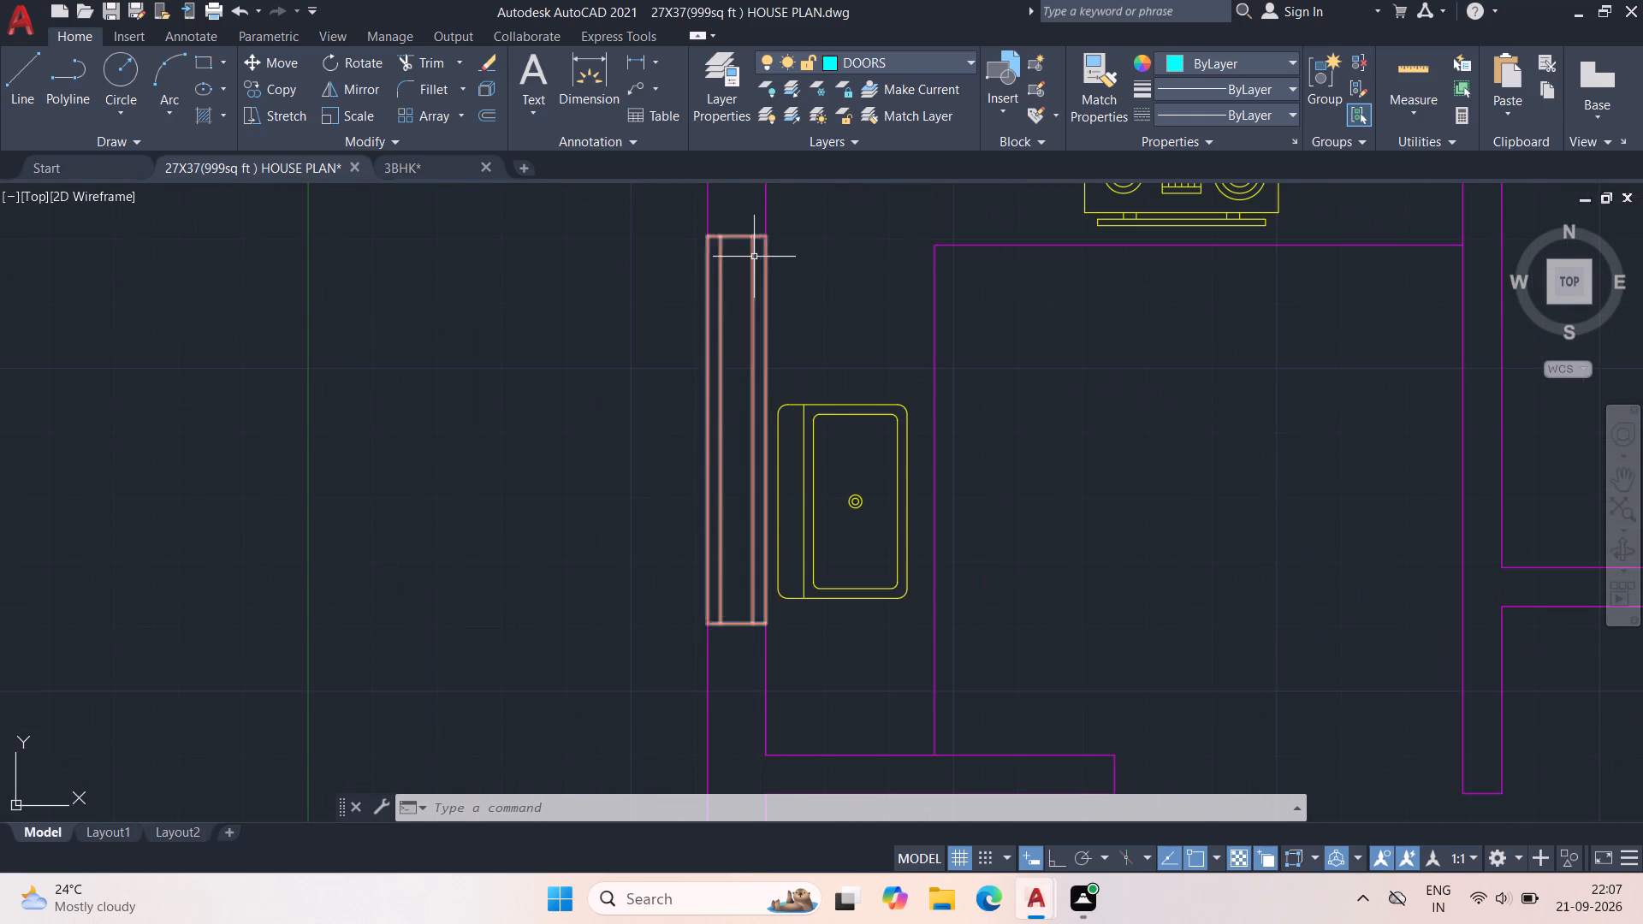
pyautogui.click(732, 239)
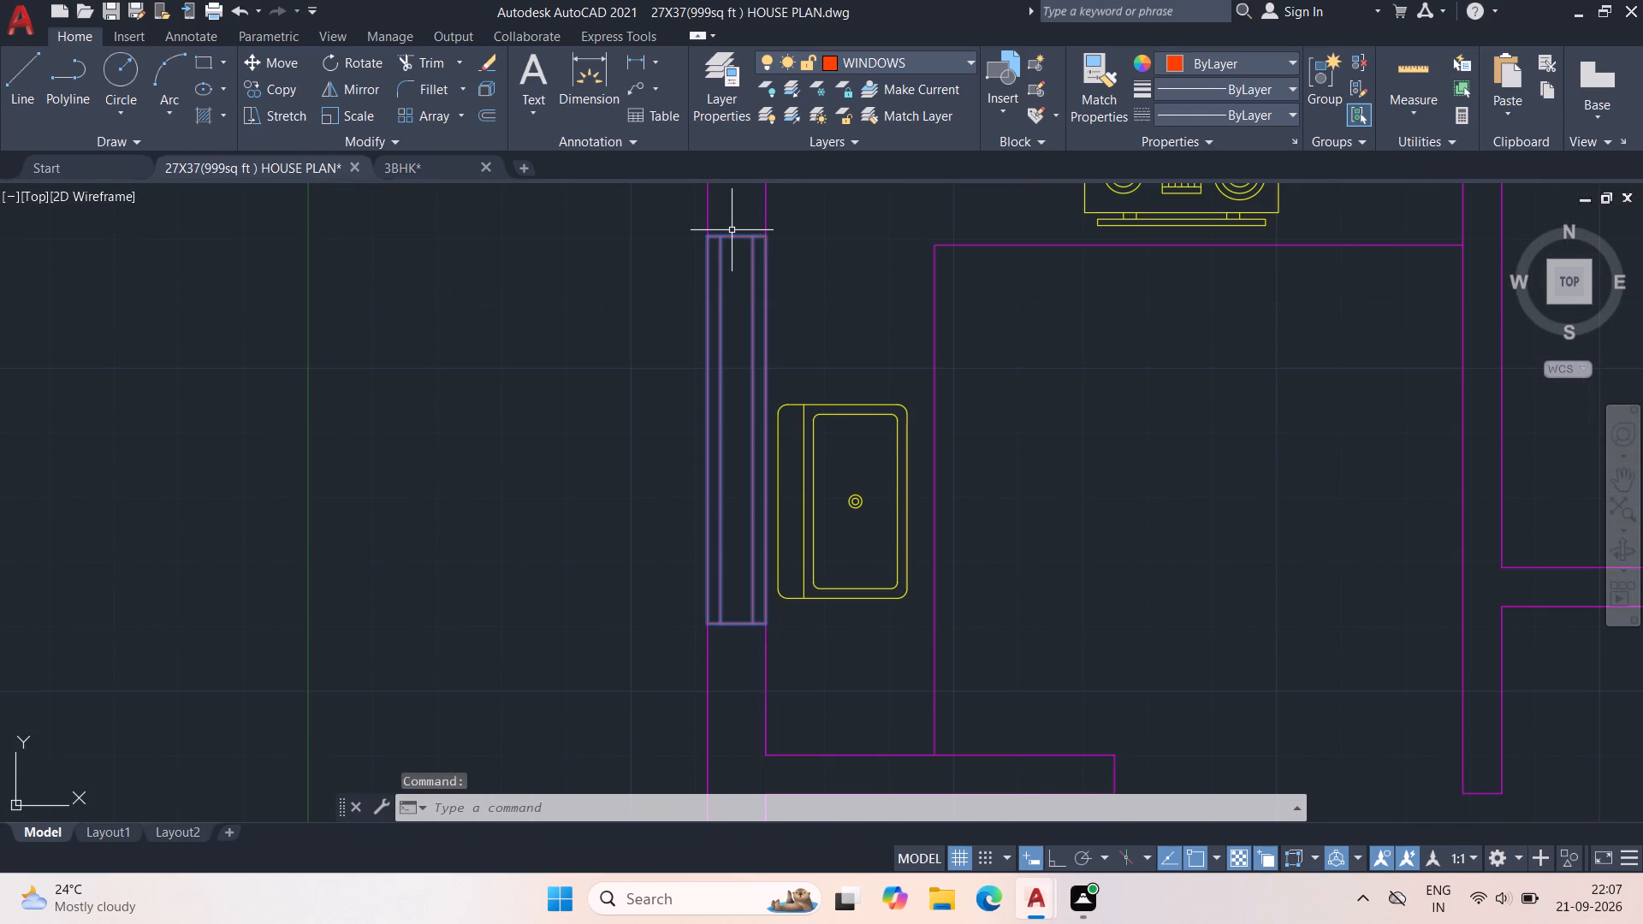
pyautogui.write('CO')
pyautogui.press('space')
pyautogui.click(768, 239)
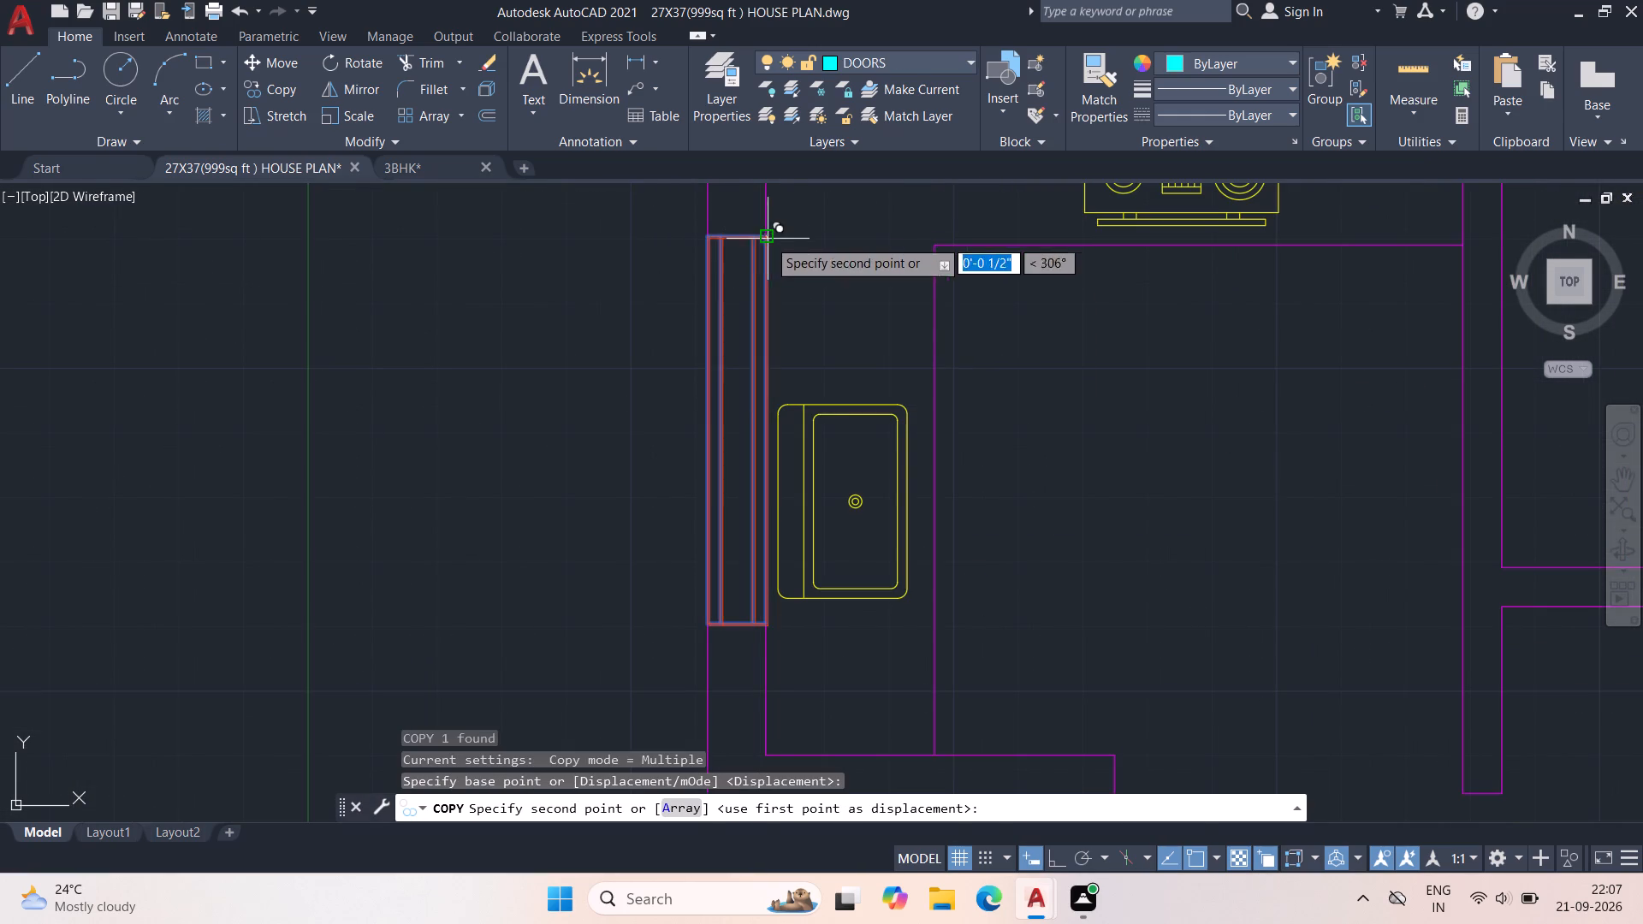
pyautogui.scroll(-1, 686, 356)
pyautogui.moveTo(732, 506); pyautogui.dragTo(789, 146, button='middle')
pyautogui.scroll(-3, 763, 243)
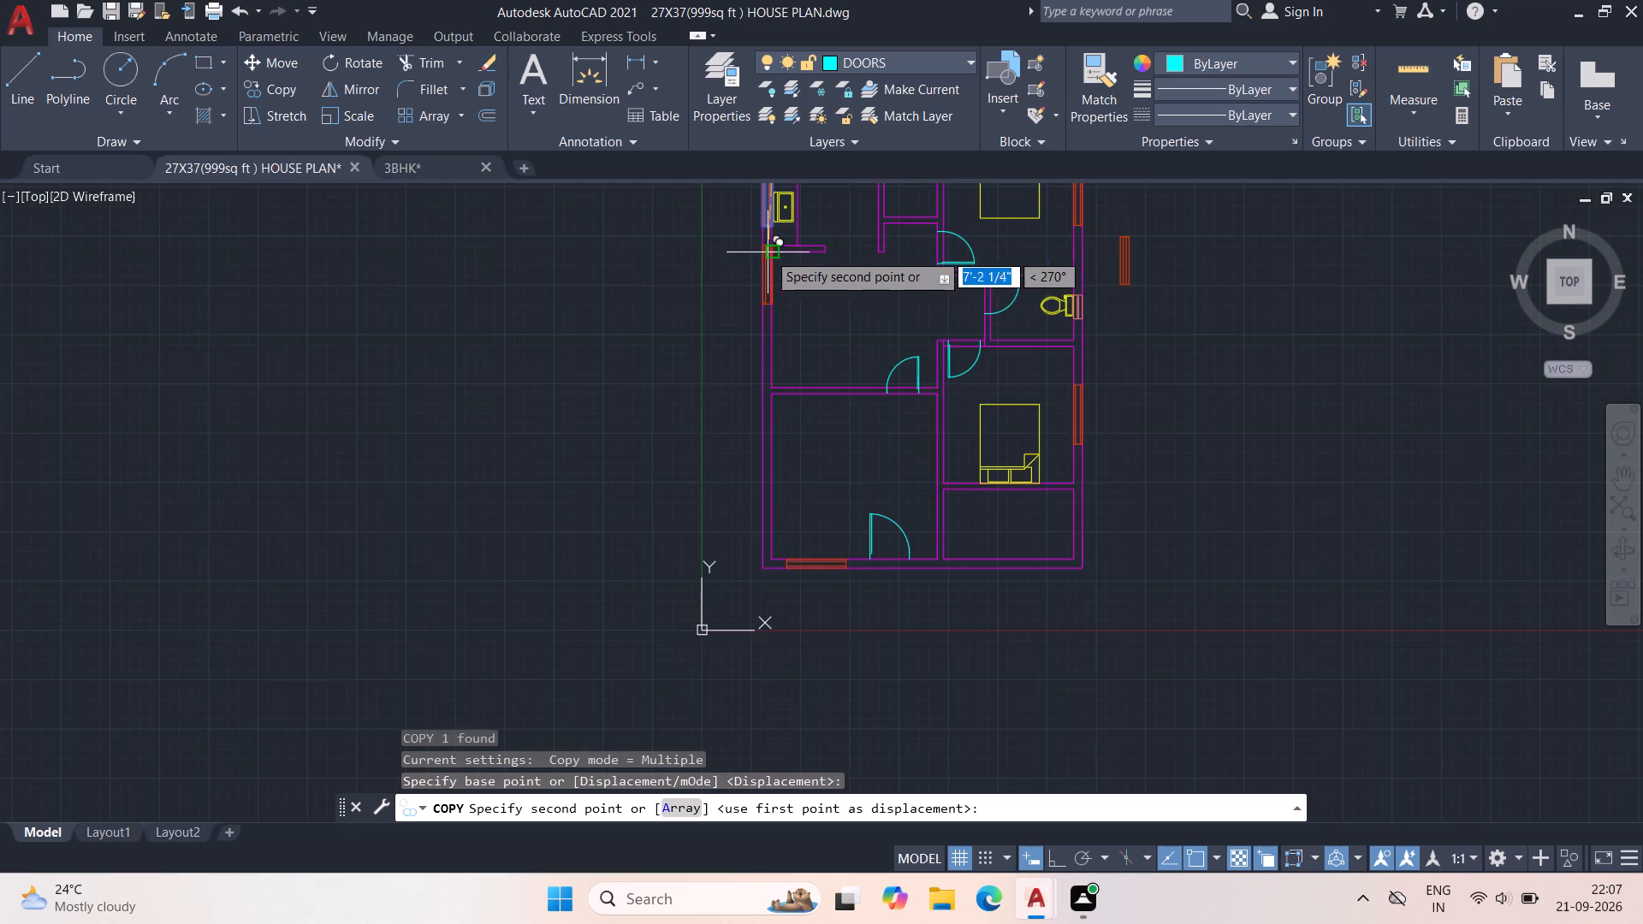
pyautogui.scroll(2, 768, 264)
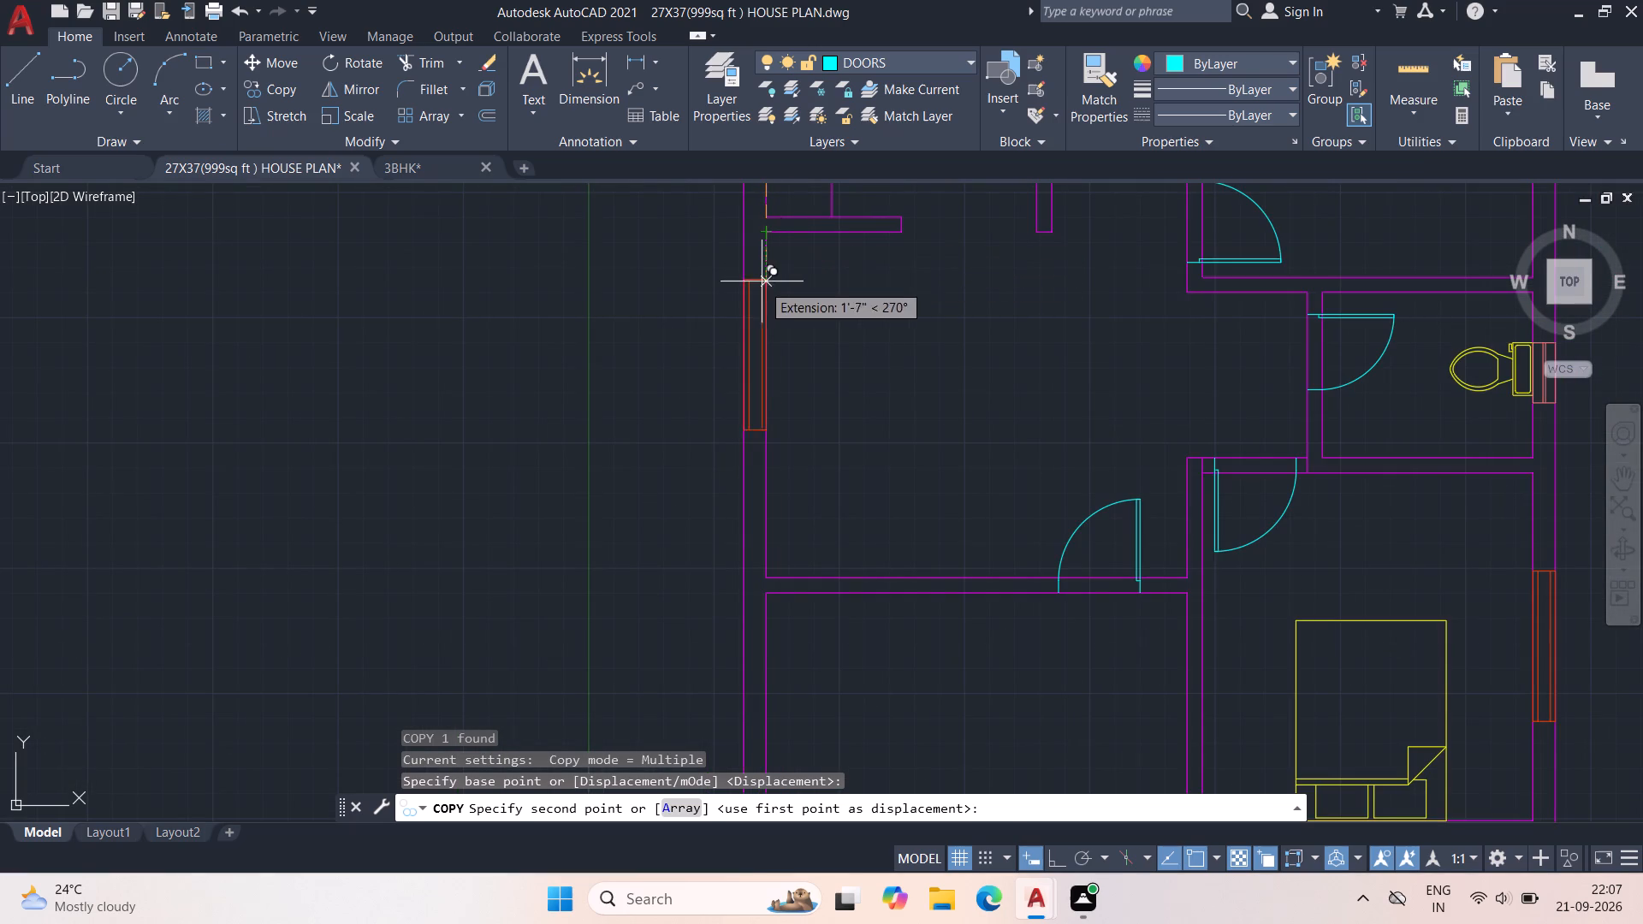
pyautogui.click(763, 302)
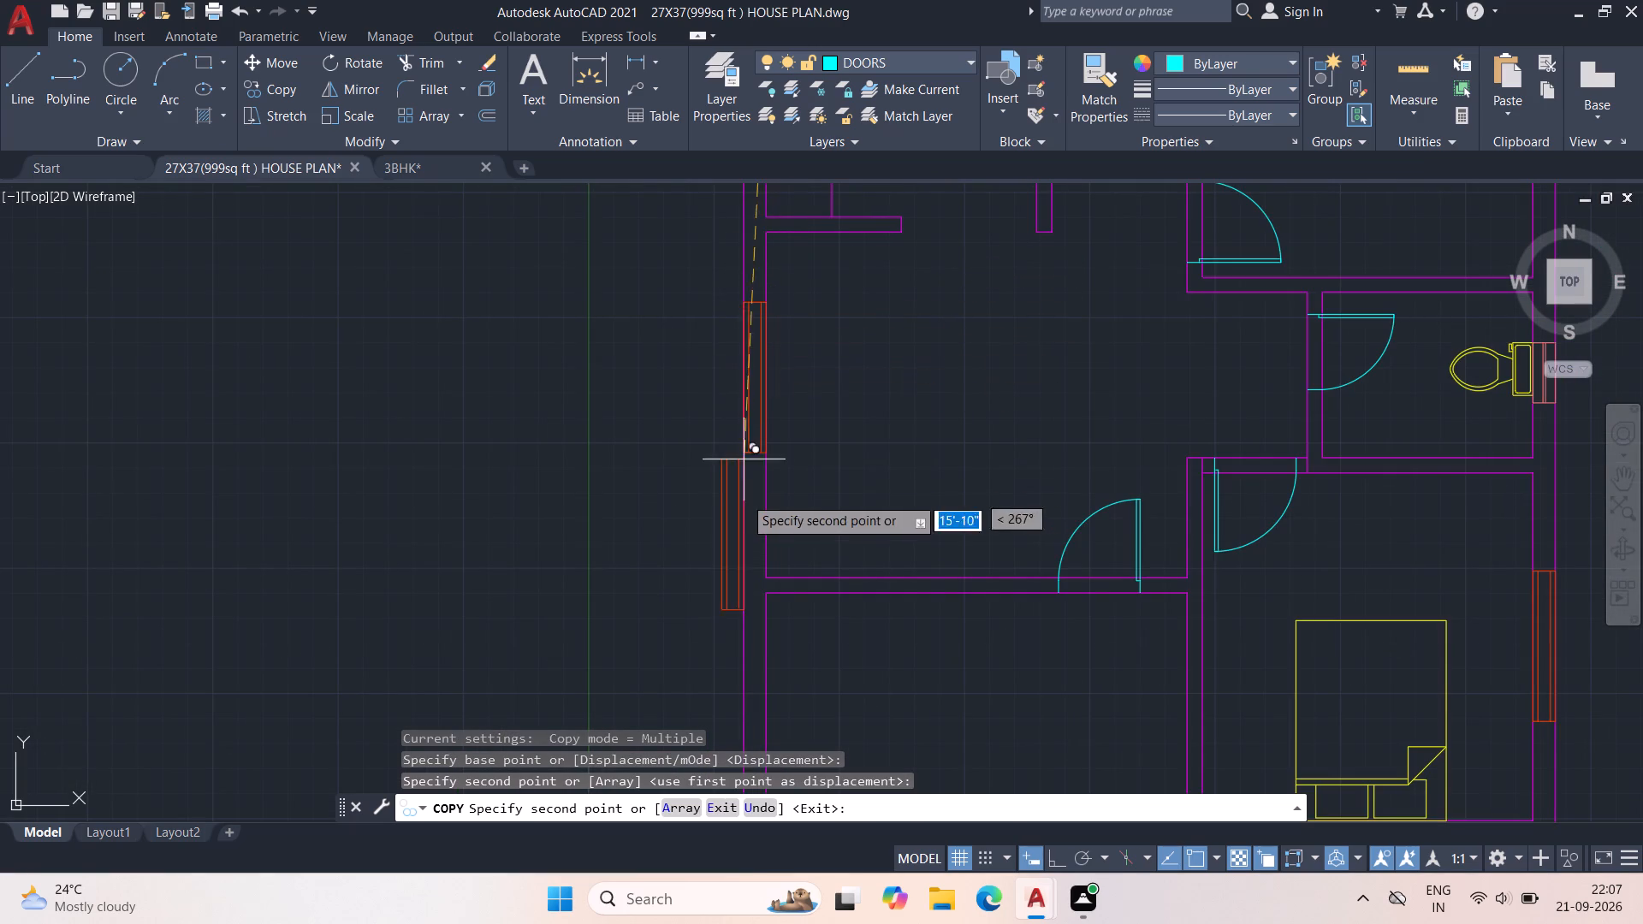
# Place another copy of the window in the southwest room's west outer wall and end the copying.
pyautogui.moveTo(752, 497); pyautogui.dragTo(806, 146, button='middle')
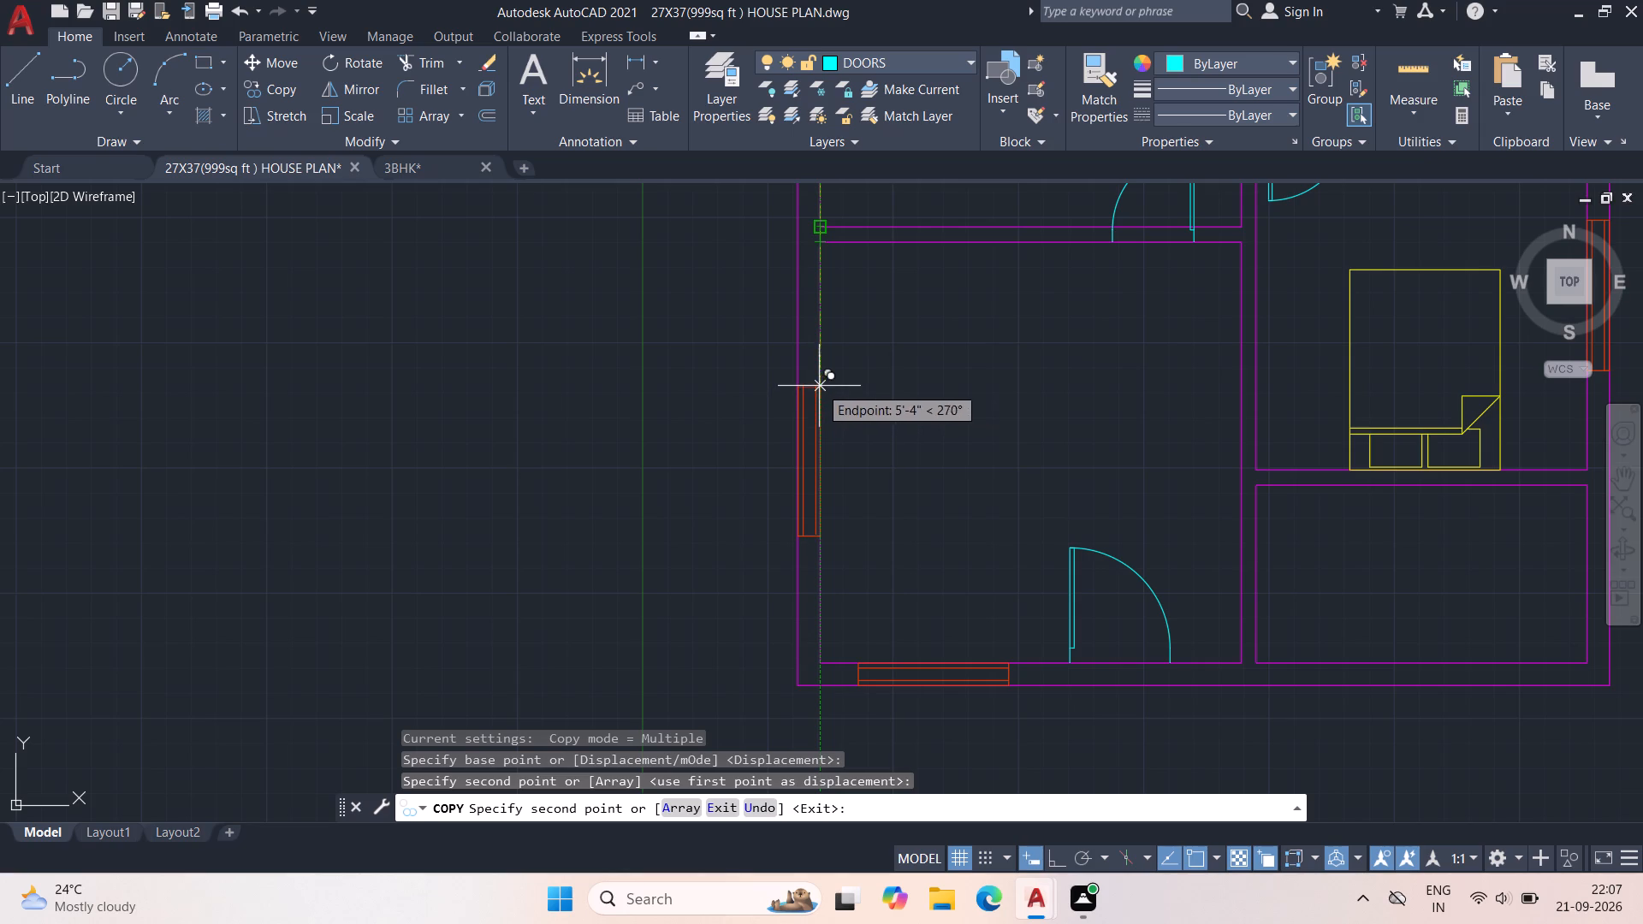
pyautogui.click(822, 367)
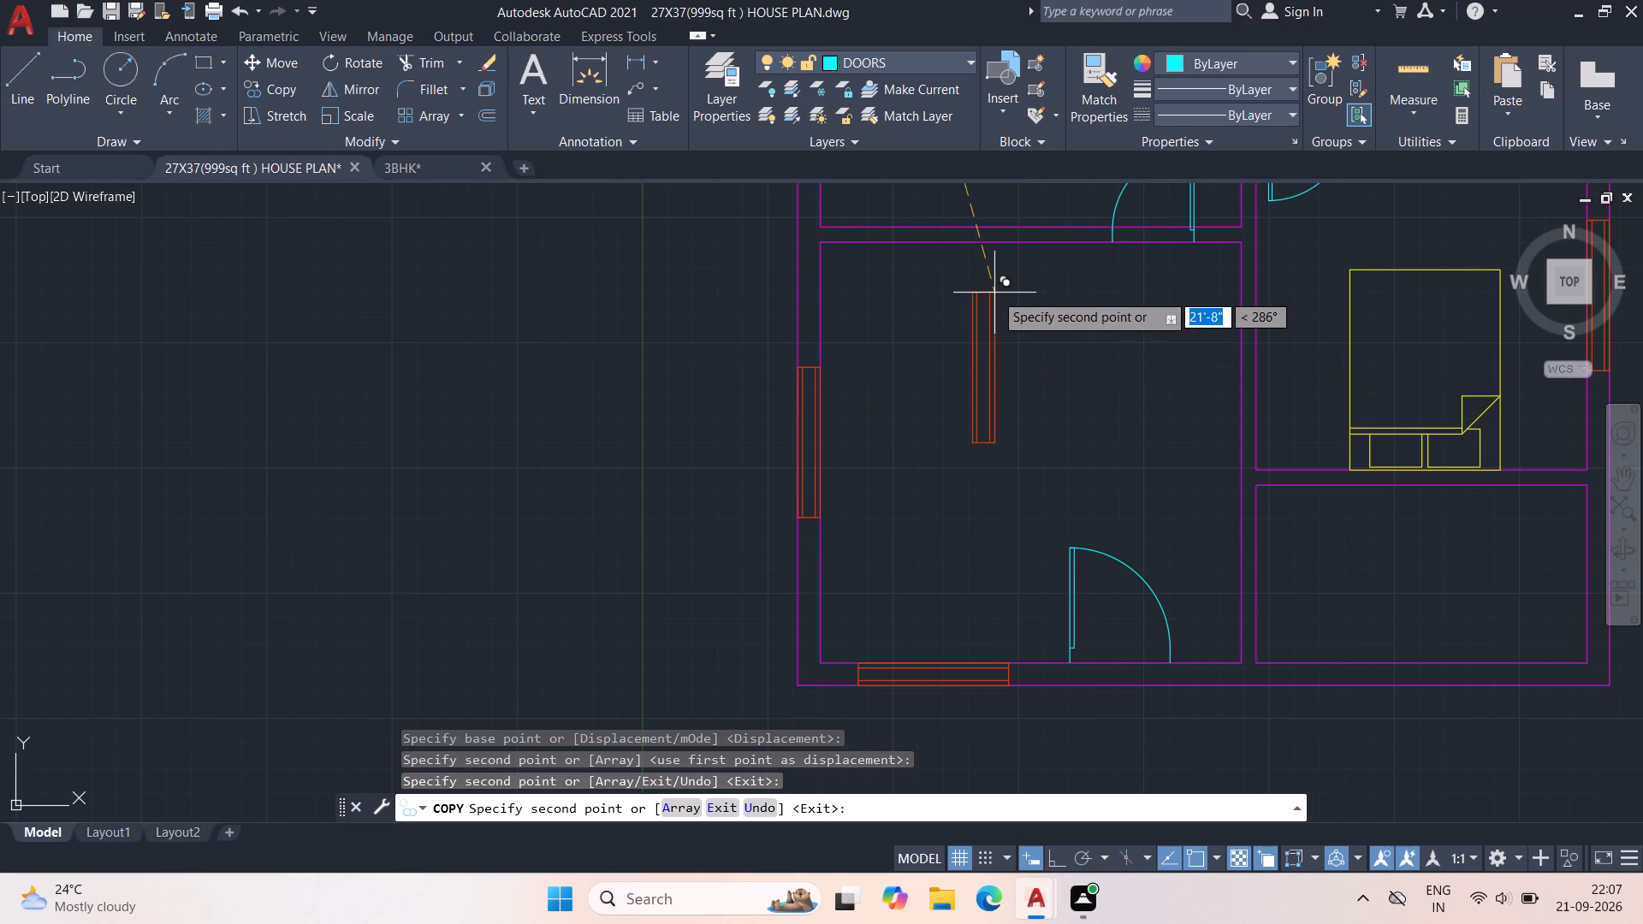
pyautogui.press('Escape')
# Move the spare short window lying outside the plan's east side into the east outer wall of the small southeast room.
pyautogui.scroll(-2, 996, 281)
pyautogui.moveTo(1058, 322); pyautogui.dragTo(685, 568, button='middle')
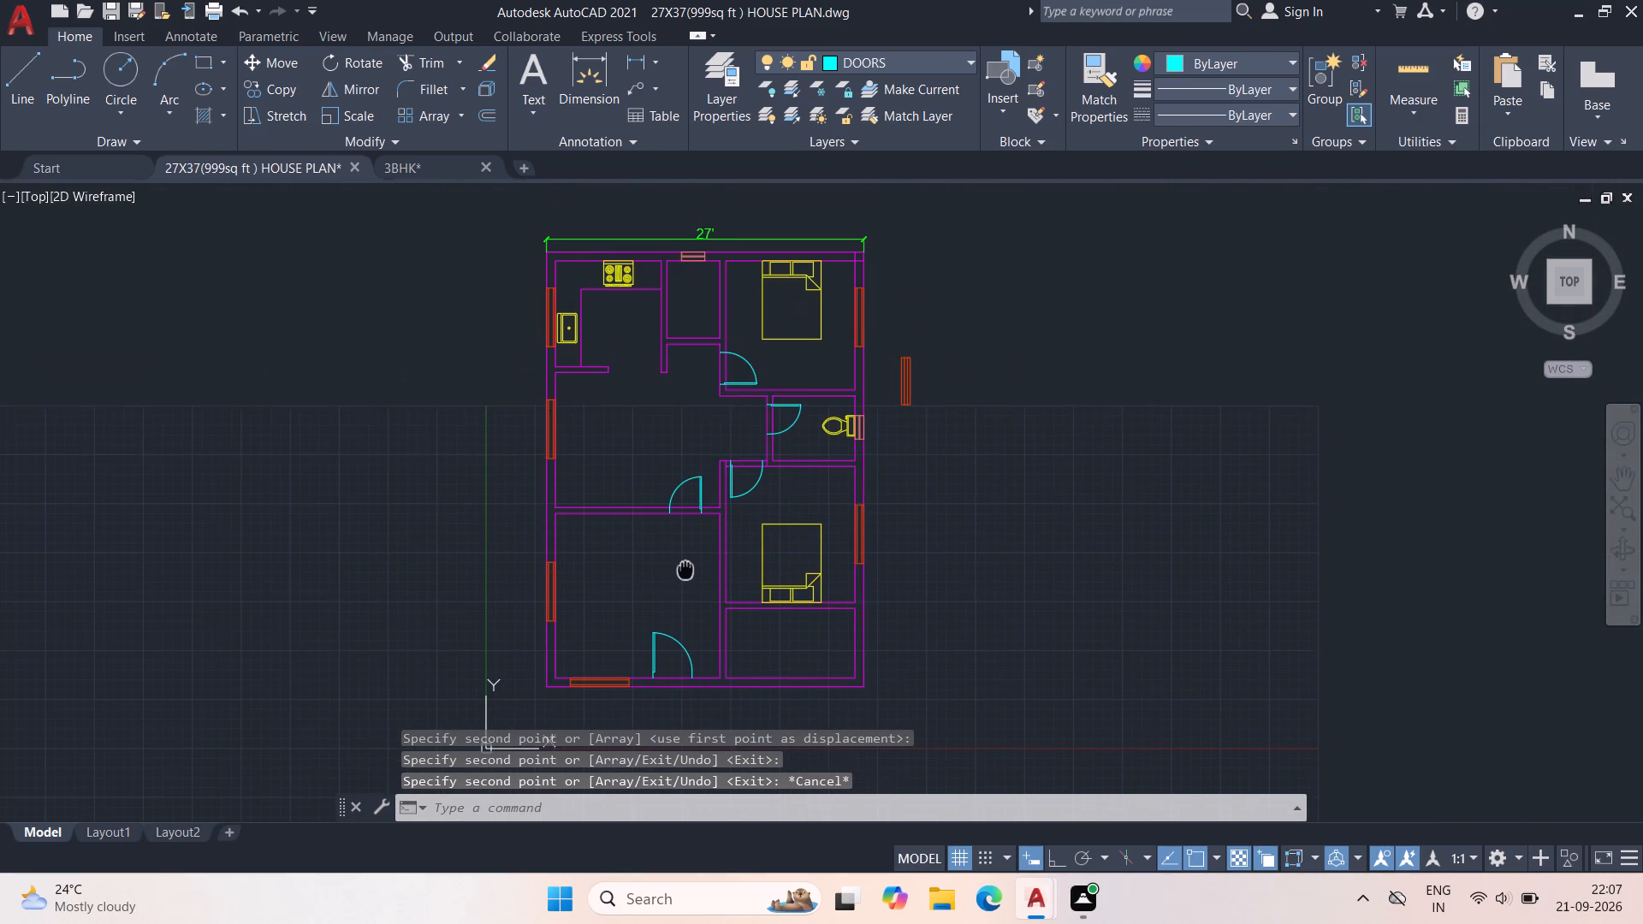
pyautogui.moveTo(685, 568); pyautogui.dragTo(684, 568, button='middle')
pyautogui.scroll(2, 920, 344)
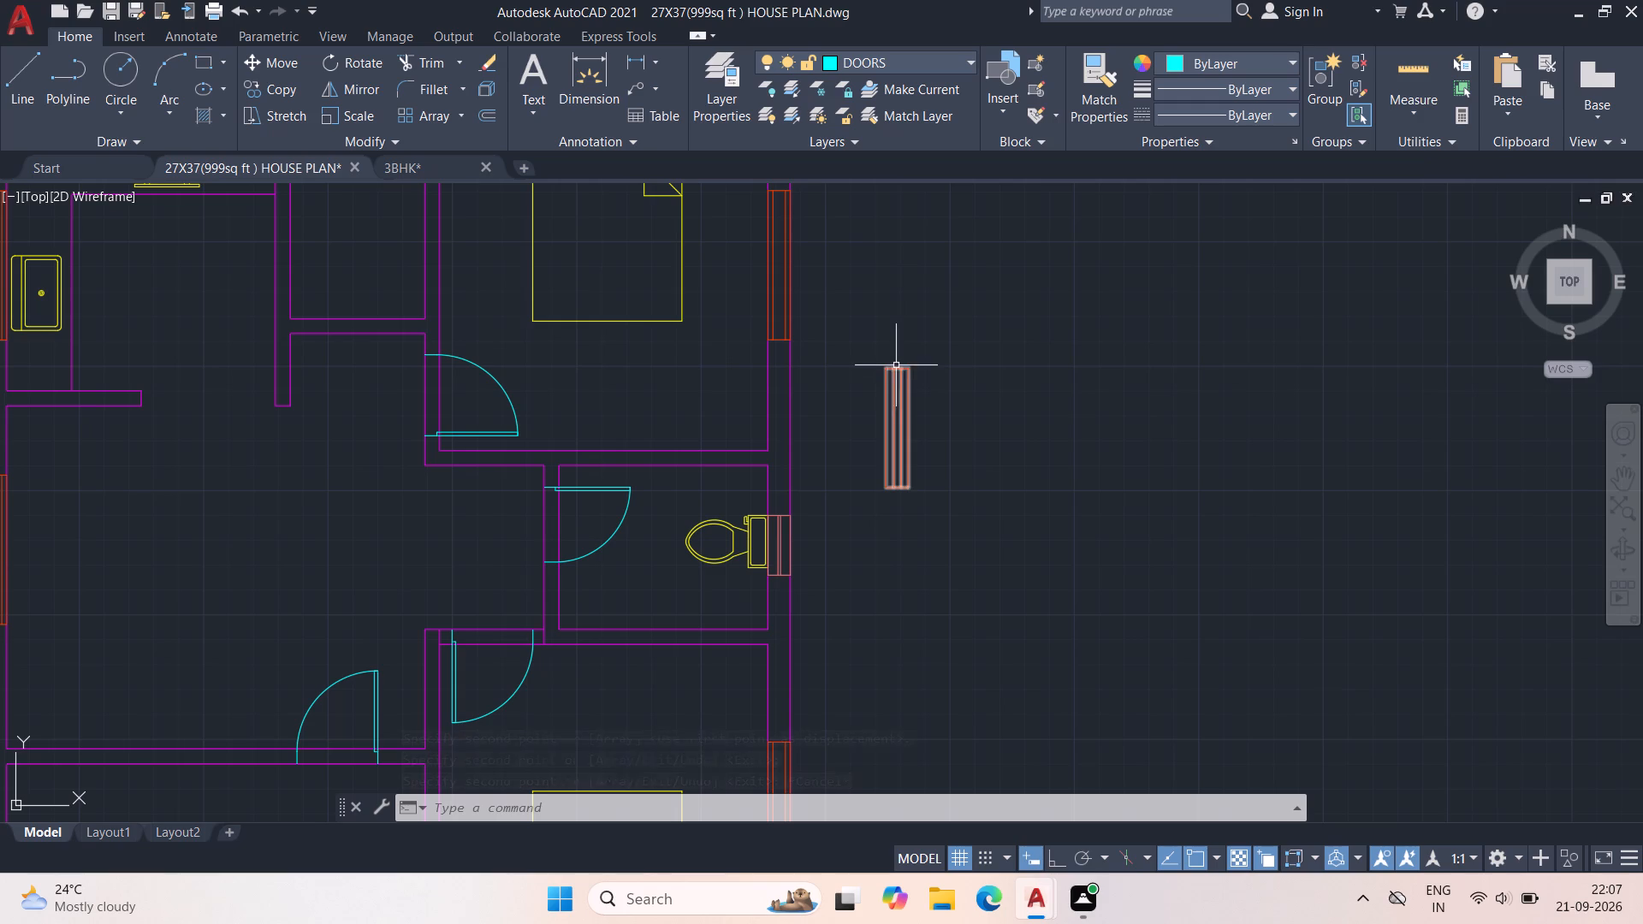
pyautogui.click(897, 364)
pyautogui.click(882, 485)
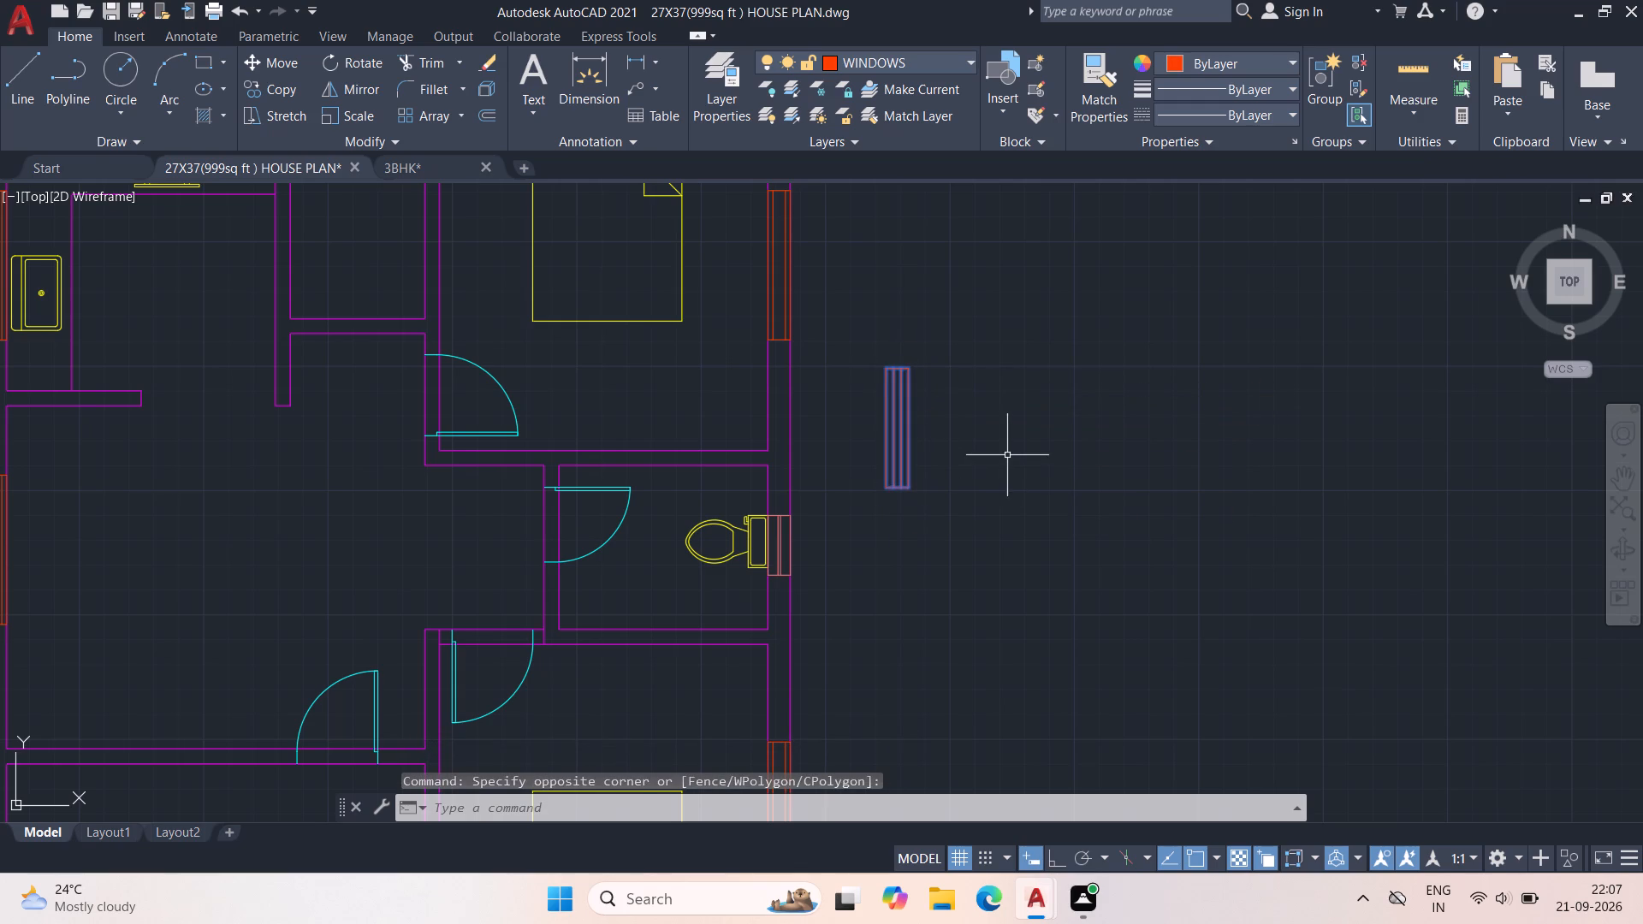
pyautogui.write('M')
pyautogui.press('space')
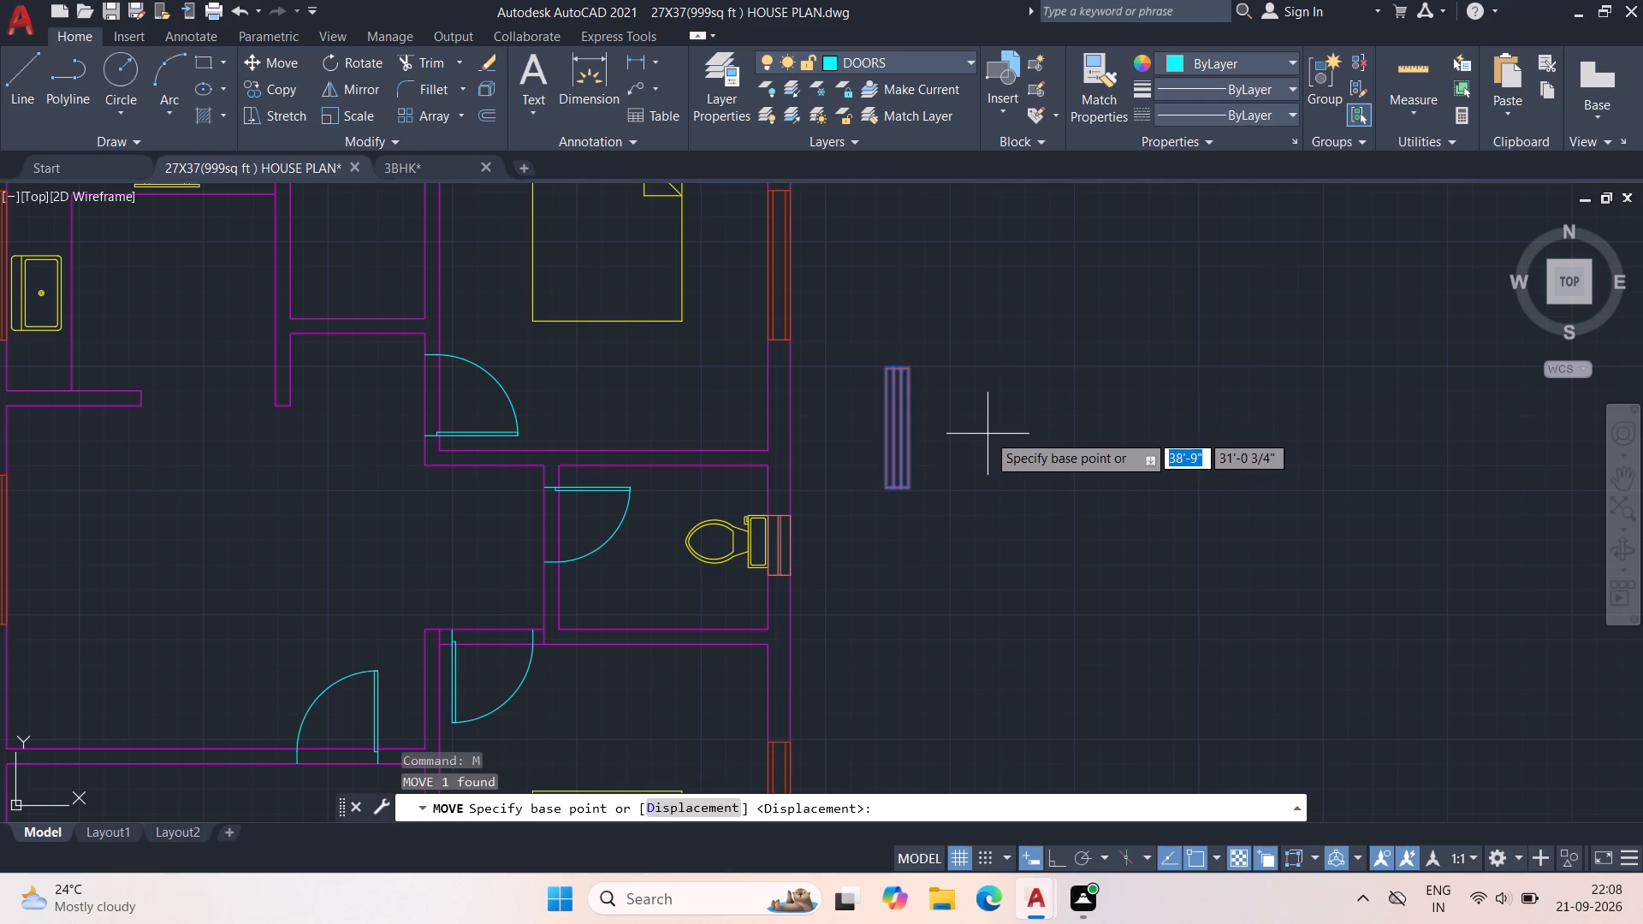
pyautogui.click(912, 372)
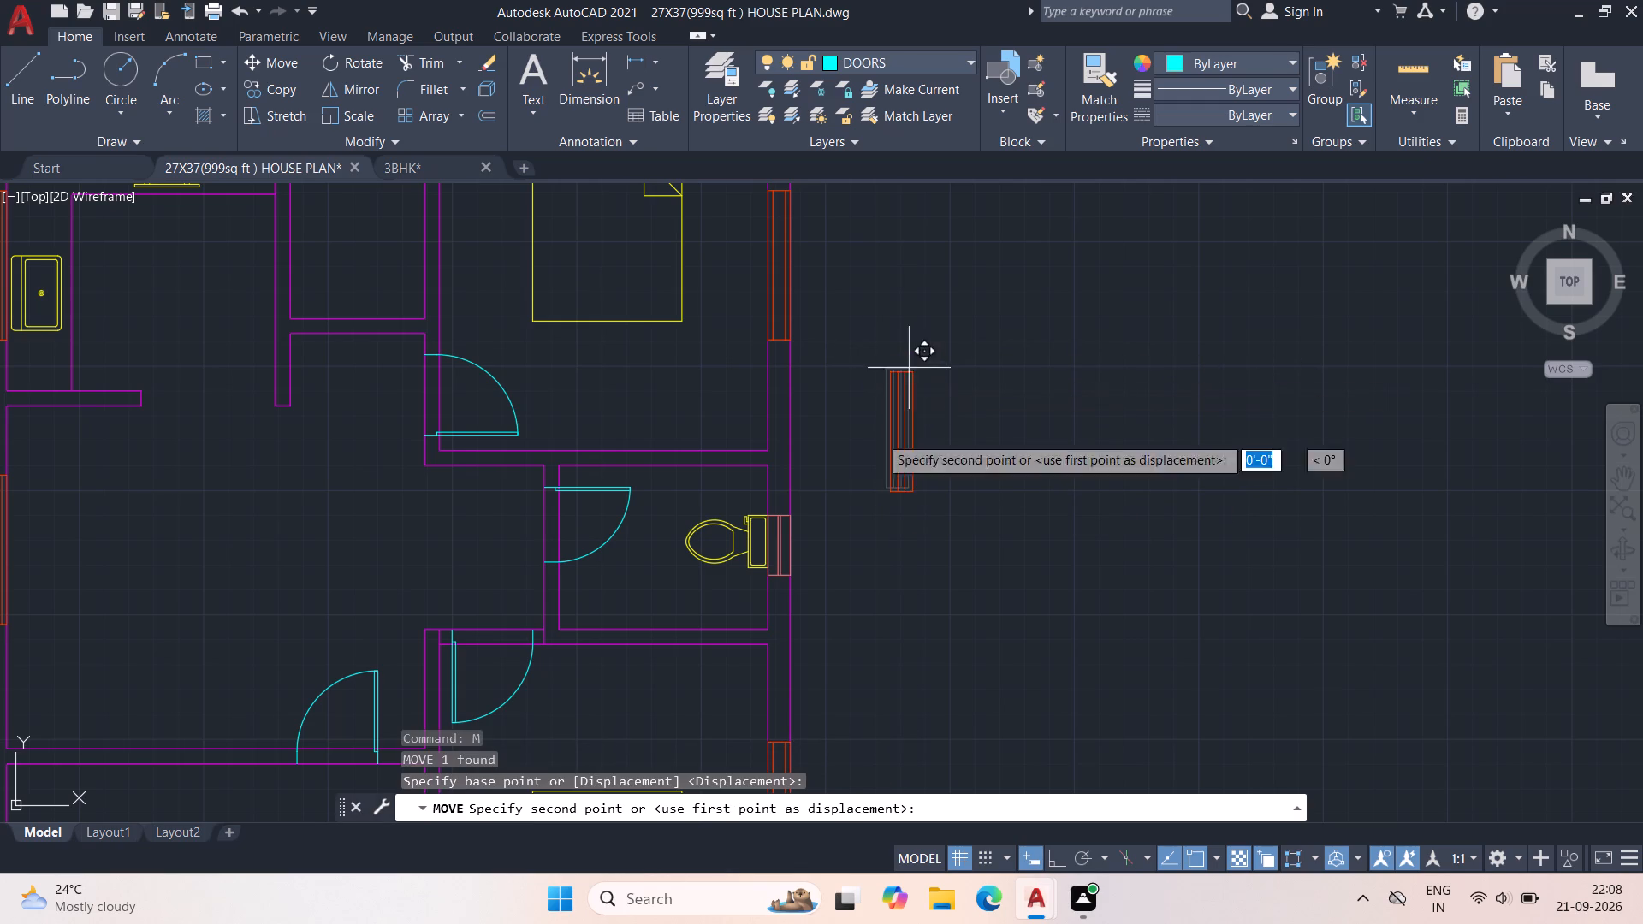
pyautogui.scroll(-2, 765, 595)
pyautogui.moveTo(782, 652); pyautogui.dragTo(972, 77, button='middle')
pyautogui.scroll(-1, 947, 169)
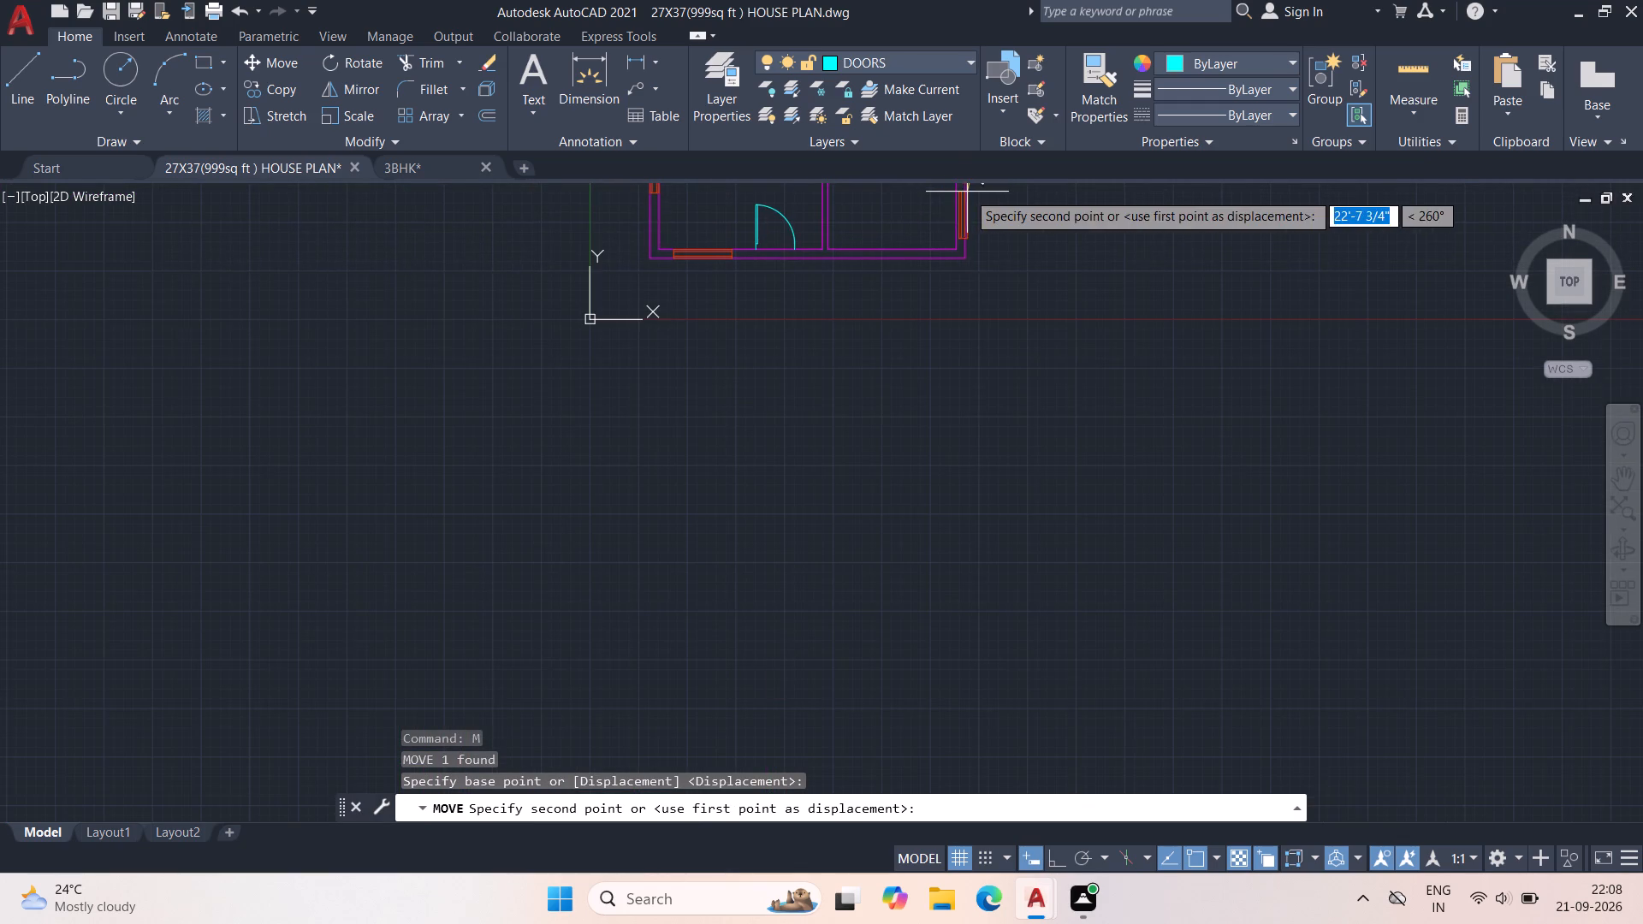
pyautogui.moveTo(982, 194); pyautogui.dragTo(954, 341, button='middle')
pyautogui.middleClick(955, 342)
pyautogui.scroll(3, 925, 359)
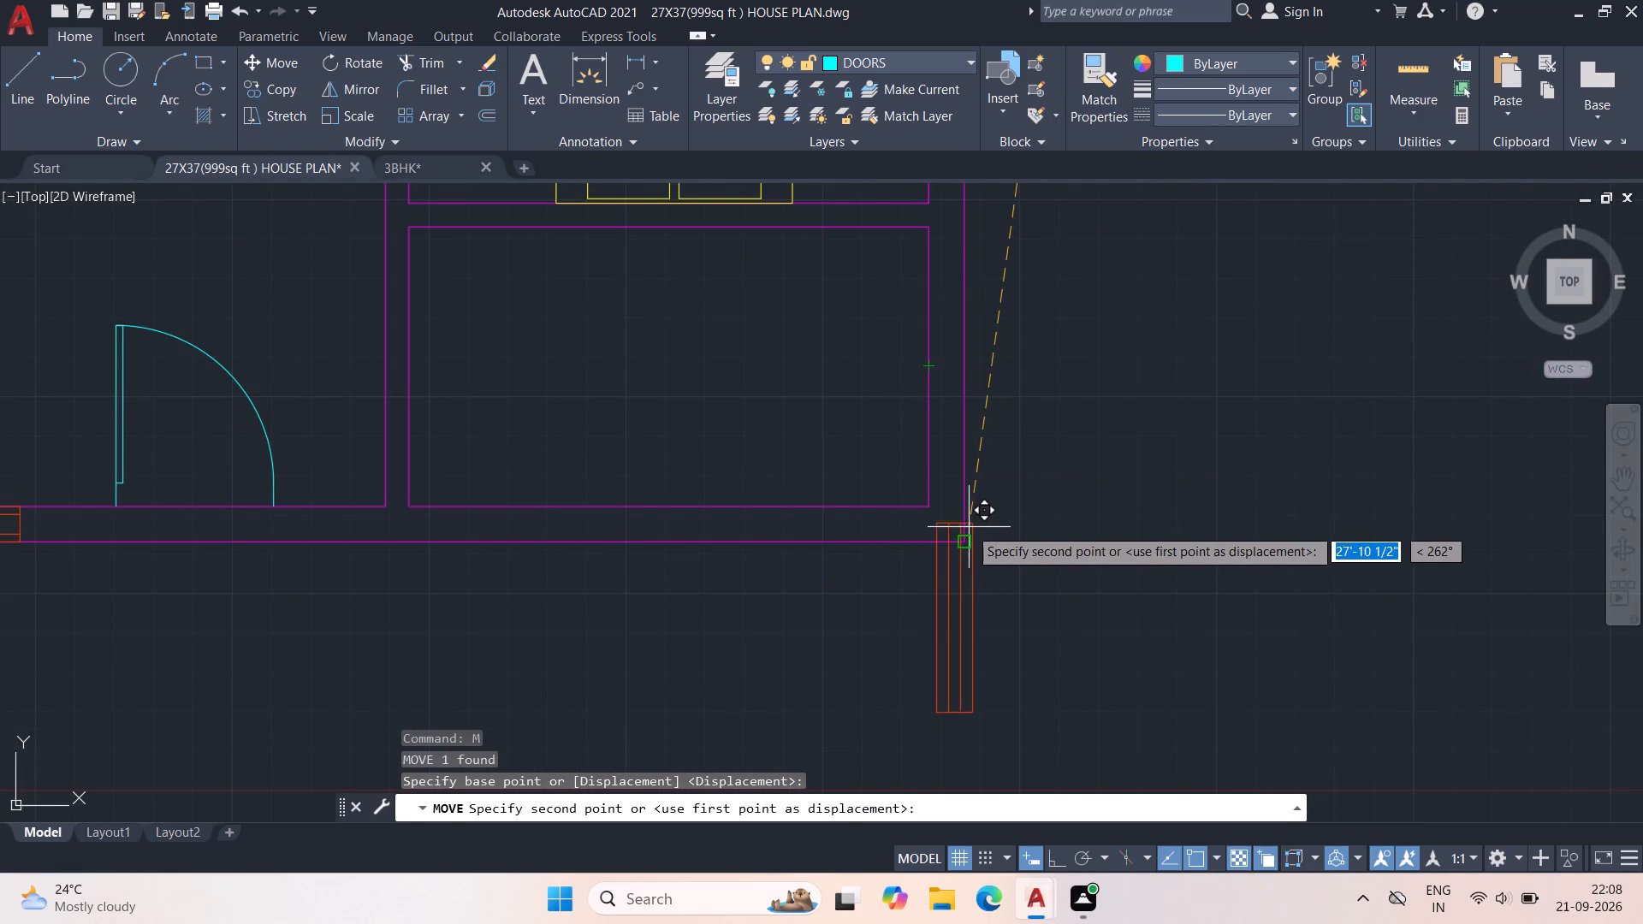
pyautogui.click(960, 276)
pyautogui.scroll(-1, 1104, 267)
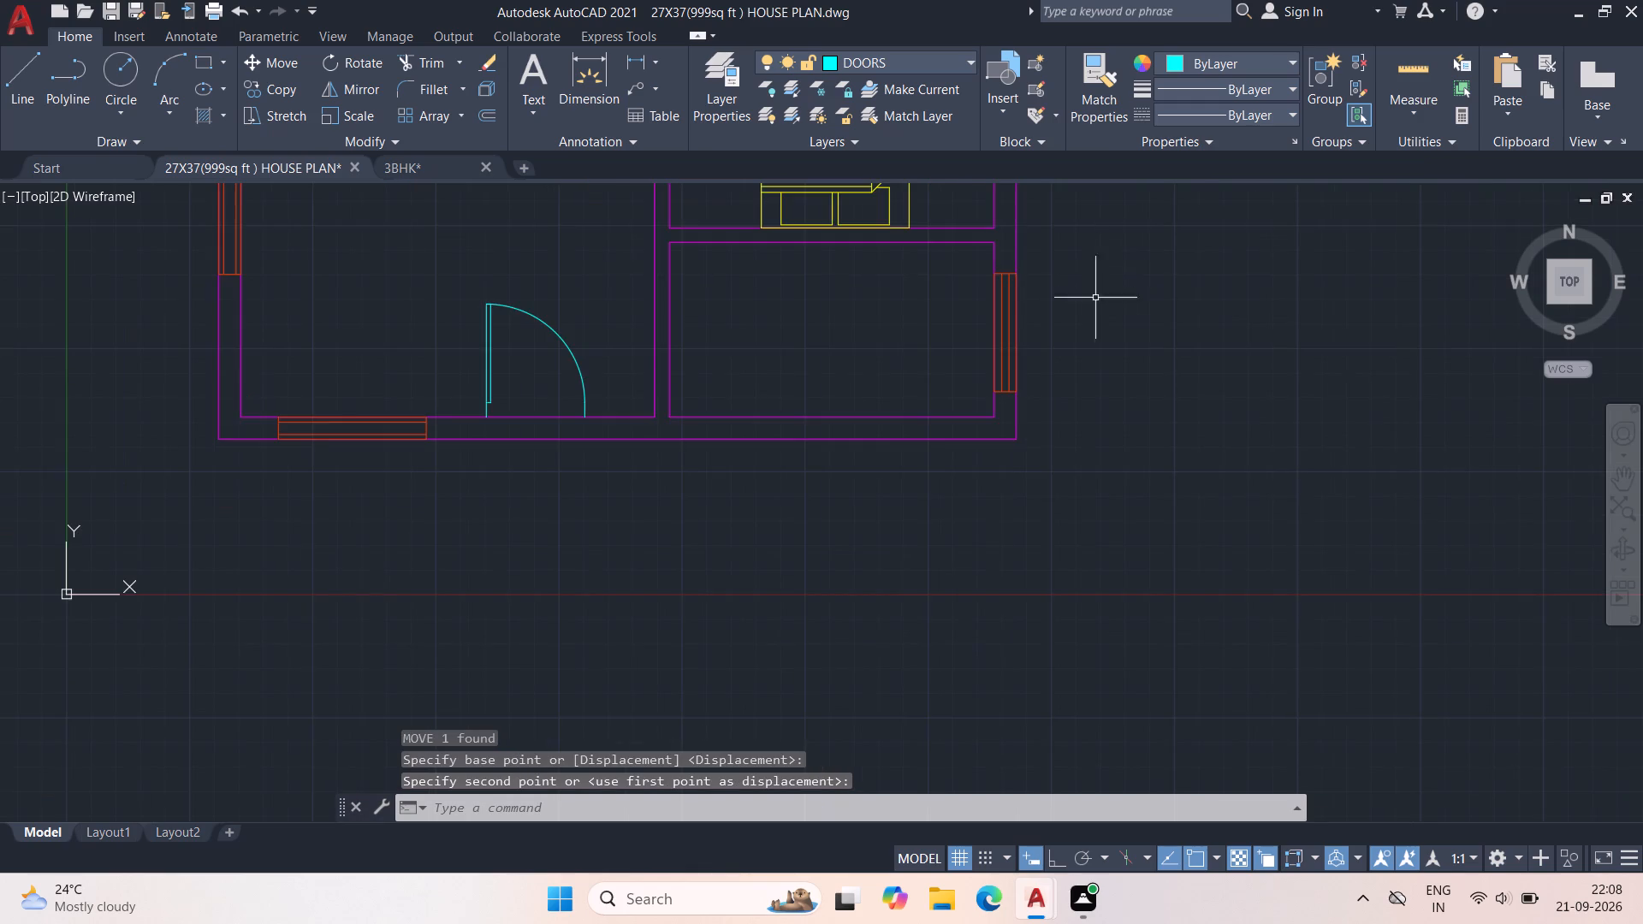
# Review the plan's rooms for the placement of doors, windows and ventilators, ending at the small room beside the kitchen.
pyautogui.moveTo(1094, 347); pyautogui.dragTo(1041, 649, button='middle')
pyautogui.scroll(-2, 1048, 418)
pyautogui.moveTo(1088, 445); pyautogui.dragTo(1087, 455, button='middle')
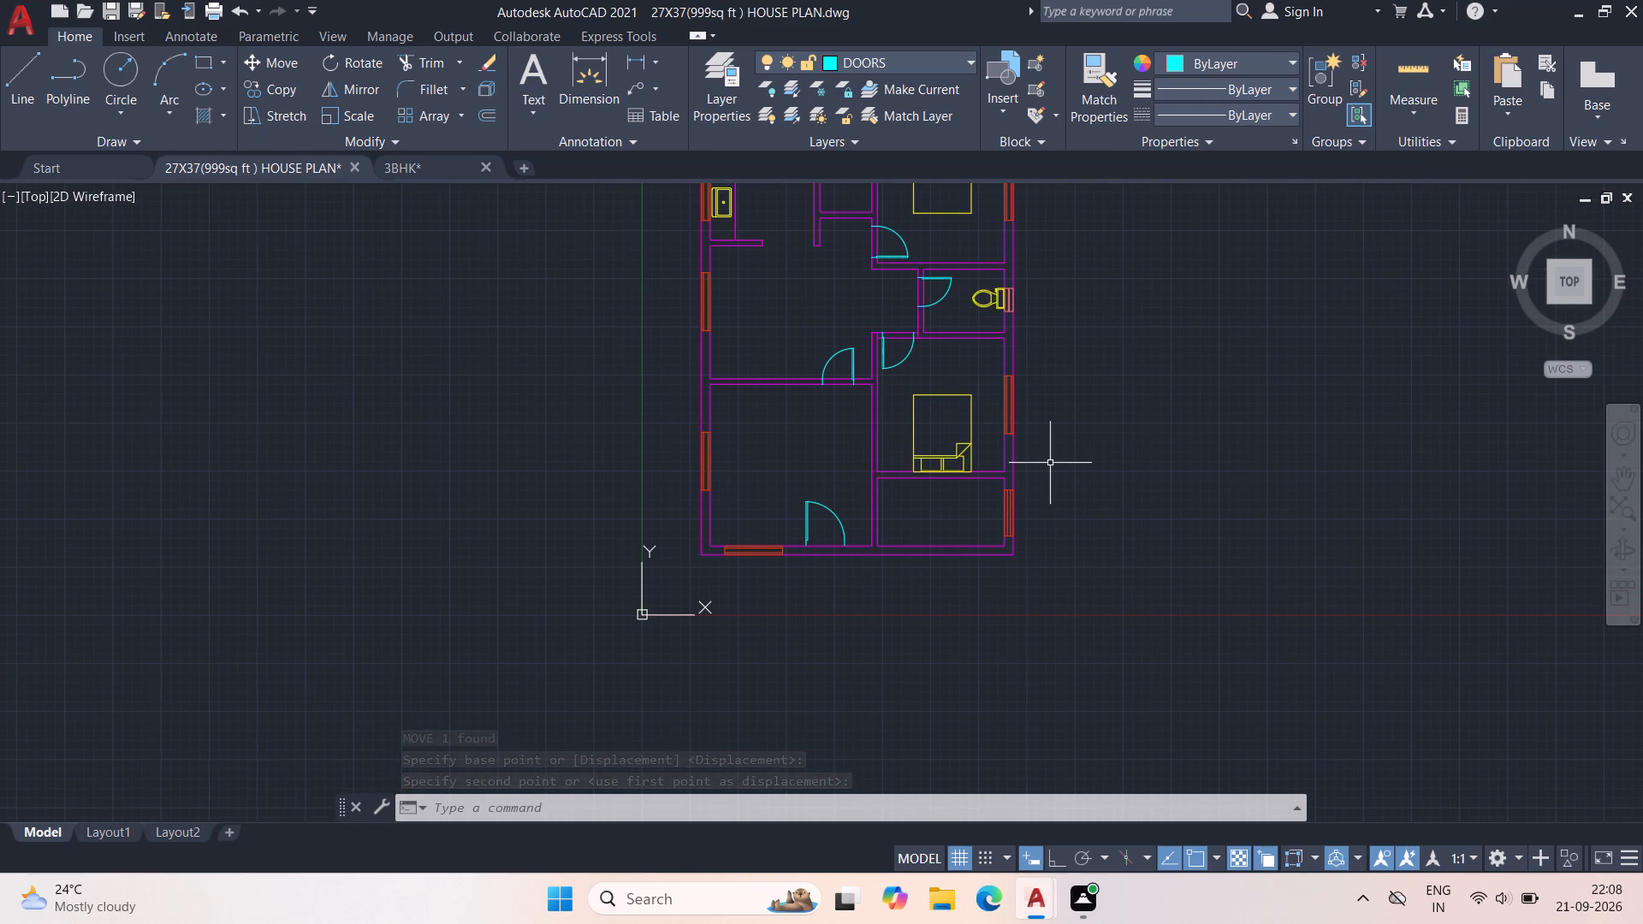
pyautogui.moveTo(1055, 462); pyautogui.dragTo(1637, 0, button='middle')
pyautogui.scroll(-3, 1233, 193)
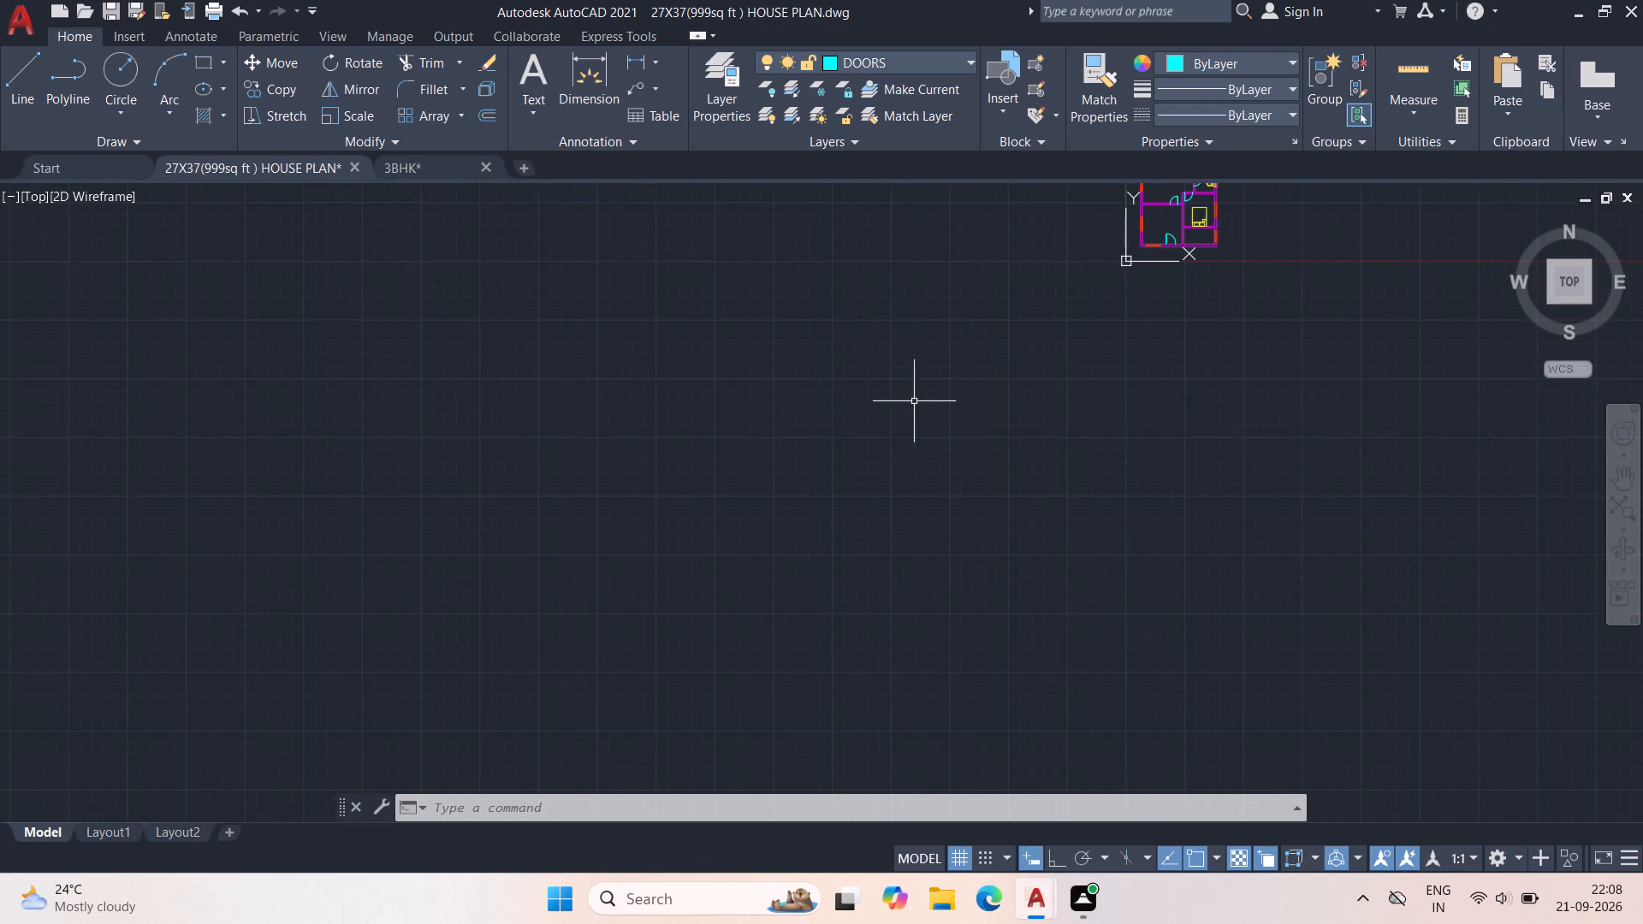
pyautogui.scroll(-1, 944, 398)
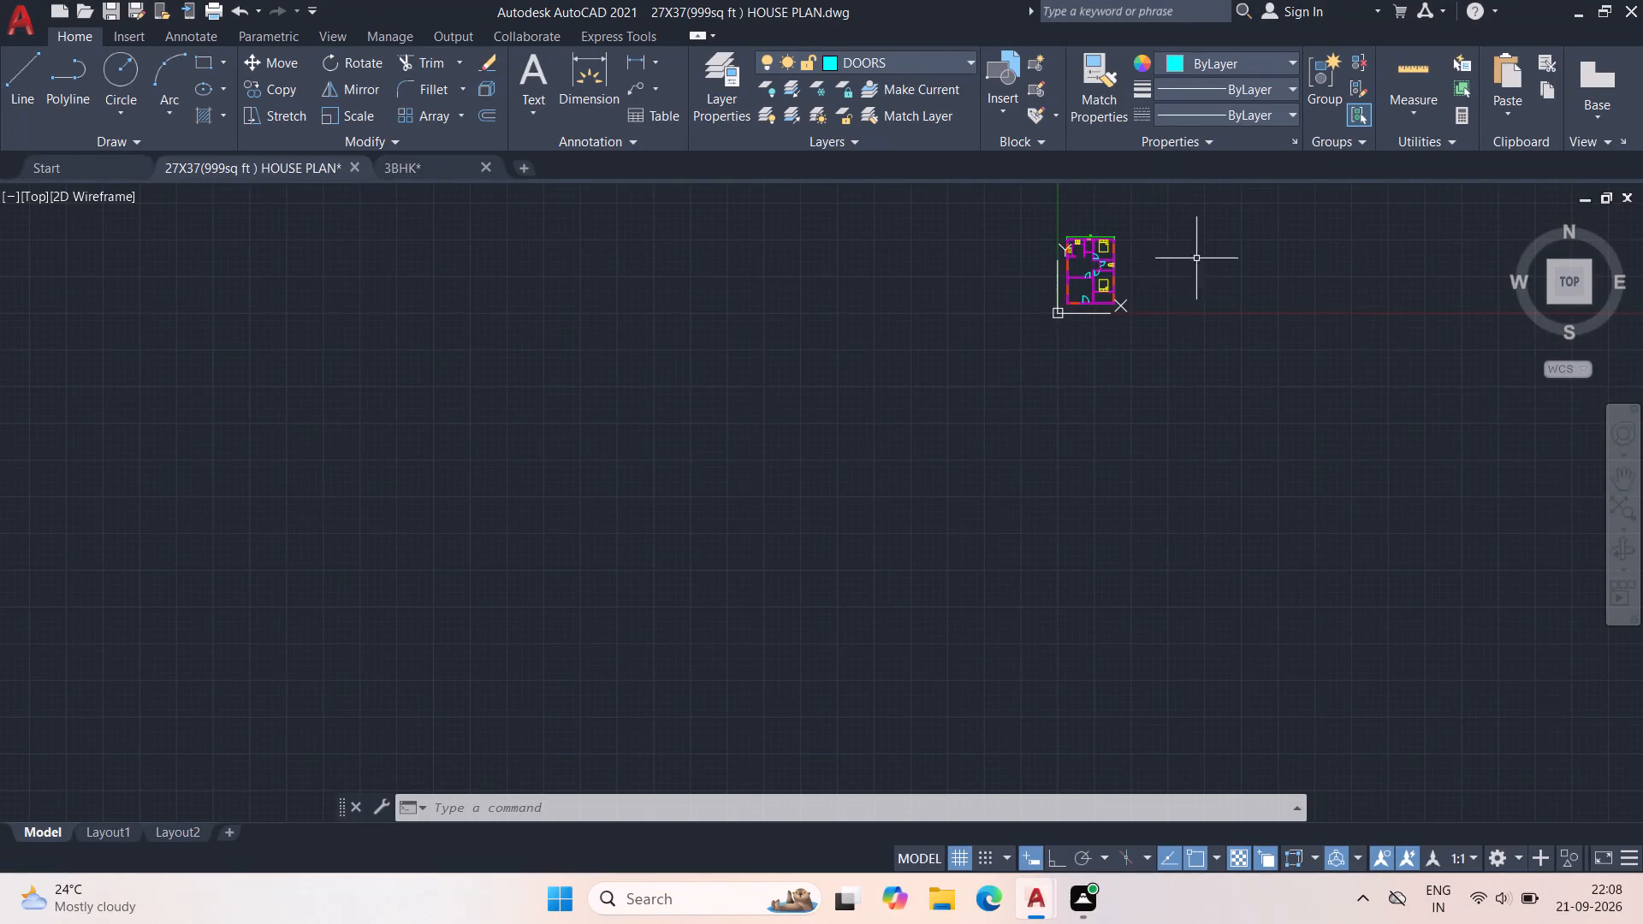
pyautogui.moveTo(1175, 292); pyautogui.dragTo(1125, 376, button='middle')
pyautogui.scroll(3, 1104, 353)
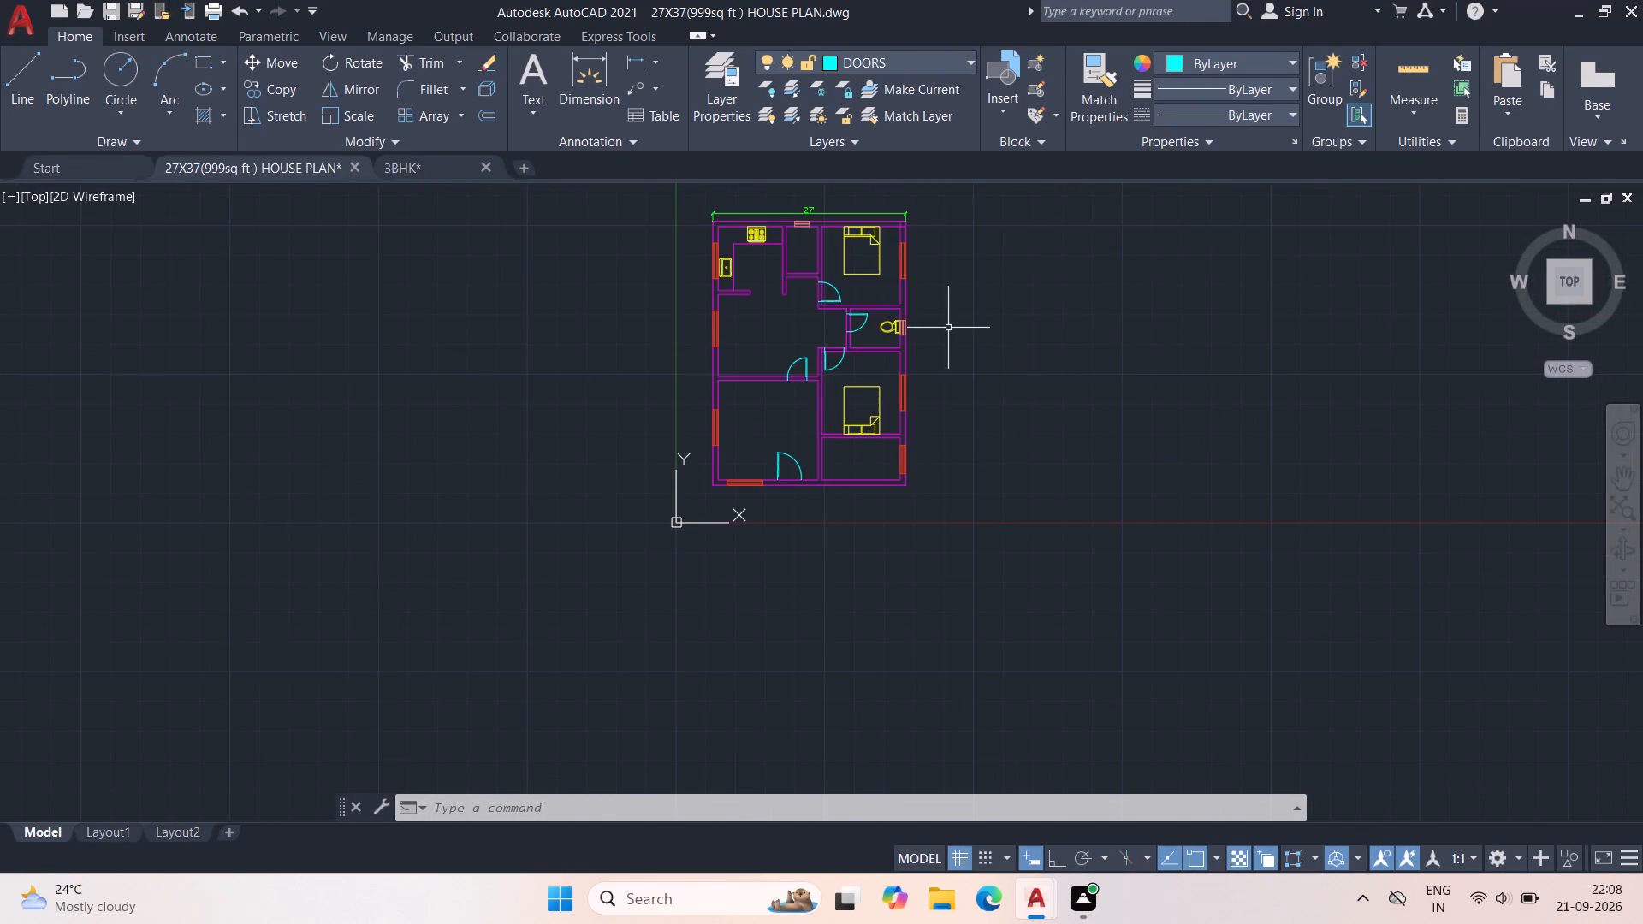
pyautogui.moveTo(964, 337); pyautogui.dragTo(995, 412, button='middle')
pyautogui.scroll(3, 823, 320)
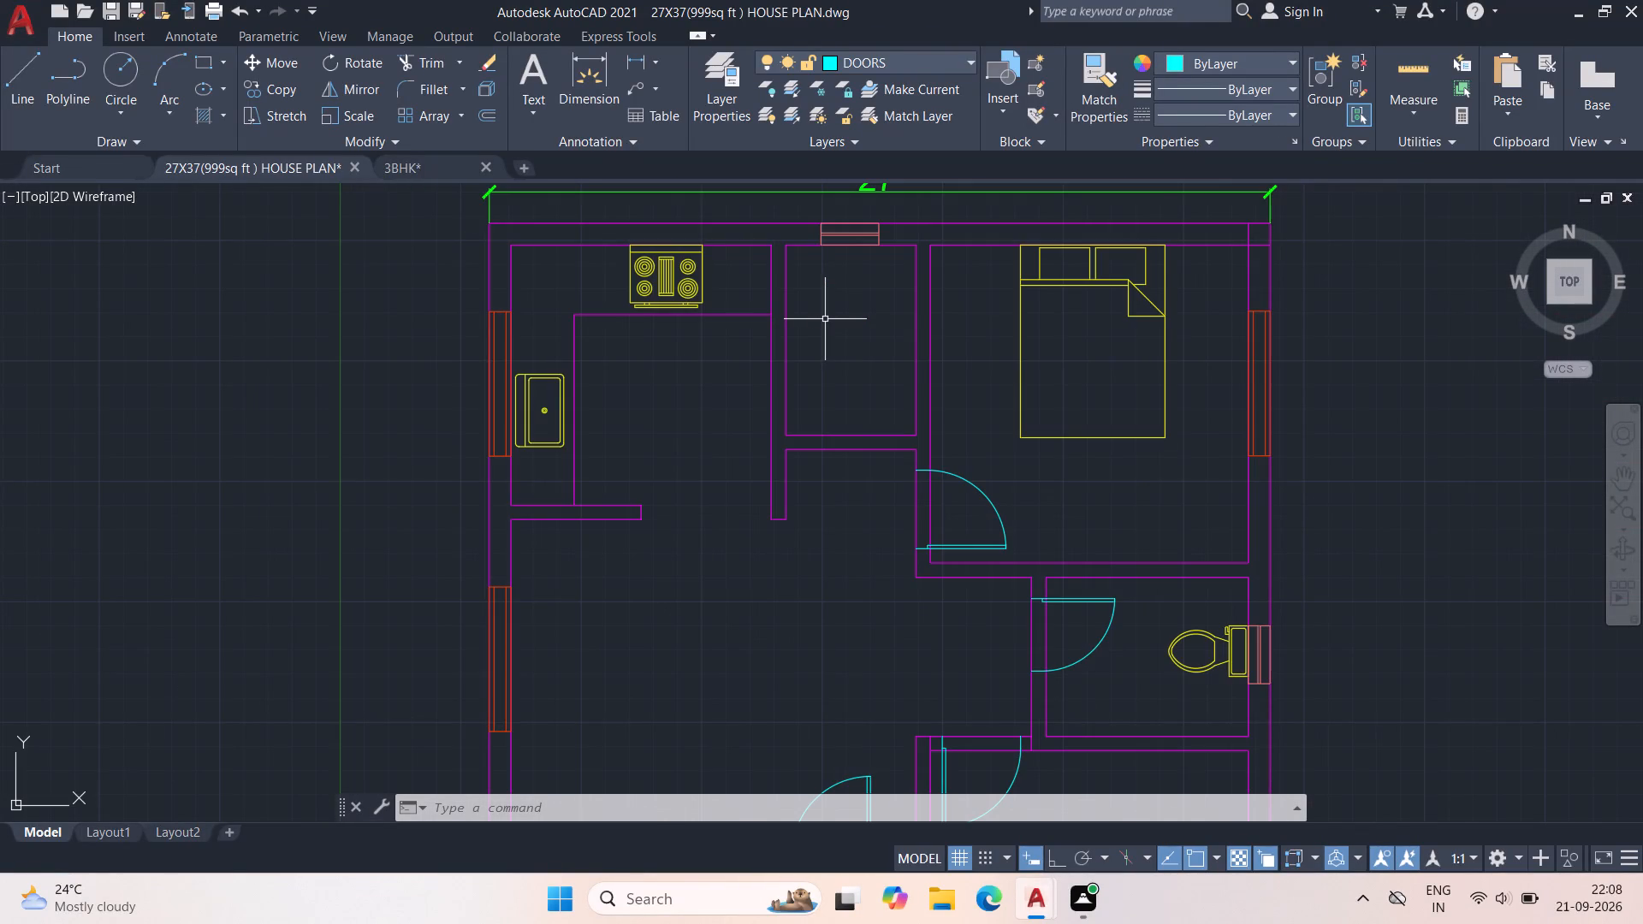
pyautogui.scroll(2, 825, 319)
pyautogui.moveTo(835, 339); pyautogui.dragTo(836, 353, button='middle')
pyautogui.scroll(-2, 830, 347)
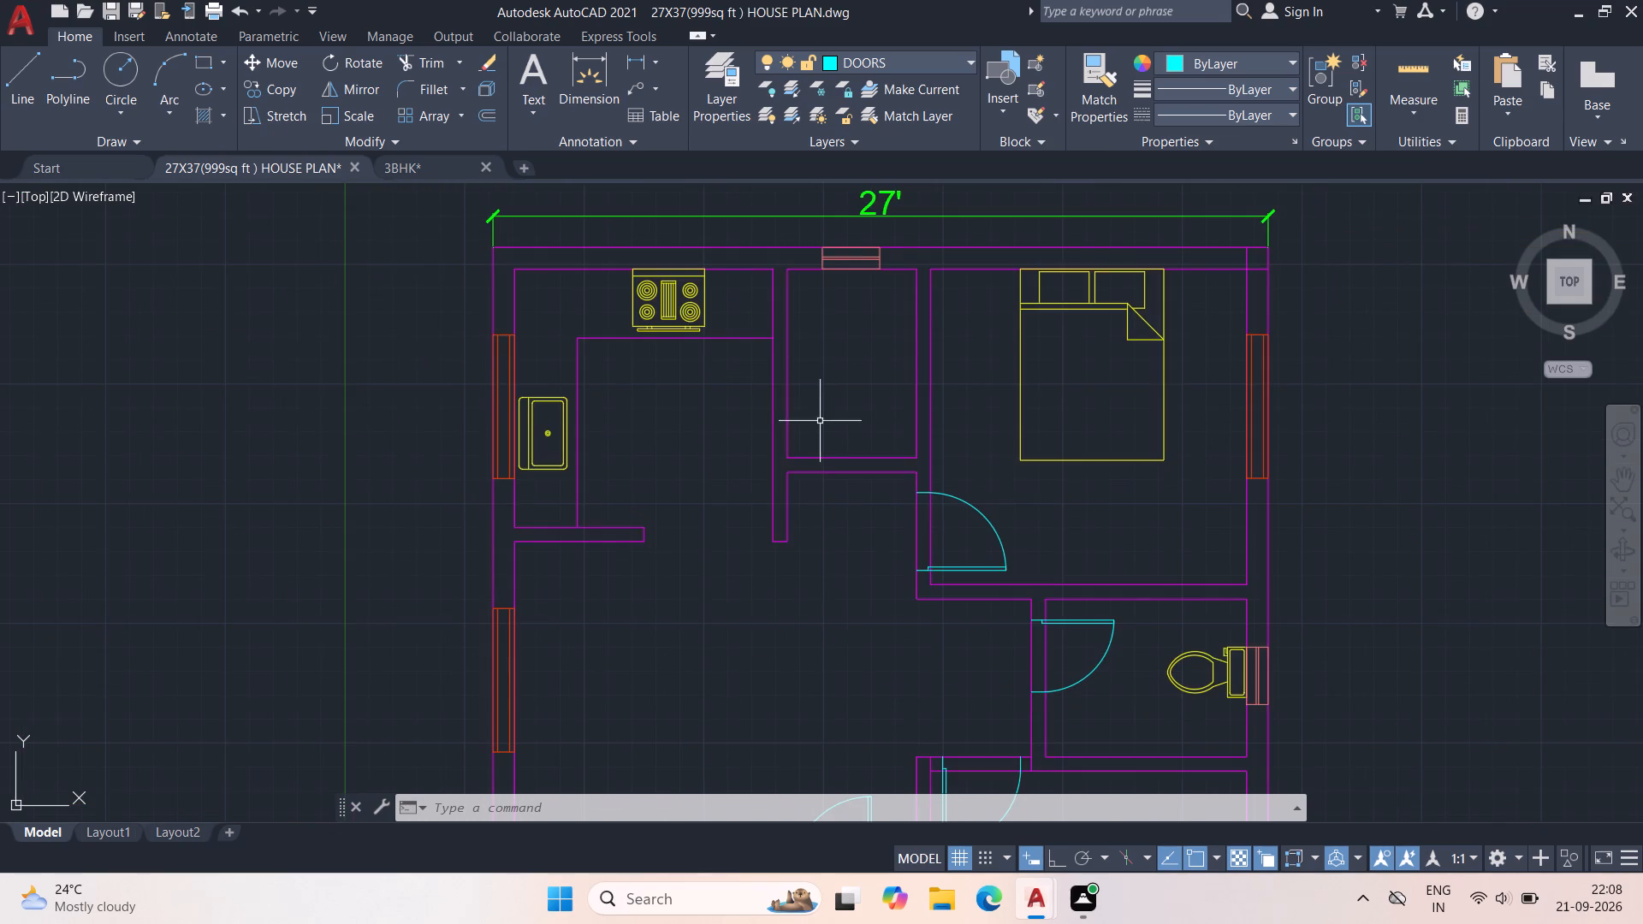
# Copy the toilet's door into the open hall just south of the small room beside the kitchen, and end the copying.
pyautogui.moveTo(822, 419); pyautogui.dragTo(578, 393, button='middle')
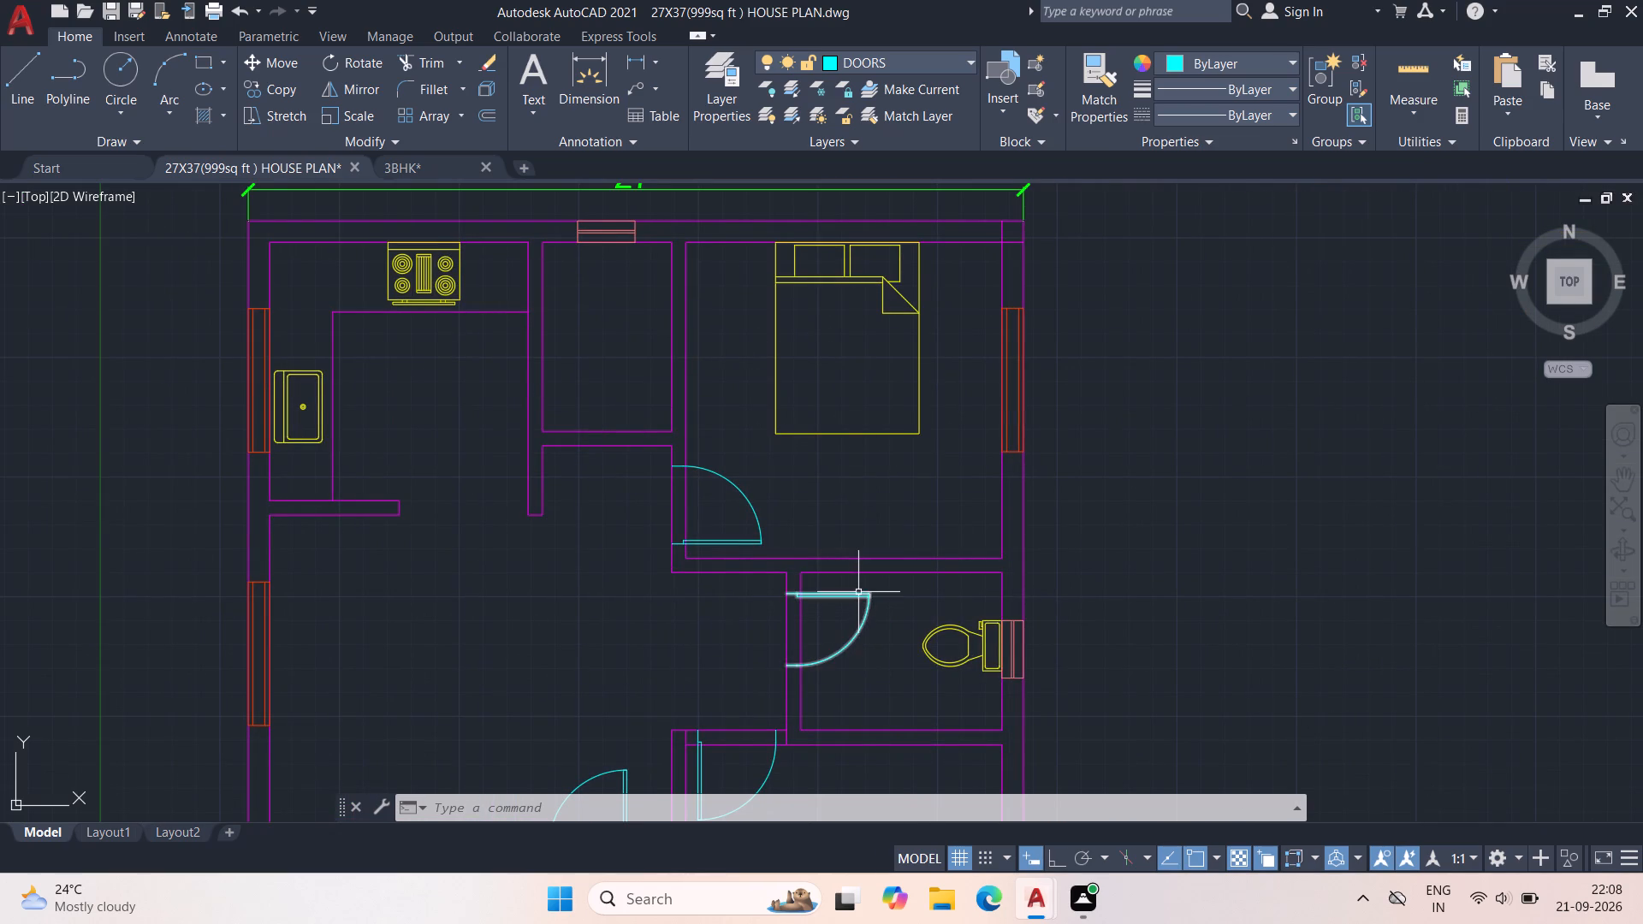
pyautogui.click(858, 590)
pyautogui.click(844, 602)
pyautogui.write('CO')
pyautogui.press('space')
pyautogui.click(841, 602)
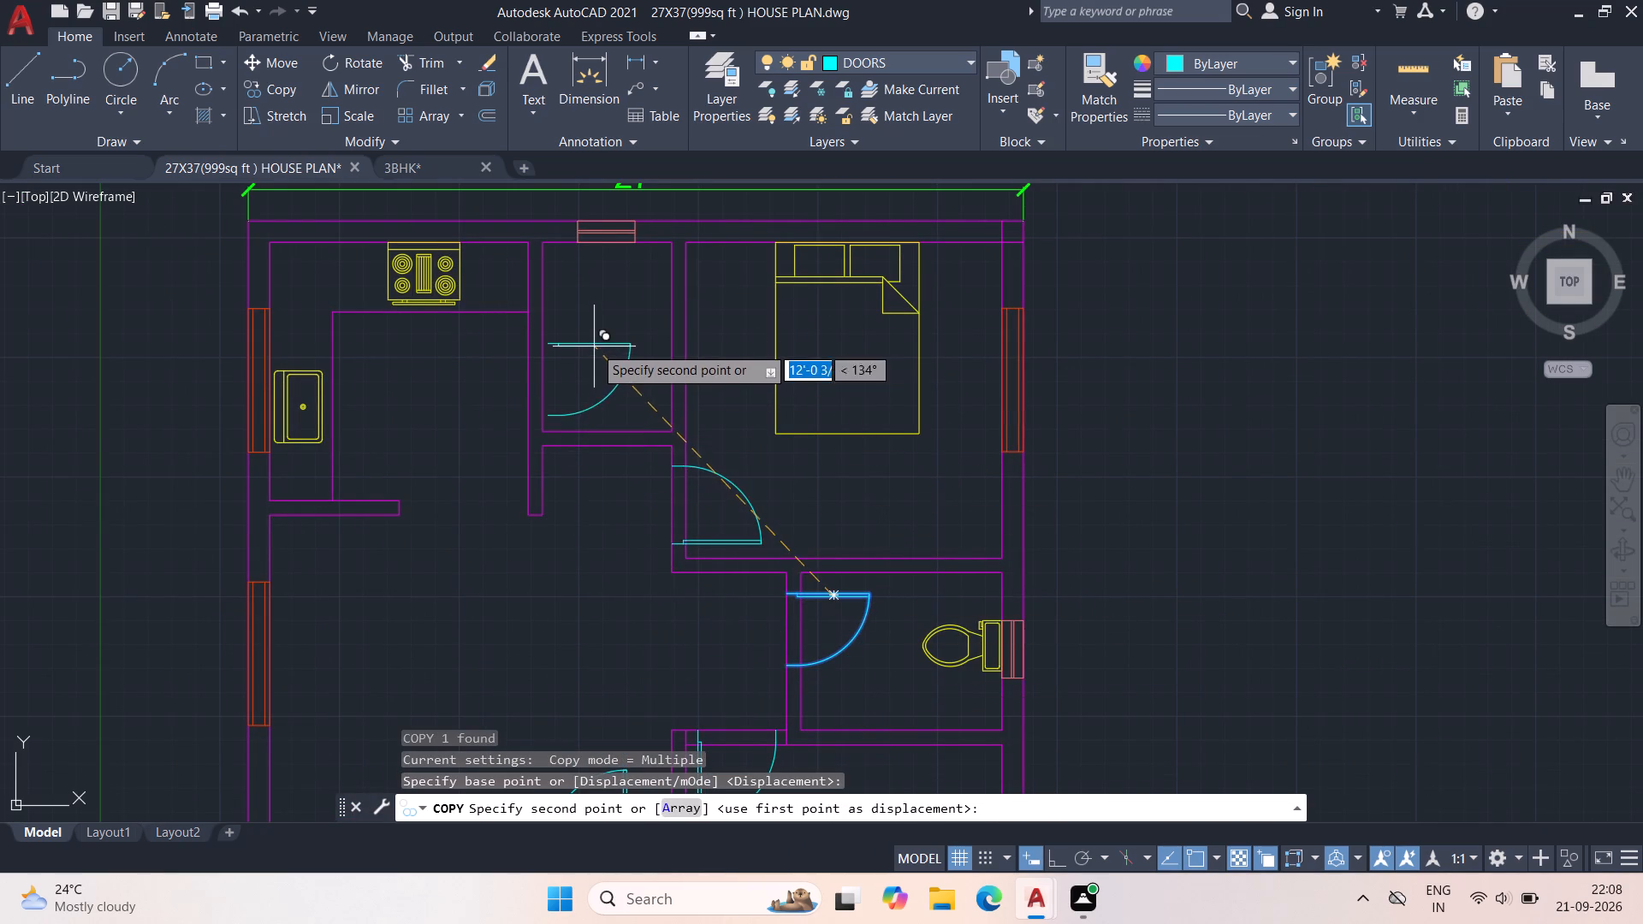
pyautogui.scroll(2, 552, 598)
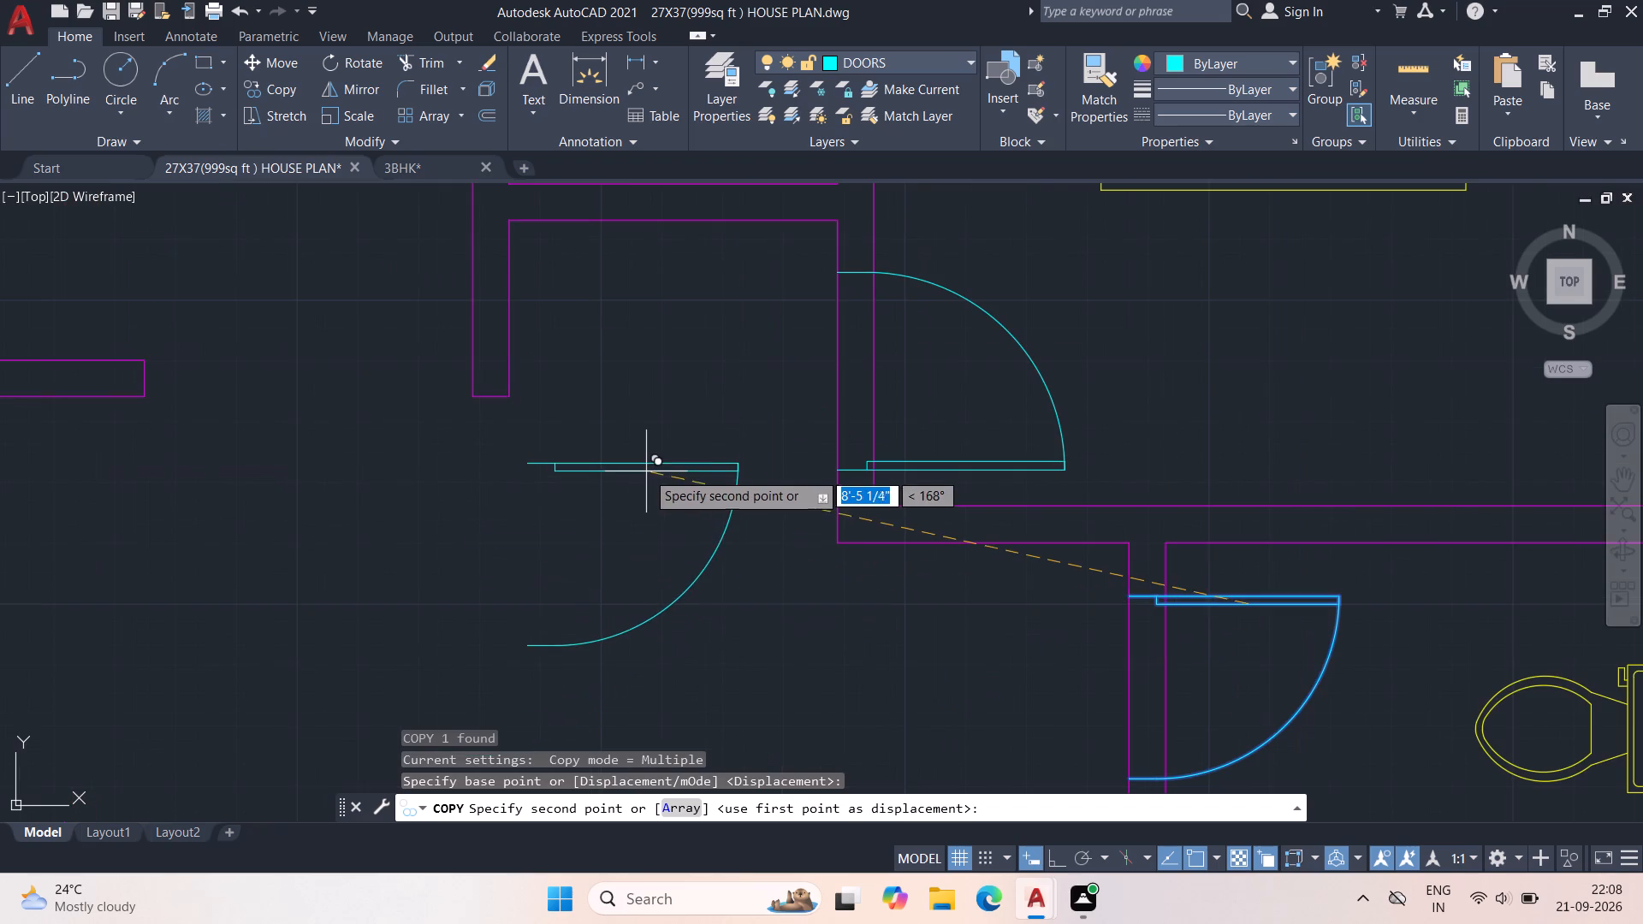
pyautogui.click(644, 471)
pyautogui.press('Escape')
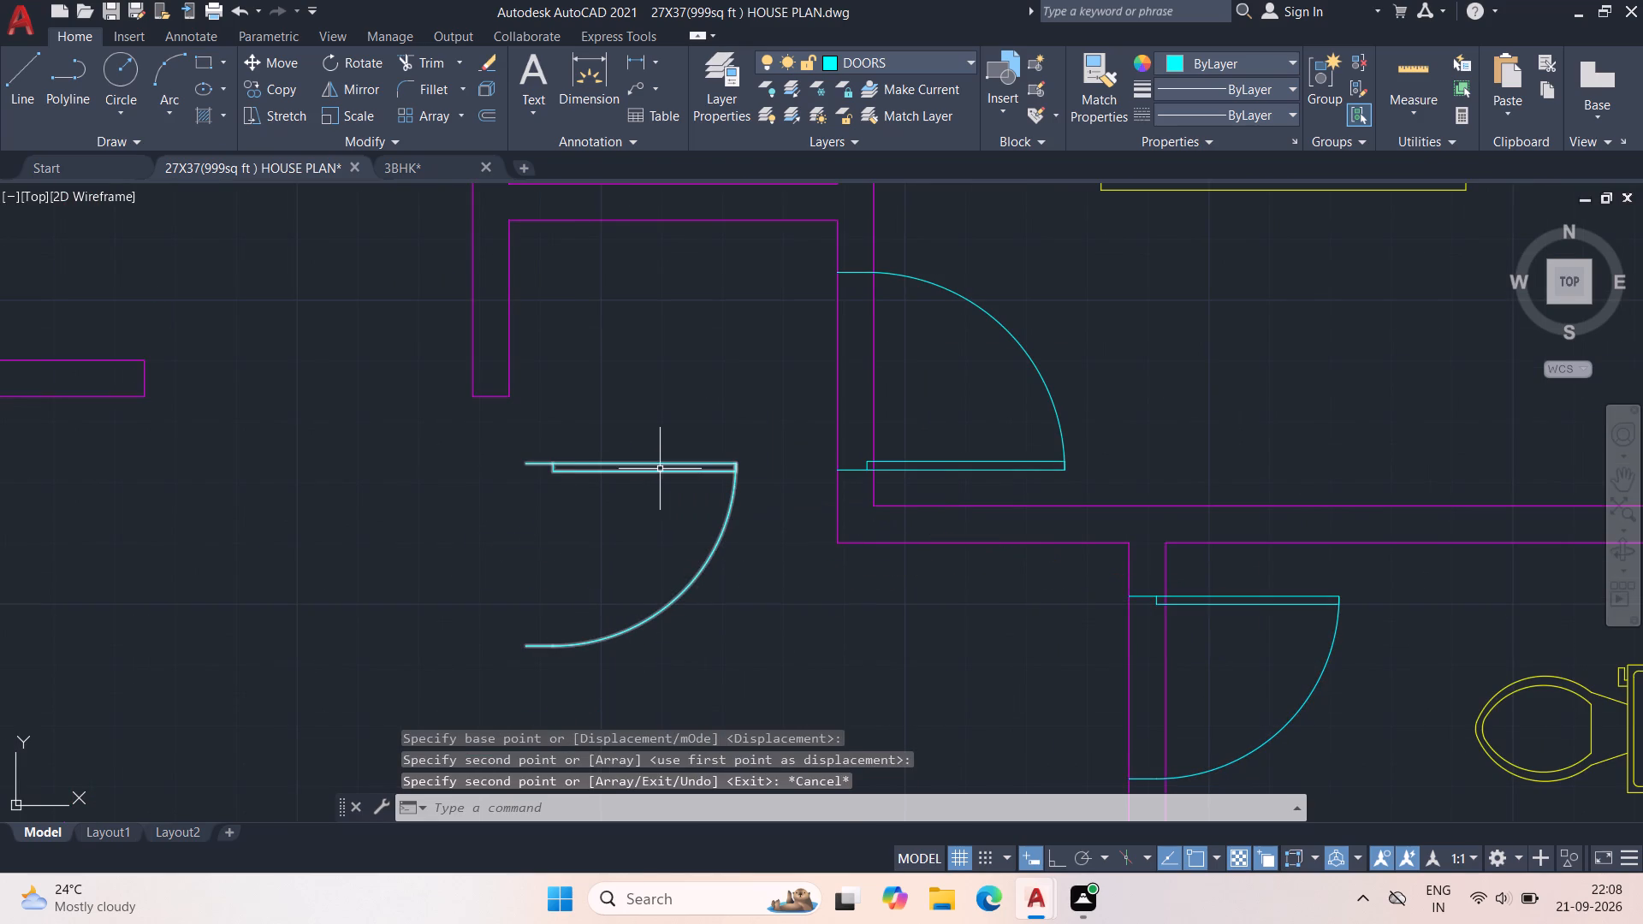
# Rotate the copied door a quarter turn counterclockwise about its jamb end so its leaf points north, with ortho on.
pyautogui.click(660, 469)
pyautogui.click(1052, 855)
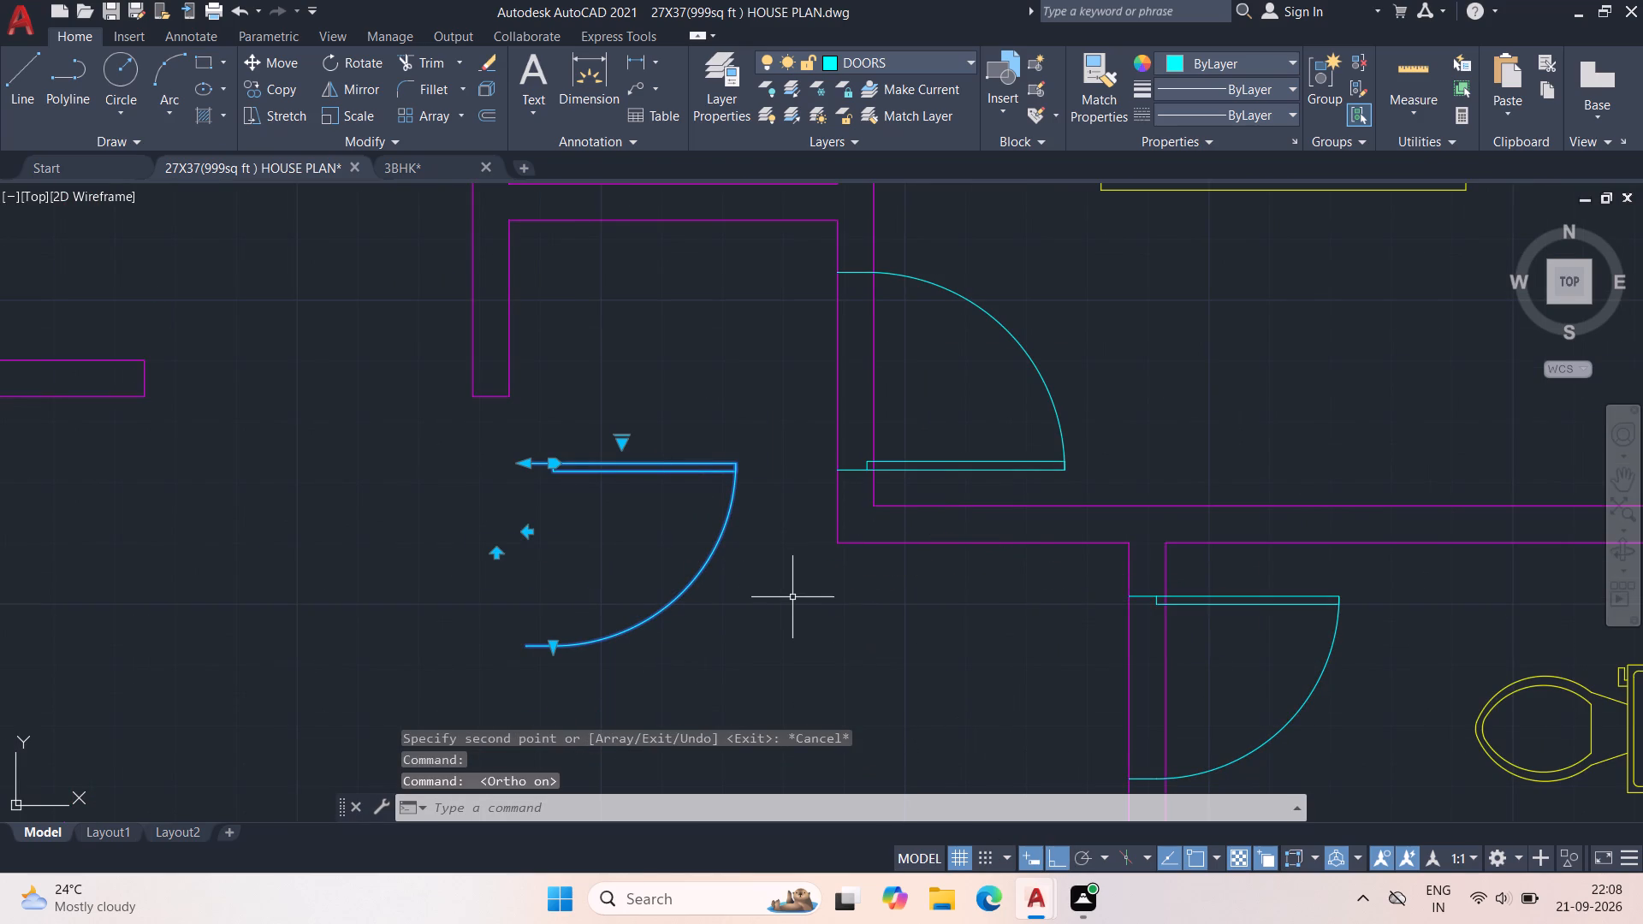
pyautogui.write('RO')
pyautogui.press('space')
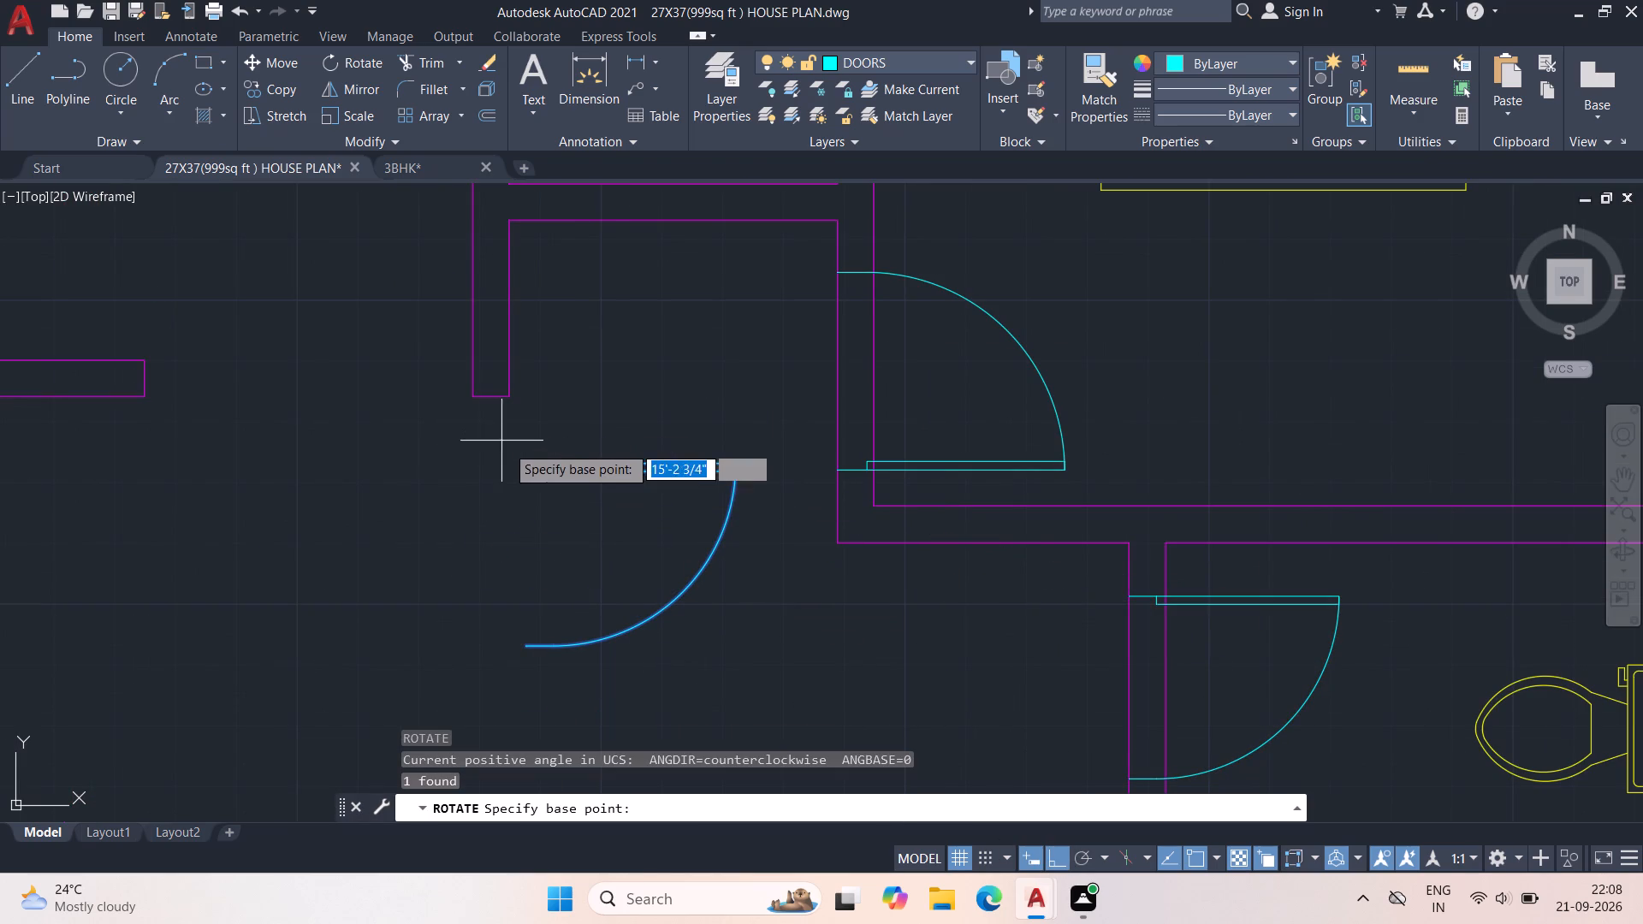
pyautogui.click(529, 457)
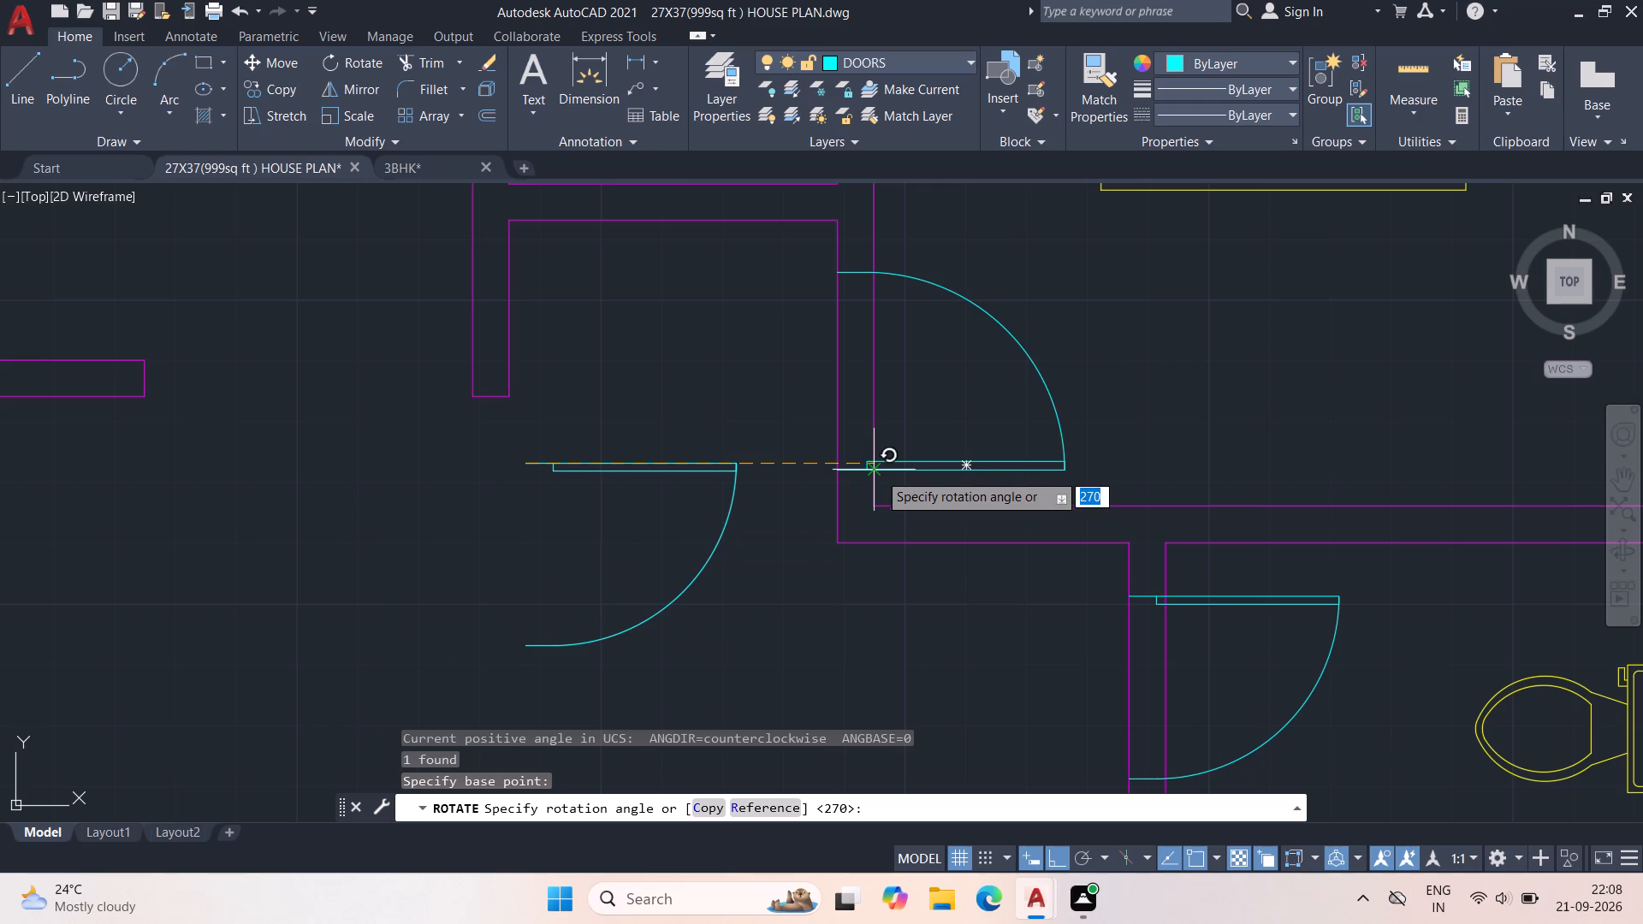
pyautogui.click(657, 203)
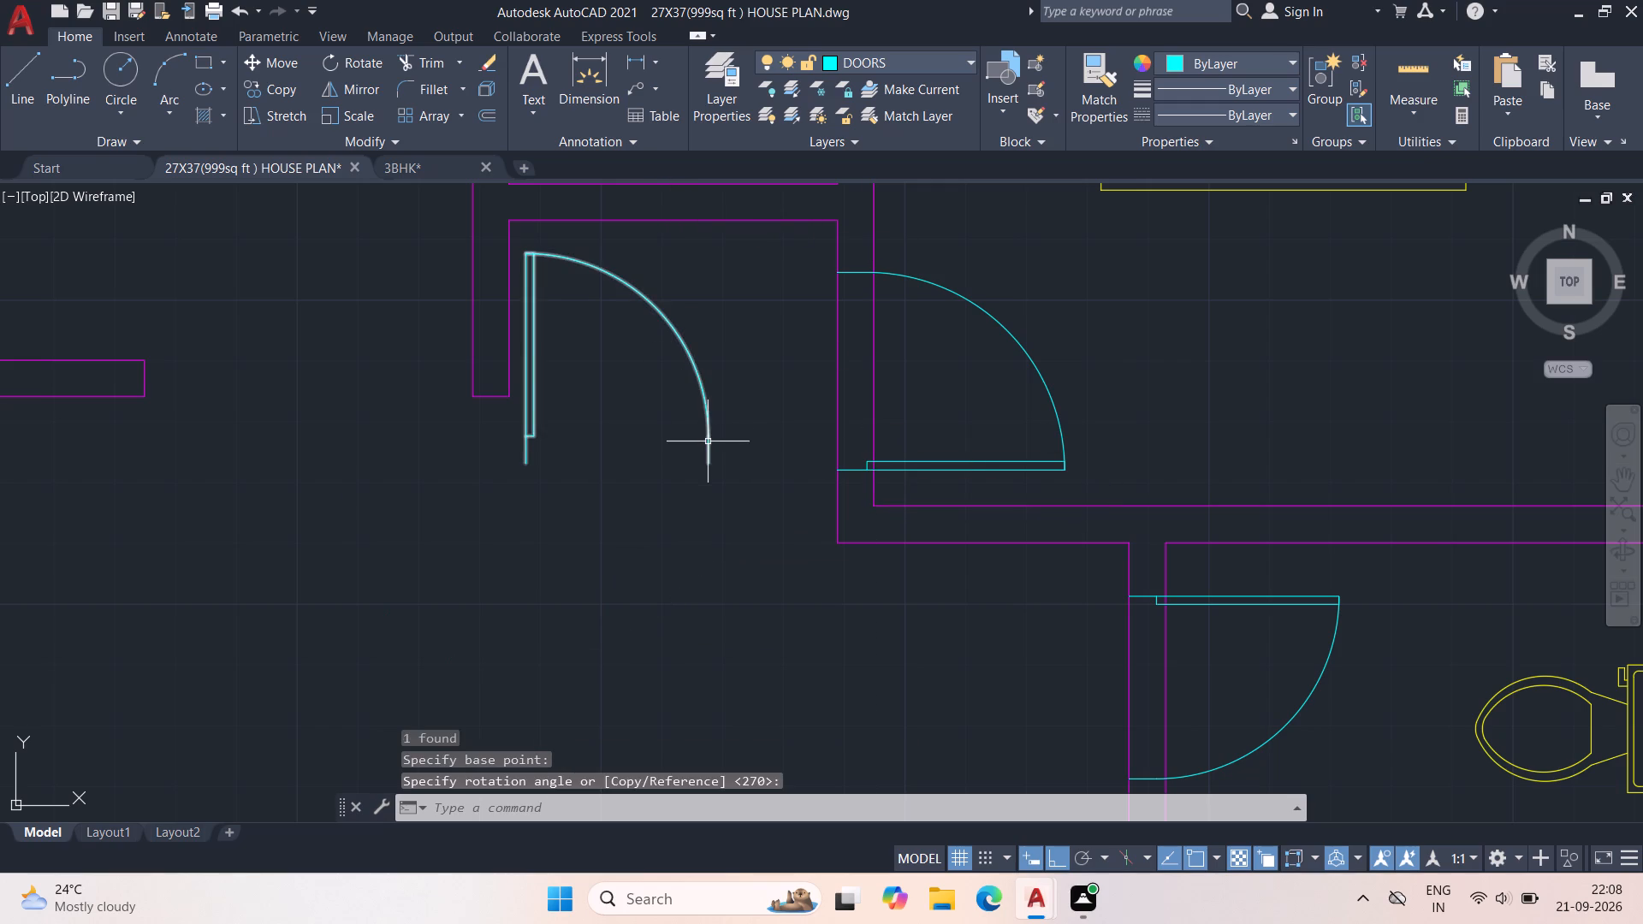
# Move the rotated door into the south wall of the small room beside the kitchen, near the wall's west end, with ortho off.
pyautogui.click(708, 441)
pyautogui.scroll(-2, 738, 384)
pyautogui.moveTo(743, 390); pyautogui.dragTo(733, 443, button='middle')
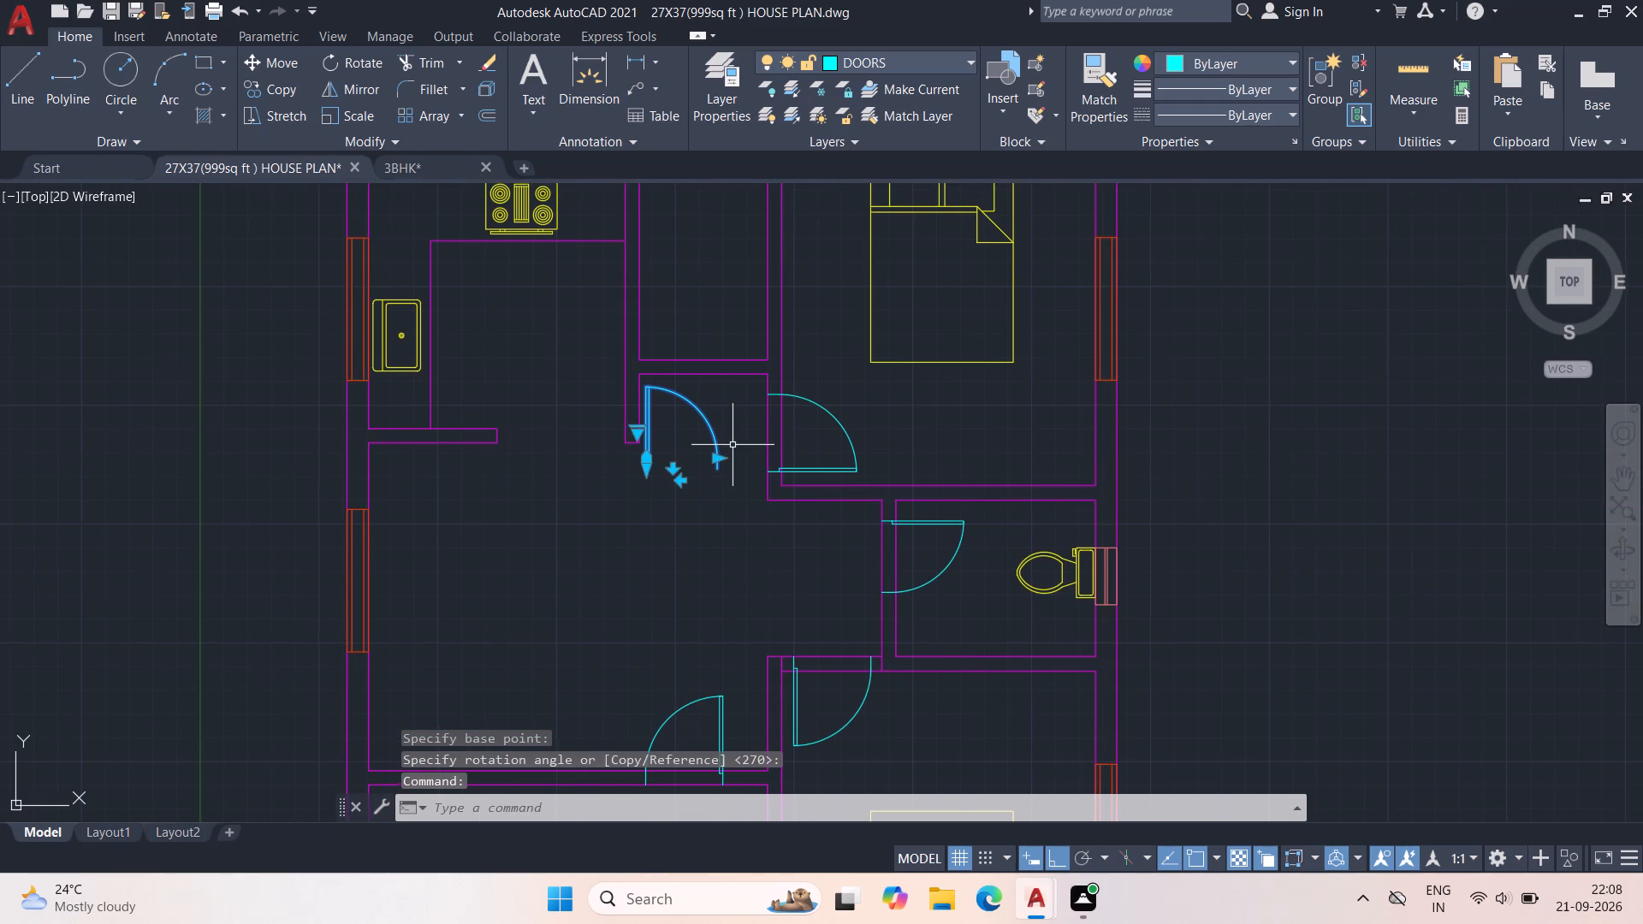
pyautogui.write('M')
pyautogui.press('space')
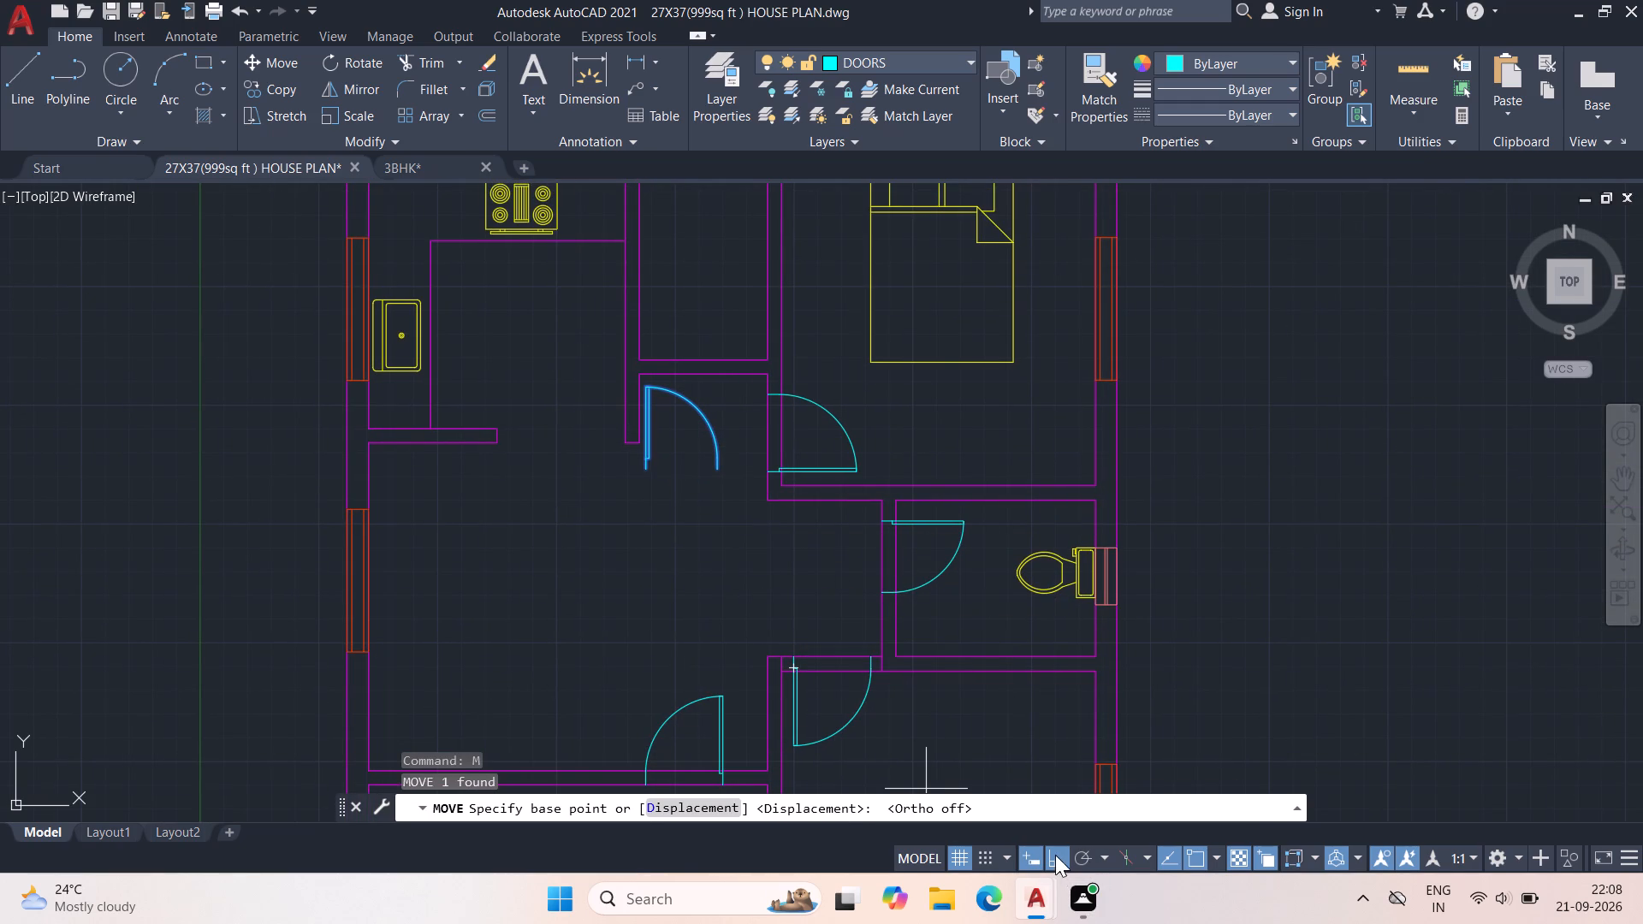
pyautogui.click(1055, 855)
pyautogui.click(645, 471)
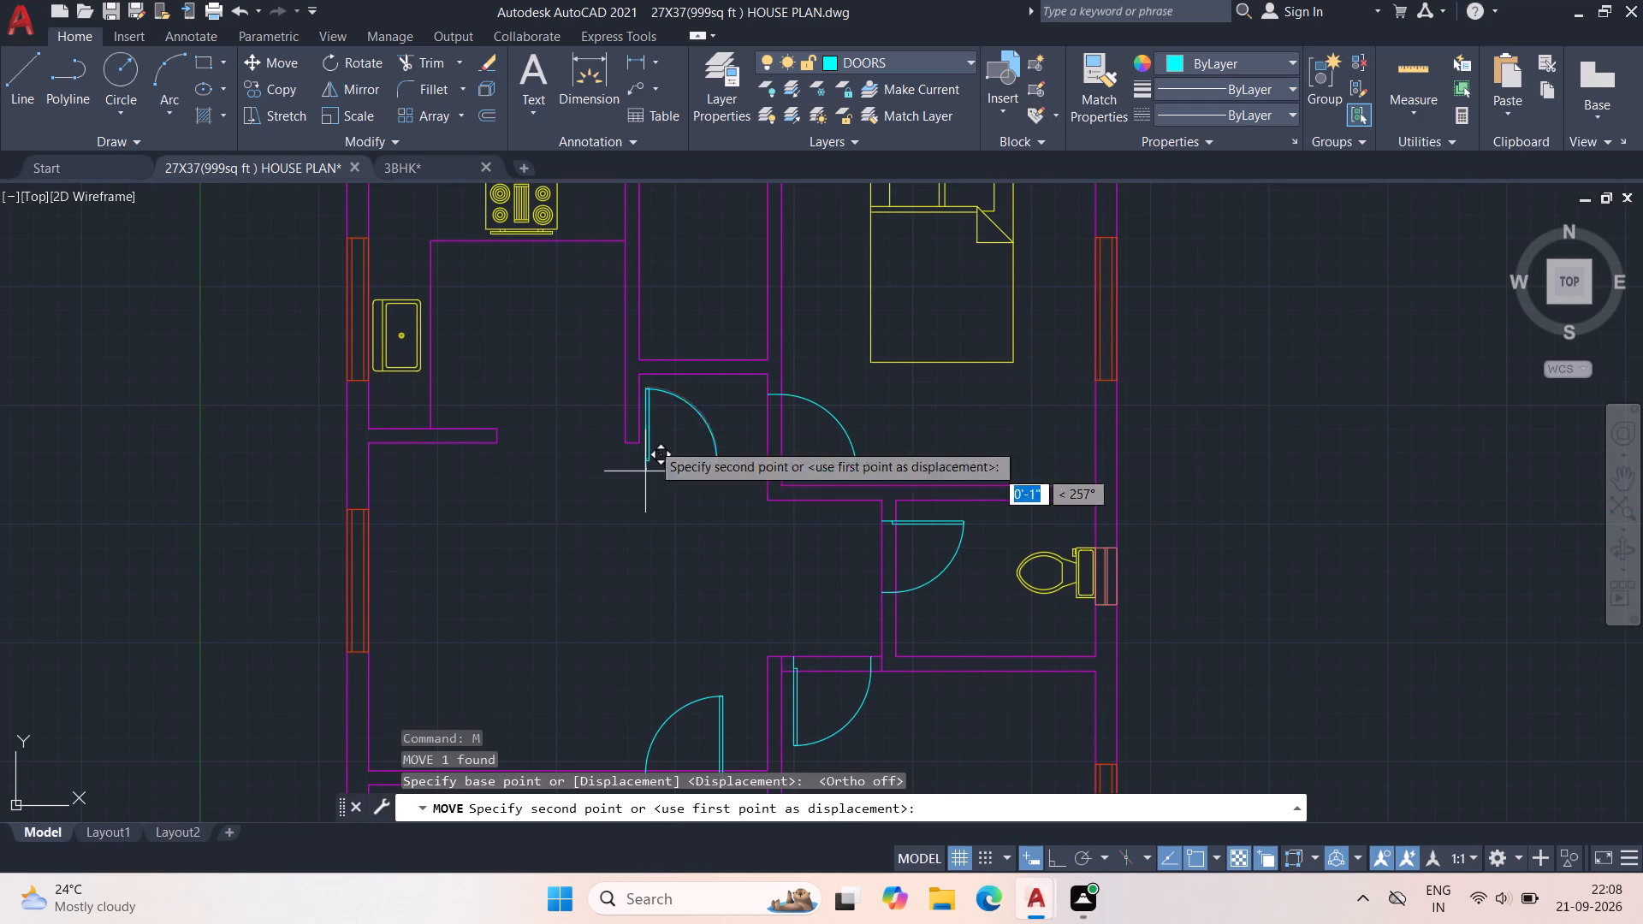
pyautogui.click(658, 370)
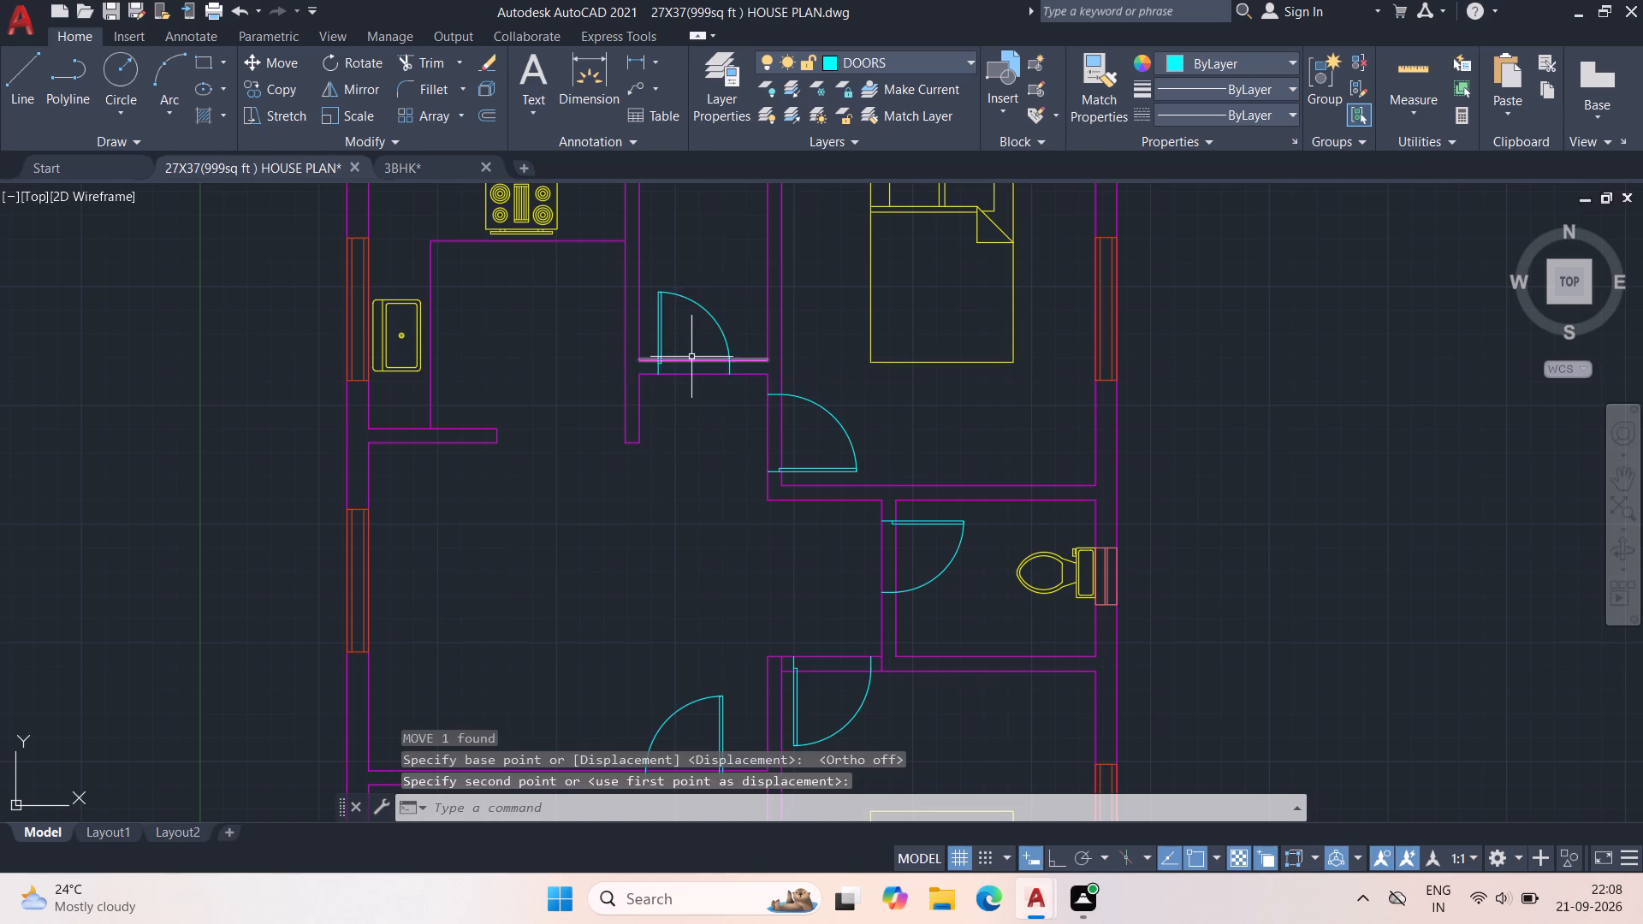
# Change the TEXT layer's colour to red.
pyautogui.scroll(-2, 690, 353)
pyautogui.moveTo(690, 315); pyautogui.dragTo(719, 371, button='middle')
pyautogui.scroll(2, 719, 372)
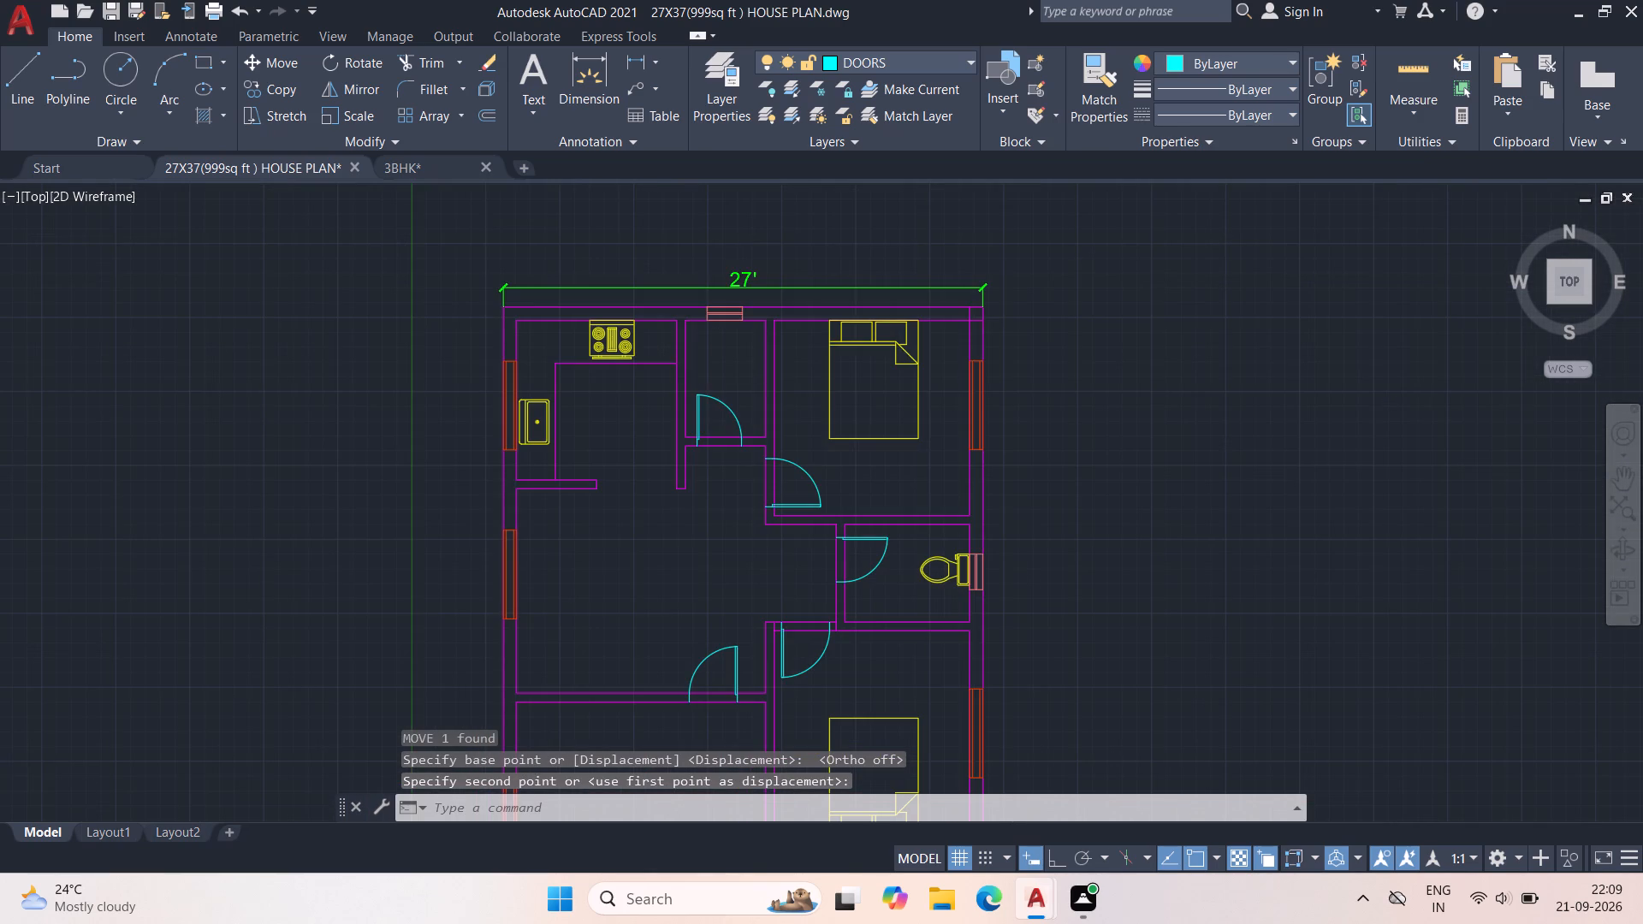
pyautogui.scroll(1, 719, 372)
pyautogui.moveTo(732, 375); pyautogui.dragTo(897, 351, button='middle')
pyautogui.middleClick(897, 351)
pyautogui.moveTo(592, 430); pyautogui.dragTo(610, 436, button='middle')
pyautogui.scroll(1, 610, 436)
pyautogui.middleClick(610, 436)
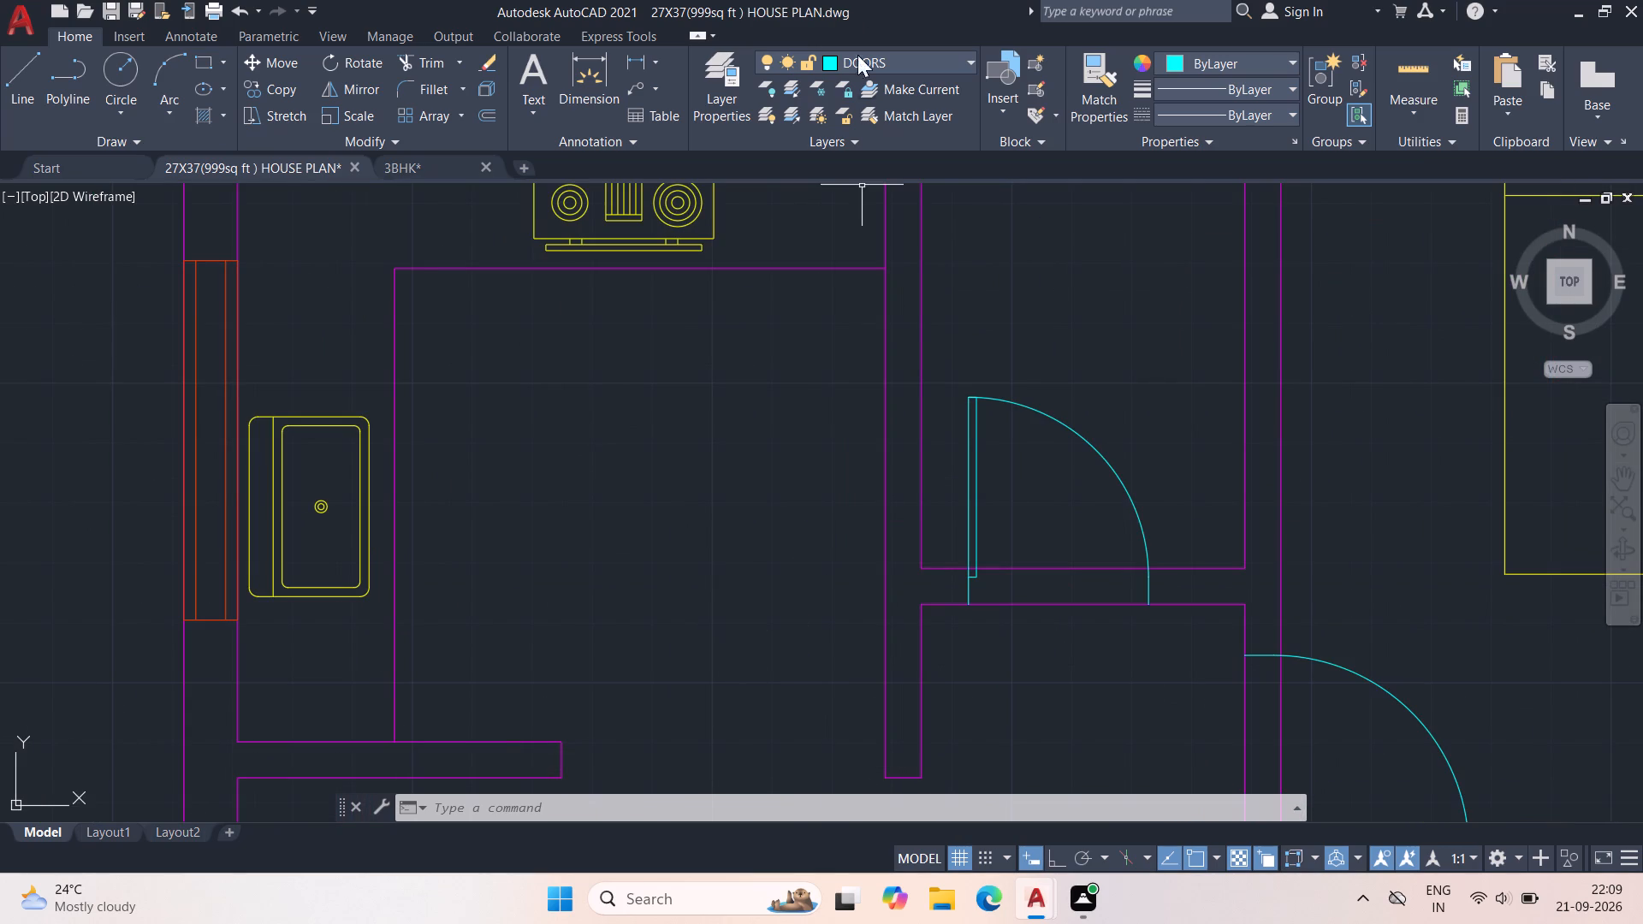
pyautogui.click(906, 57)
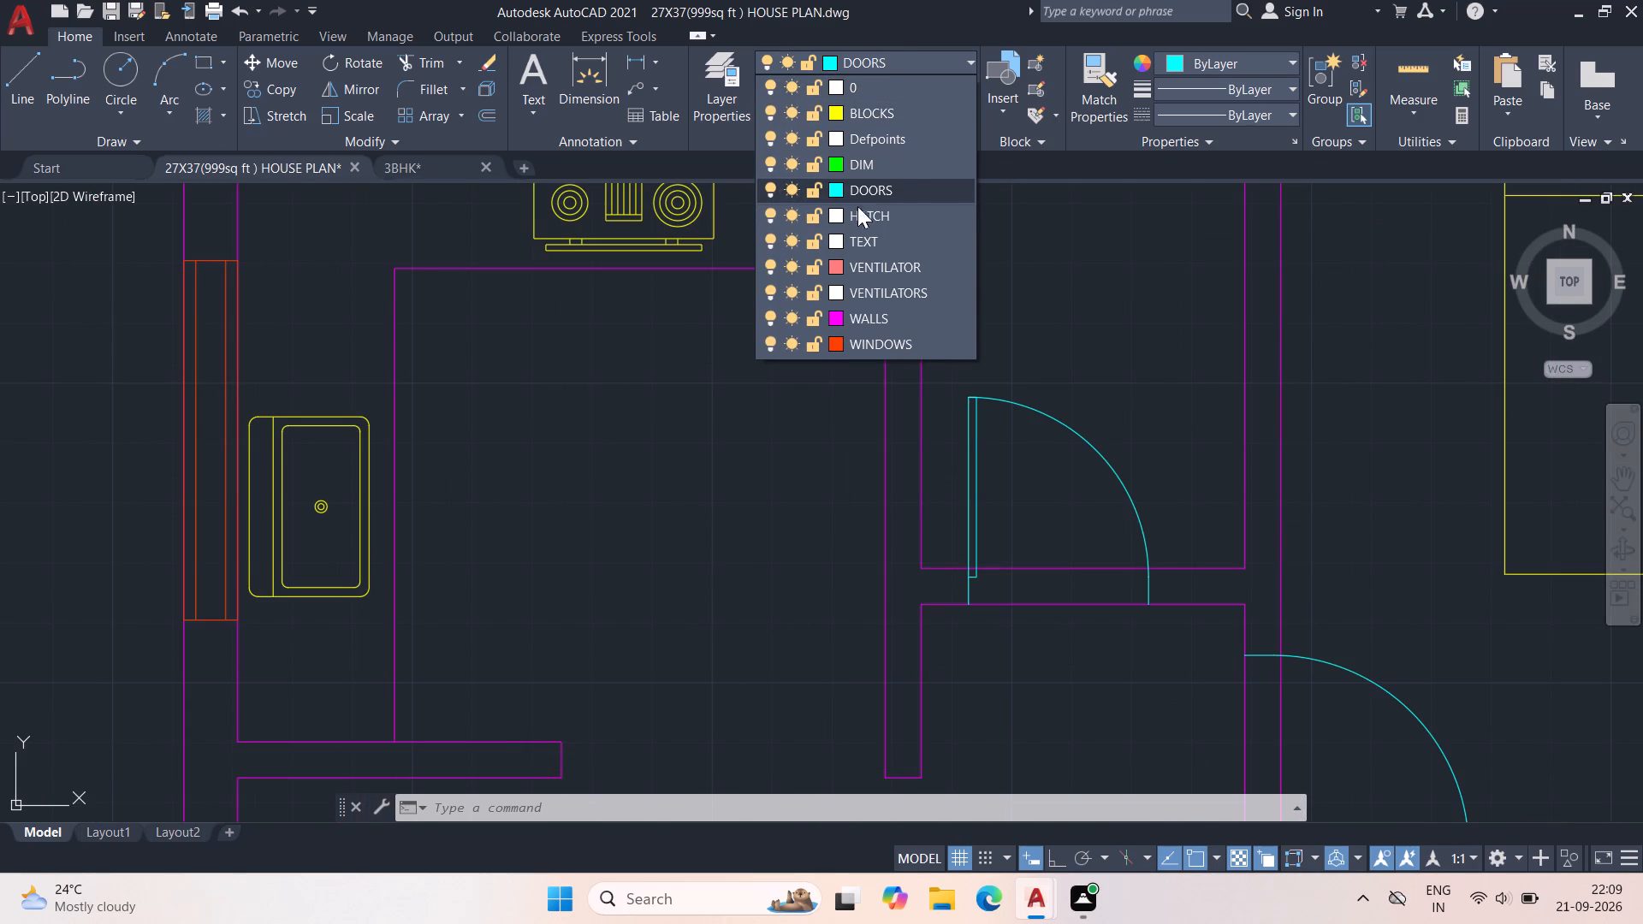
pyautogui.click(838, 238)
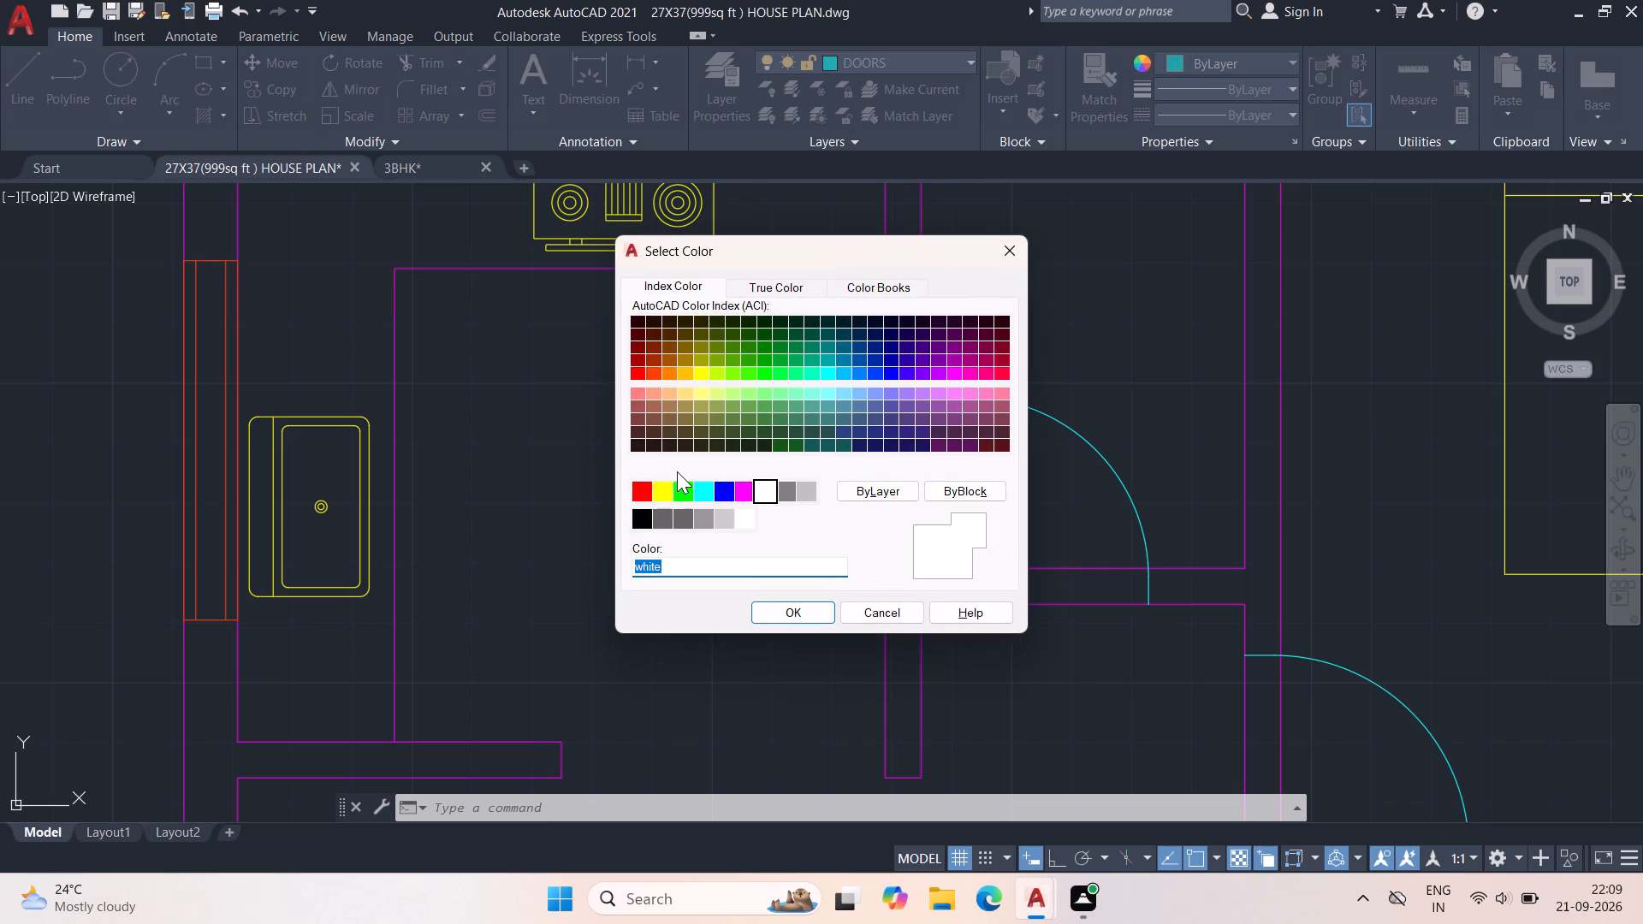
pyautogui.click(645, 489)
pyautogui.click(808, 614)
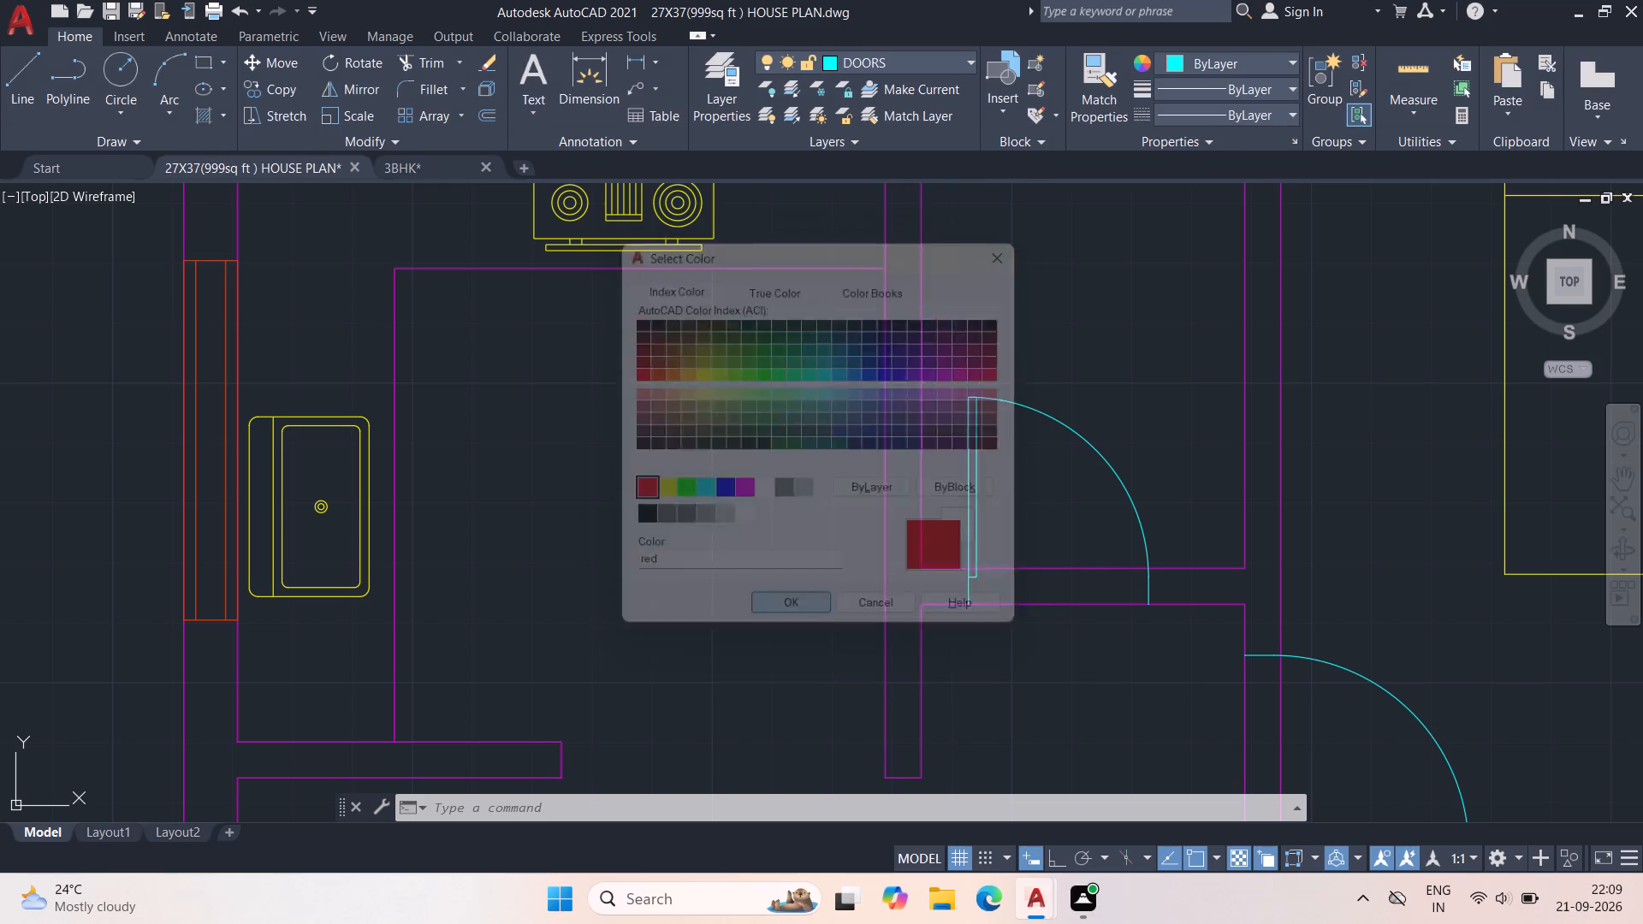
# Start a multiline text box in the kitchen's open floor area beside the sink, with a text height of 10".
pyautogui.moveTo(608, 531); pyautogui.dragTo(555, 440, button='middle')
pyautogui.scroll(-1, 555, 442)
pyautogui.moveTo(562, 445); pyautogui.dragTo(572, 470, button='middle')
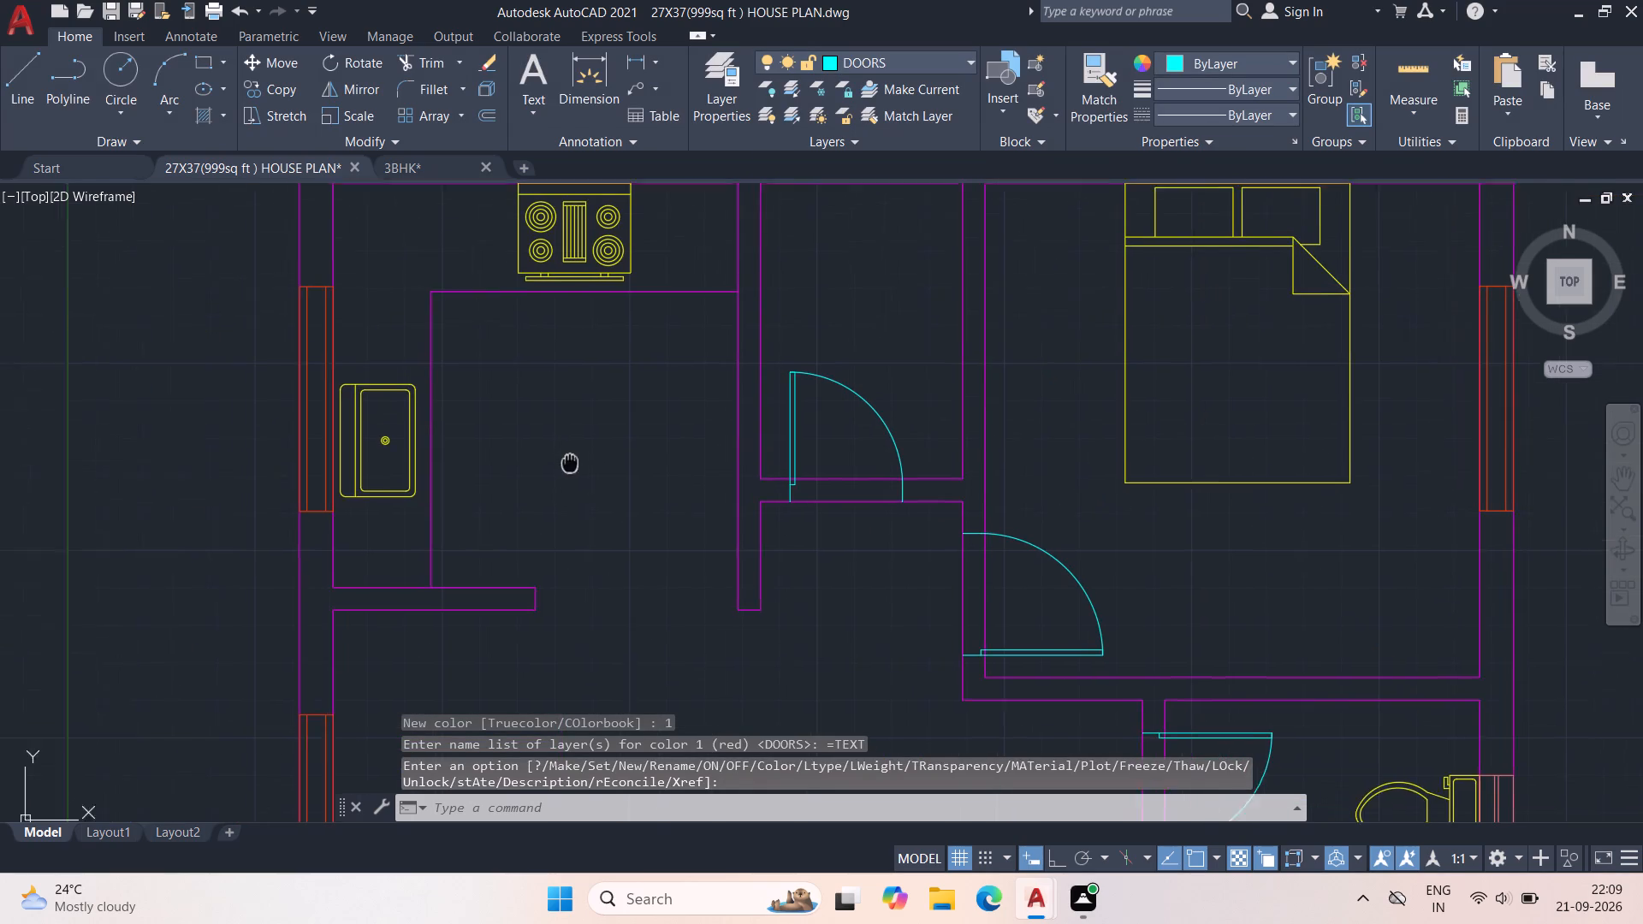
pyautogui.moveTo(572, 470); pyautogui.dragTo(638, 498, button='middle')
pyautogui.press('m')
pyautogui.write('TEXT')
pyautogui.press('space')
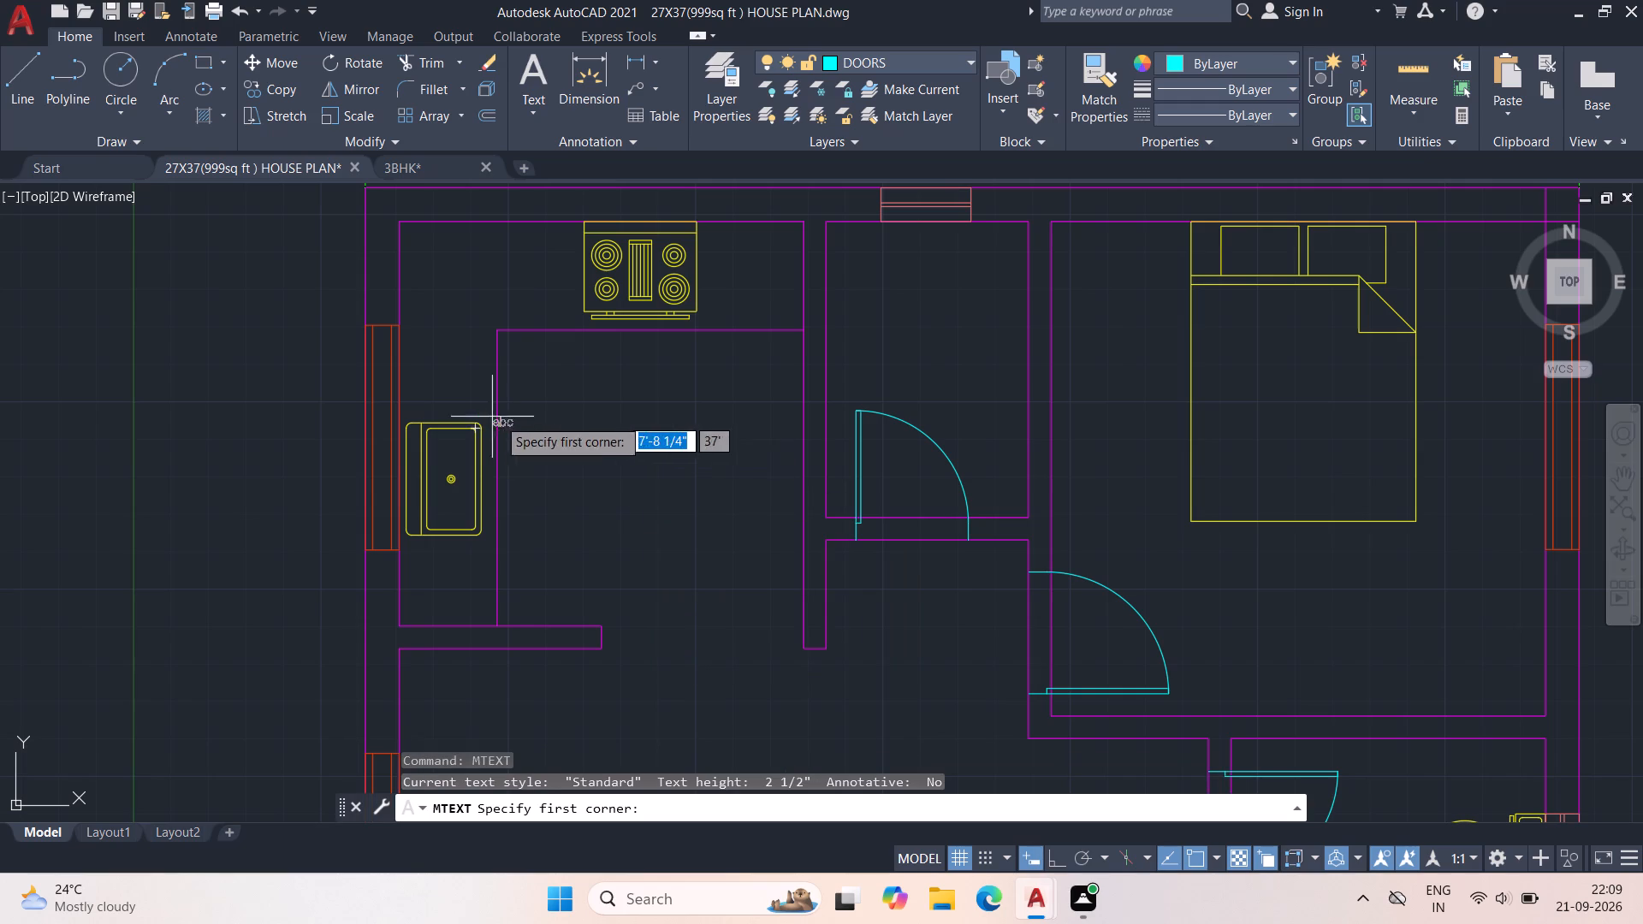
pyautogui.click(535, 424)
pyautogui.click(755, 516)
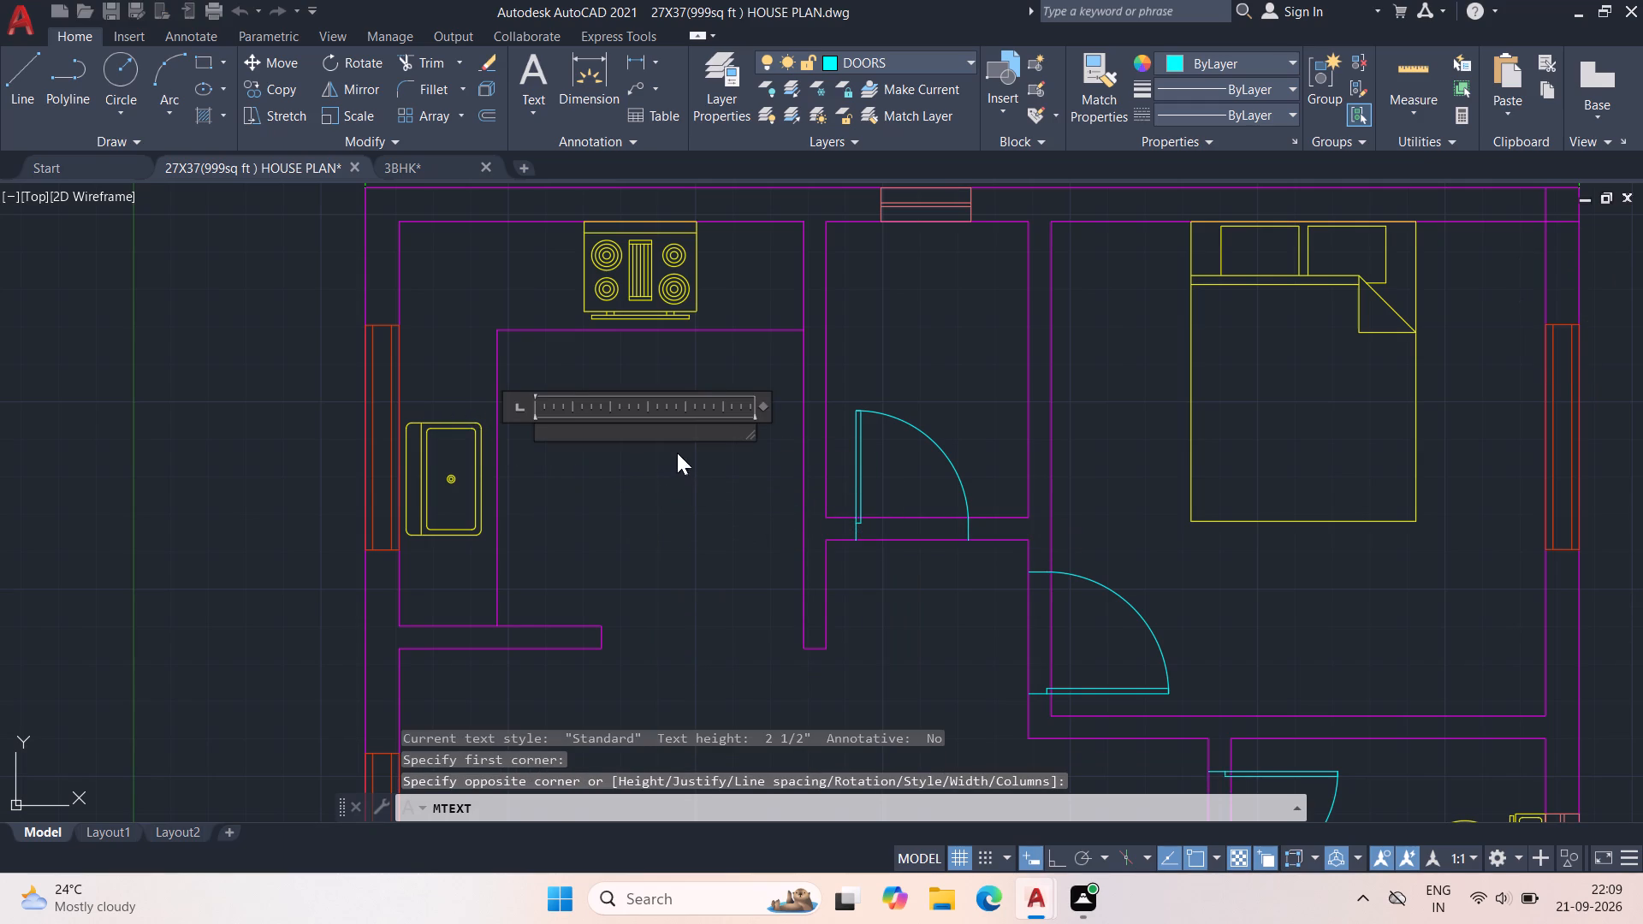
pyautogui.scroll(2, 574, 394)
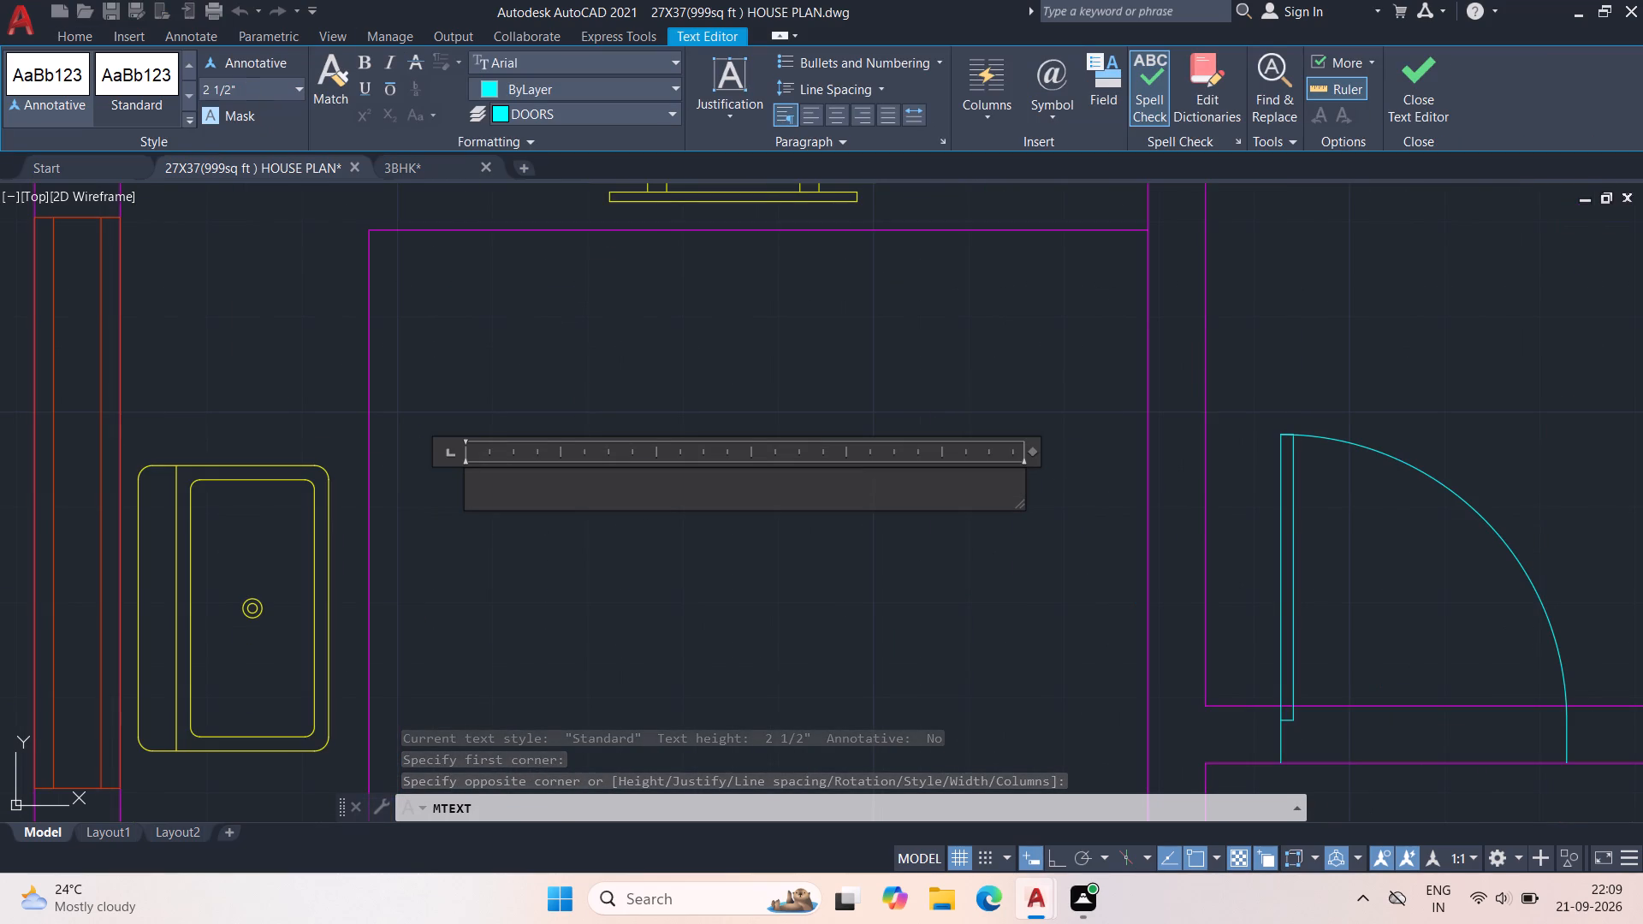
pyautogui.moveTo(256, 81); pyautogui.dragTo(225, 98)
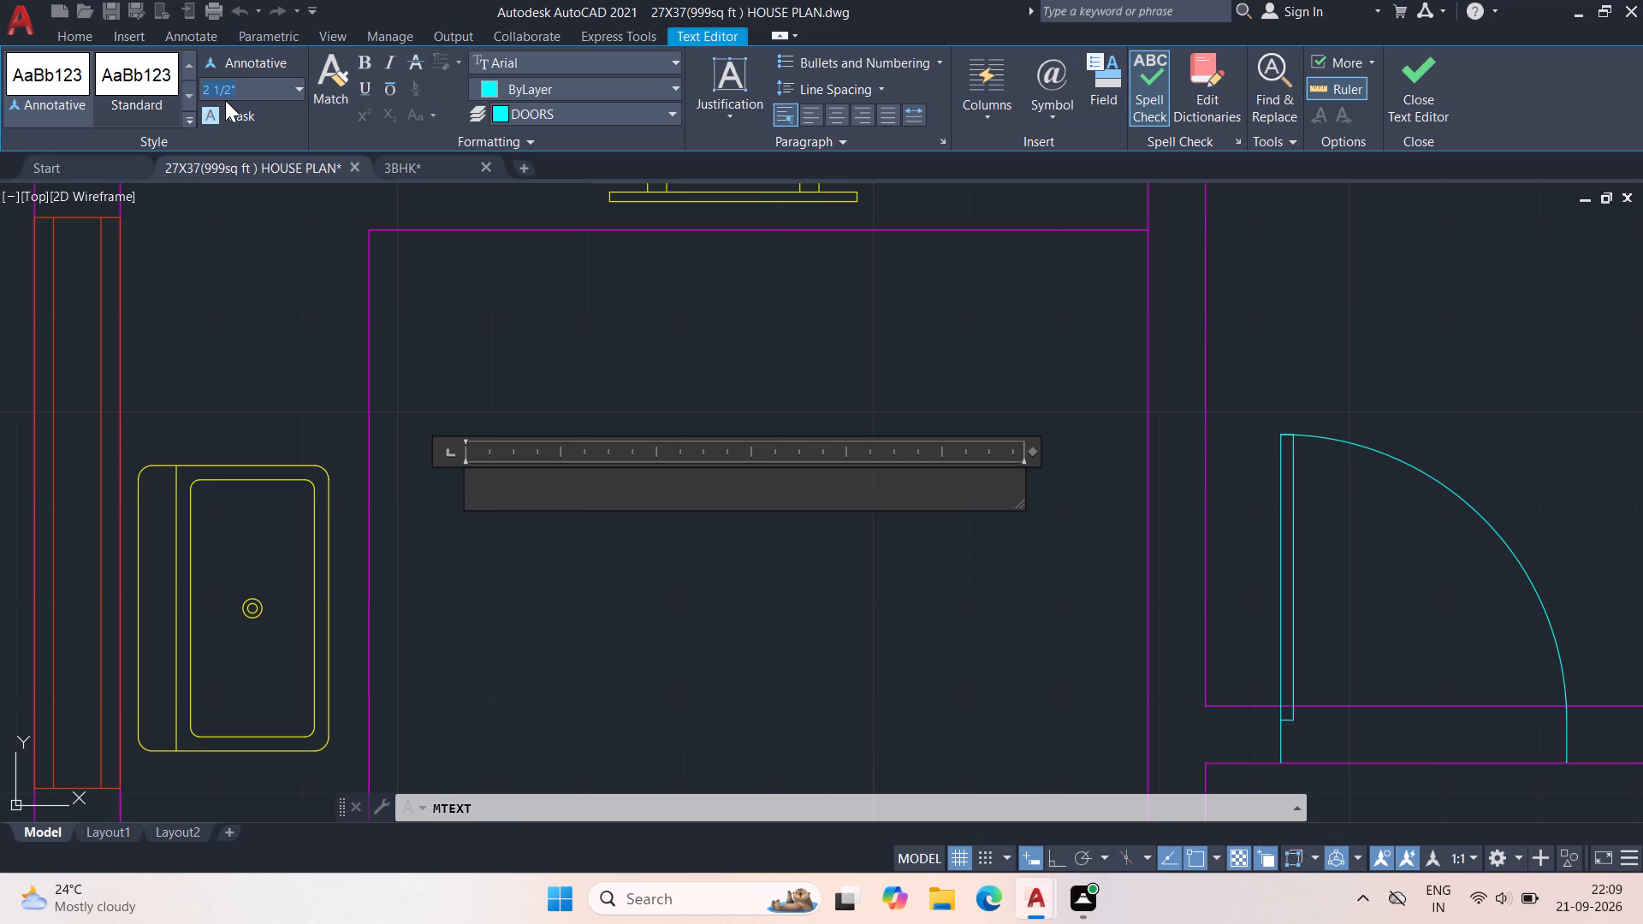
pyautogui.write('10"')
pyautogui.press('Return')
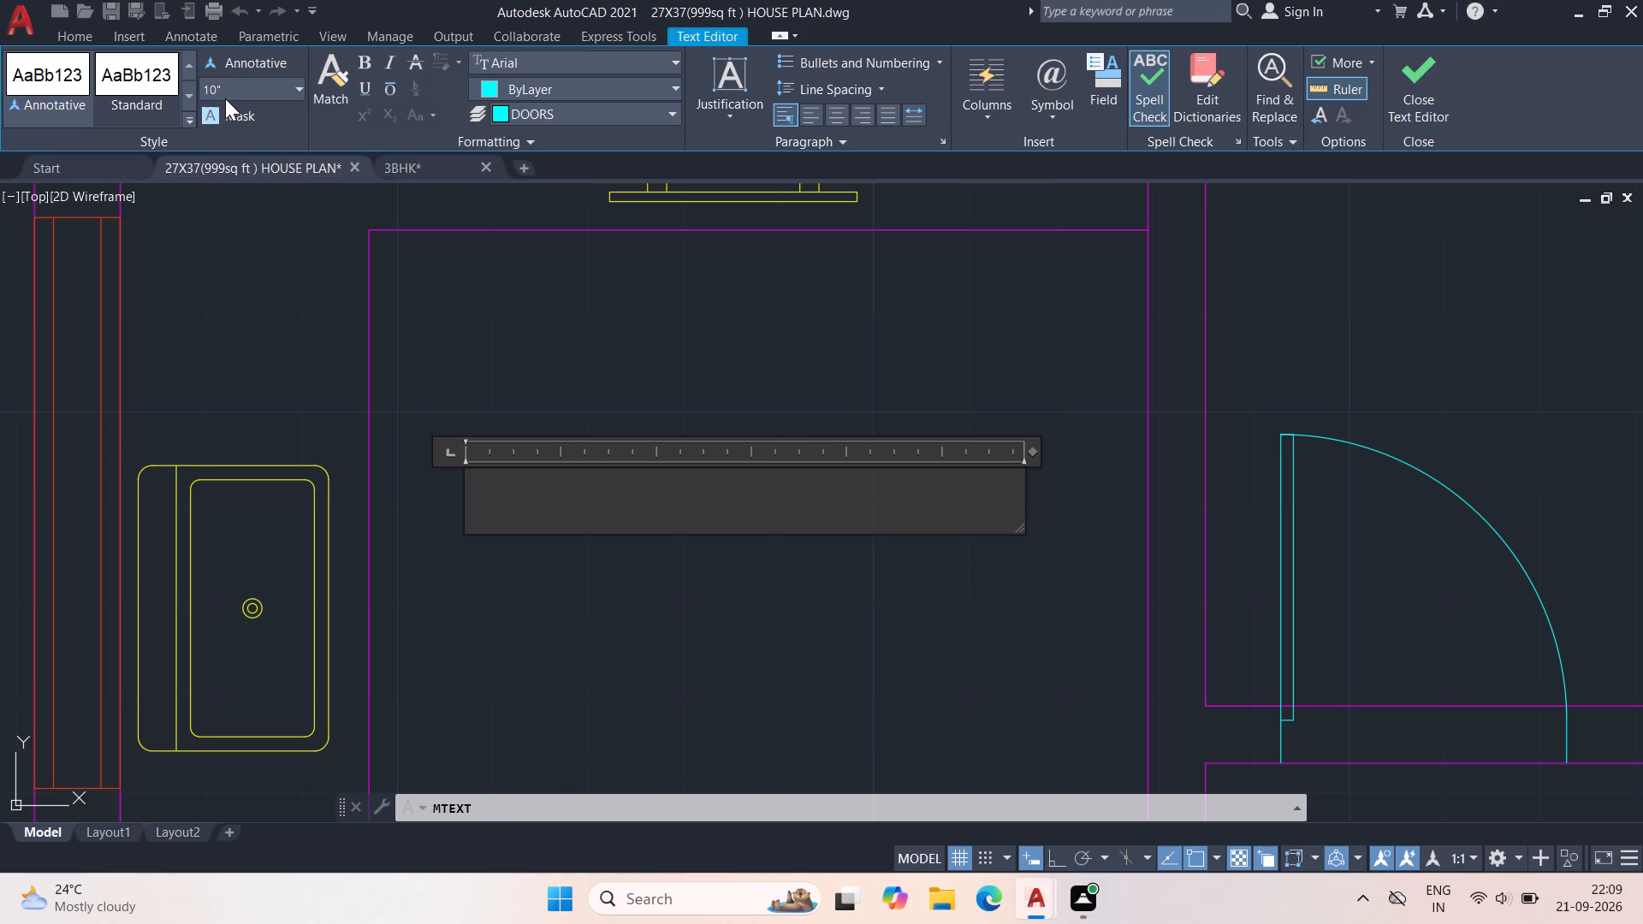
# Label the kitchen KITCHEN with 9'X9' on the line below, on the TEXT layer, and finish the text.
pyautogui.press('k')
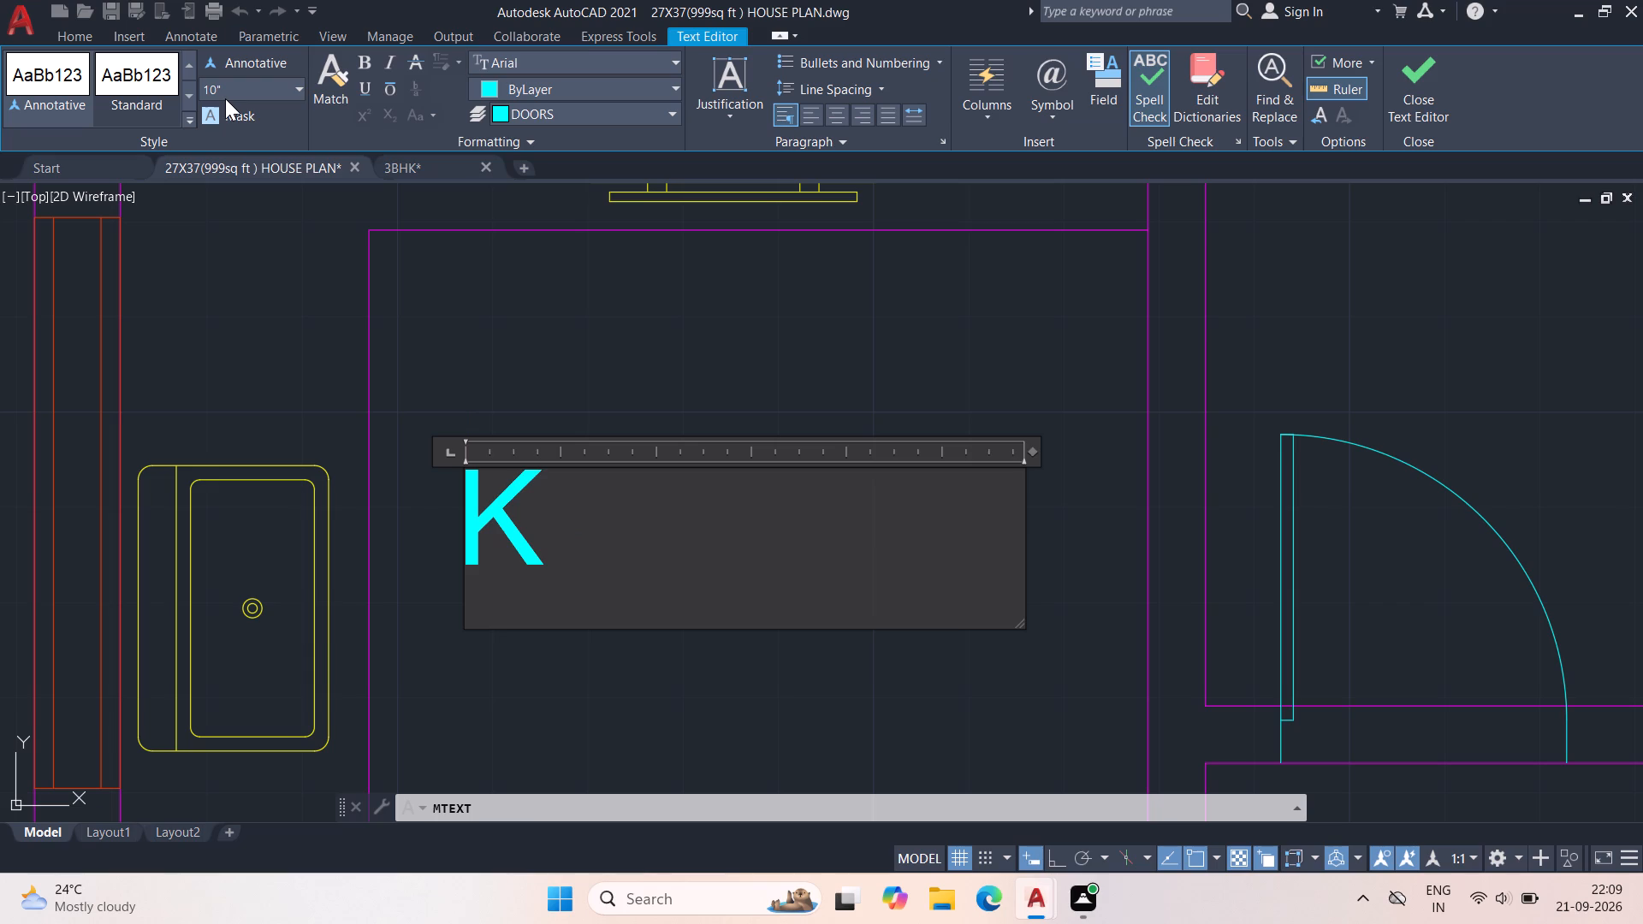
pyautogui.click(608, 110)
pyautogui.click(548, 318)
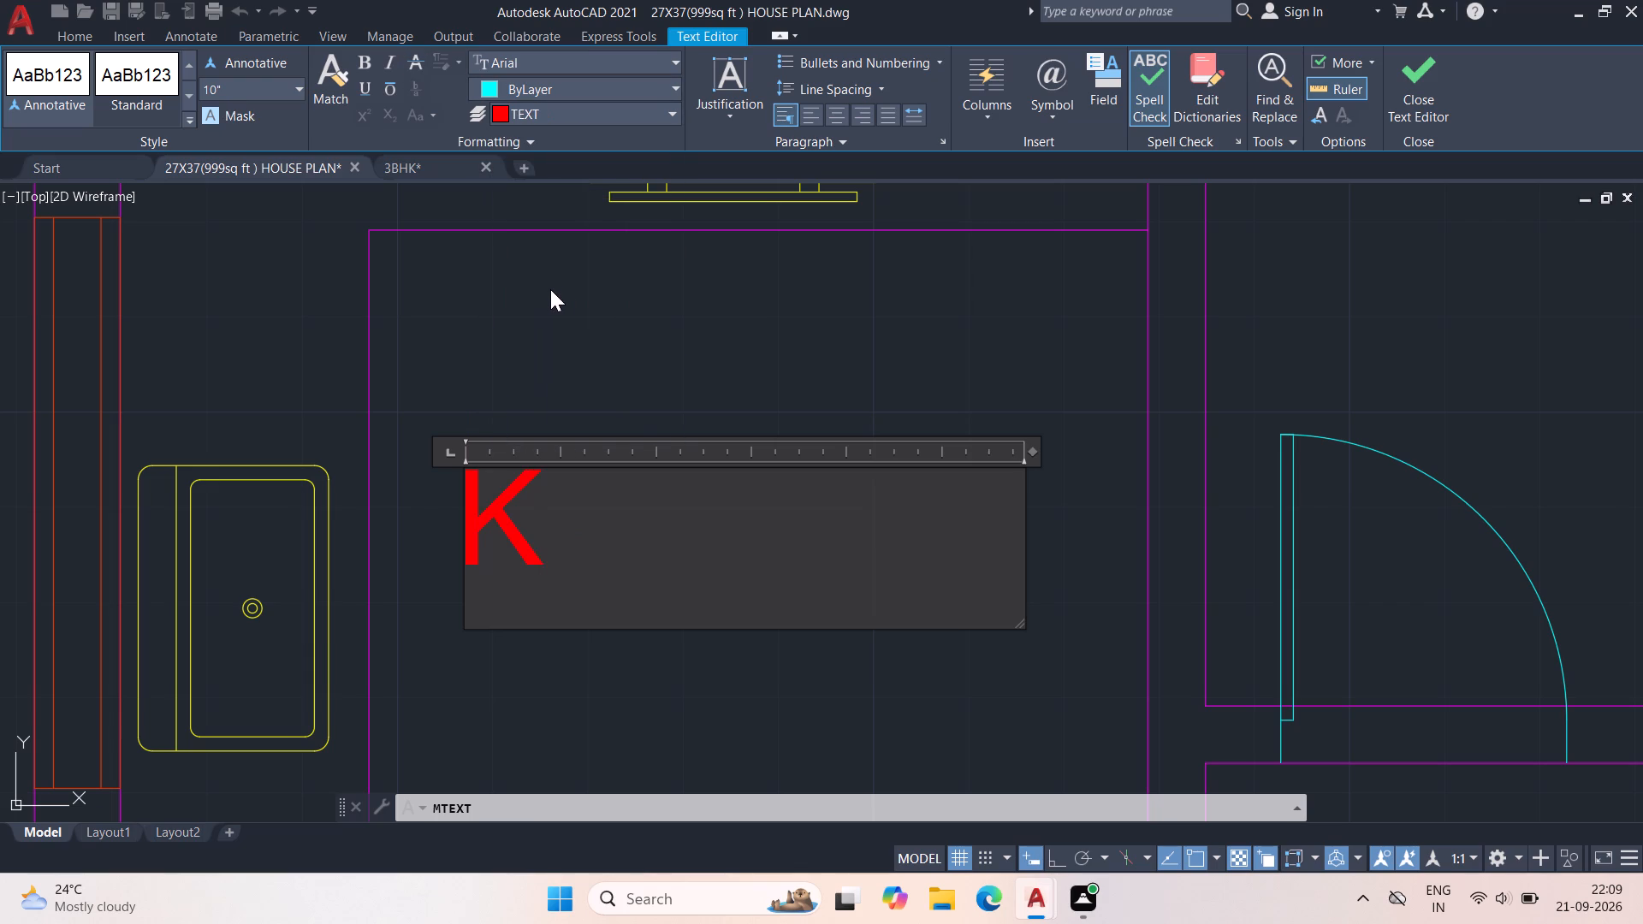
pyautogui.write('ITCHEN')
pyautogui.press('space')
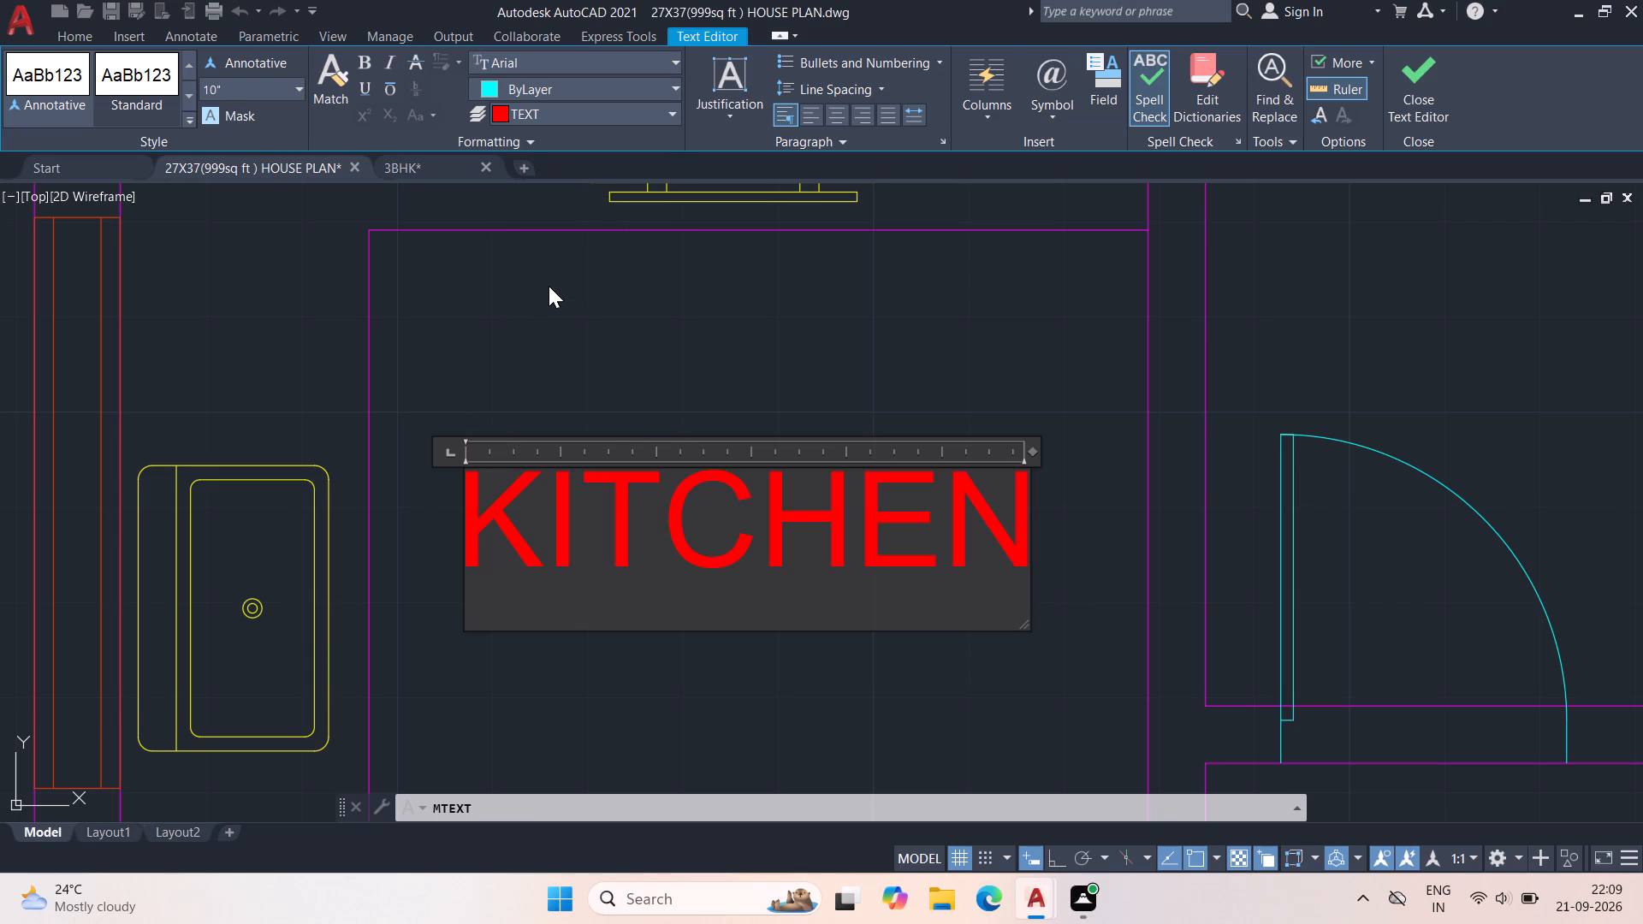
pyautogui.press('9')
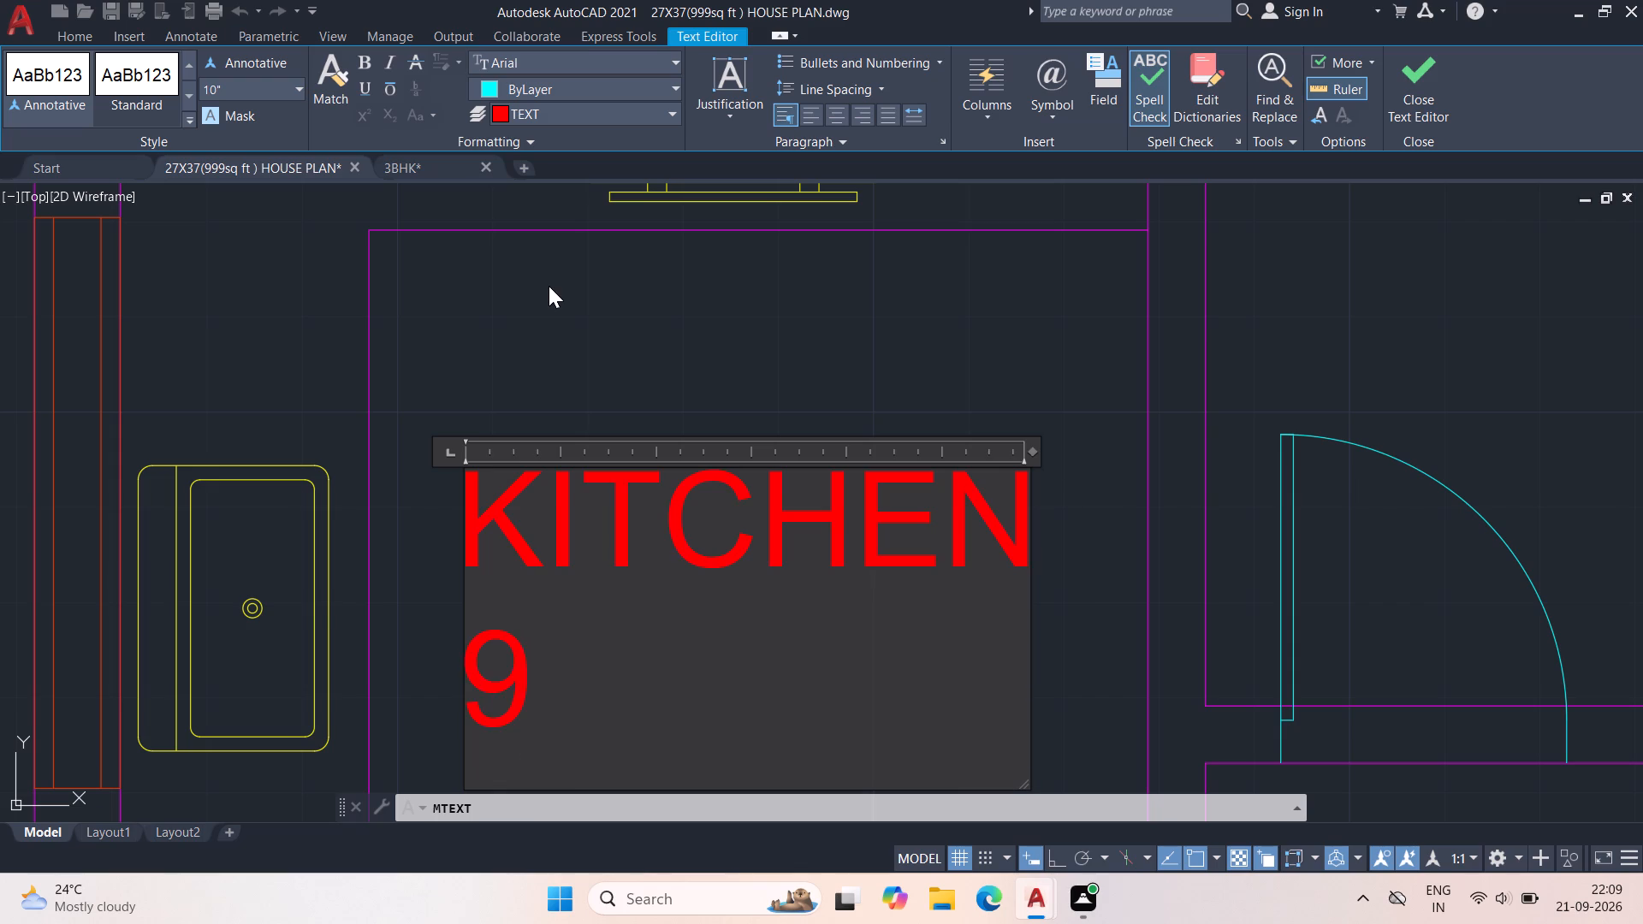
pyautogui.press("'")
pyautogui.write("X9'")
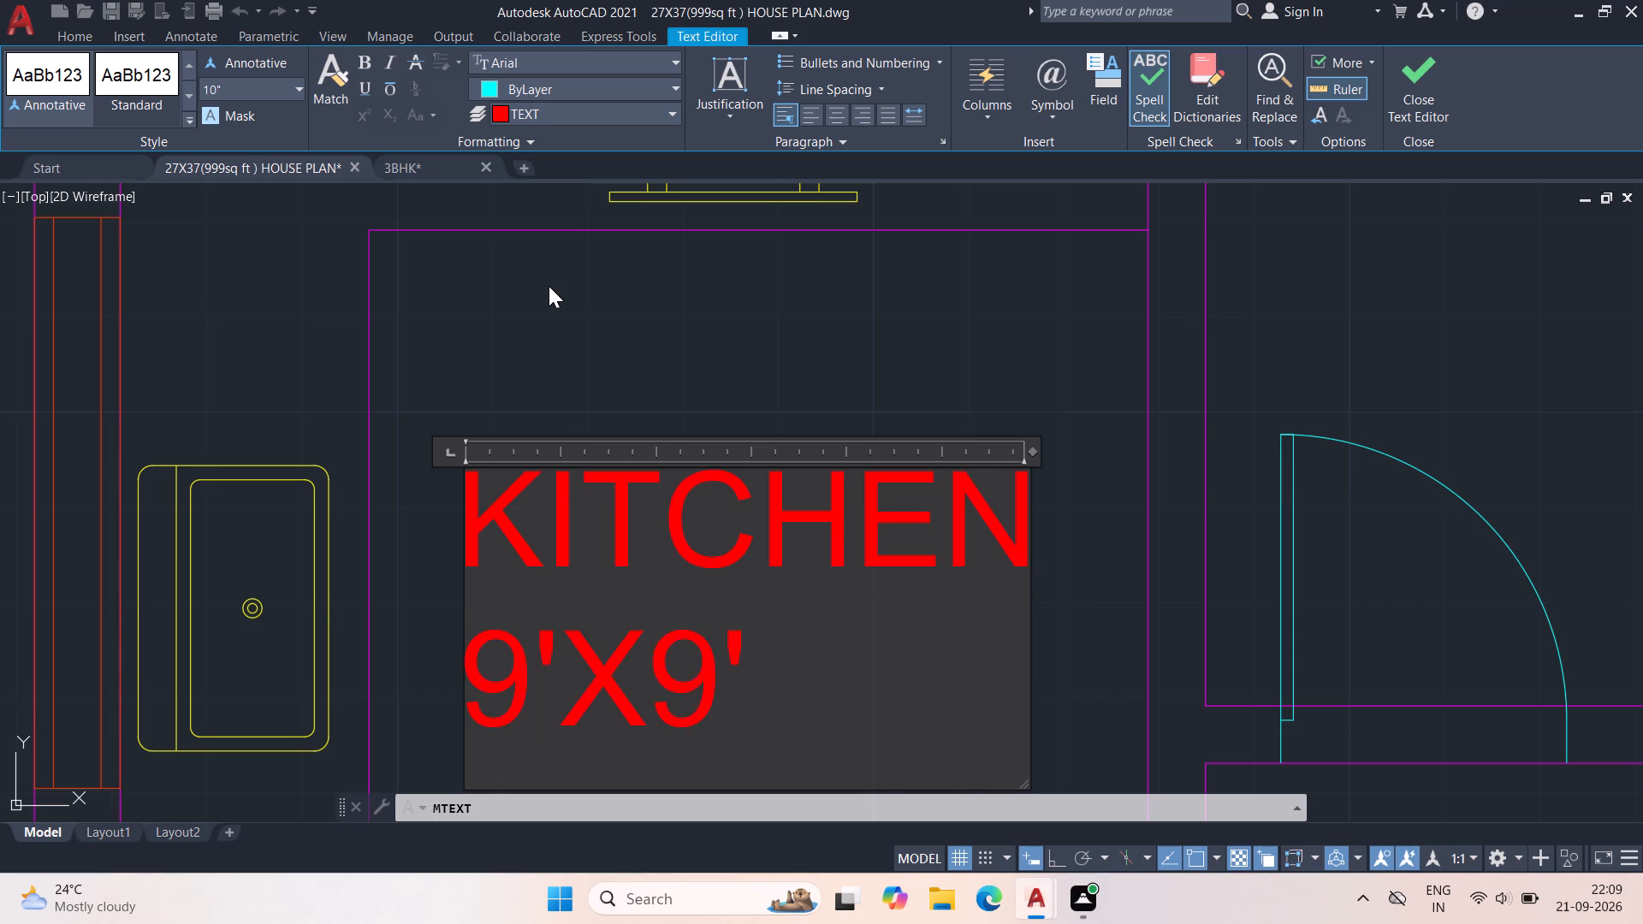
pyautogui.click(473, 691)
pyautogui.press('space')
pyautogui.press('space')
pyautogui.click(460, 690)
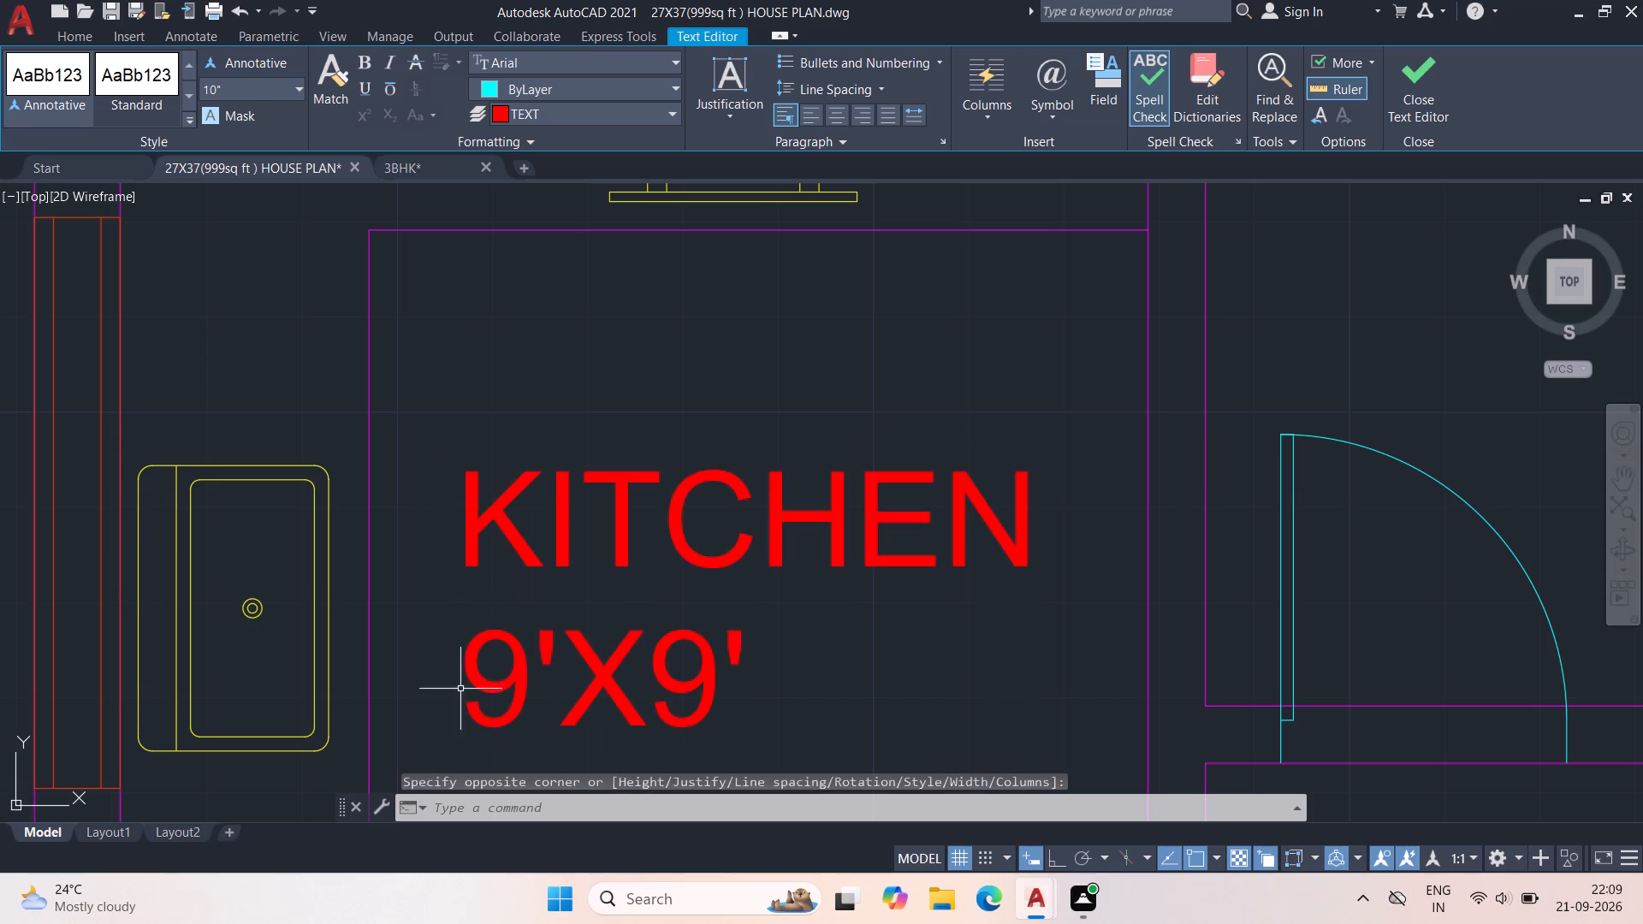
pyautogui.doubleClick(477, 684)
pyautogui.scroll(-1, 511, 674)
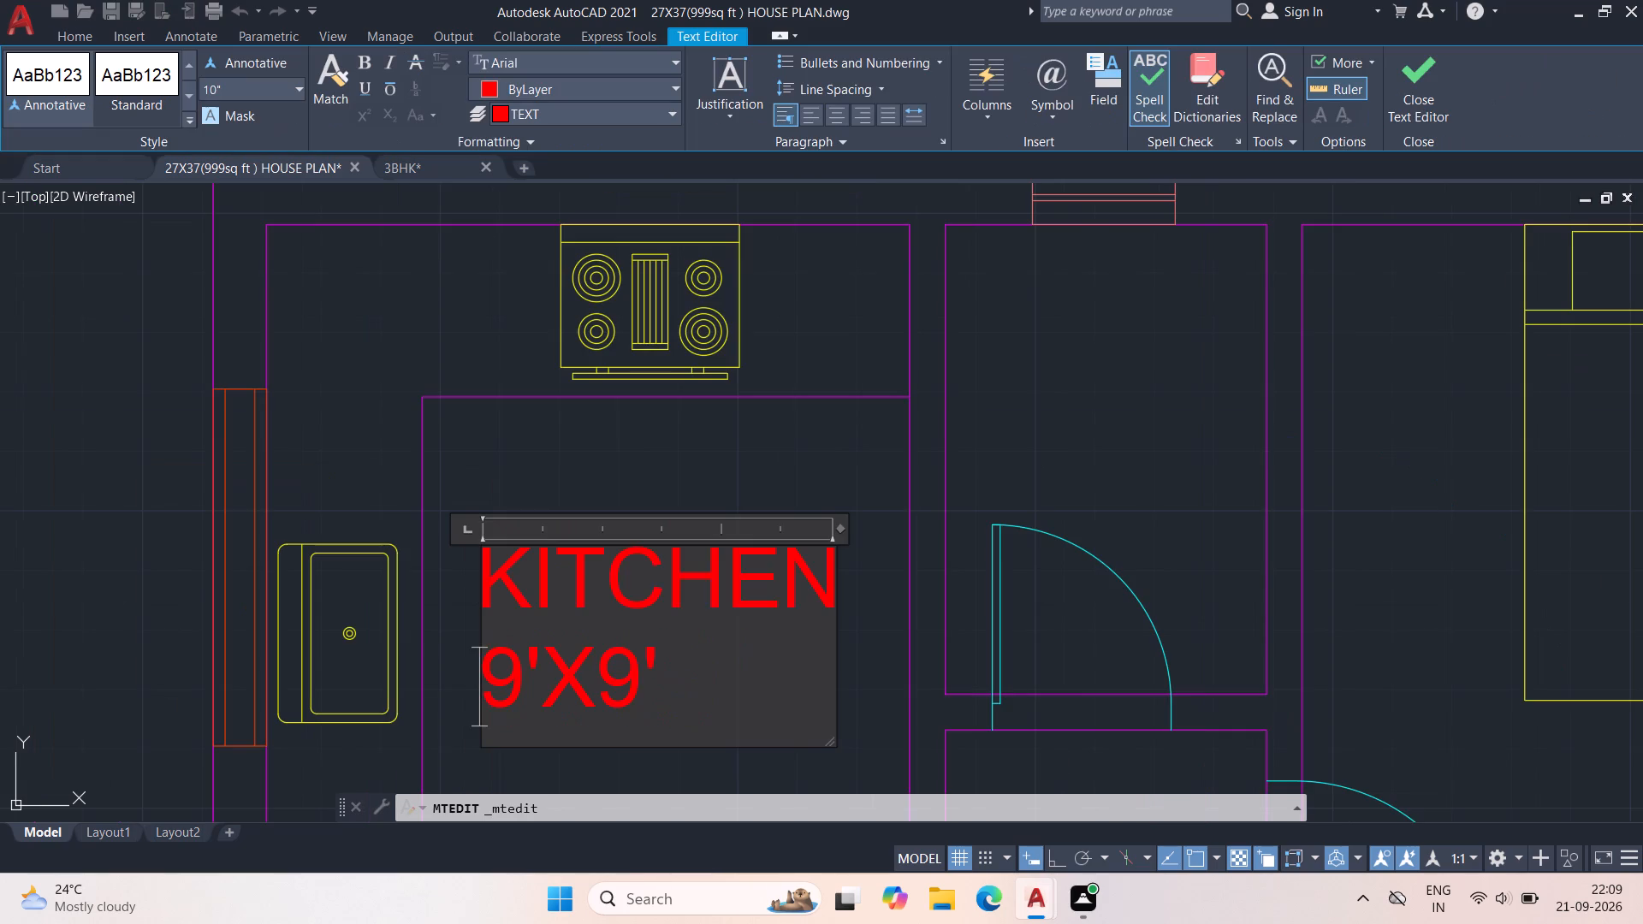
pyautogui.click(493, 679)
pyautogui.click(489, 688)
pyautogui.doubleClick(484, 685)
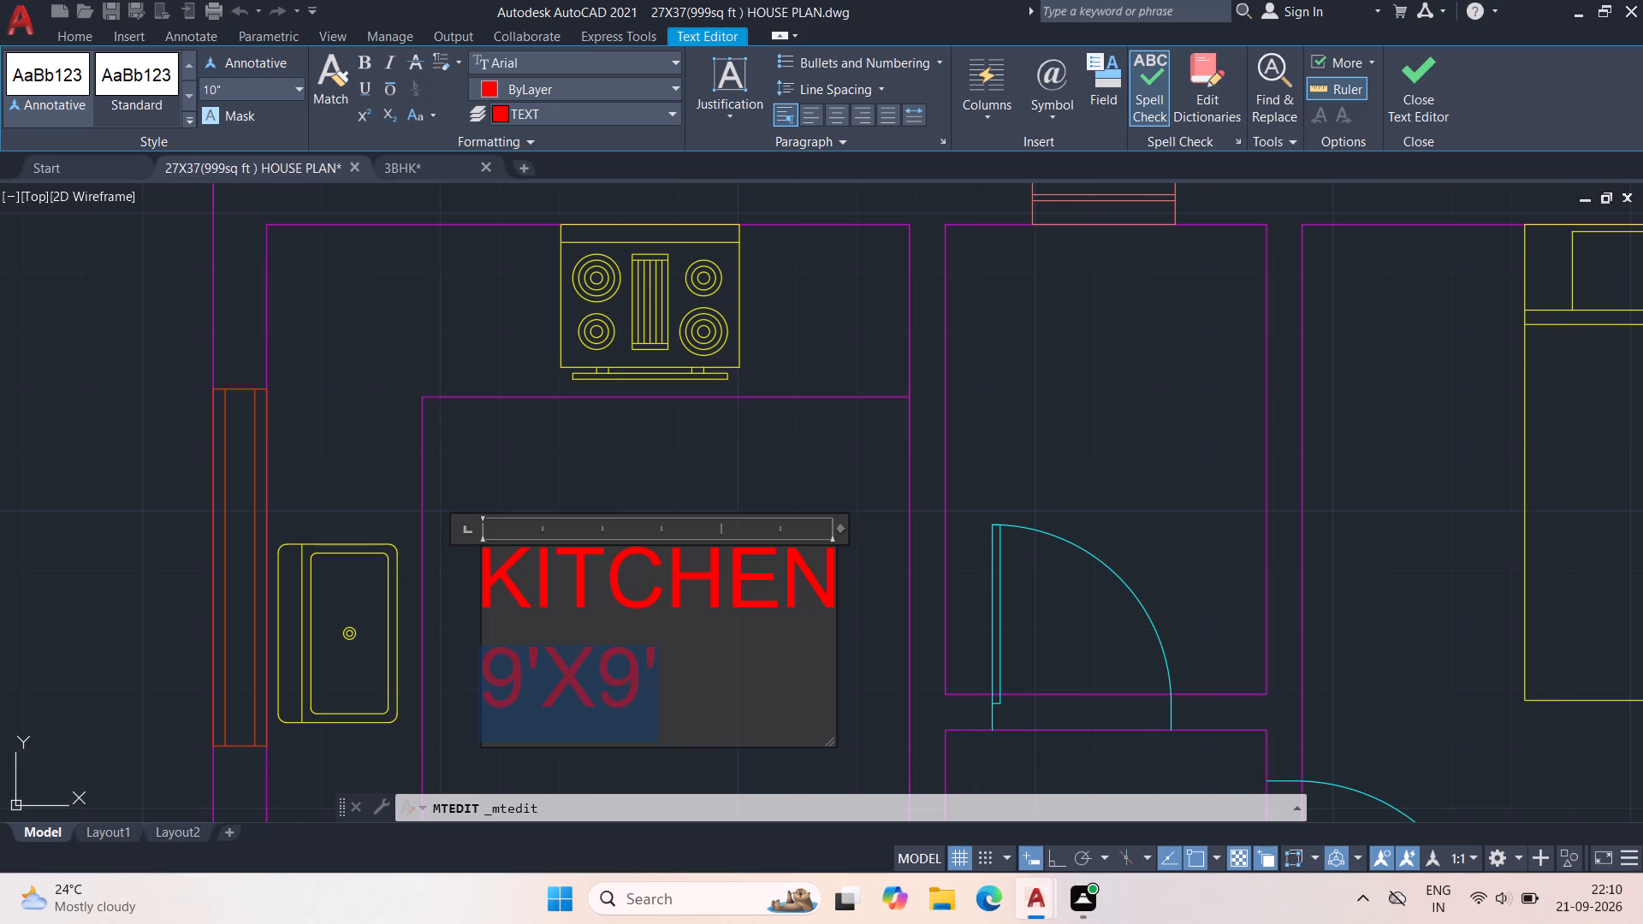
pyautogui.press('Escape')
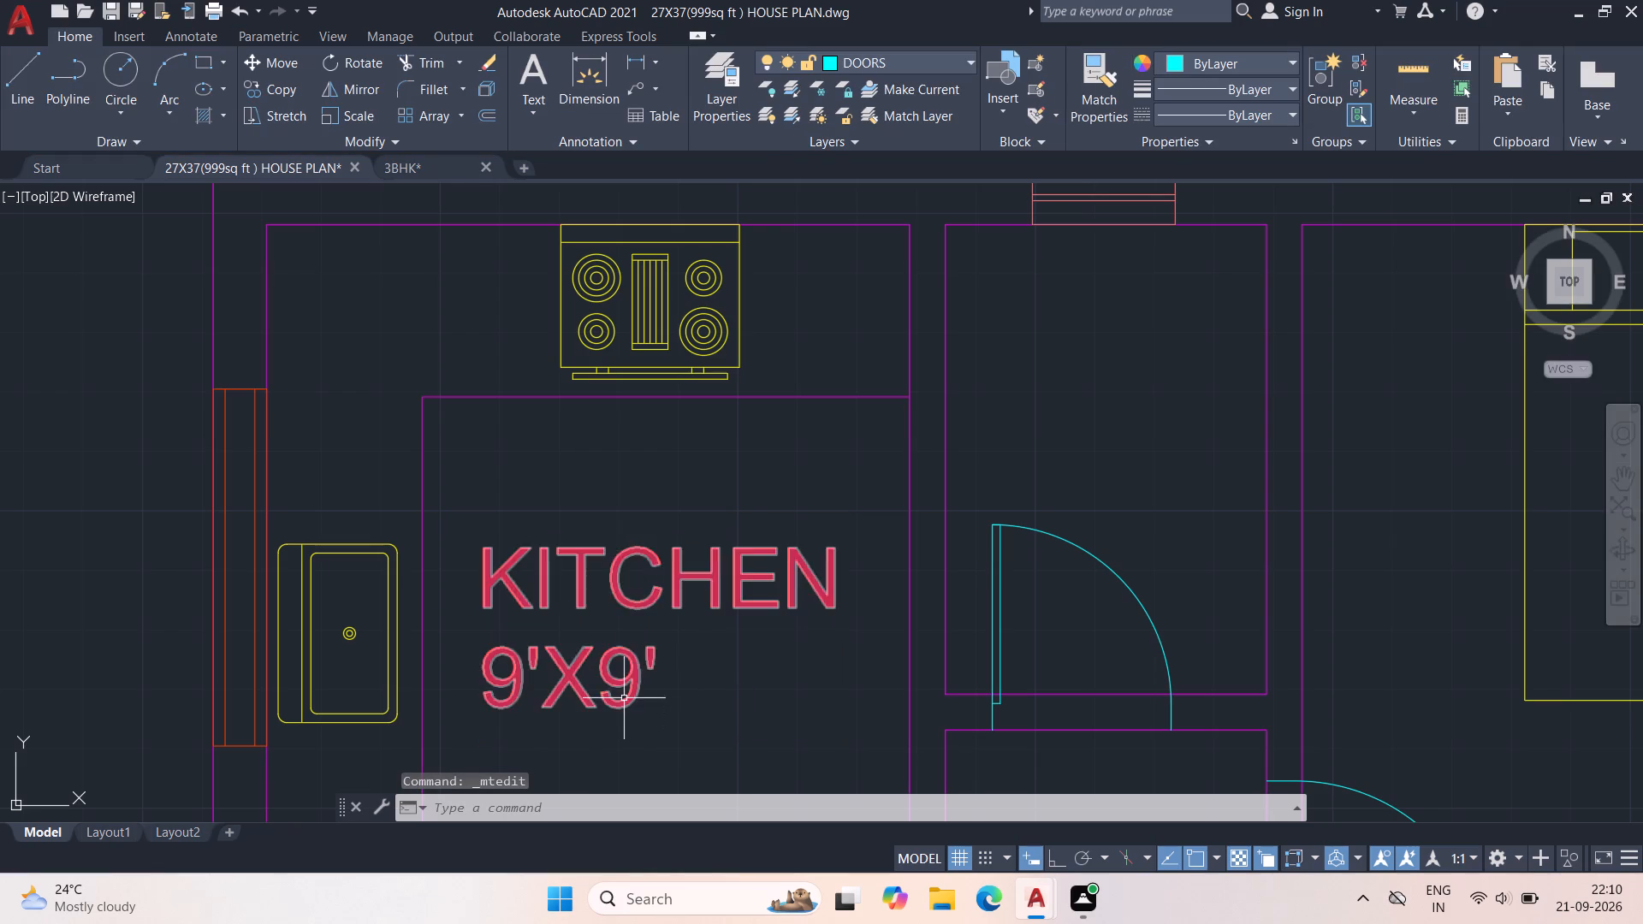
# Reopen the kitchen label for editing and widen its text box to about 7'.
pyautogui.doubleClick(624, 698)
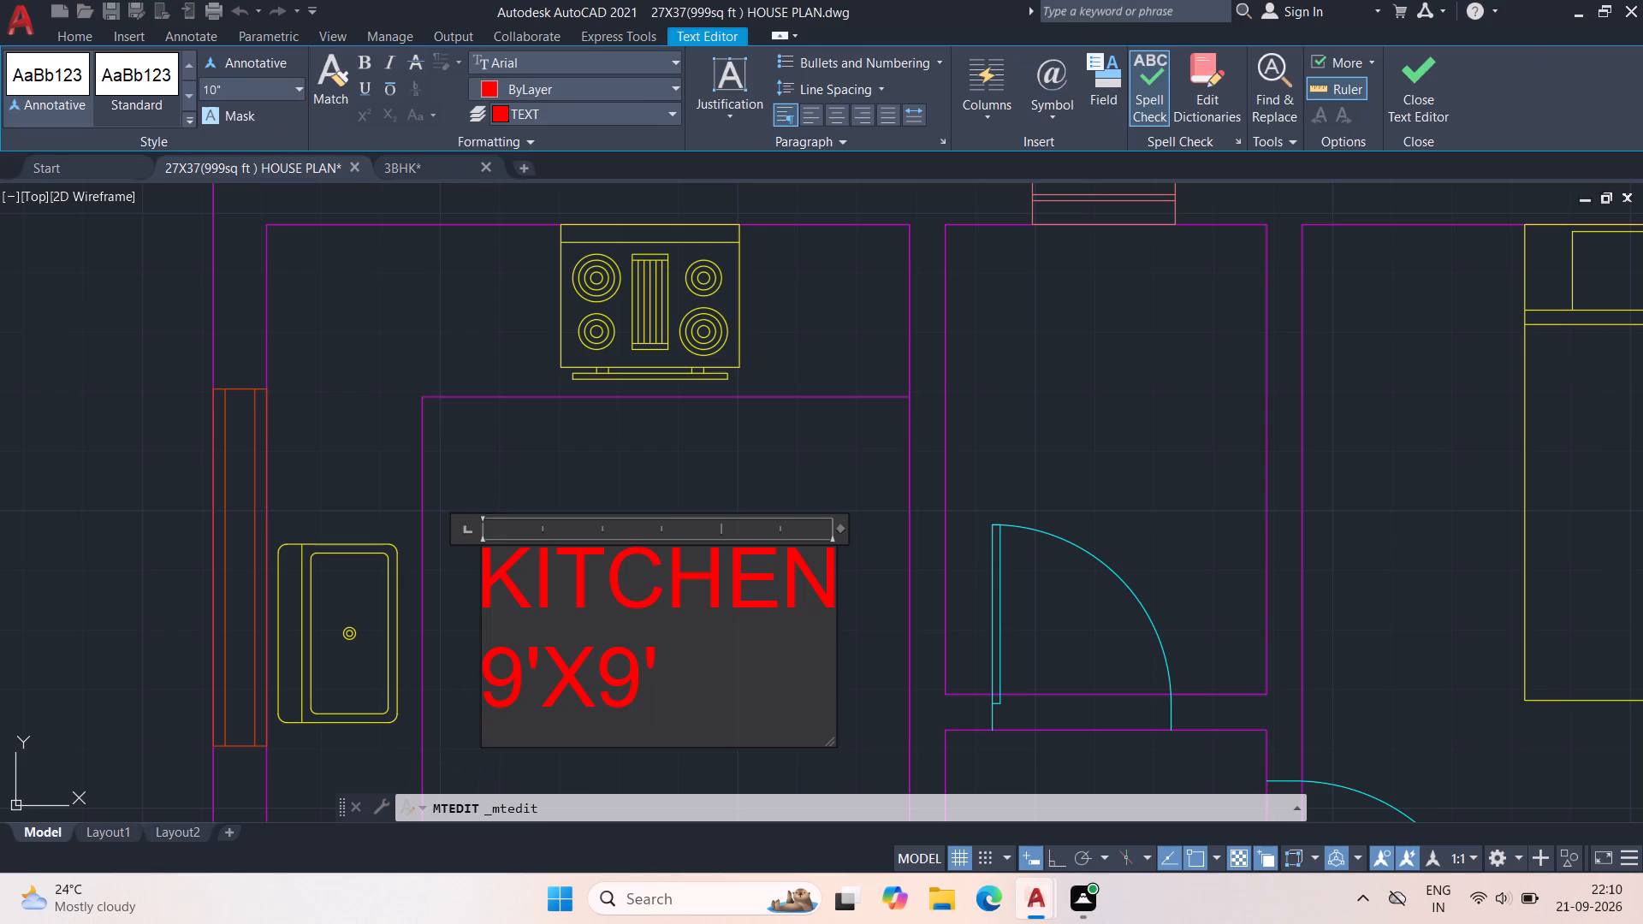
pyautogui.click(493, 682)
pyautogui.press('space')
pyautogui.press('space')
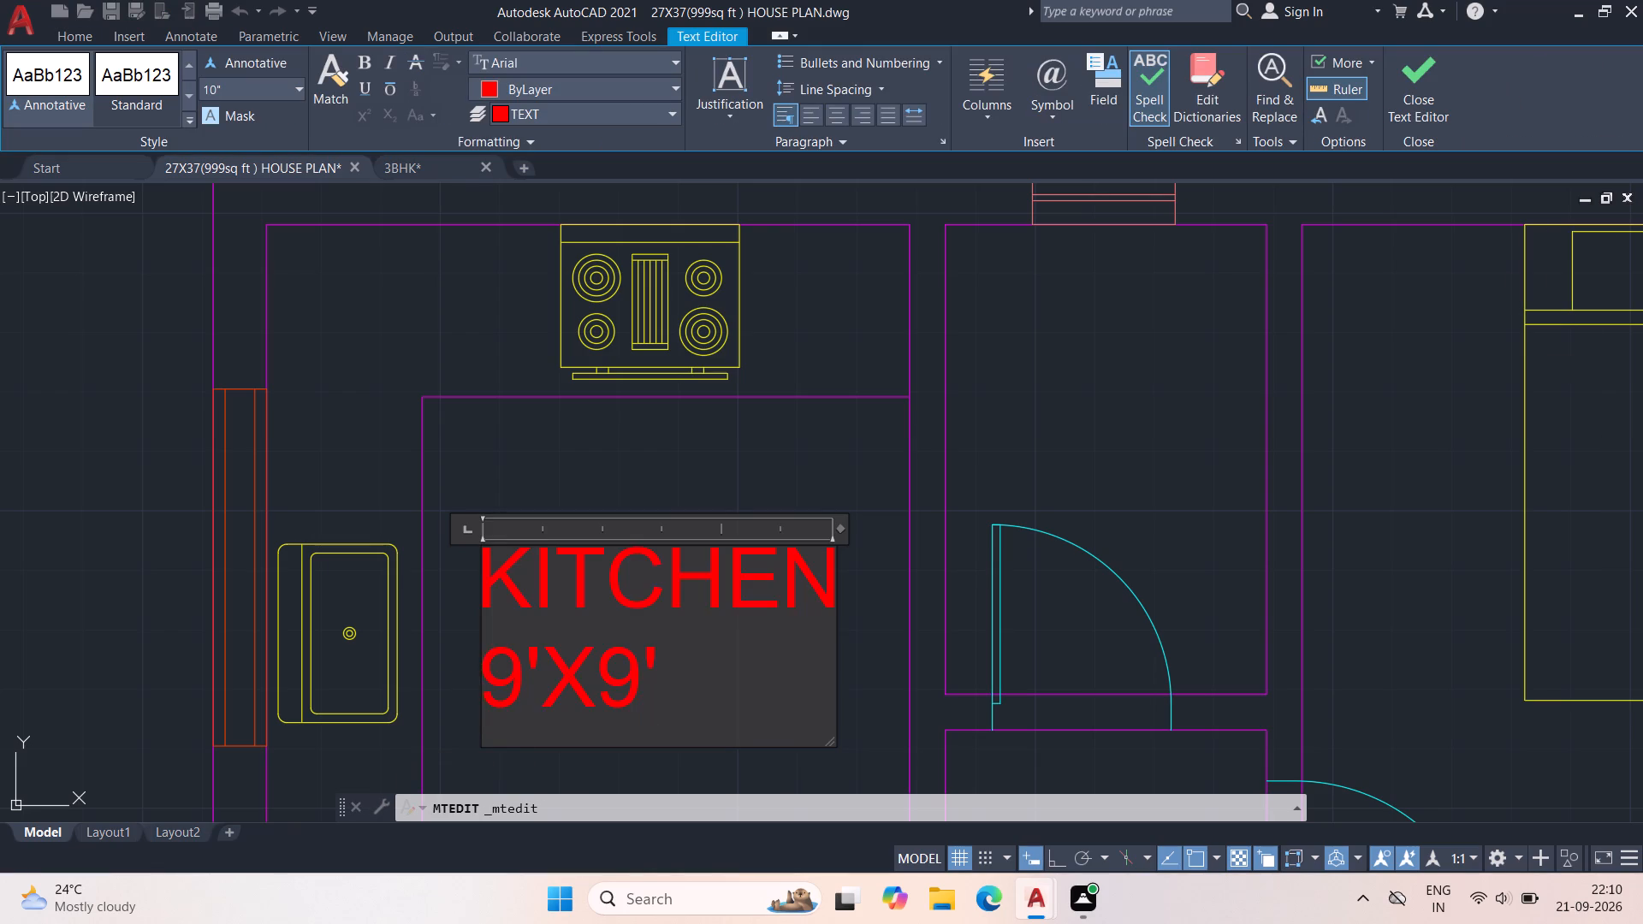
pyautogui.click(485, 690)
pyautogui.moveTo(836, 689); pyautogui.dragTo(992, 663)
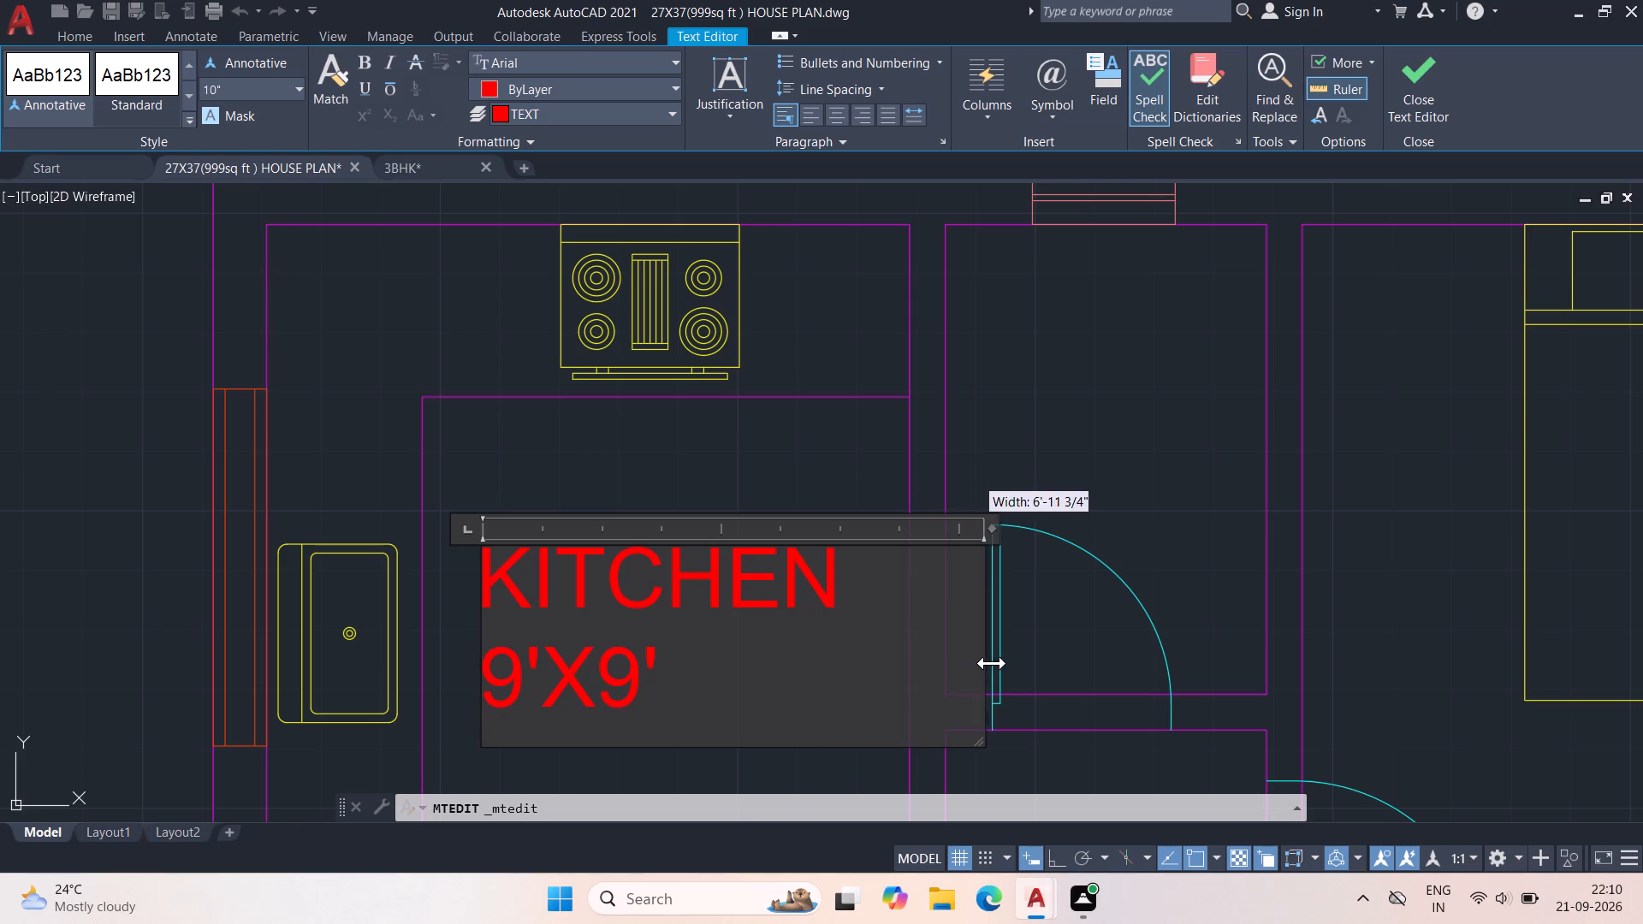
pyautogui.moveTo(992, 663); pyautogui.dragTo(994, 663)
# Insert three spaces after the first 9 of the 9'X9' line and delete that 9, keeping the text on the second line.
pyautogui.click(492, 683)
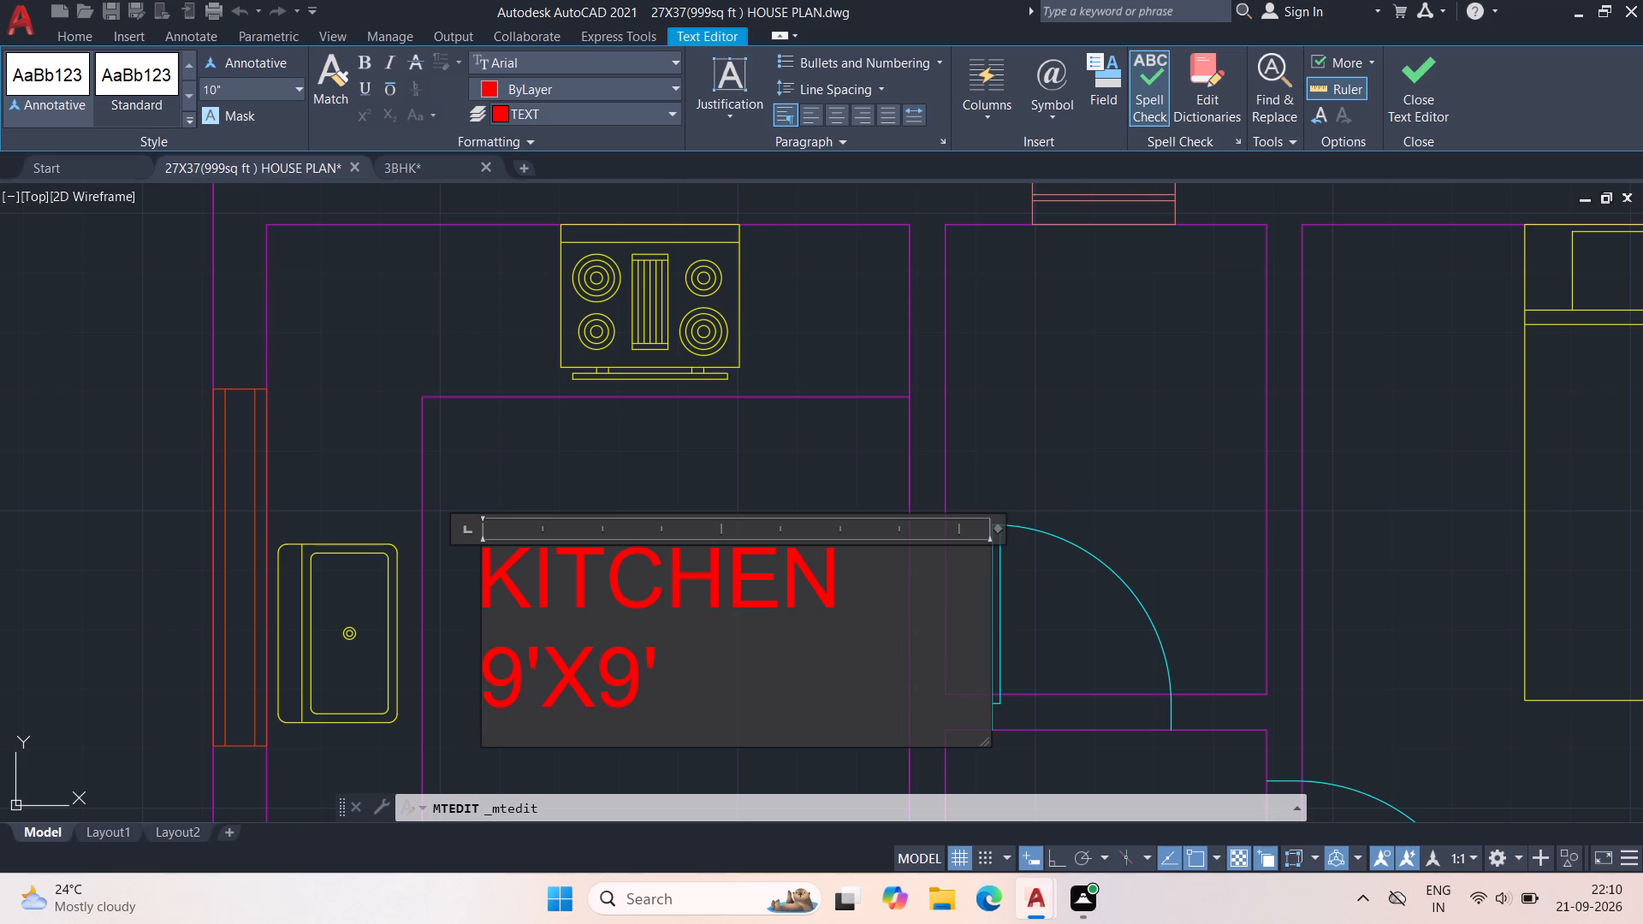
pyautogui.click(531, 685)
pyautogui.press('space')
pyautogui.press('space')
pyautogui.press('space')
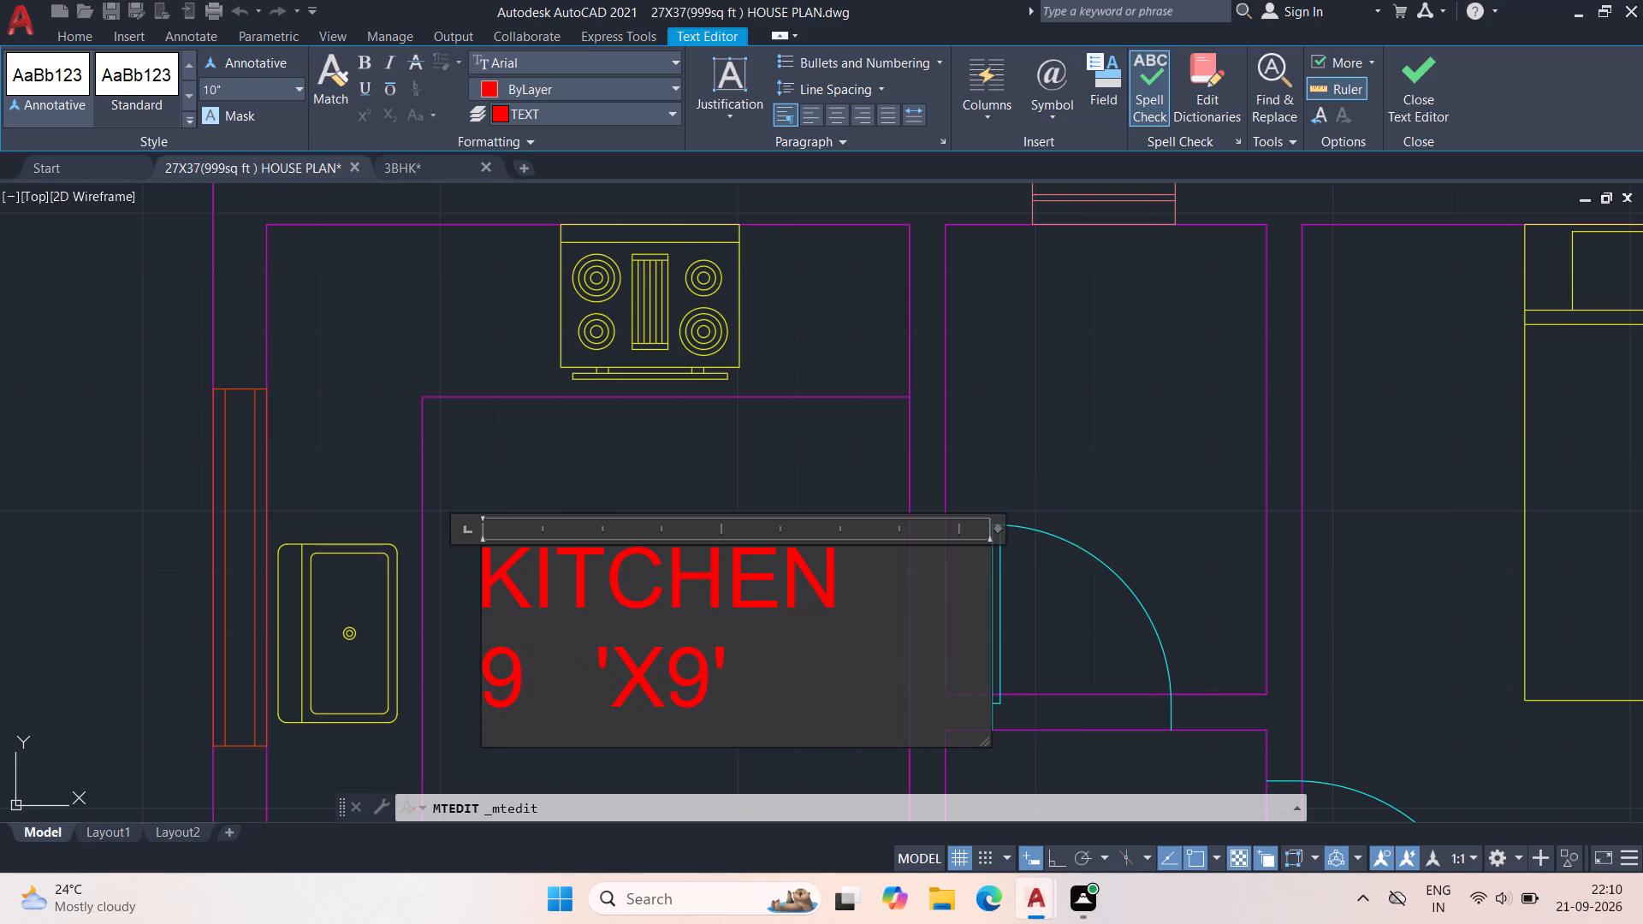
pyautogui.click(506, 693)
pyautogui.press('BackSpace')
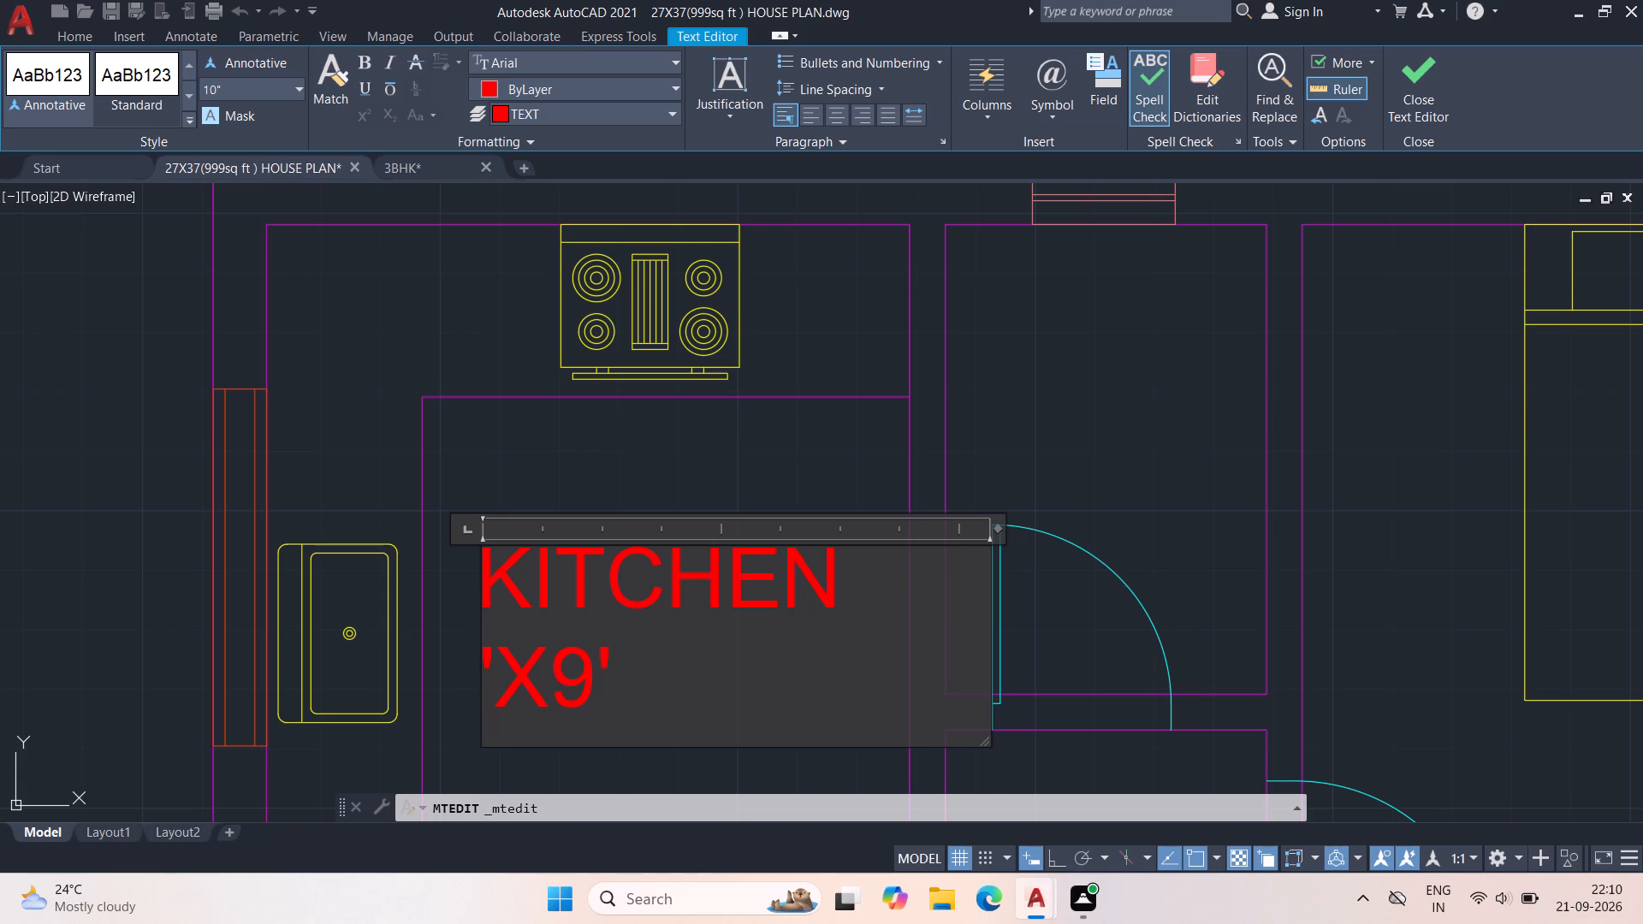
pyautogui.press('Return')
pyautogui.press('Return')
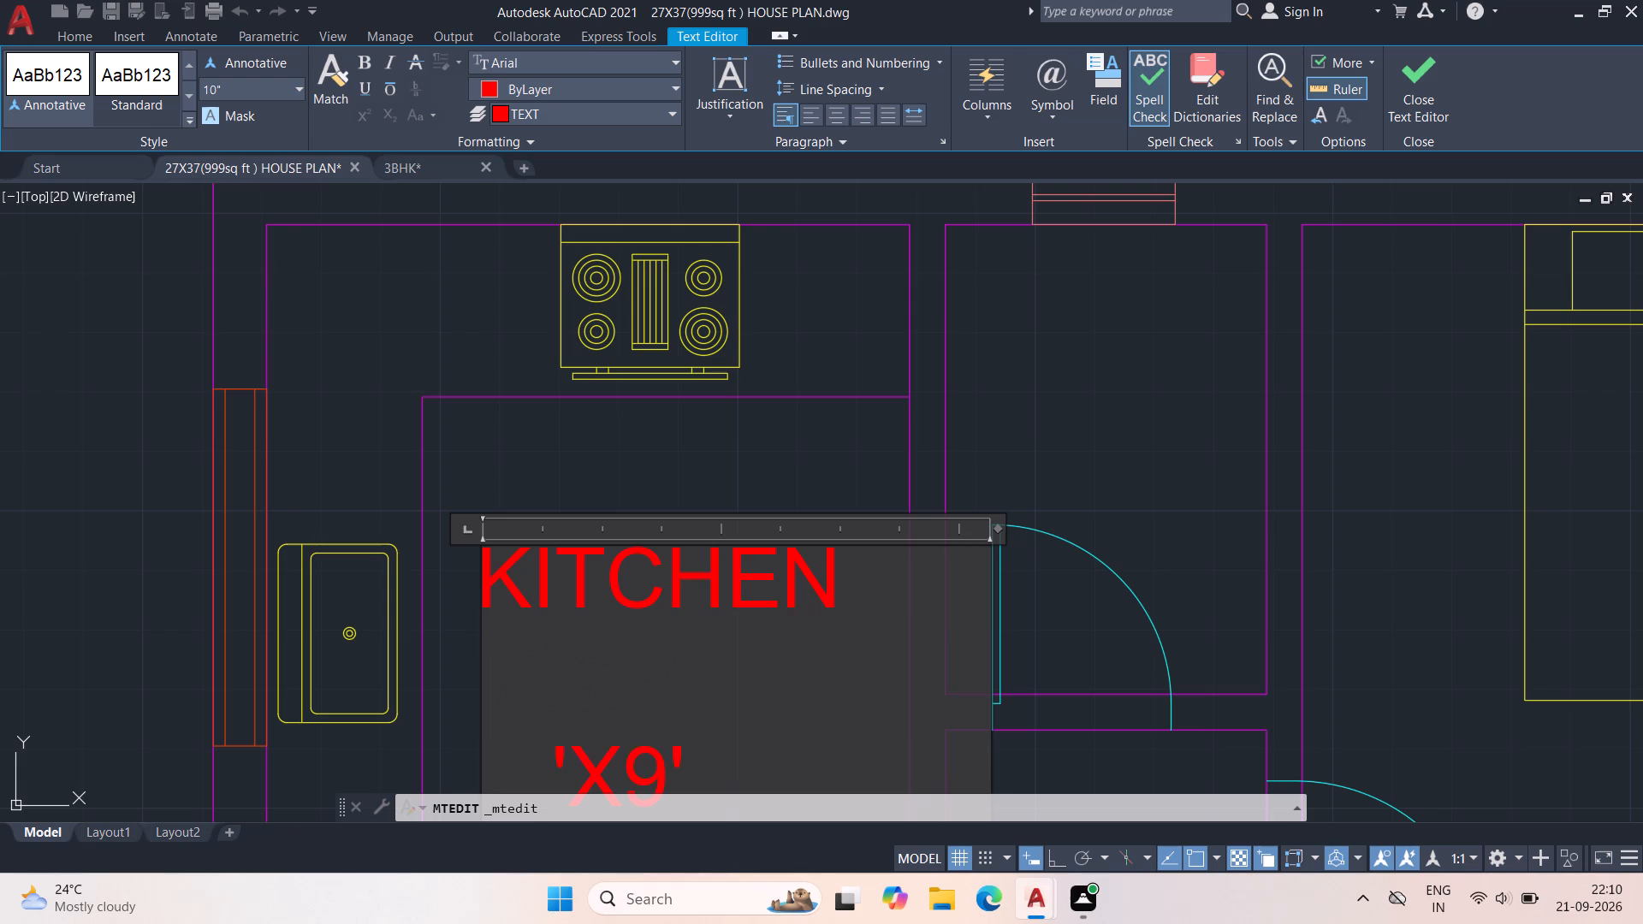
pyautogui.press('BackSpace')
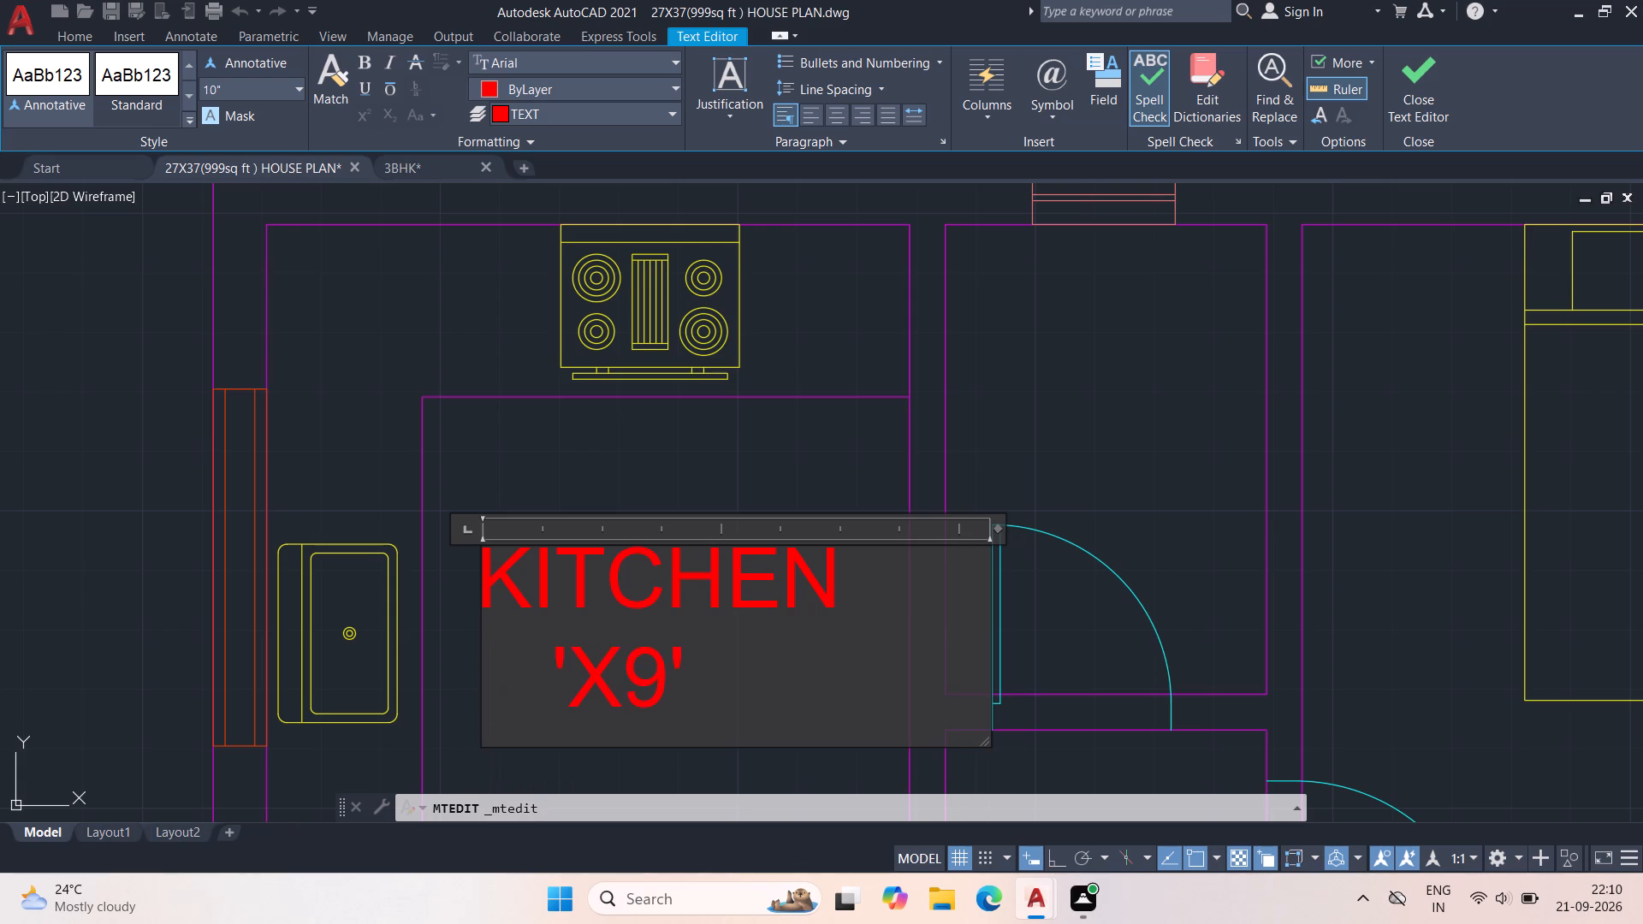
# Re-enter the missing 9, adjust the leading spaces so 9'X9' sits centred under KITCHEN, and close the text edit.
pyautogui.click(545, 690)
pyautogui.press('space')
pyautogui.press('space')
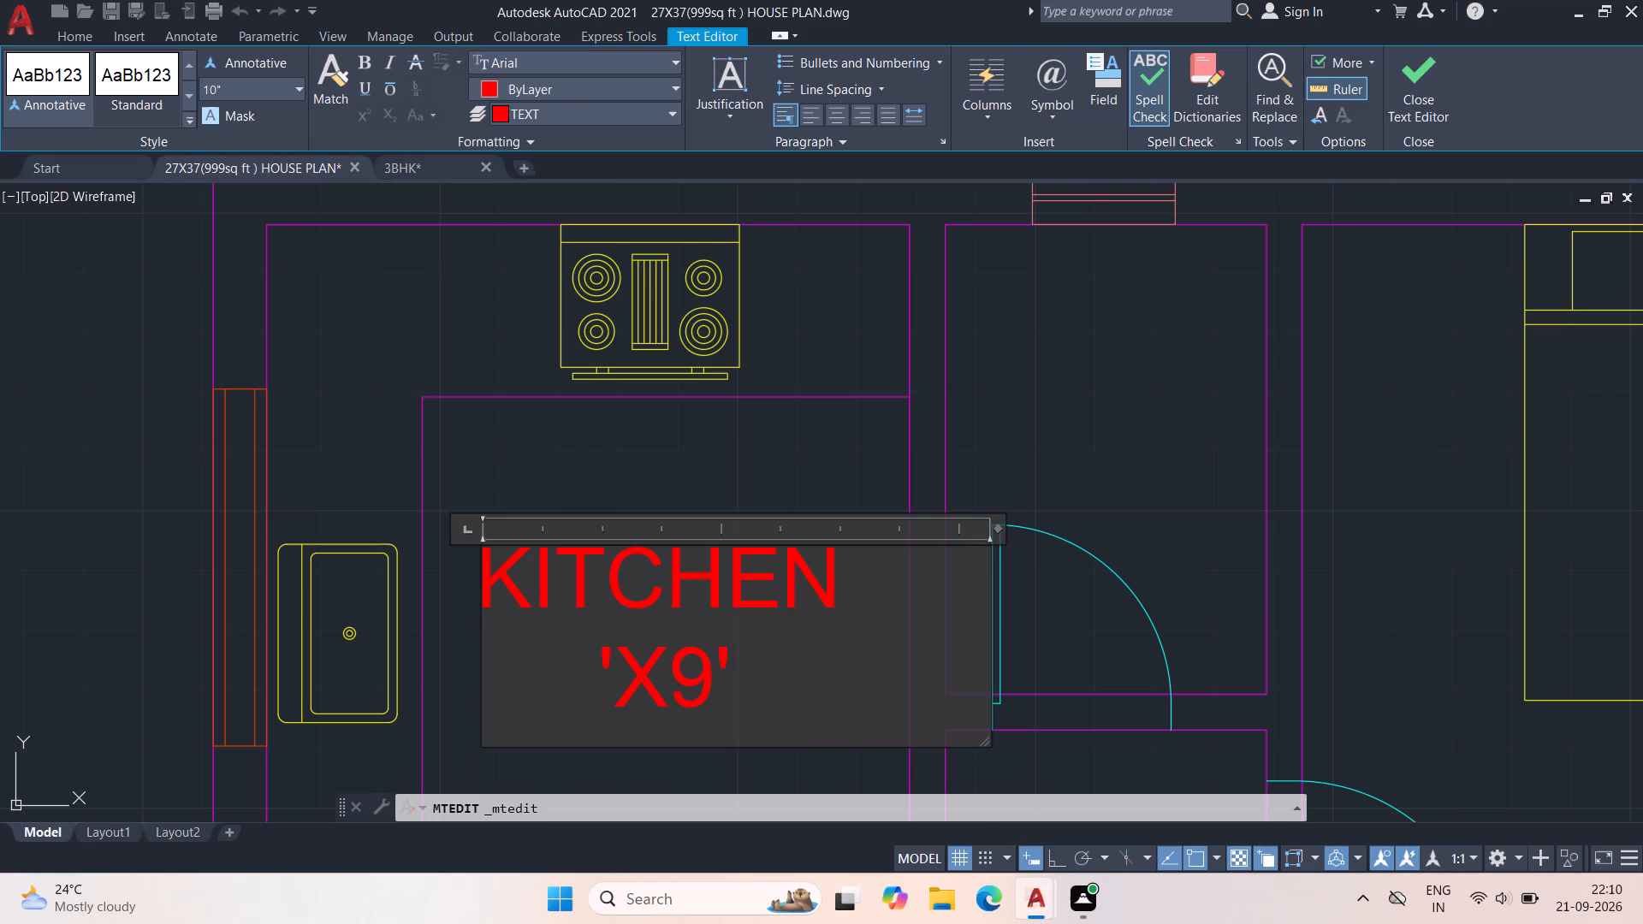
pyautogui.press('9')
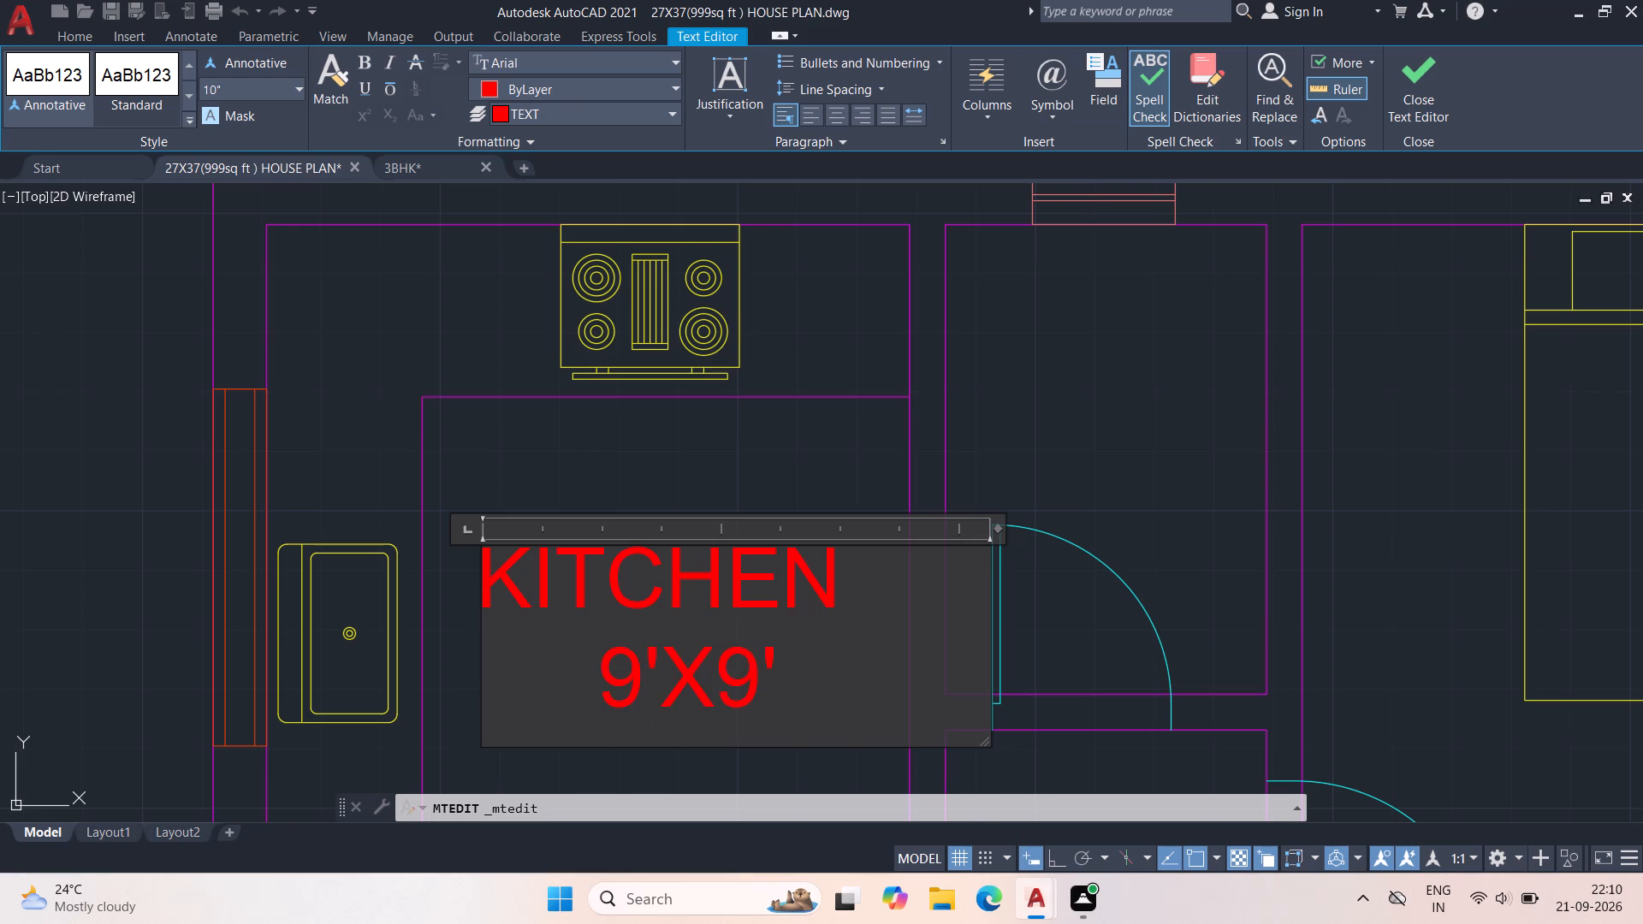
pyautogui.click(813, 691)
pyautogui.click(596, 684)
pyautogui.press('BackSpace')
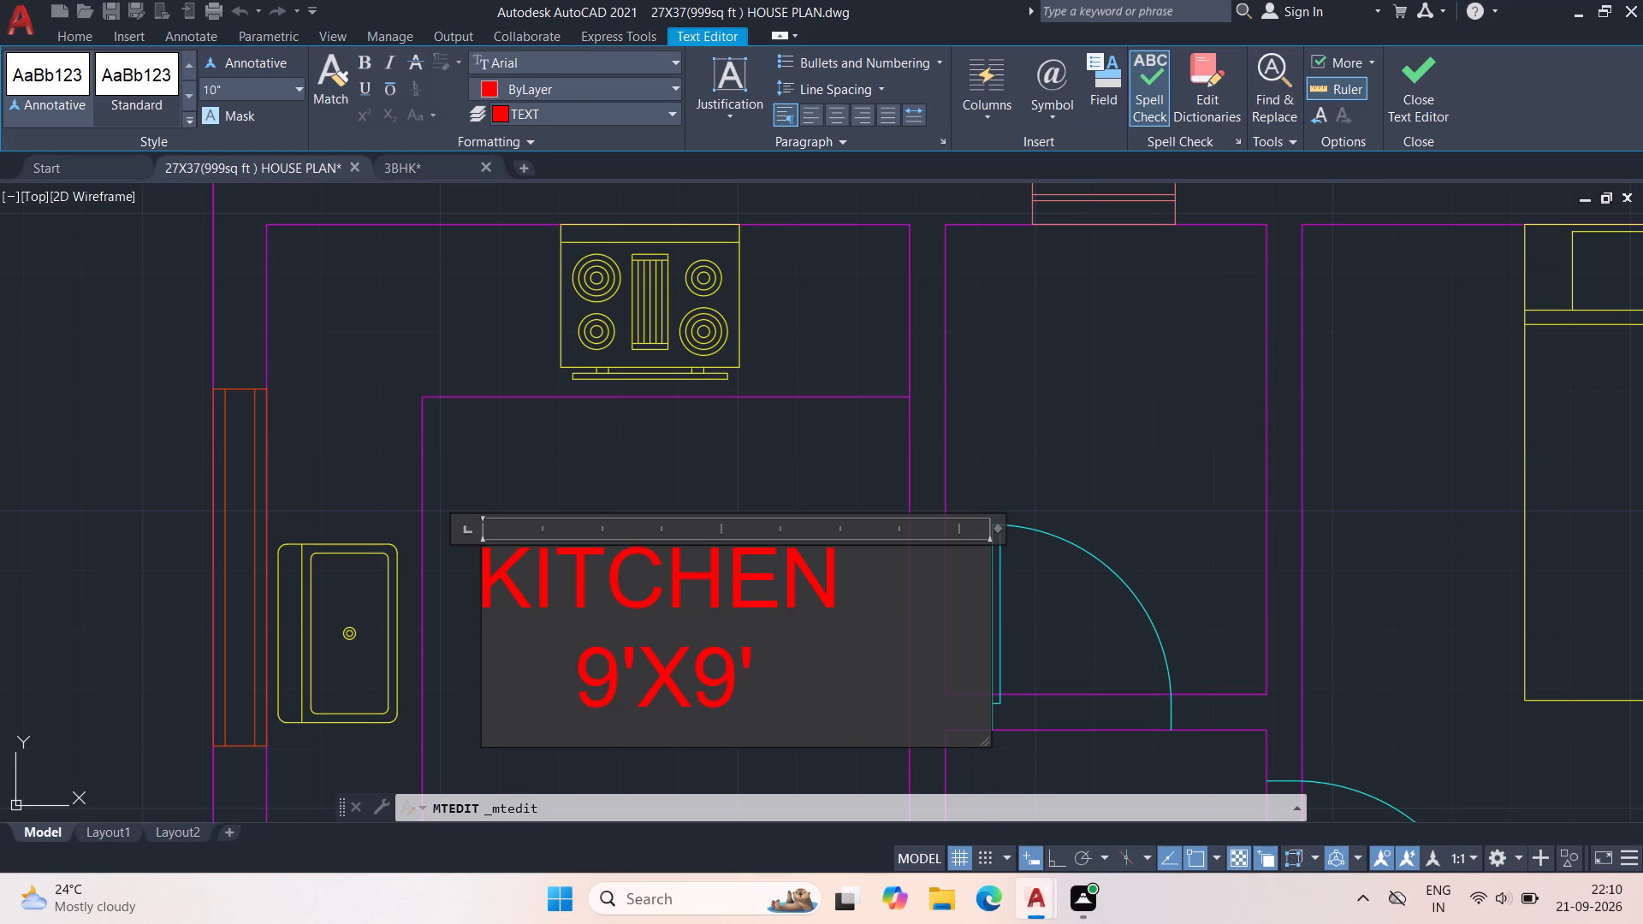
pyautogui.moveTo(992, 660); pyautogui.dragTo(947, 660)
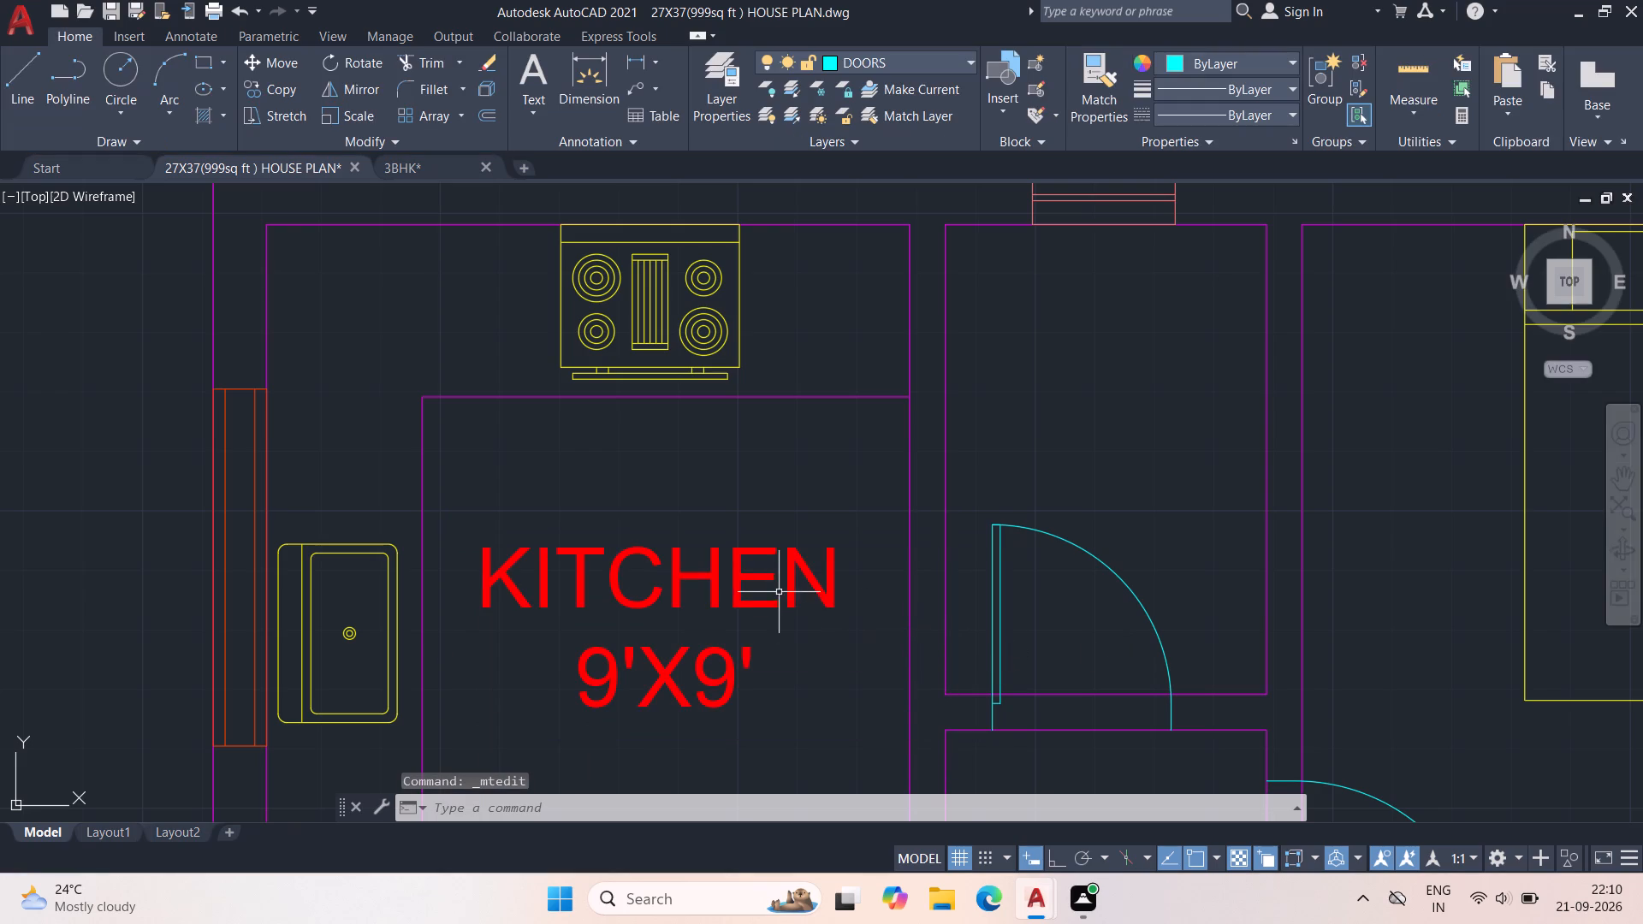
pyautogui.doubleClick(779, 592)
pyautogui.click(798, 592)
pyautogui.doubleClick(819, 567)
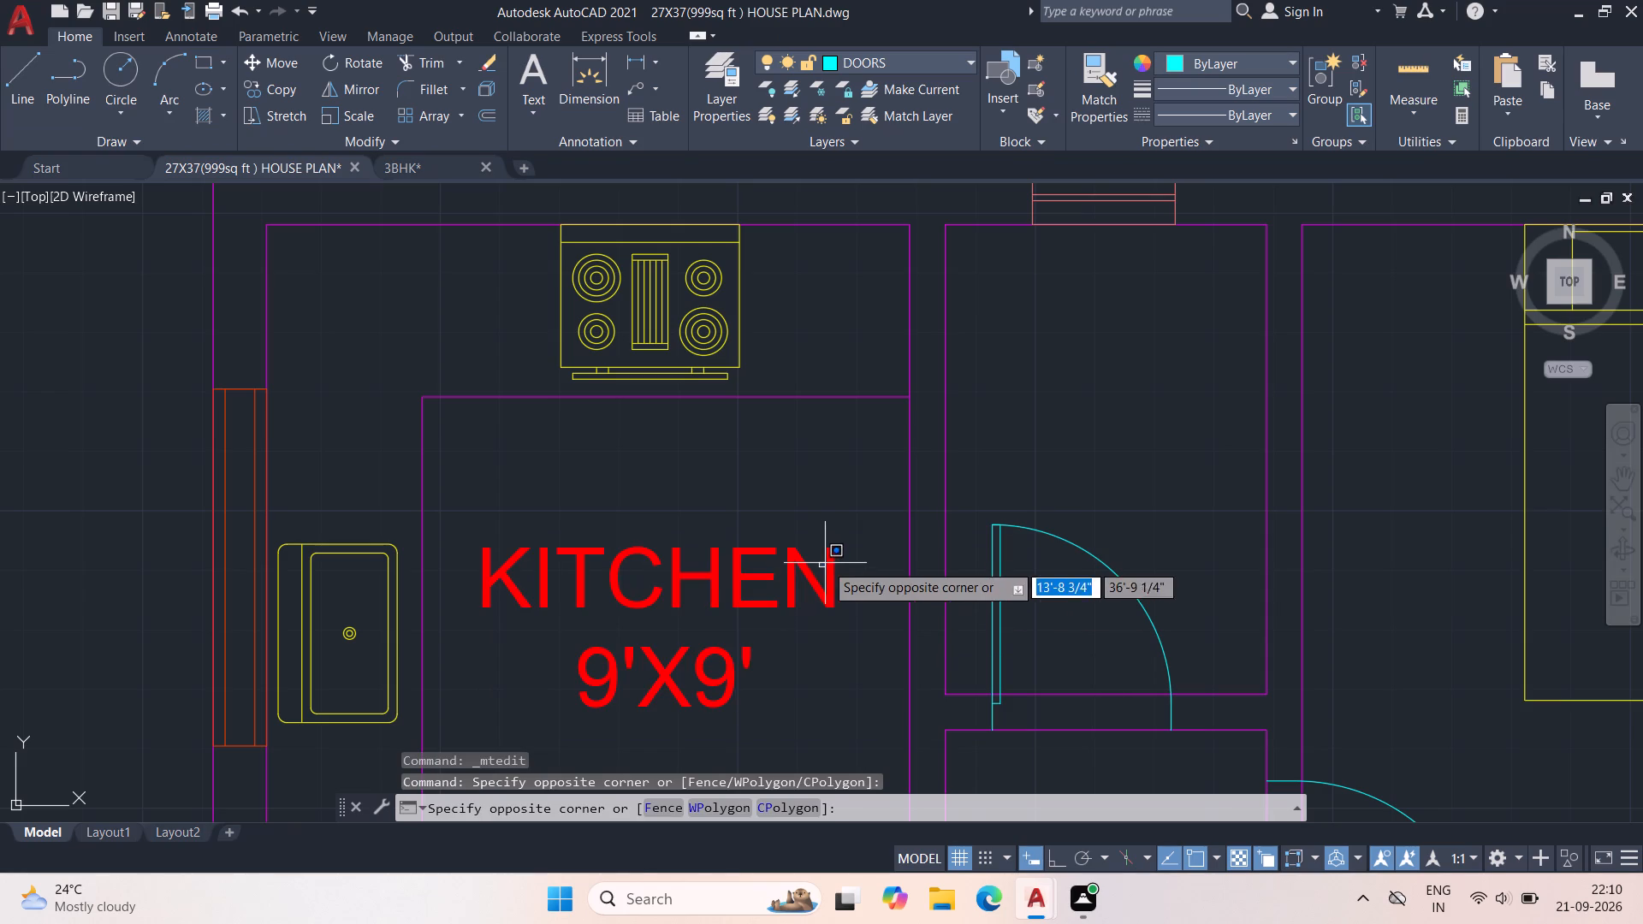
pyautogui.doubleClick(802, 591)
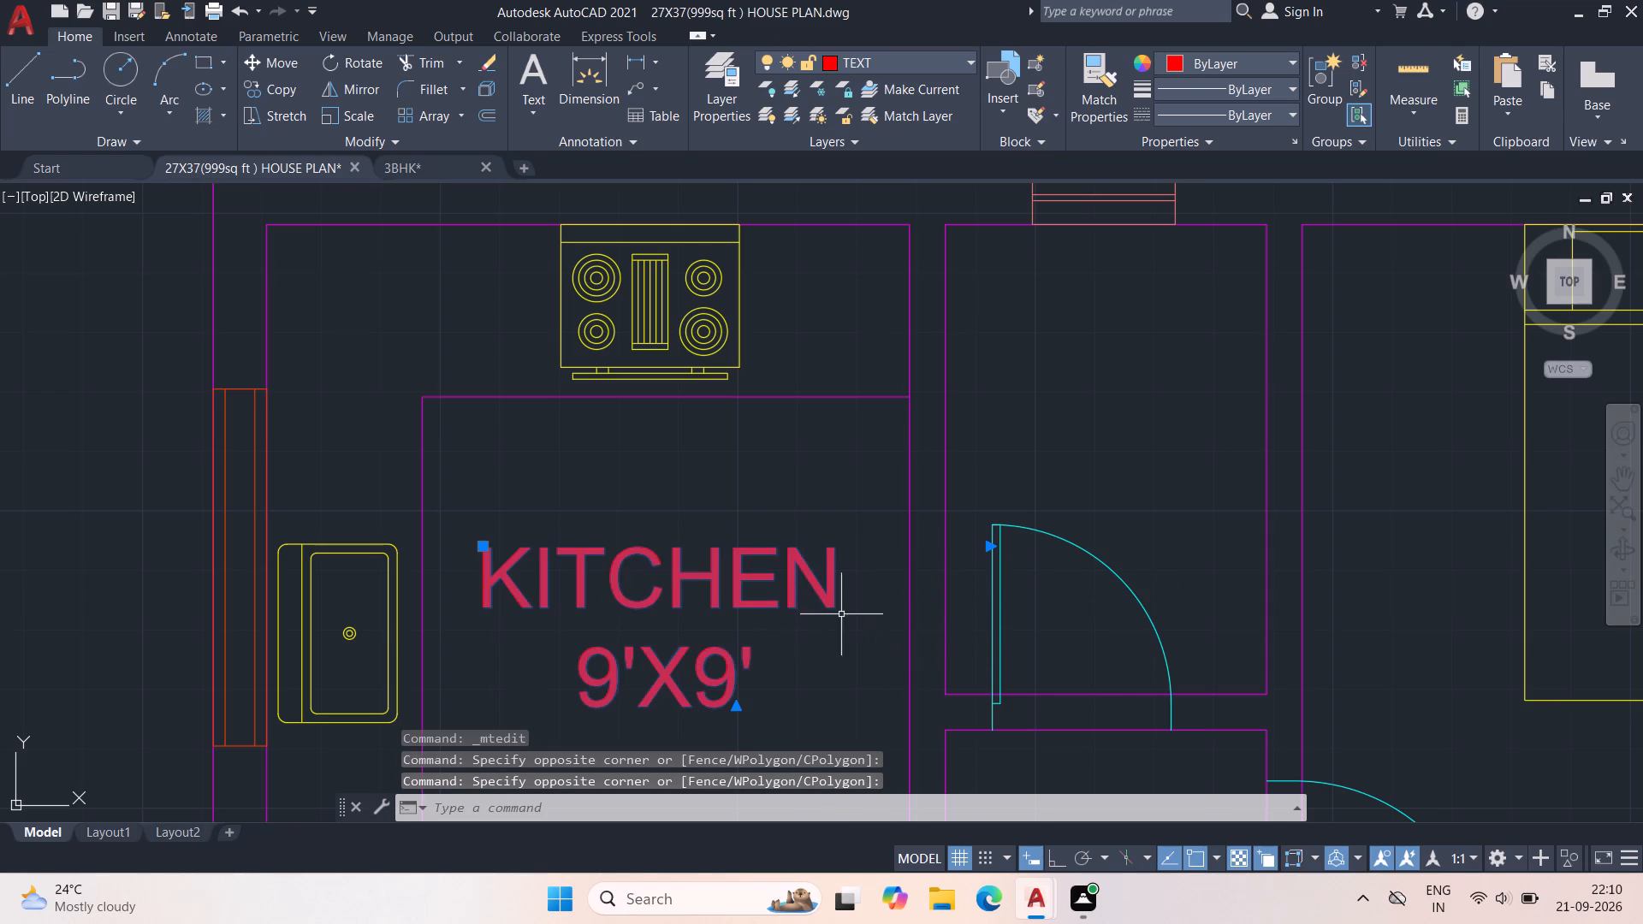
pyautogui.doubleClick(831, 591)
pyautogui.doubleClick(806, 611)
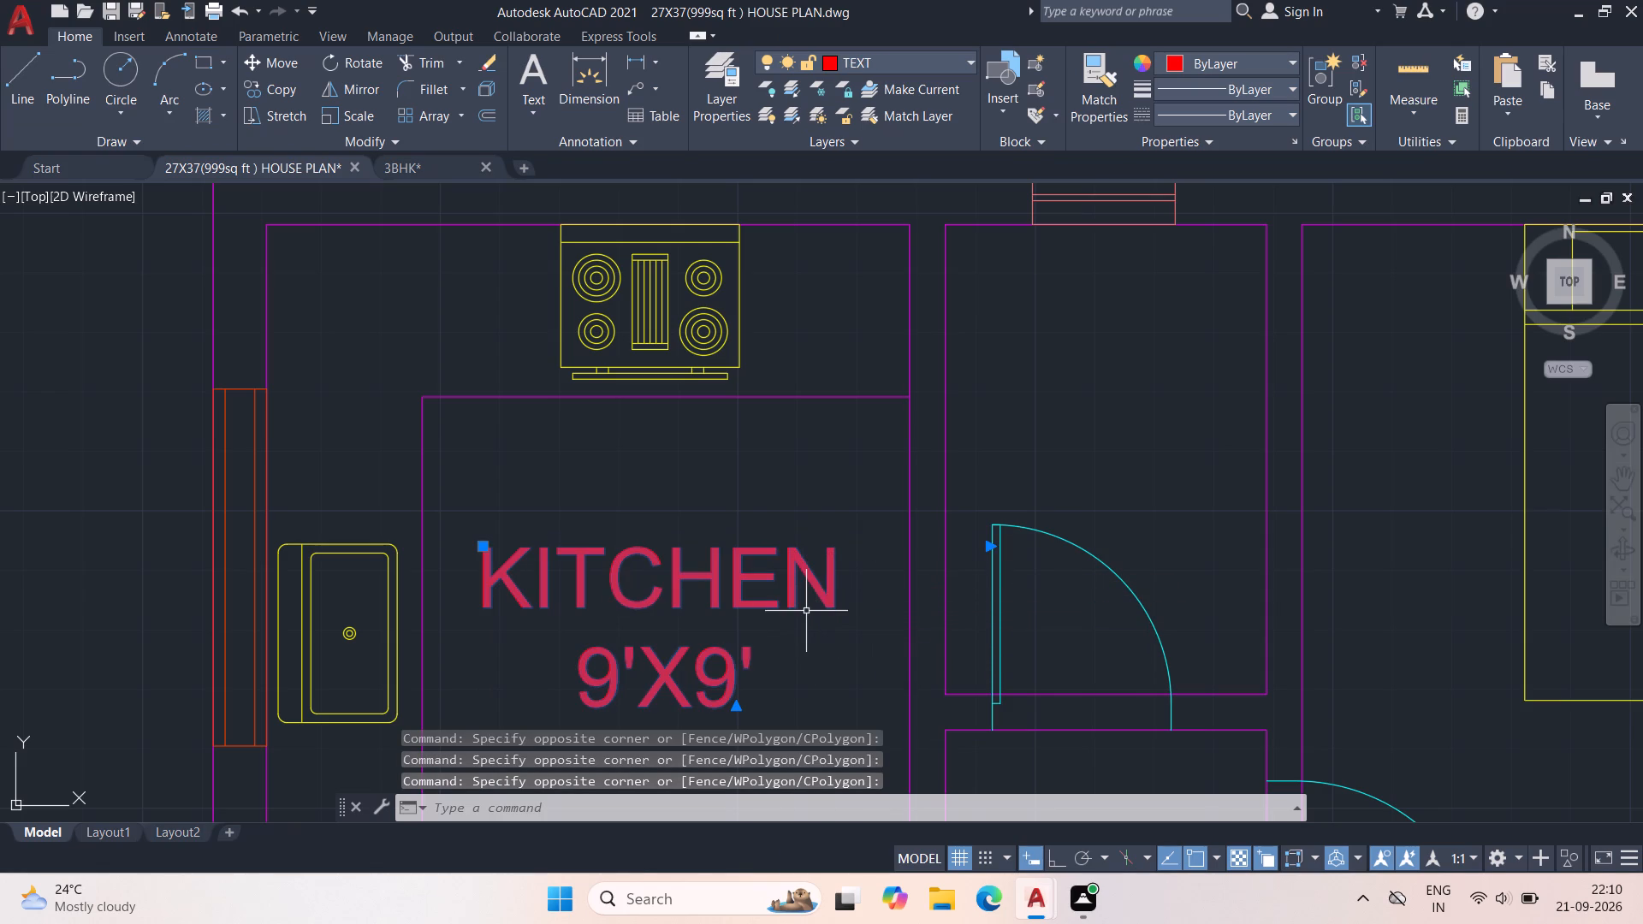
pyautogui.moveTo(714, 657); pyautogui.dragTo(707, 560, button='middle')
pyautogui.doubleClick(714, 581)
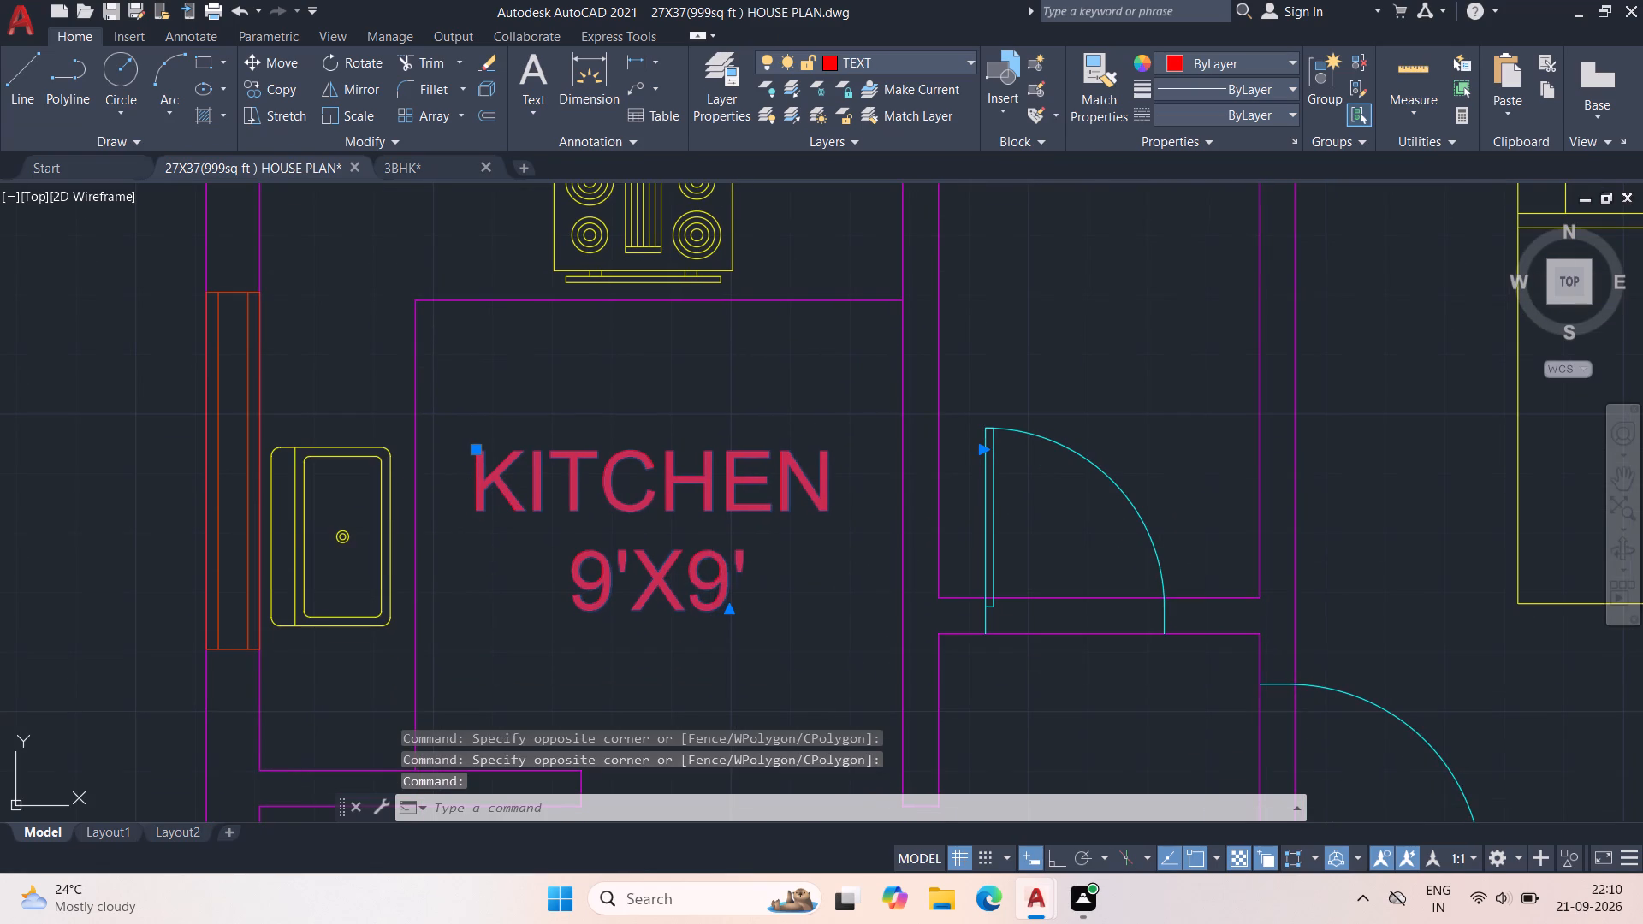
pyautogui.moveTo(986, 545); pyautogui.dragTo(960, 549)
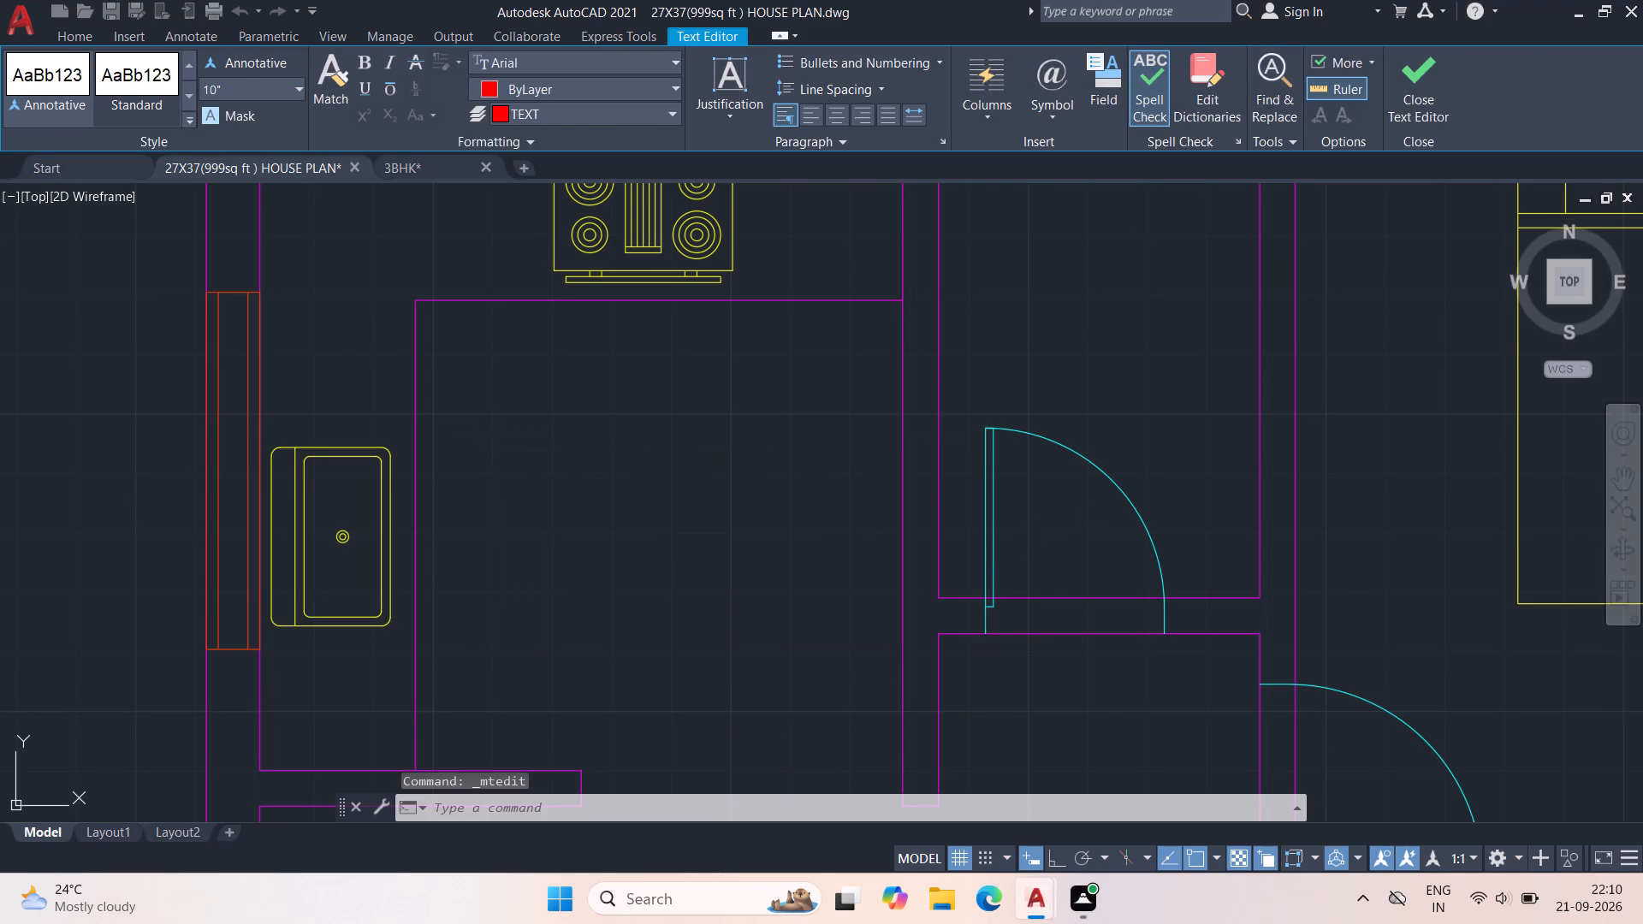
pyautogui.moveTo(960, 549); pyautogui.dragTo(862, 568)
# Reopen the kitchen label for editing and set the text height of both its lines to 8".
pyautogui.scroll(-1, 631, 474)
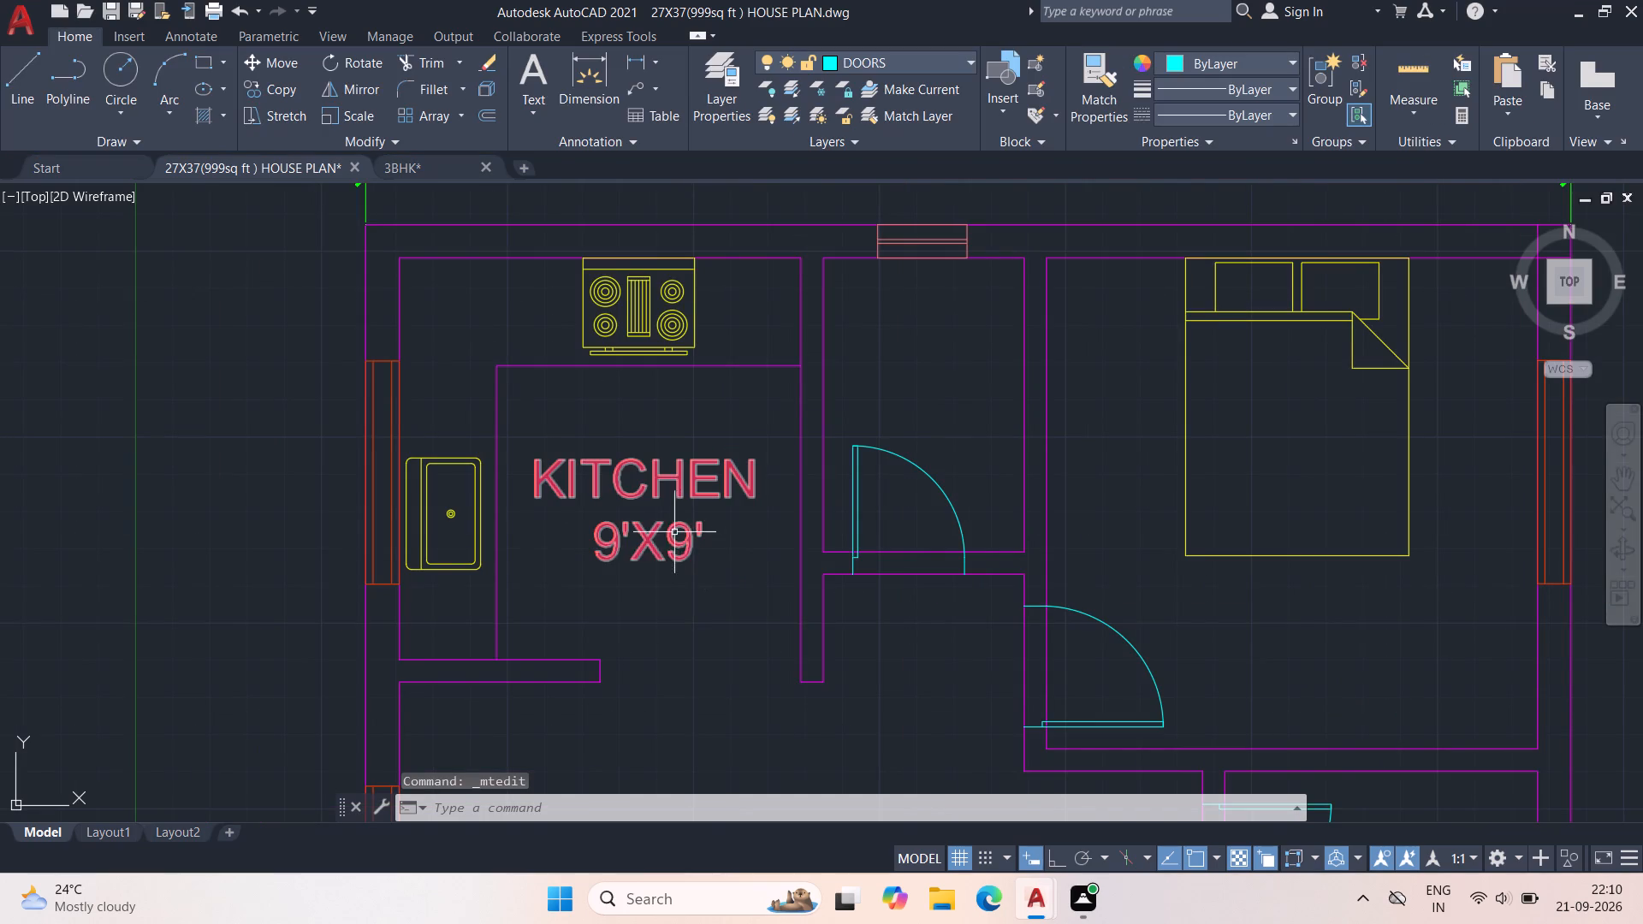
pyautogui.scroll(-3, 688, 546)
pyautogui.moveTo(691, 557); pyautogui.dragTo(693, 516, button='middle')
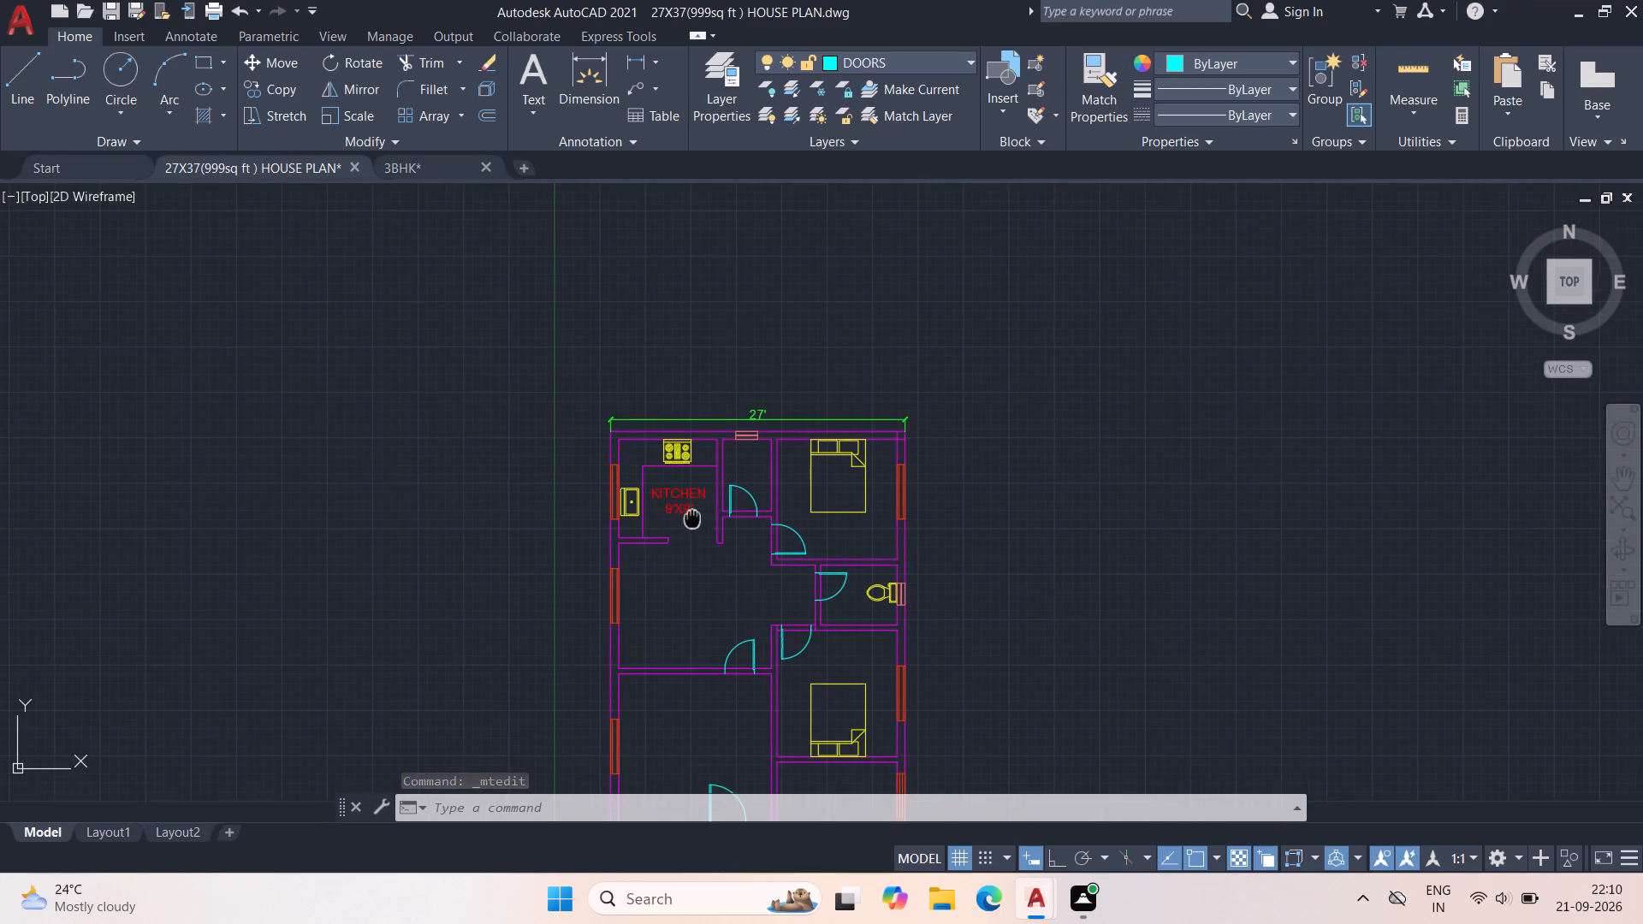
pyautogui.moveTo(693, 516); pyautogui.dragTo(691, 517, button='middle')
pyautogui.scroll(3, 674, 509)
pyautogui.doubleClick(699, 501)
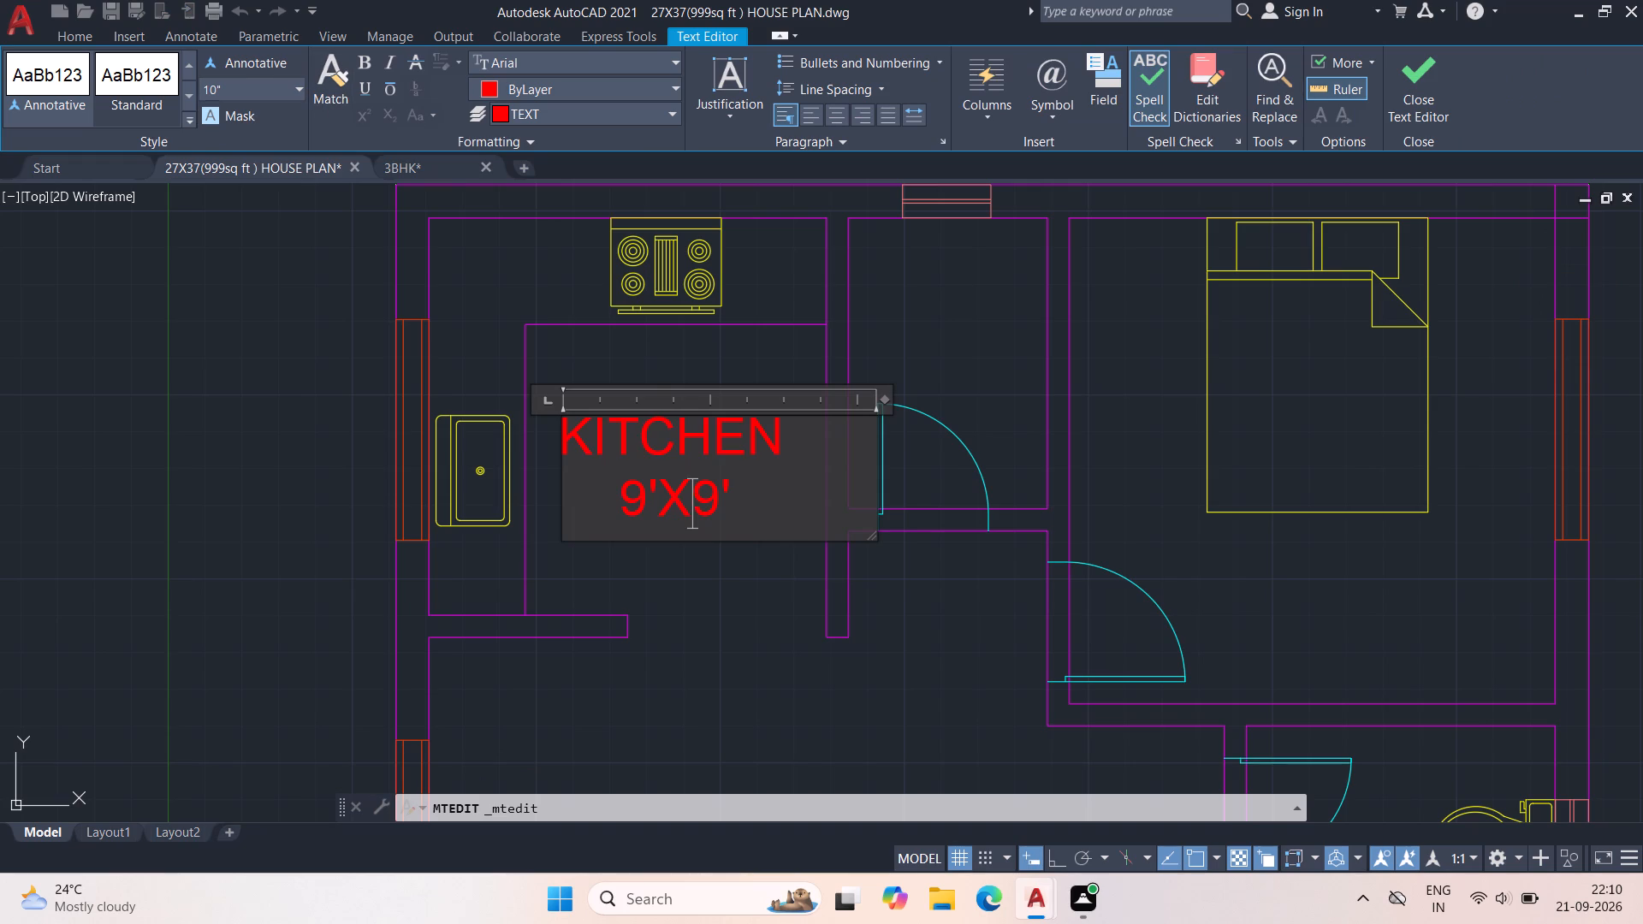
pyautogui.moveTo(262, 90); pyautogui.dragTo(187, 108)
pyautogui.write('8"')
pyautogui.press('Return')
pyautogui.moveTo(774, 500); pyautogui.dragTo(536, 438)
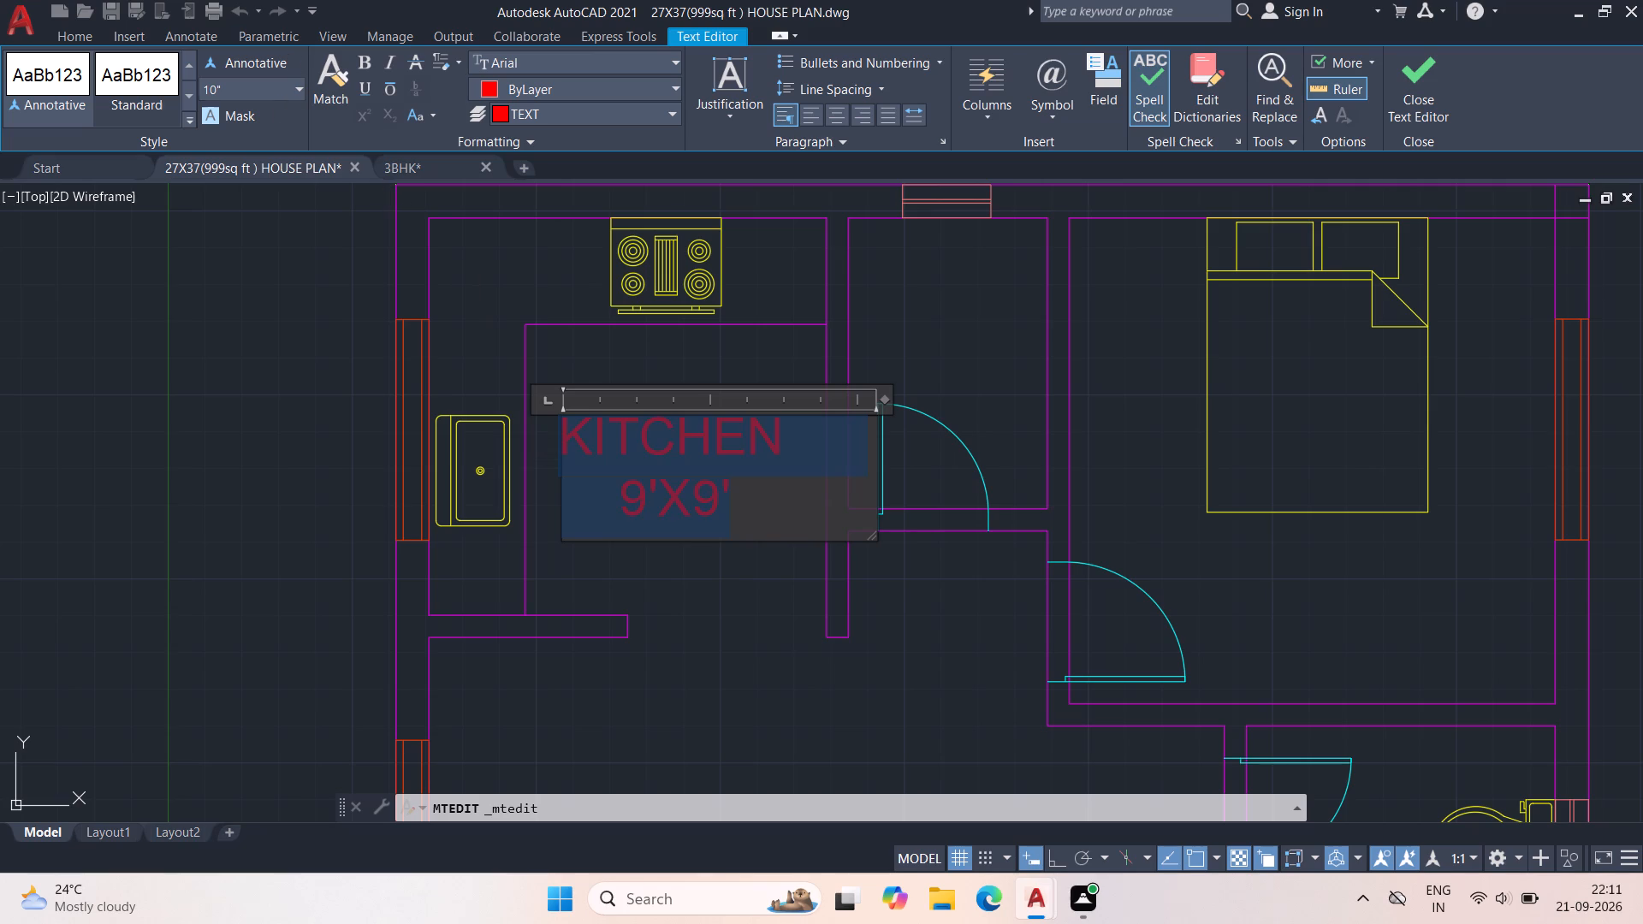
pyautogui.click(265, 84)
pyautogui.write('8"')
pyautogui.press('Return')
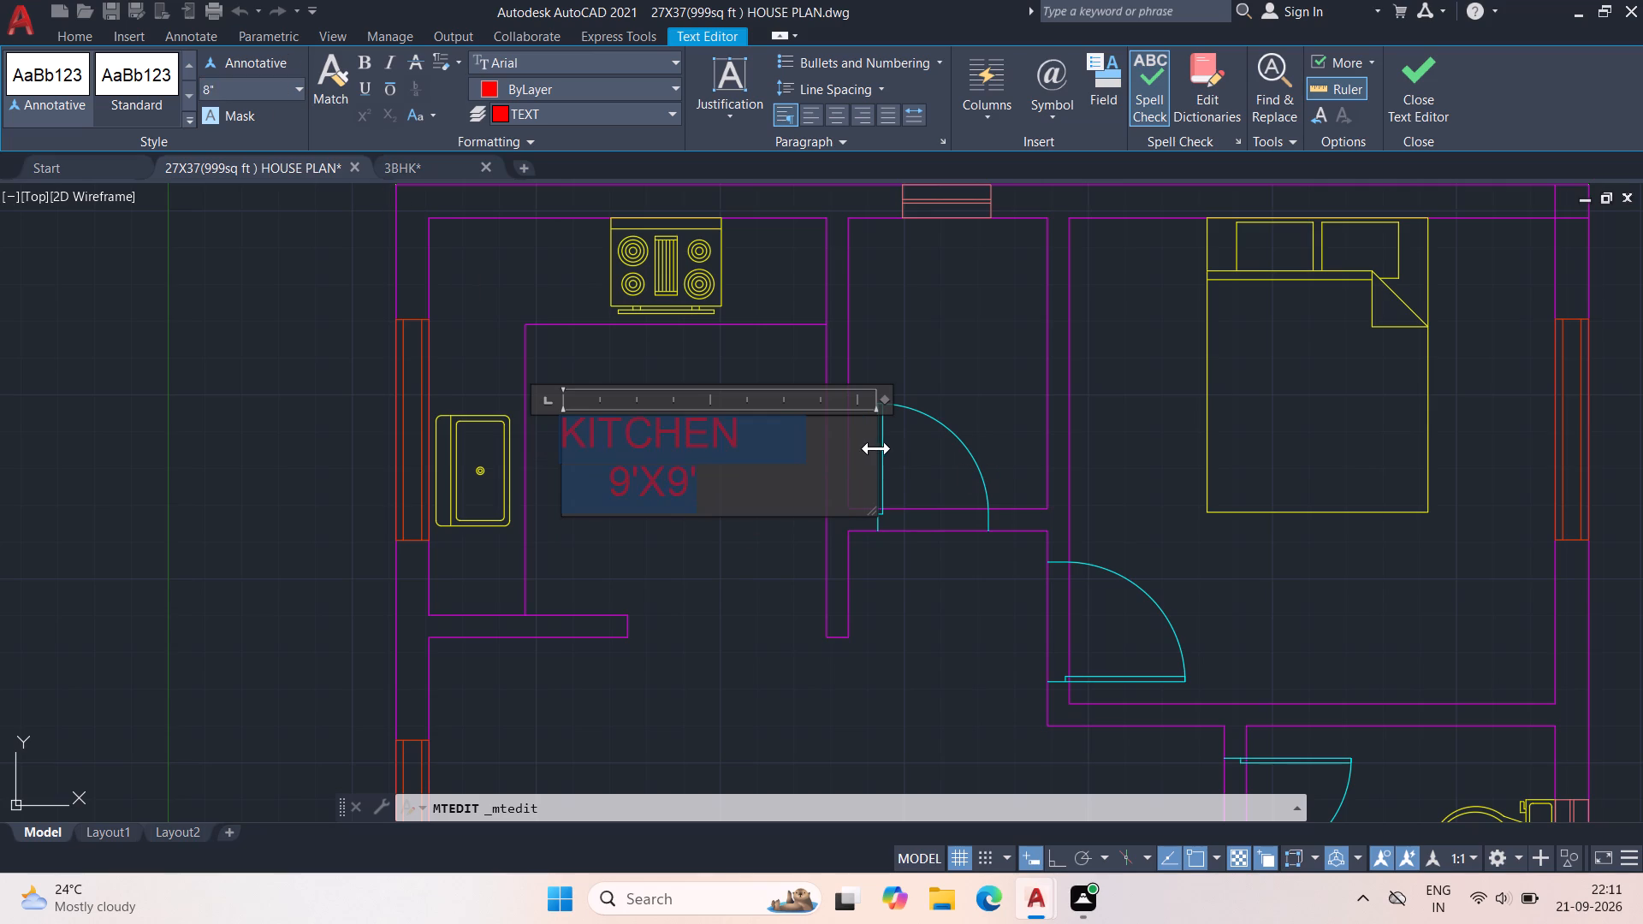
# Narrow the kitchen label's text box to about 4'-10" and close the text edit.
pyautogui.moveTo(875, 447); pyautogui.dragTo(775, 461)
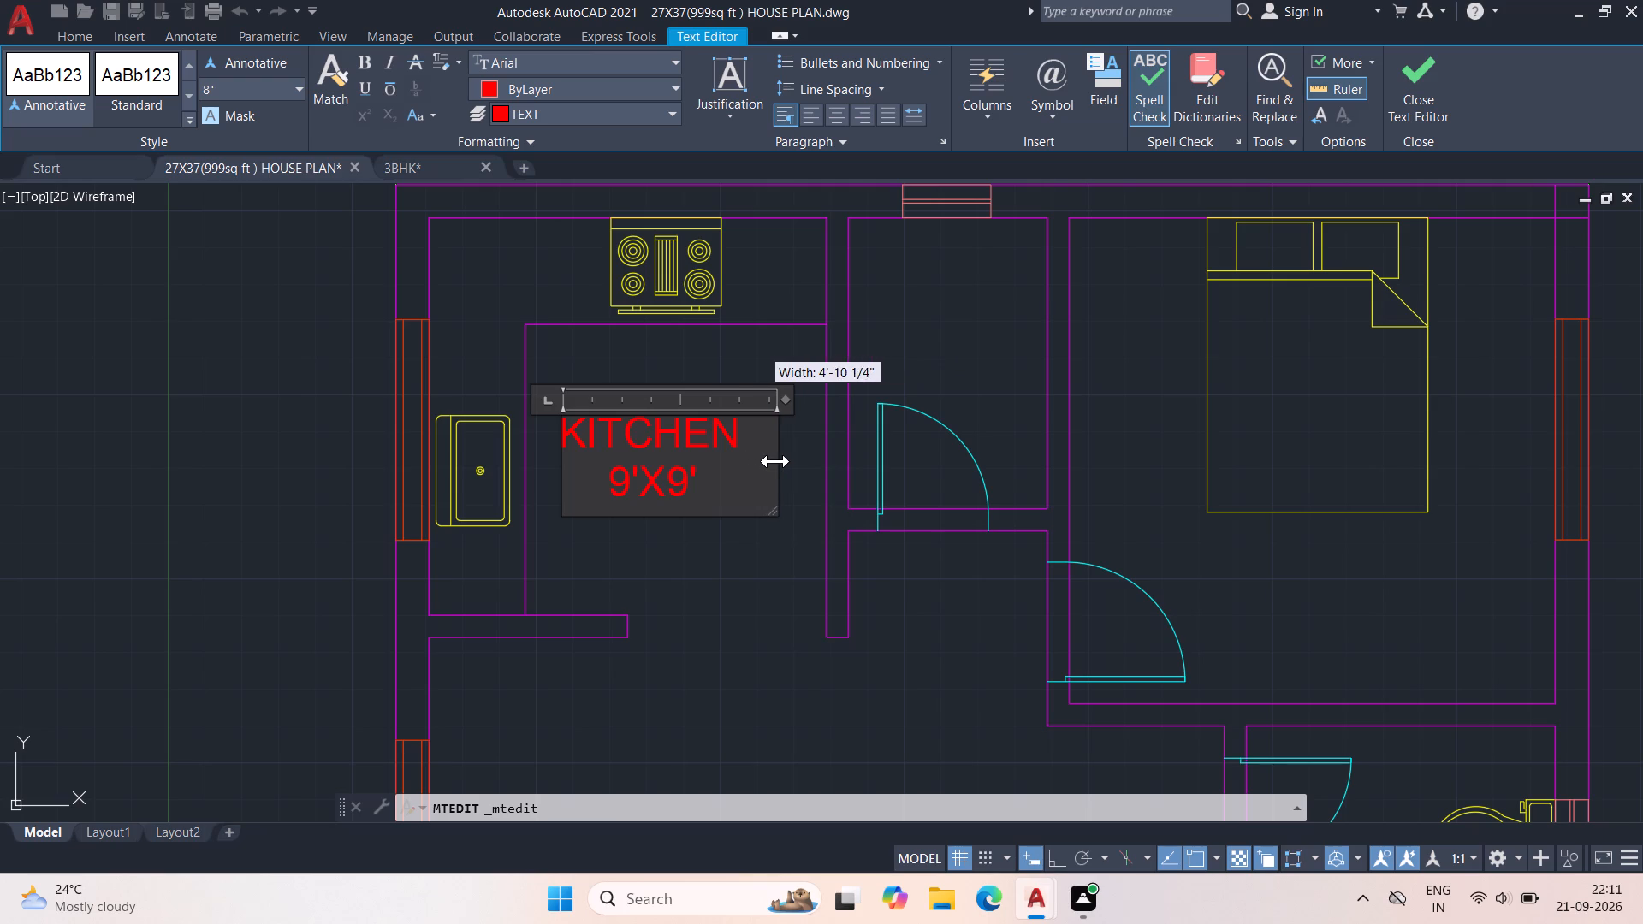
pyautogui.moveTo(775, 461); pyautogui.dragTo(777, 461)
pyautogui.click(714, 556)
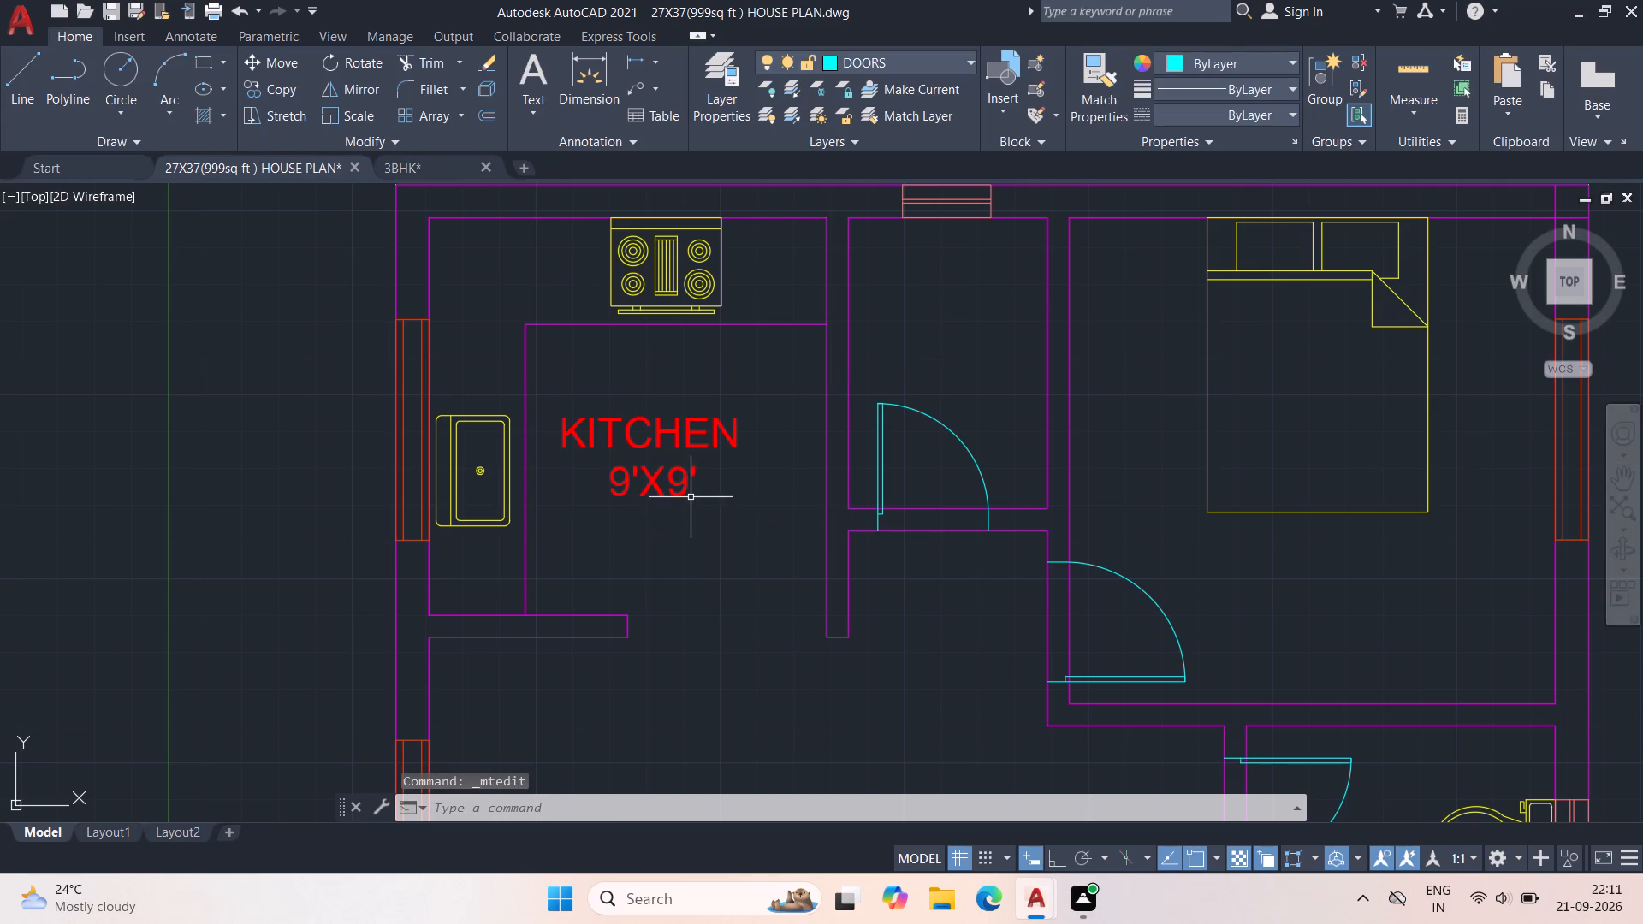
# Copy the kitchen label into the small room beside the kitchen, the upper bedroom, the hall below the kitchen and the large room below that.
pyautogui.click(689, 479)
pyautogui.write('CO')
pyautogui.press('space')
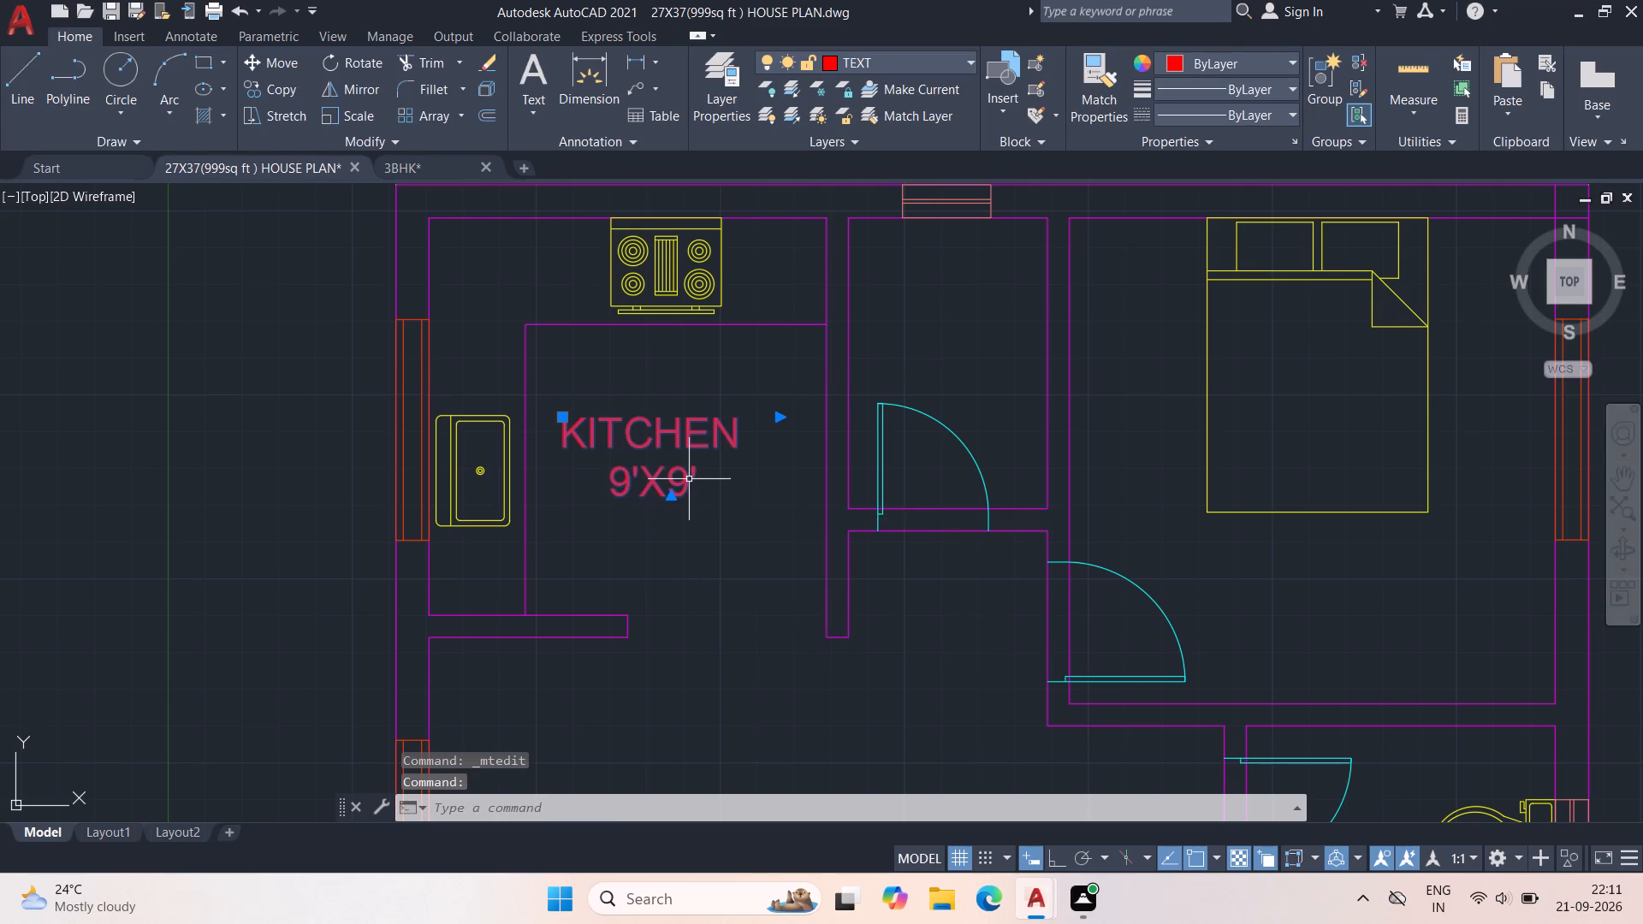
pyautogui.click(670, 475)
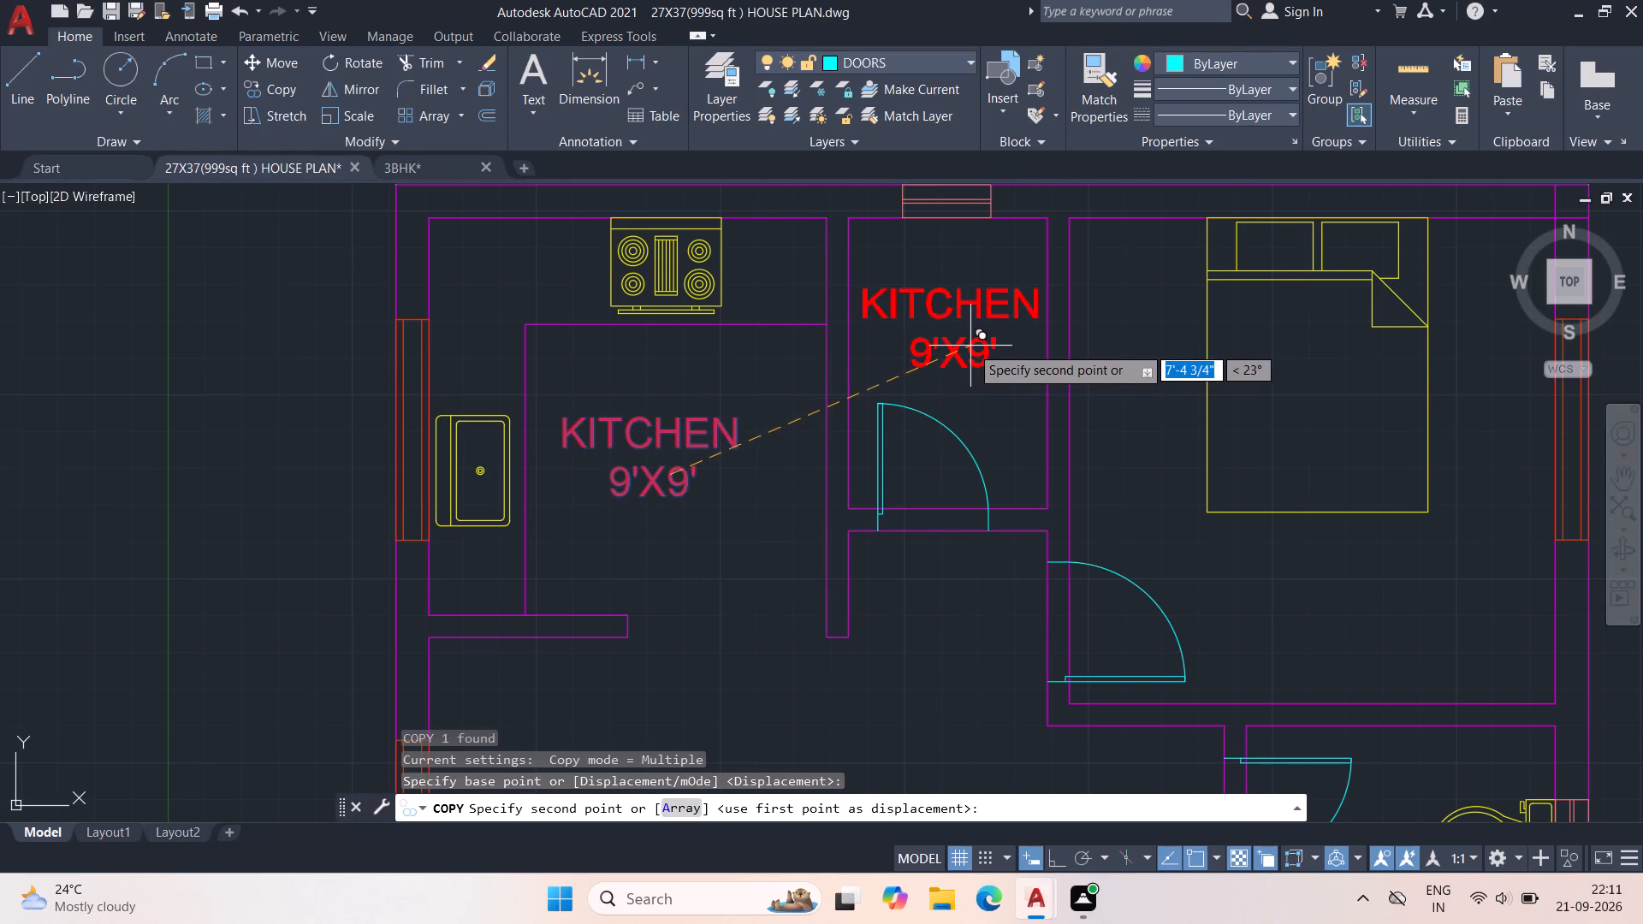
pyautogui.click(970, 342)
pyautogui.moveTo(1357, 602); pyautogui.dragTo(1104, 542, button='middle')
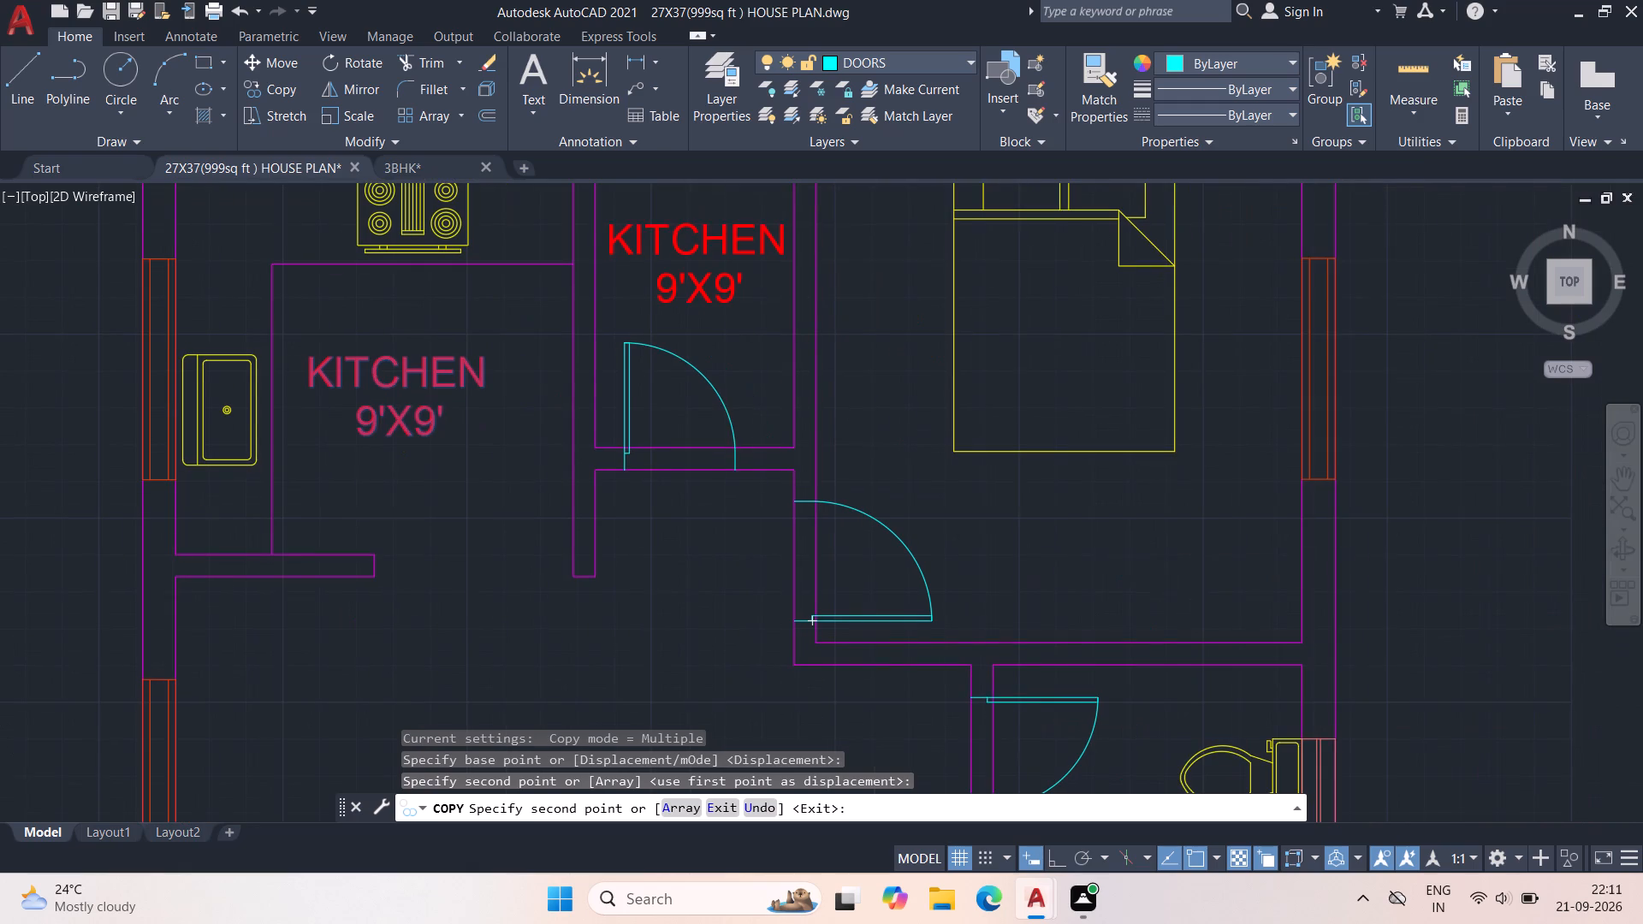
pyautogui.click(1093, 557)
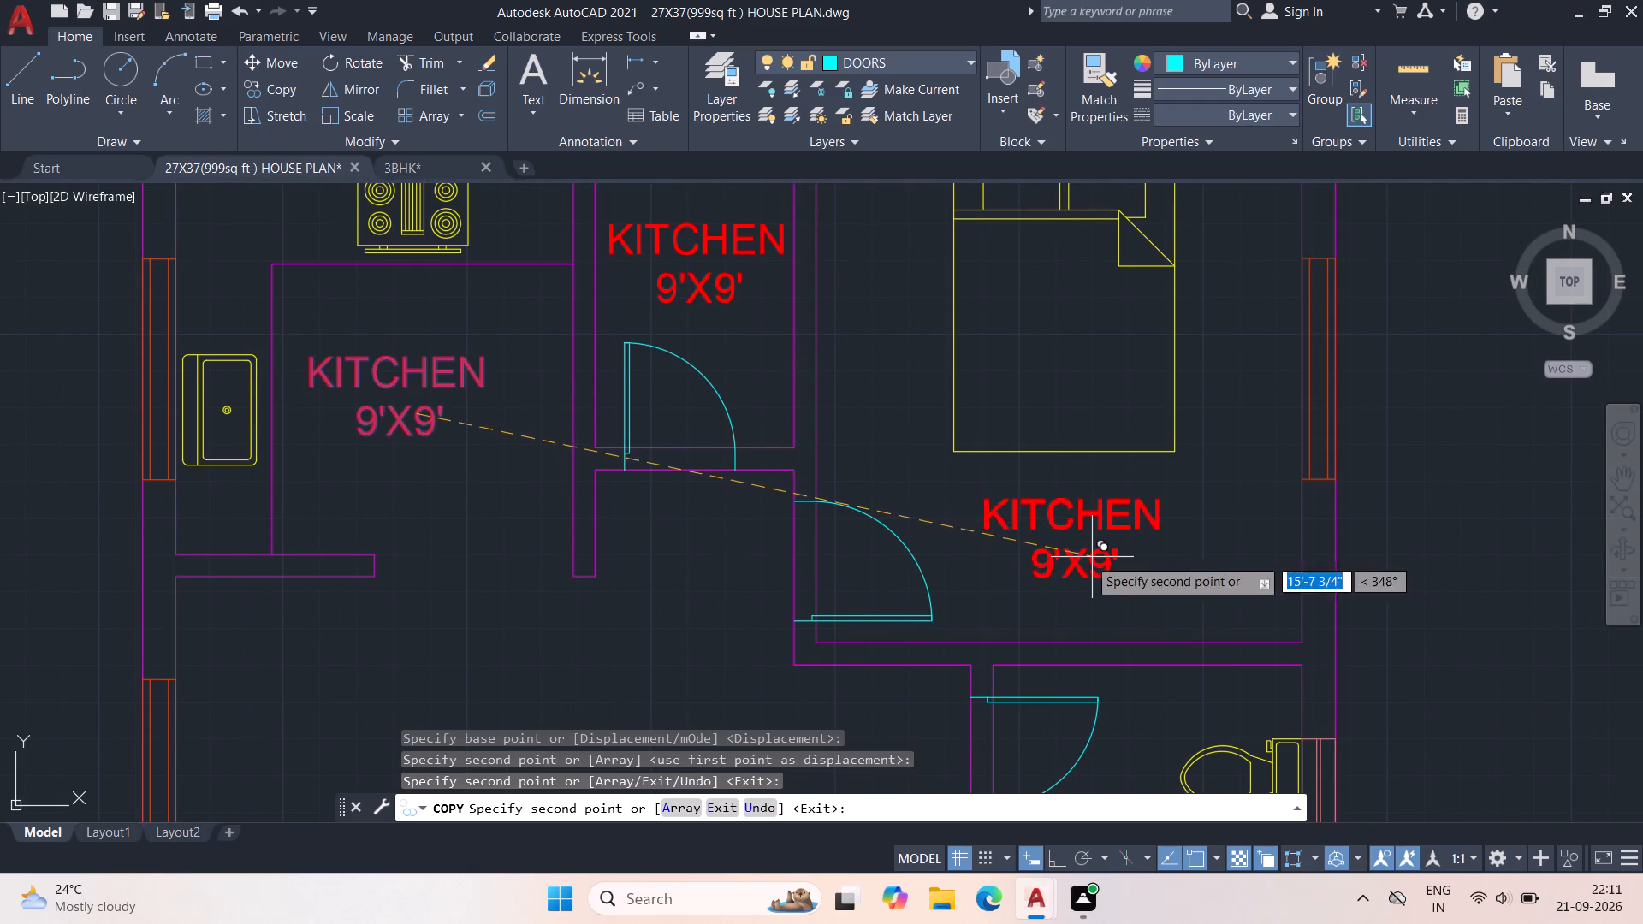
pyautogui.scroll(-2, 929, 554)
pyautogui.moveTo(952, 577); pyautogui.dragTo(1005, 363, button='middle')
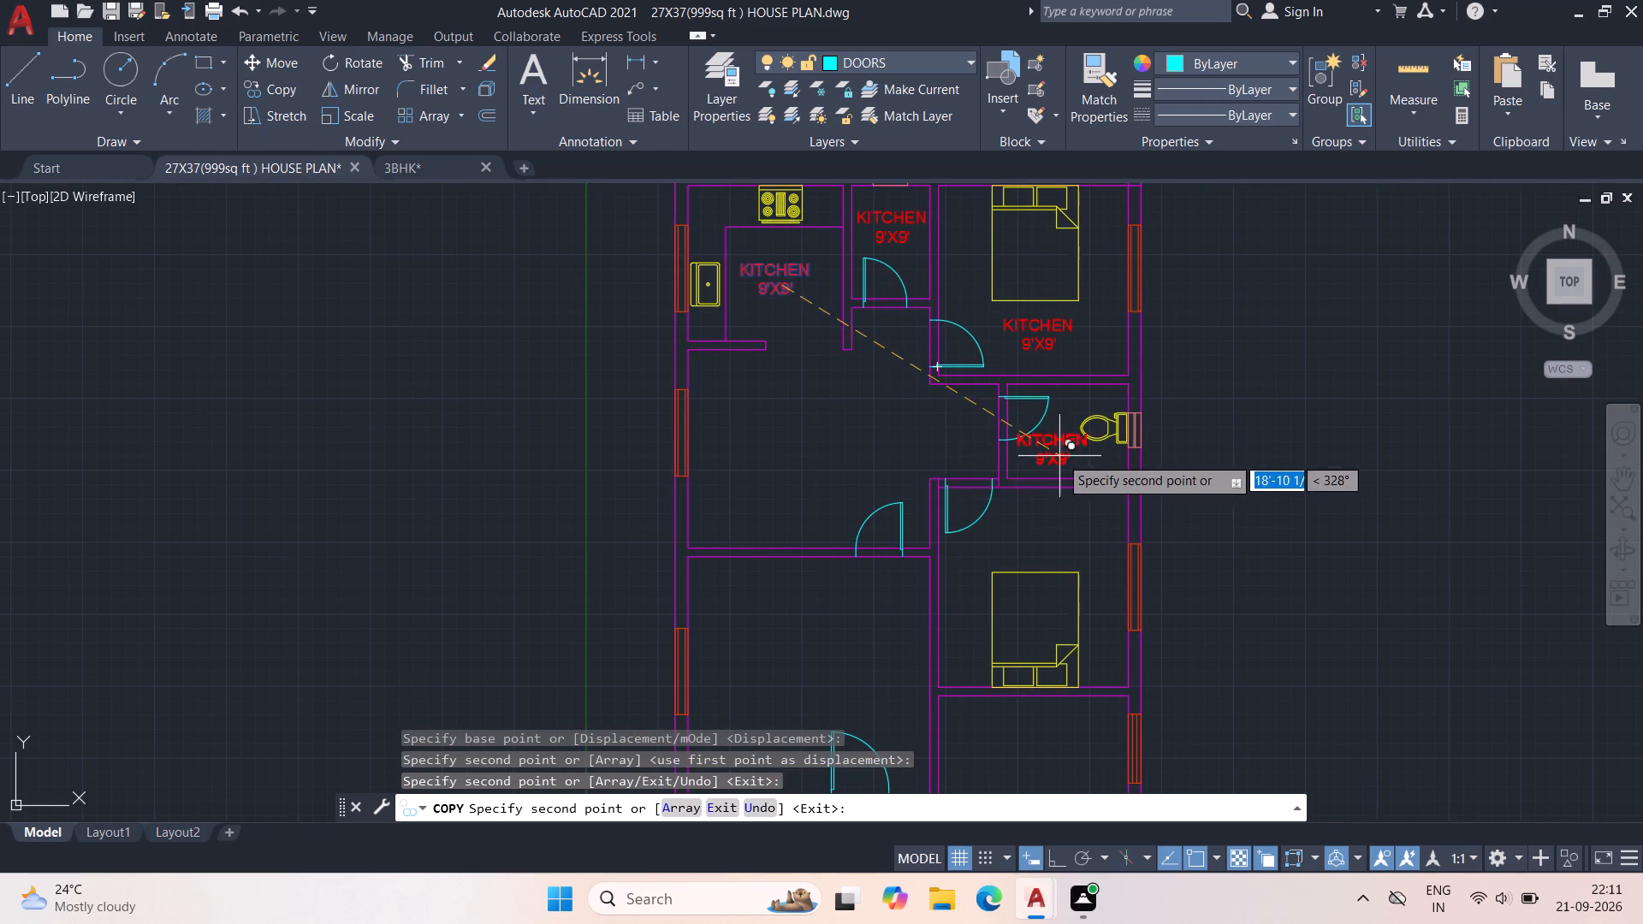
pyautogui.click(812, 470)
pyautogui.moveTo(818, 643); pyautogui.dragTo(821, 527, button='middle')
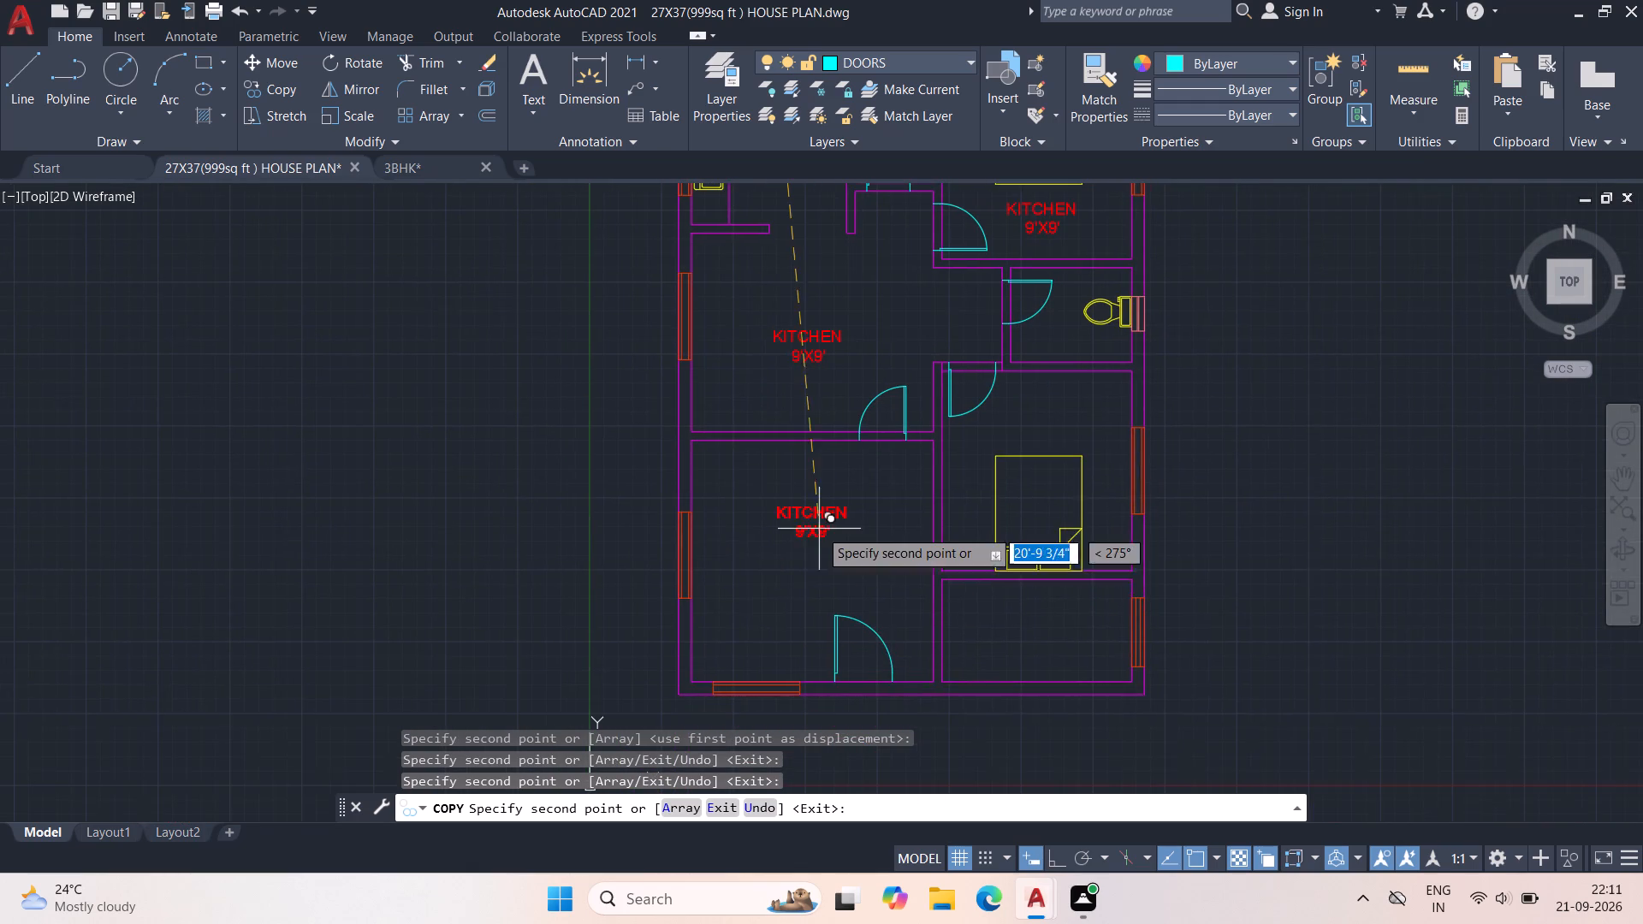
pyautogui.click(807, 558)
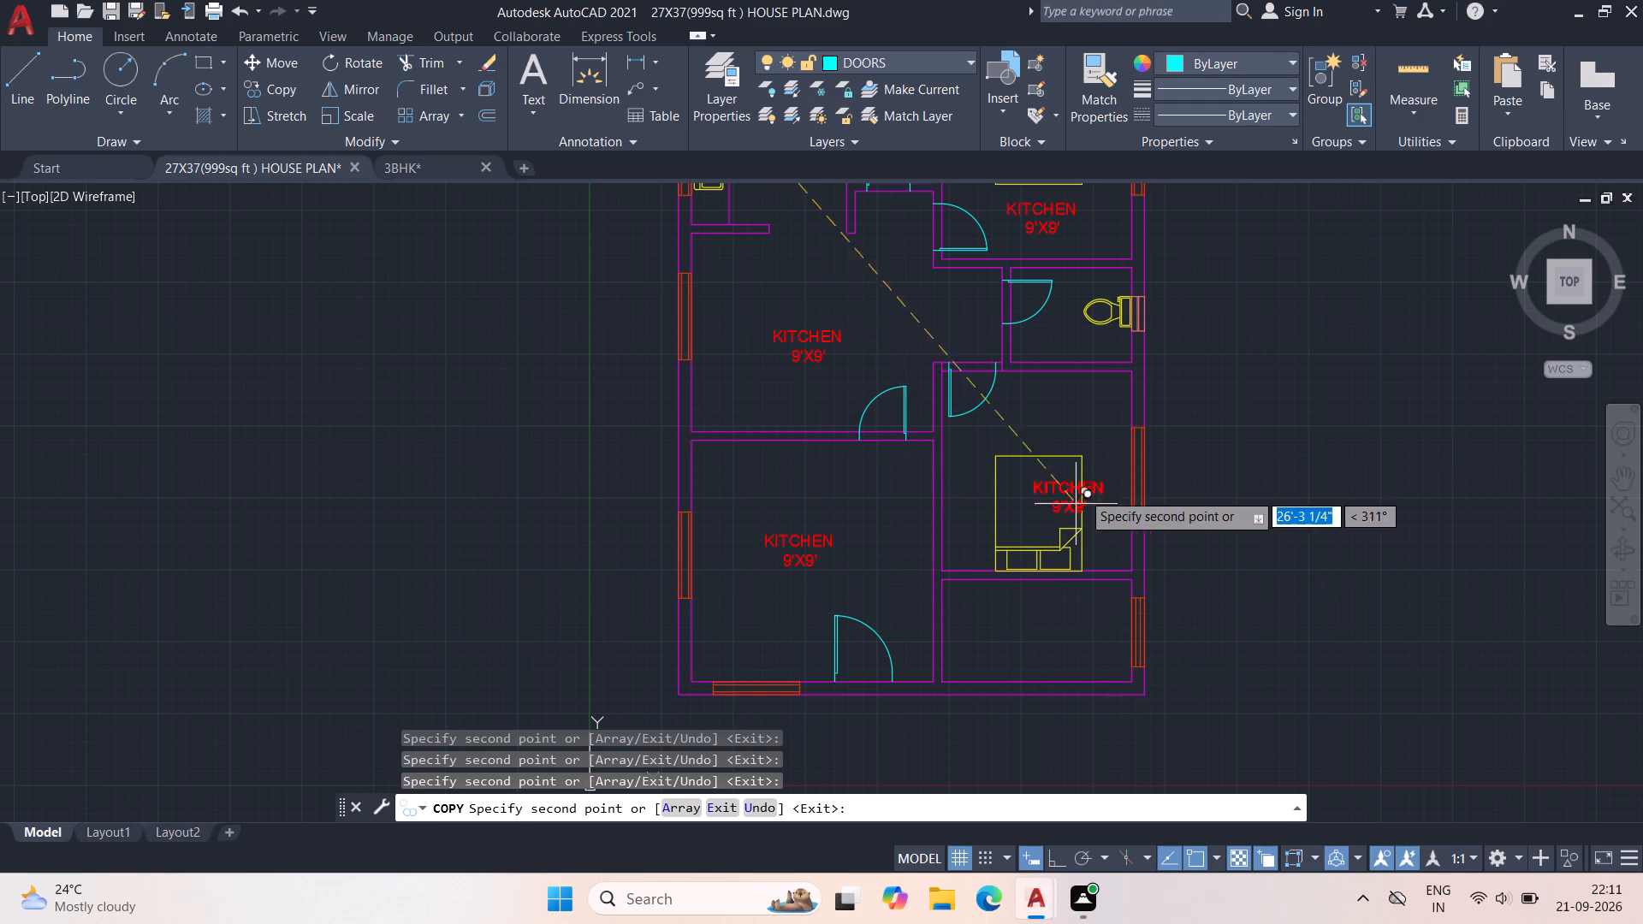
pyautogui.moveTo(1068, 593); pyautogui.dragTo(916, 914, button='middle')
pyautogui.press('Escape')
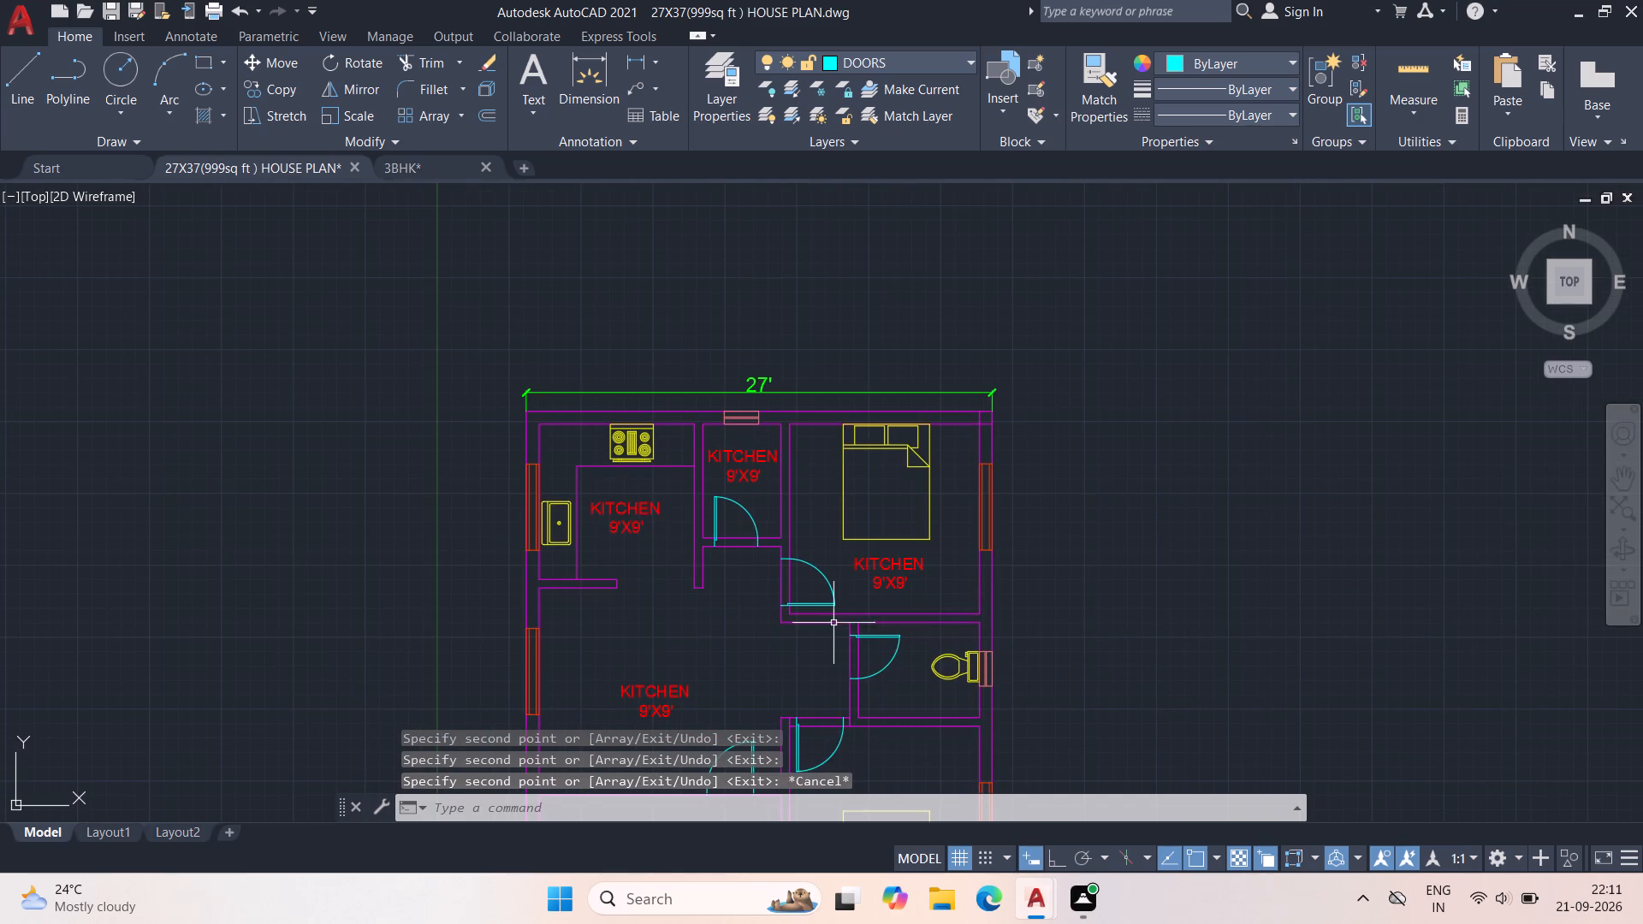
# Replace KITCHEN with BEDROOM -1 in the upper bedroom's label and widen its text box to about 6'-3" so the name fits on one line.
pyautogui.scroll(2, 876, 613)
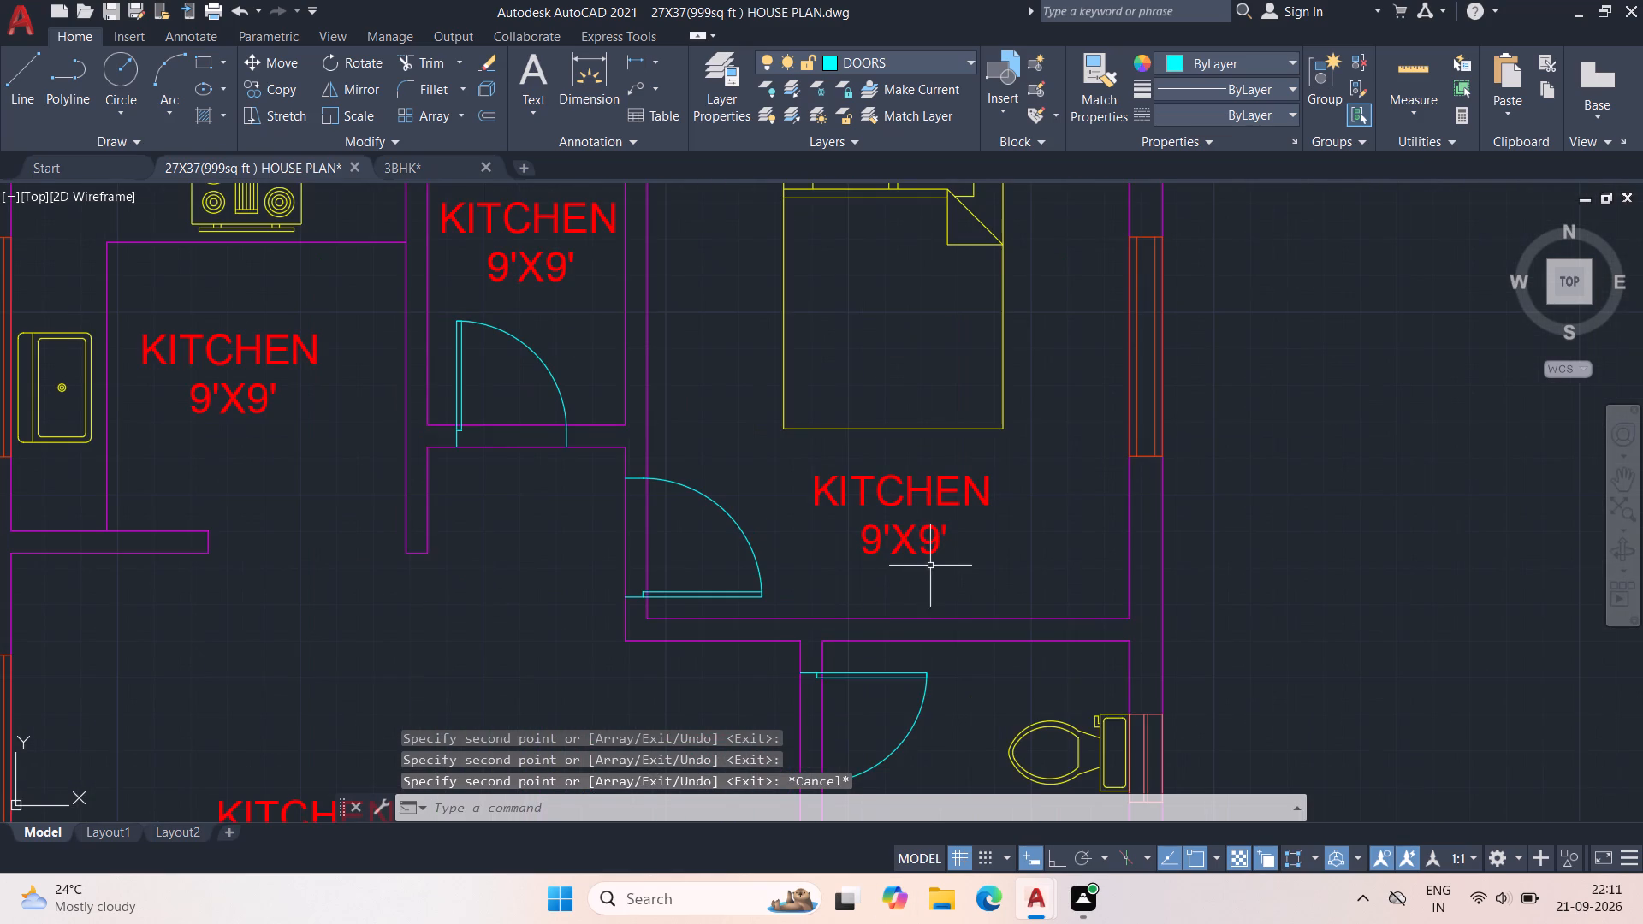
pyautogui.scroll(2, 933, 560)
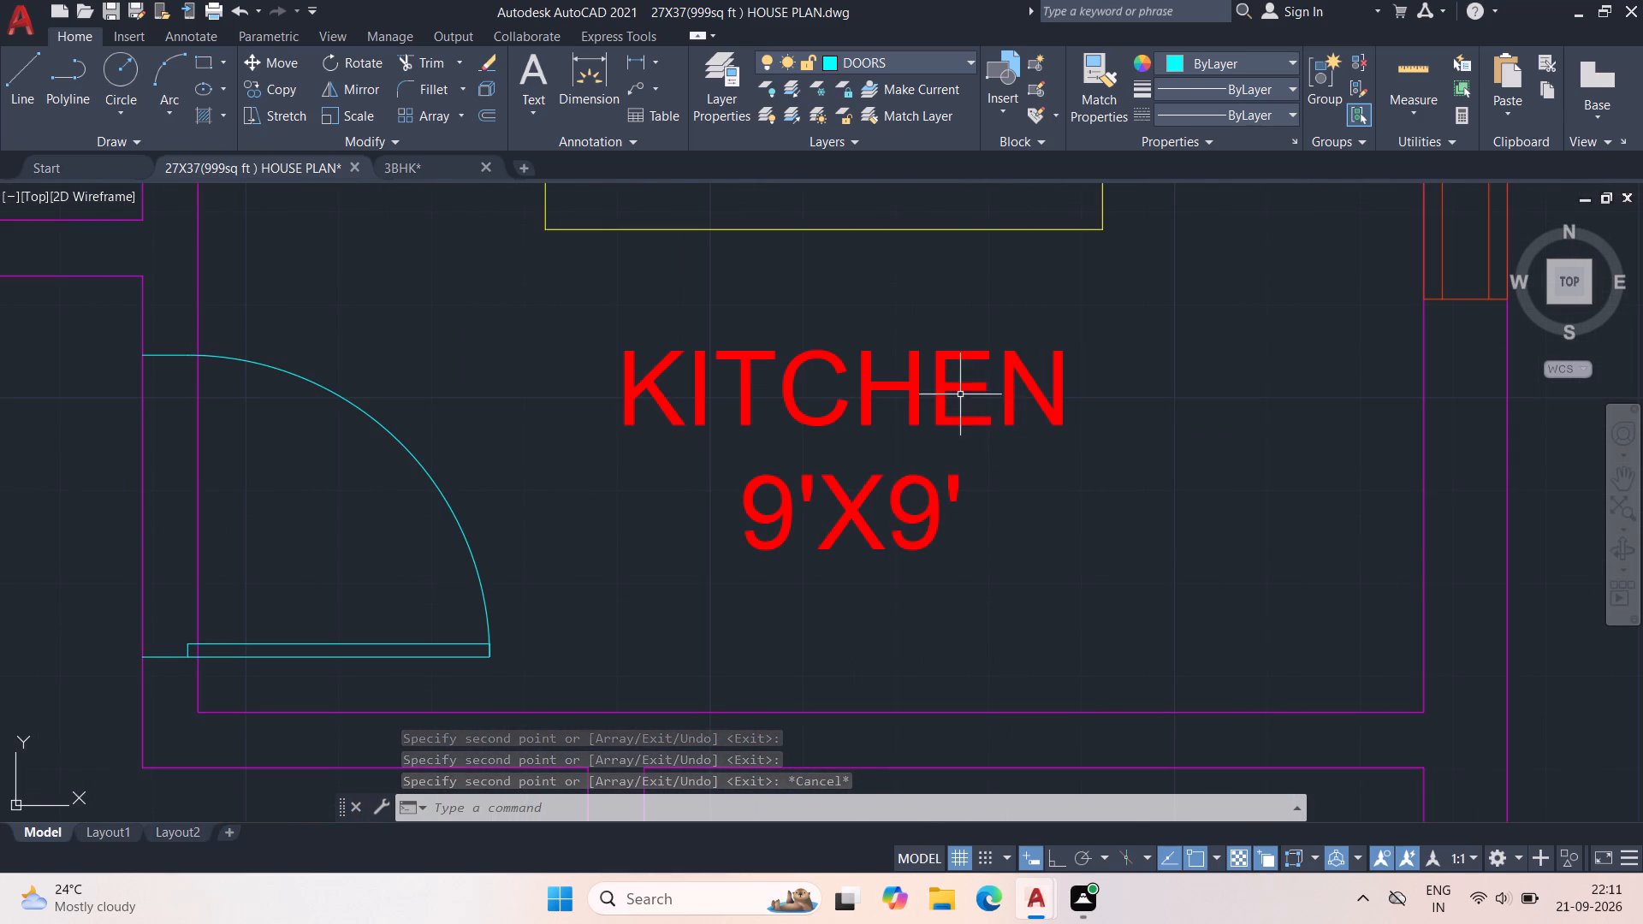
pyautogui.doubleClick(953, 389)
pyautogui.click(1100, 391)
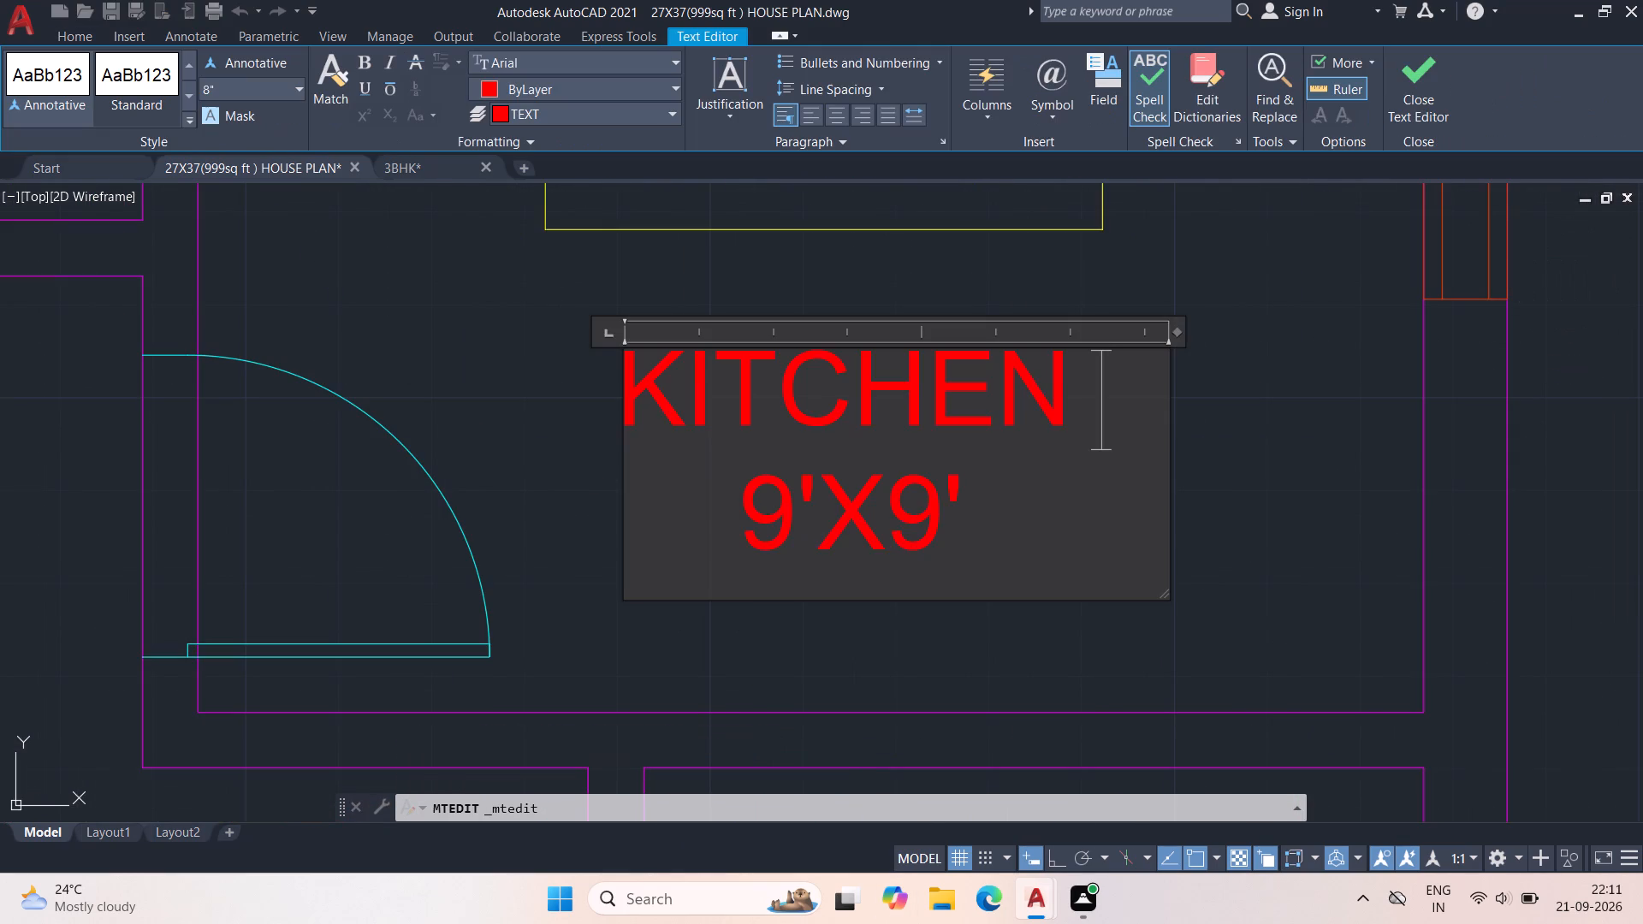
pyautogui.press('BackSpace')
pyautogui.press('BackSpace')
pyautogui.press('BackSpace')
pyautogui.press('BackSpace')
pyautogui.press('BackSpace')
pyautogui.press('BackSpace')
pyautogui.press('BackSpace')
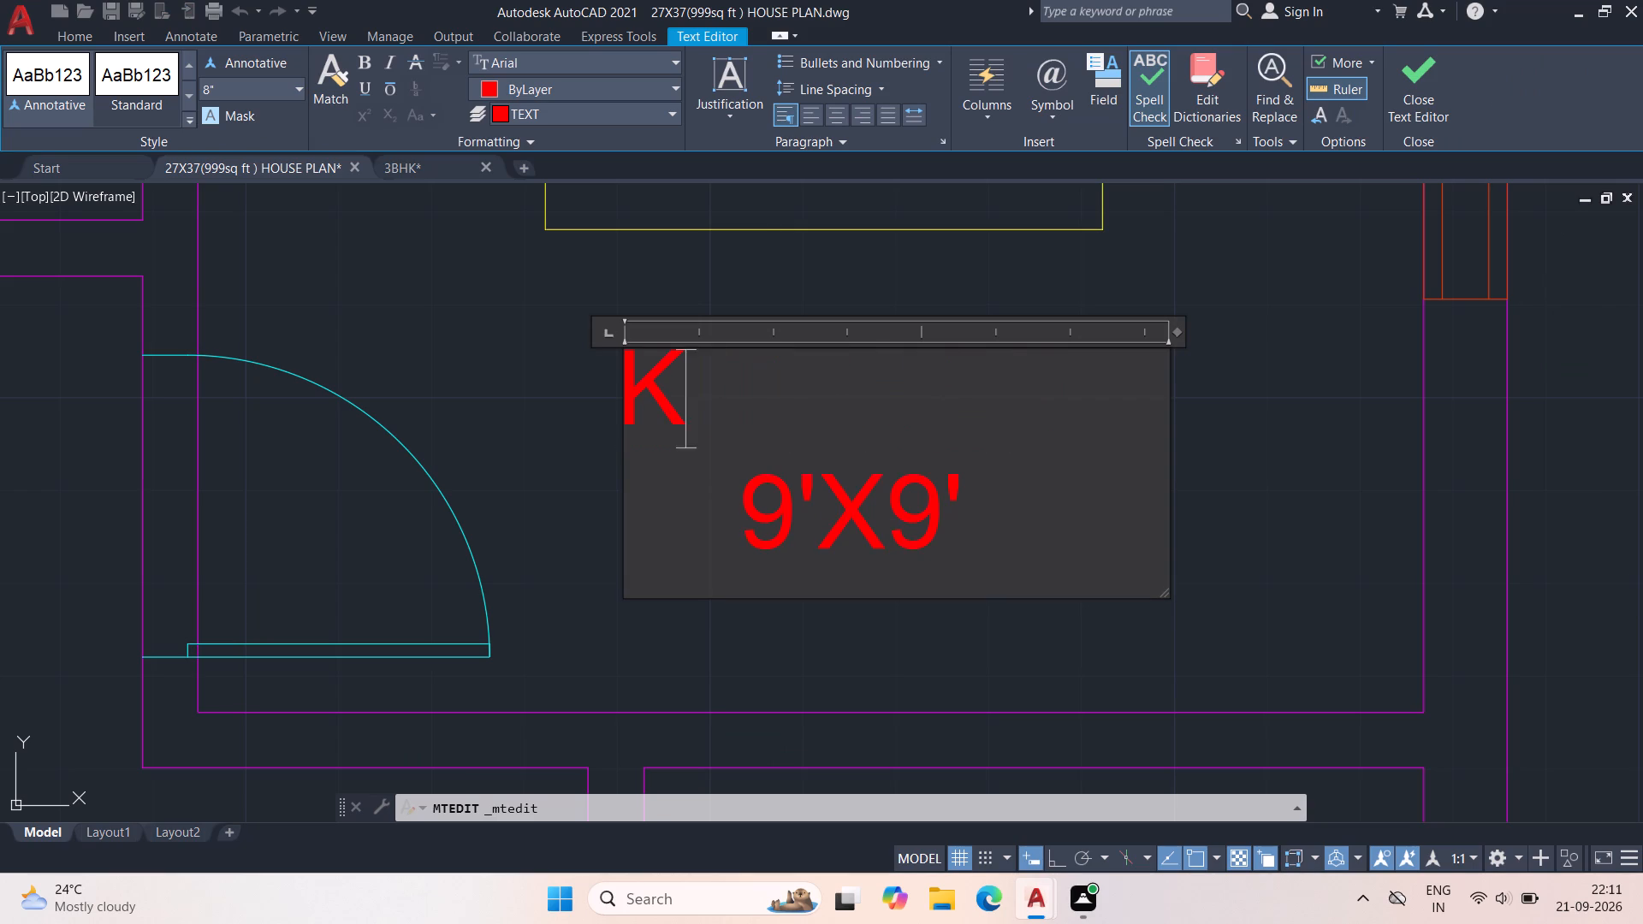
pyautogui.press('BackSpace')
pyautogui.write('BEDROOM')
pyautogui.press('space')
pyautogui.press('-')
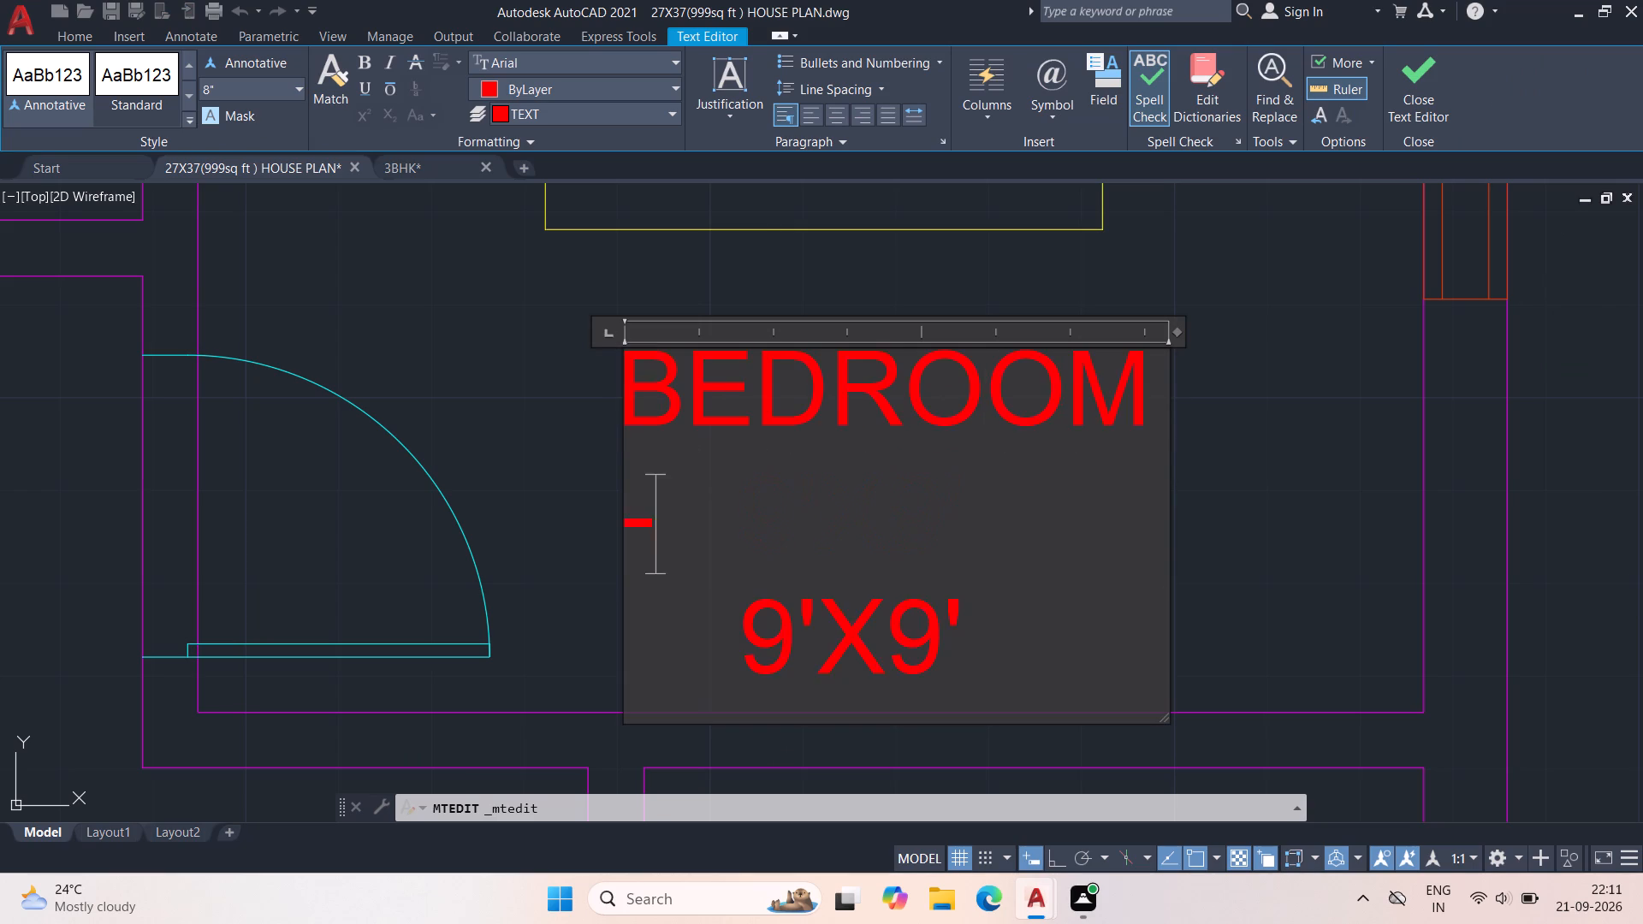
pyautogui.press('1')
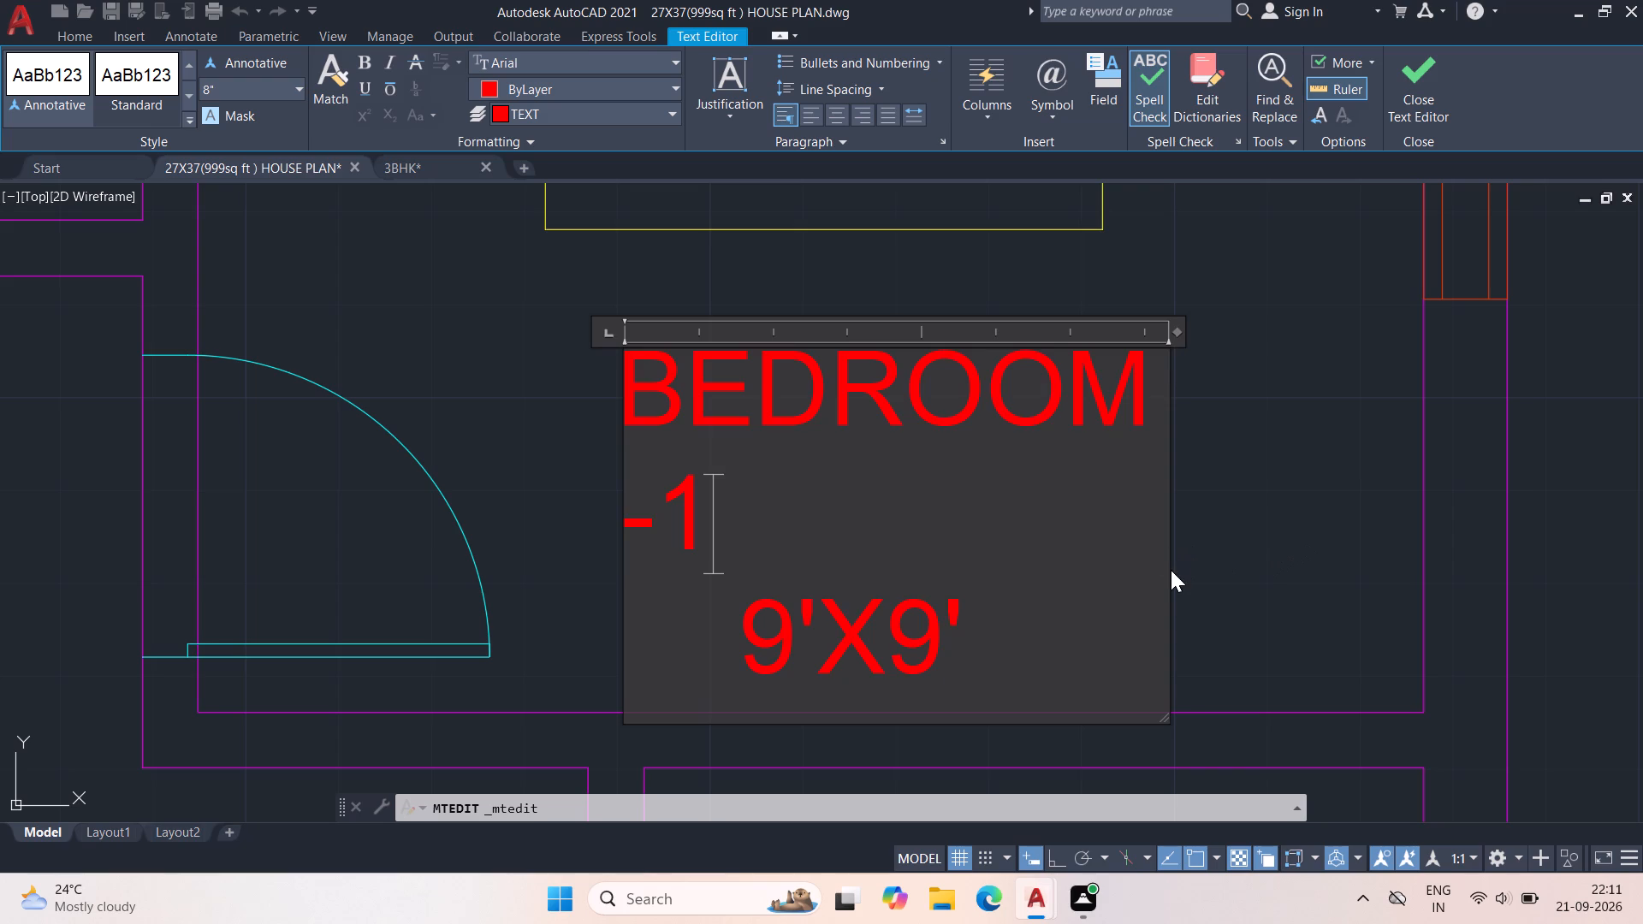
pyautogui.moveTo(1168, 574); pyautogui.dragTo(1326, 538)
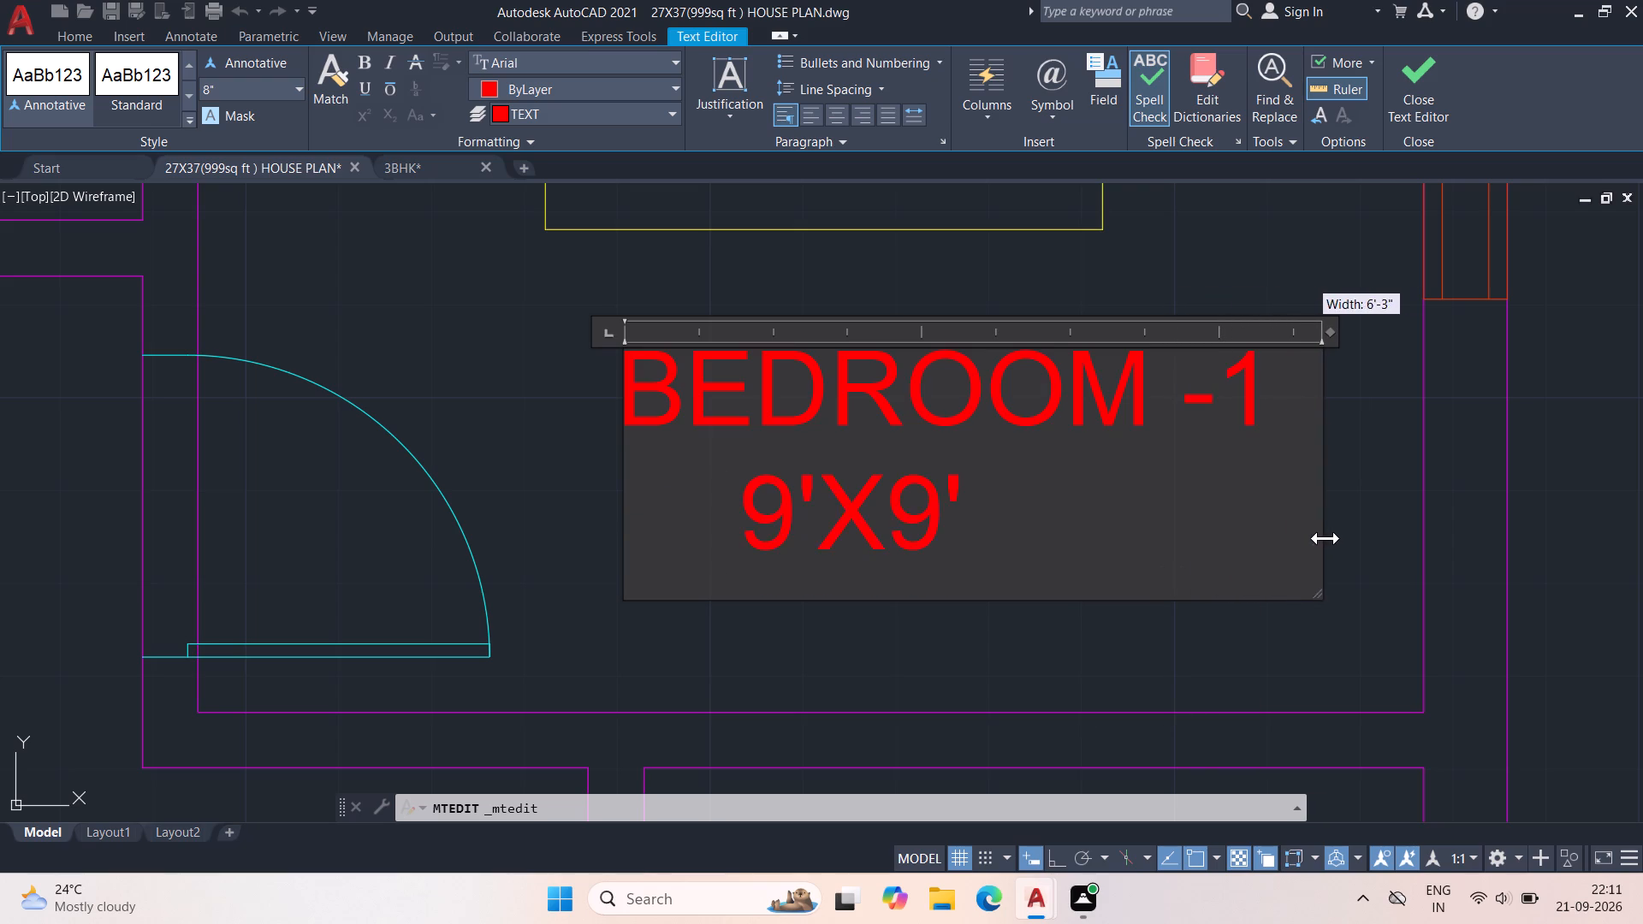
pyautogui.moveTo(1326, 538); pyautogui.dragTo(1337, 538)
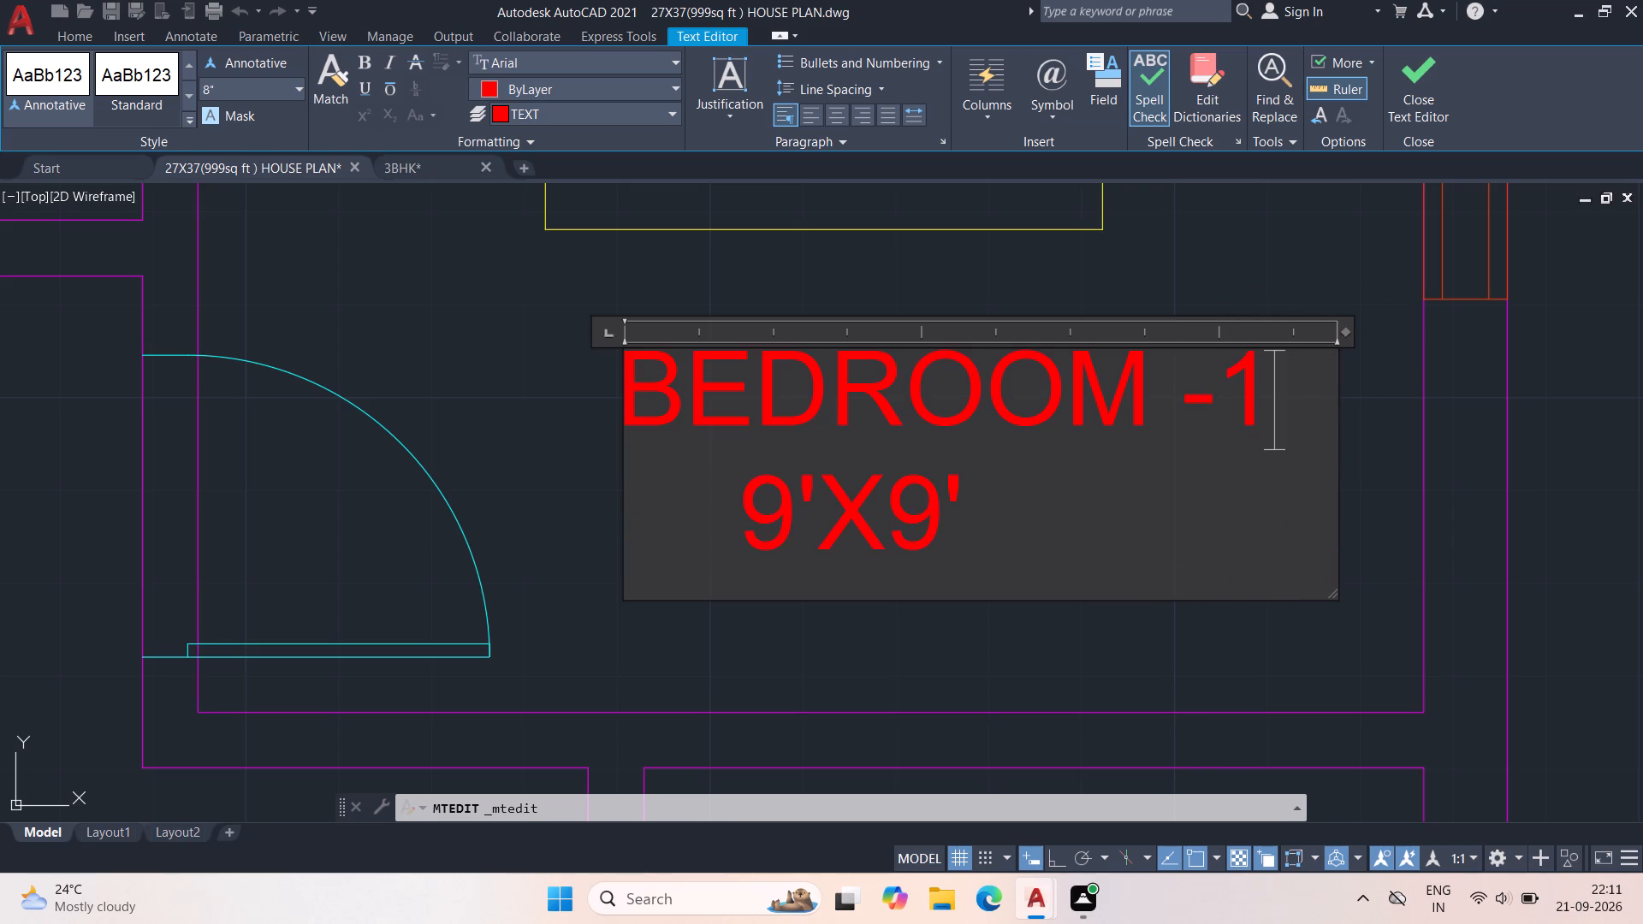
# Change the size line of the BEDROOM -1 label to 11'X11', indent it two more spaces, and close the text edit.
pyautogui.click(803, 525)
pyautogui.press('BackSpace')
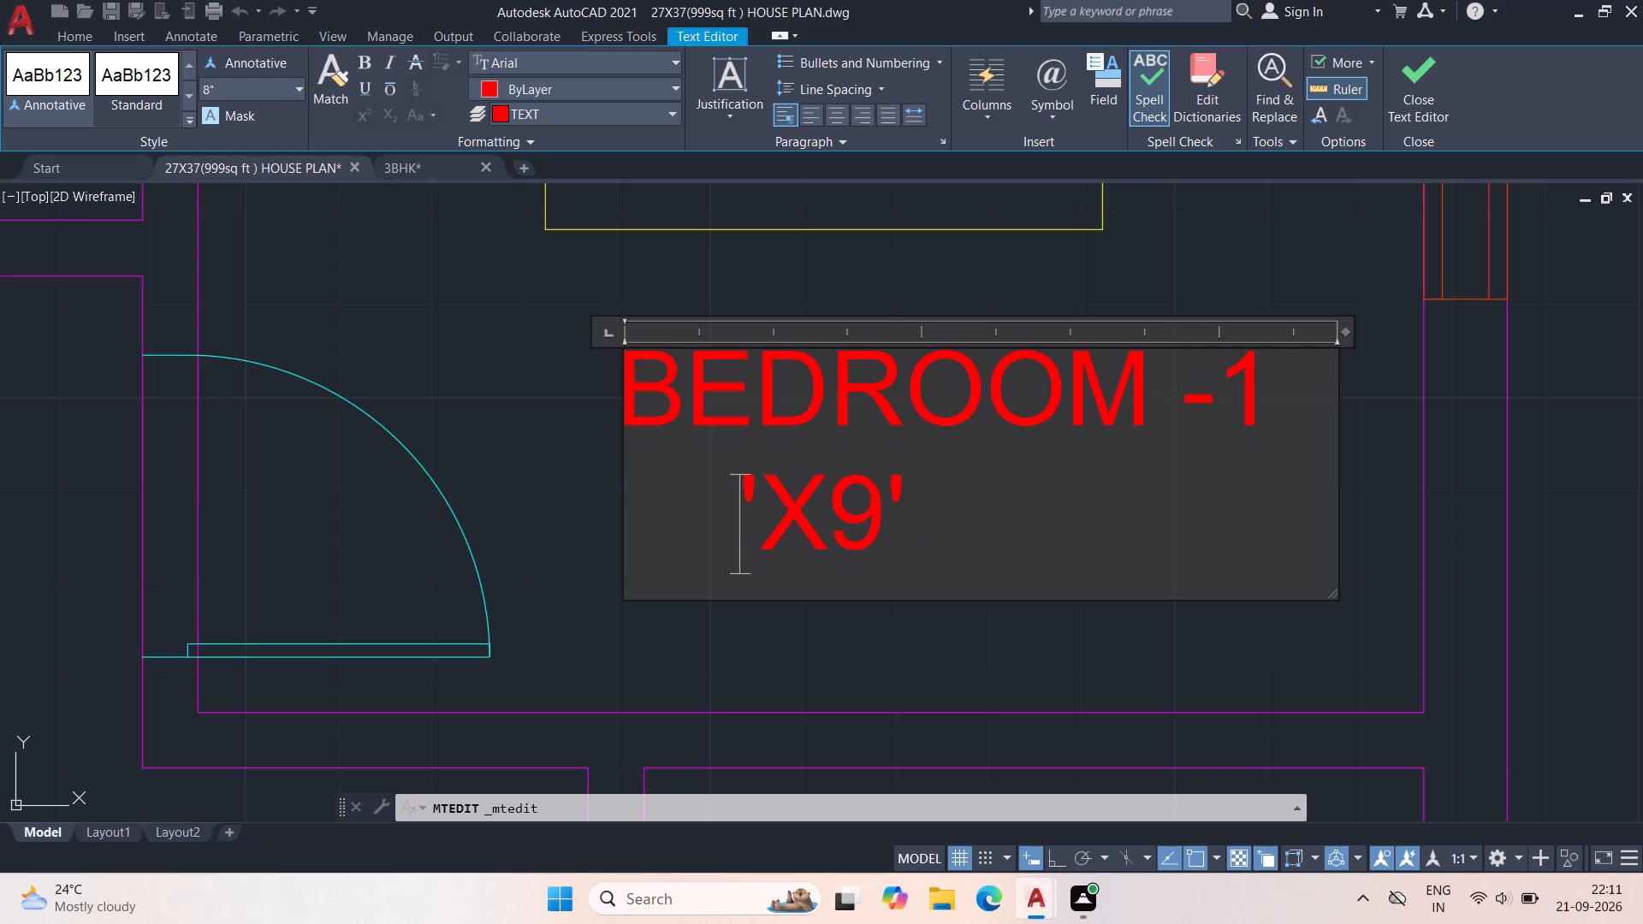
pyautogui.write('11')
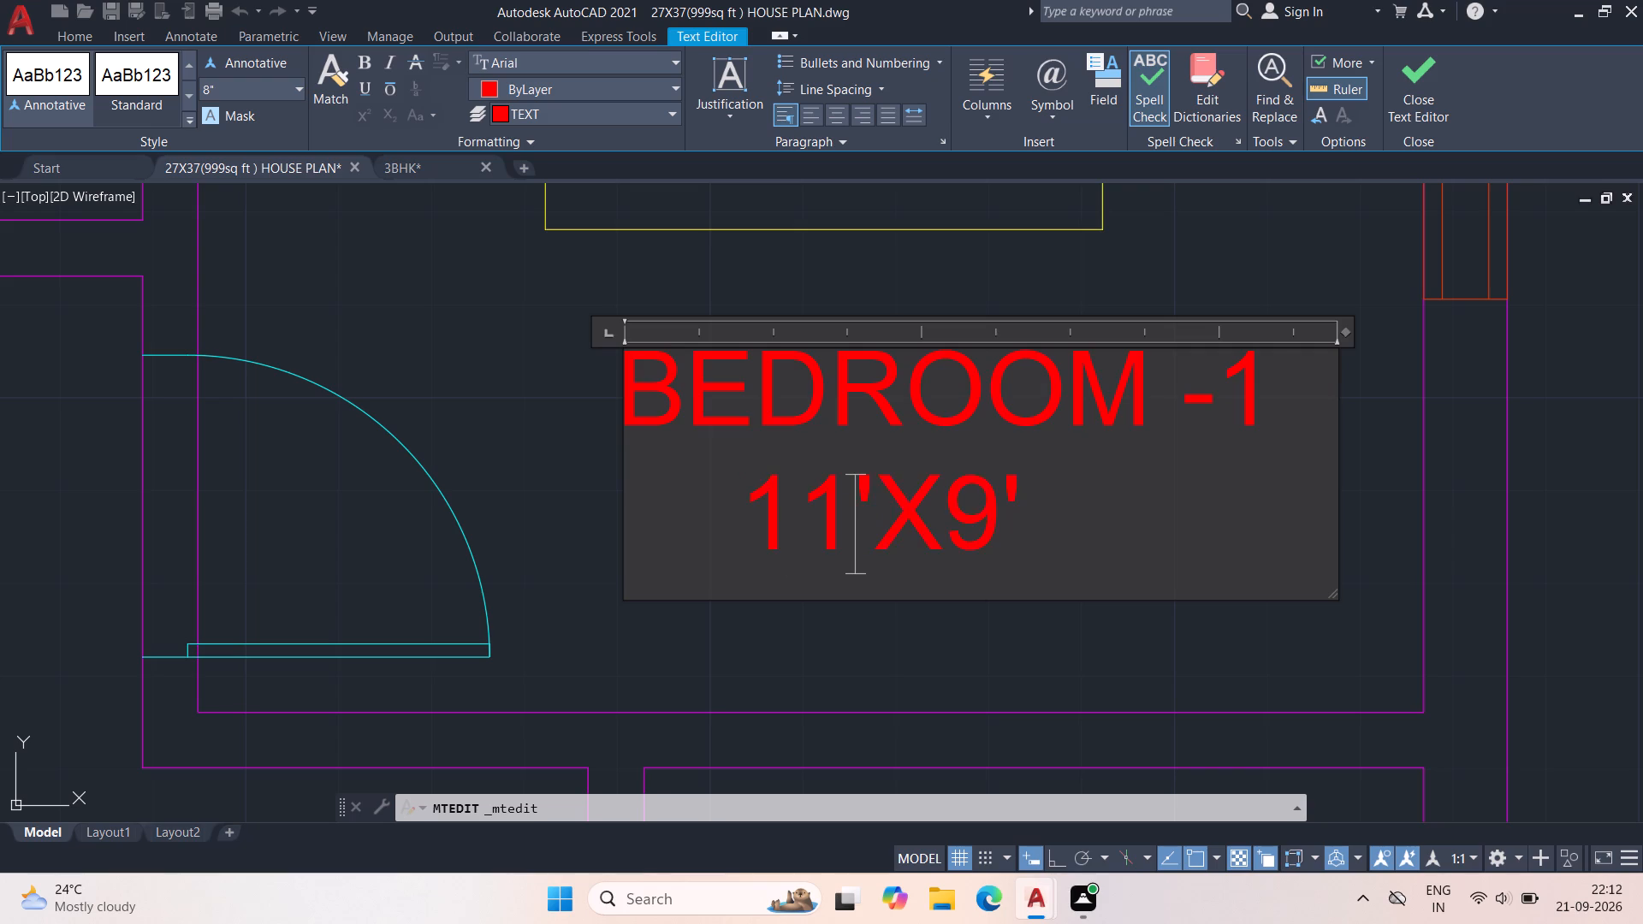
pyautogui.click(1004, 526)
pyautogui.press('BackSpace')
pyautogui.write('11')
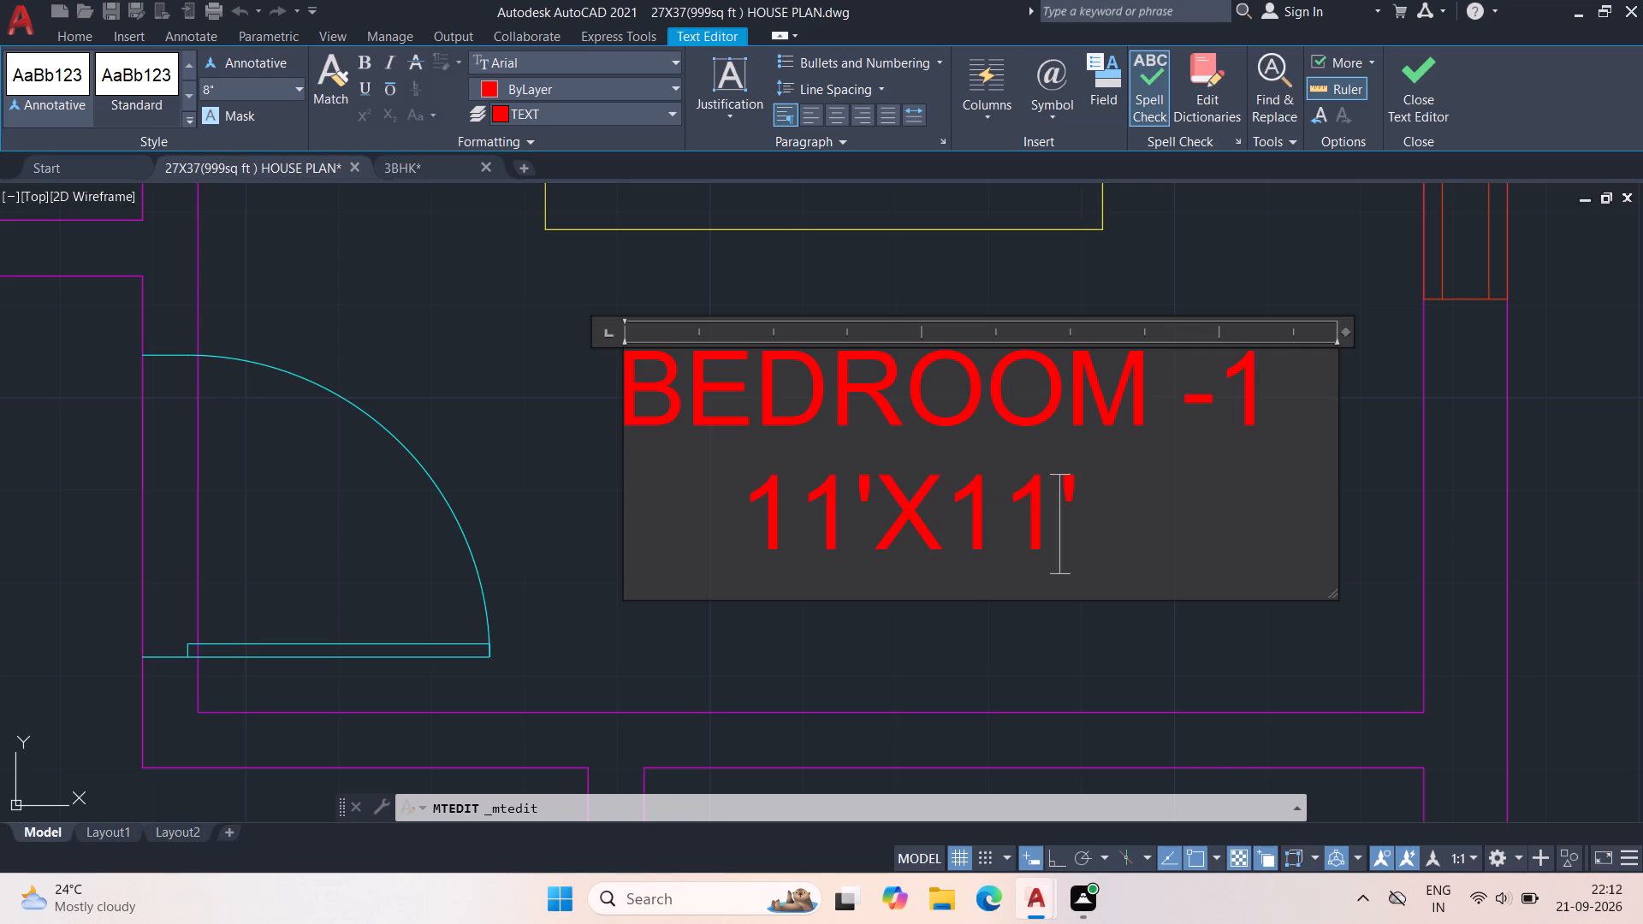
pyautogui.click(730, 516)
pyautogui.press('space')
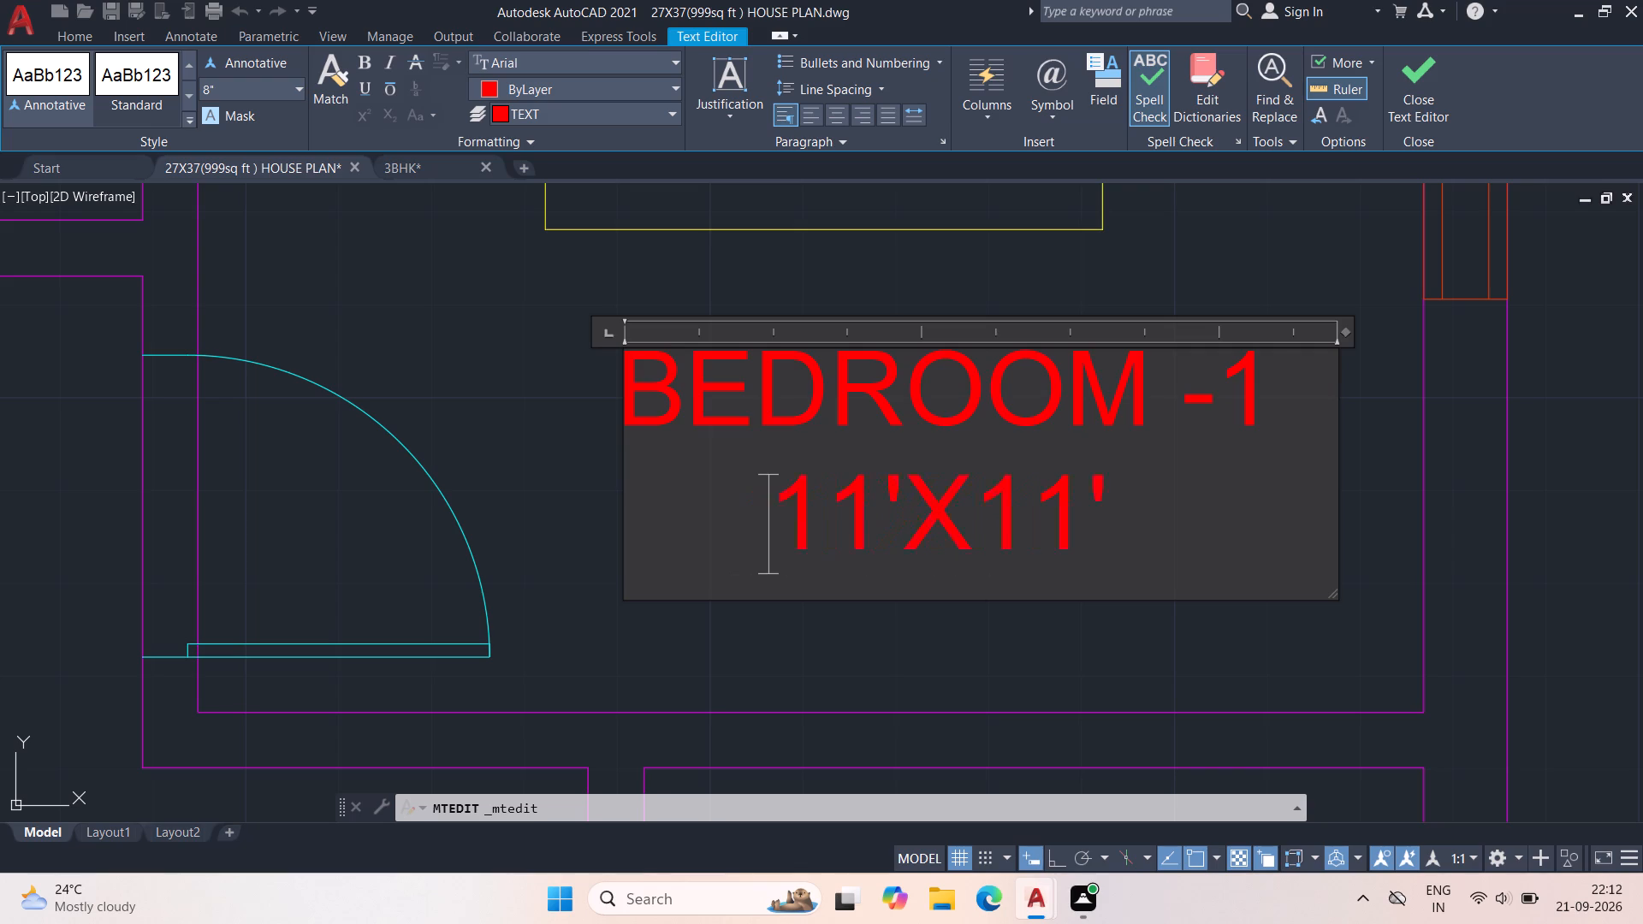
pyautogui.press('space')
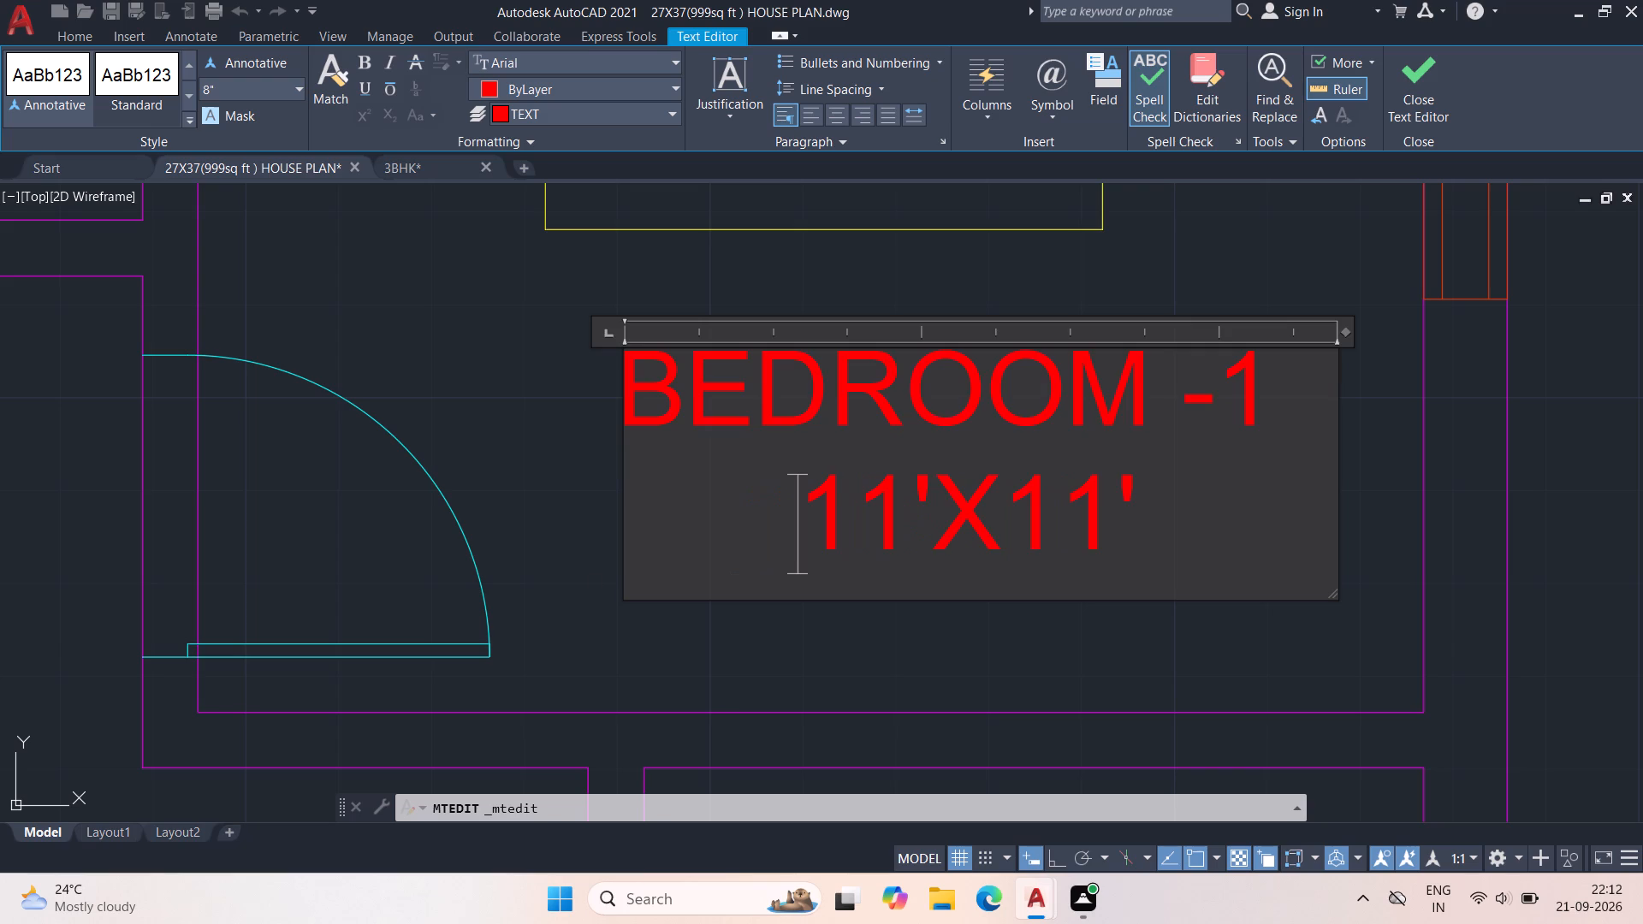
pyautogui.click(572, 505)
# Copy the BEDROOM -1 label into the lower bedroom, between its upper wall and the bed.
pyautogui.scroll(-2, 572, 505)
pyautogui.click(733, 502)
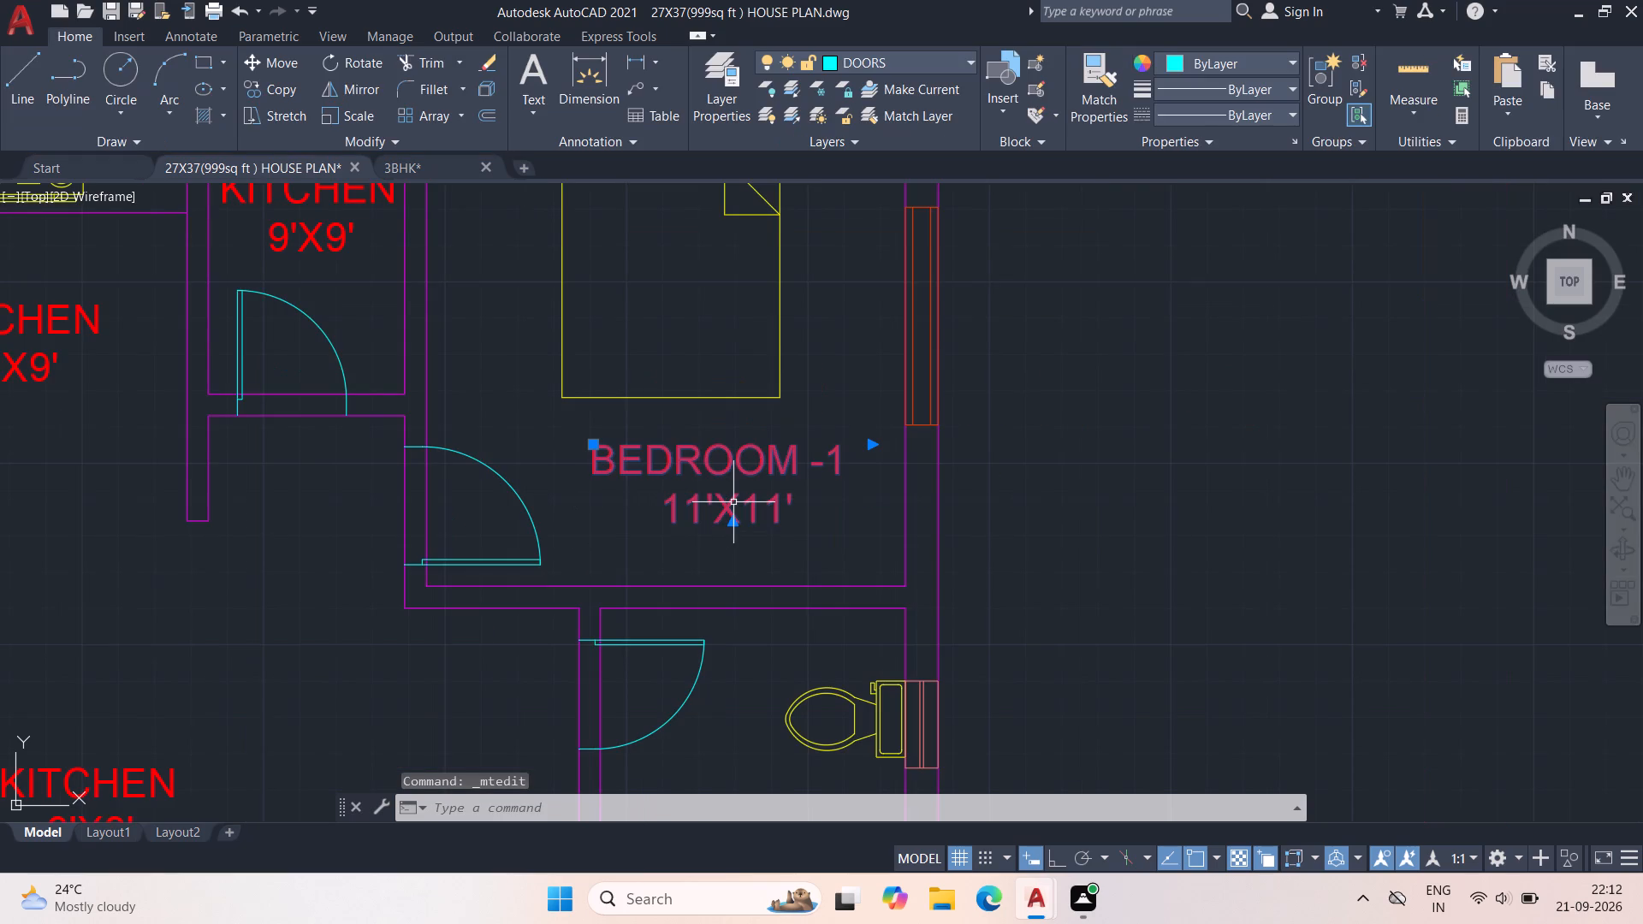
pyautogui.write('CO')
pyautogui.press('space')
pyautogui.click(733, 502)
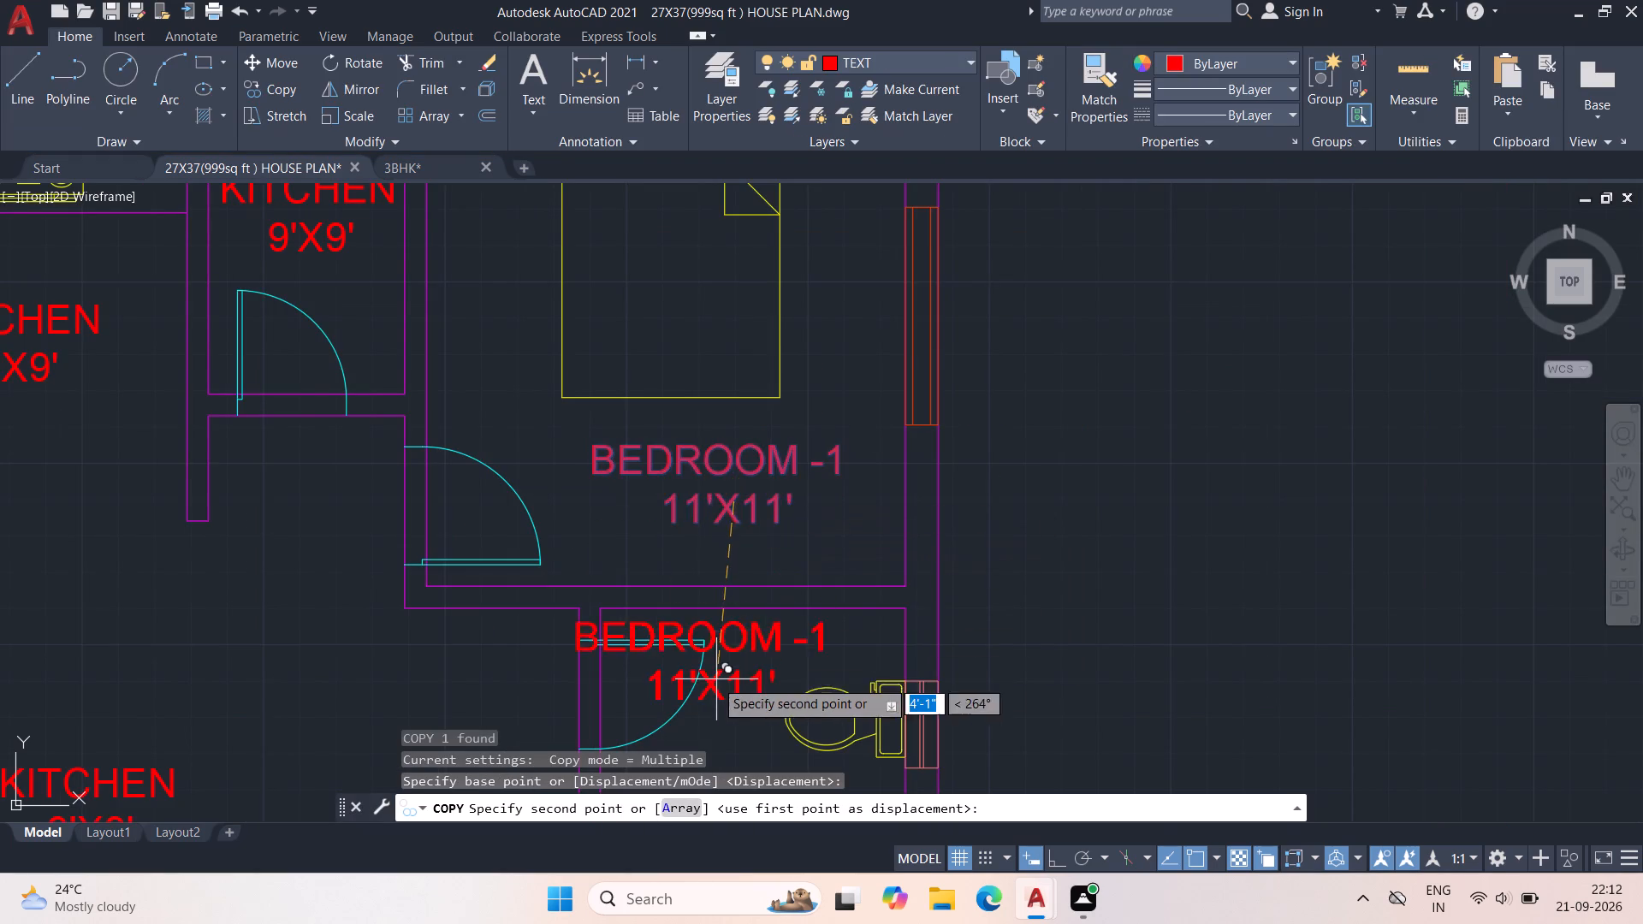
pyautogui.moveTo(726, 667); pyautogui.dragTo(780, 165, button='middle')
pyautogui.scroll(-1, 776, 315)
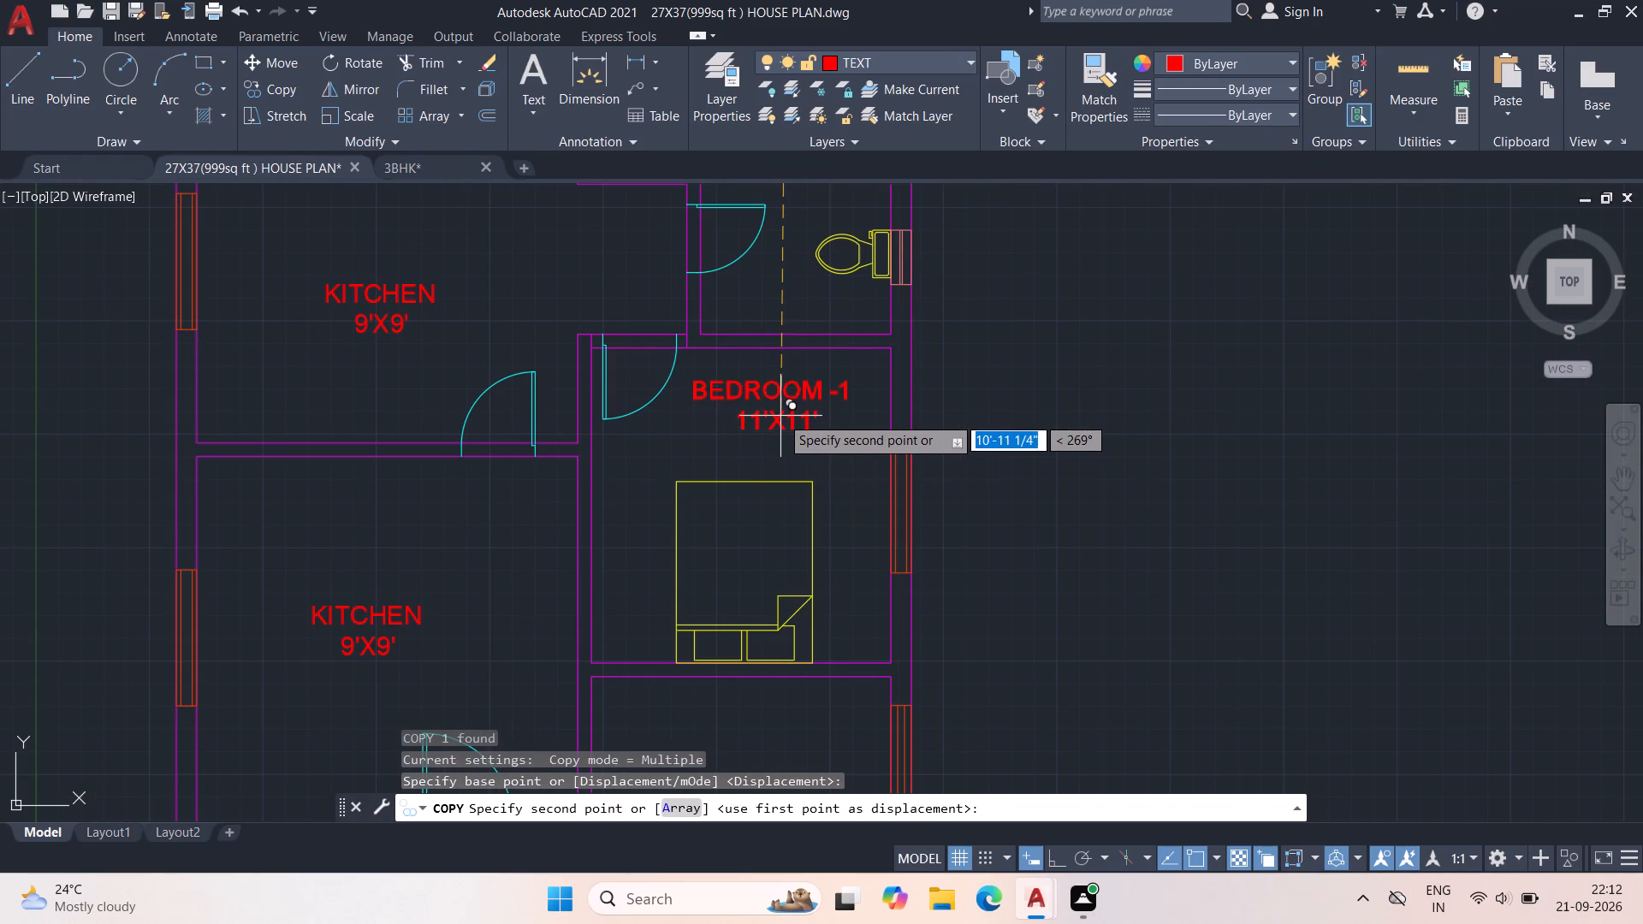
pyautogui.click(775, 418)
pyautogui.press('Escape')
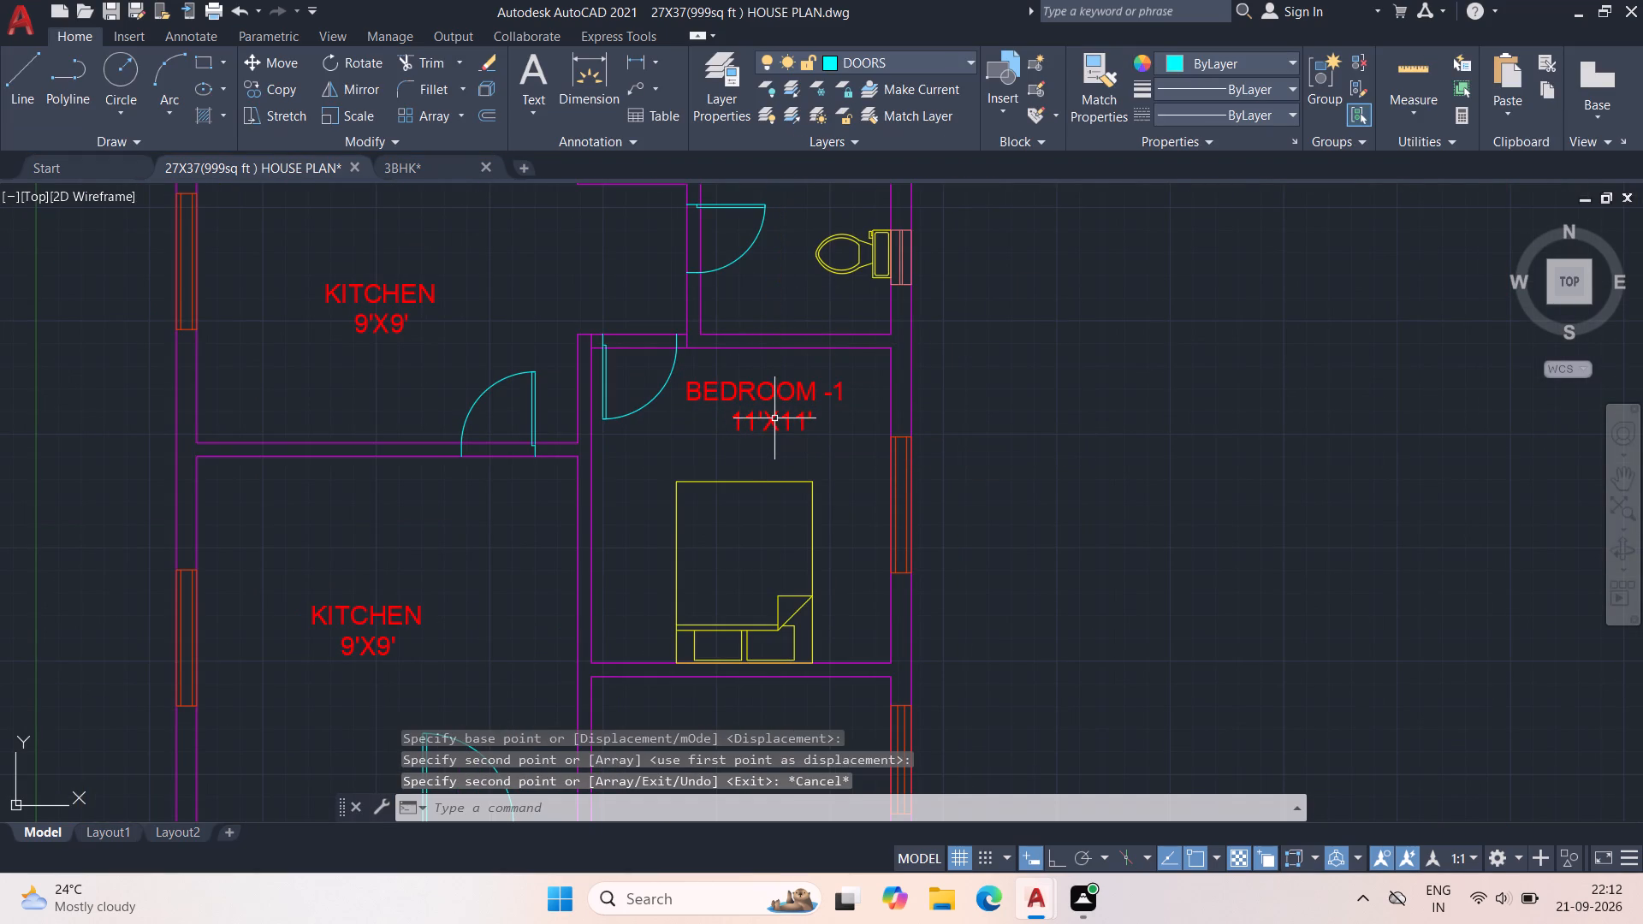
# Open the copied label in the lower bedroom for editing and change its name to BEDROOM -2.
pyautogui.scroll(2, 770, 413)
pyautogui.scroll(-1, 833, 420)
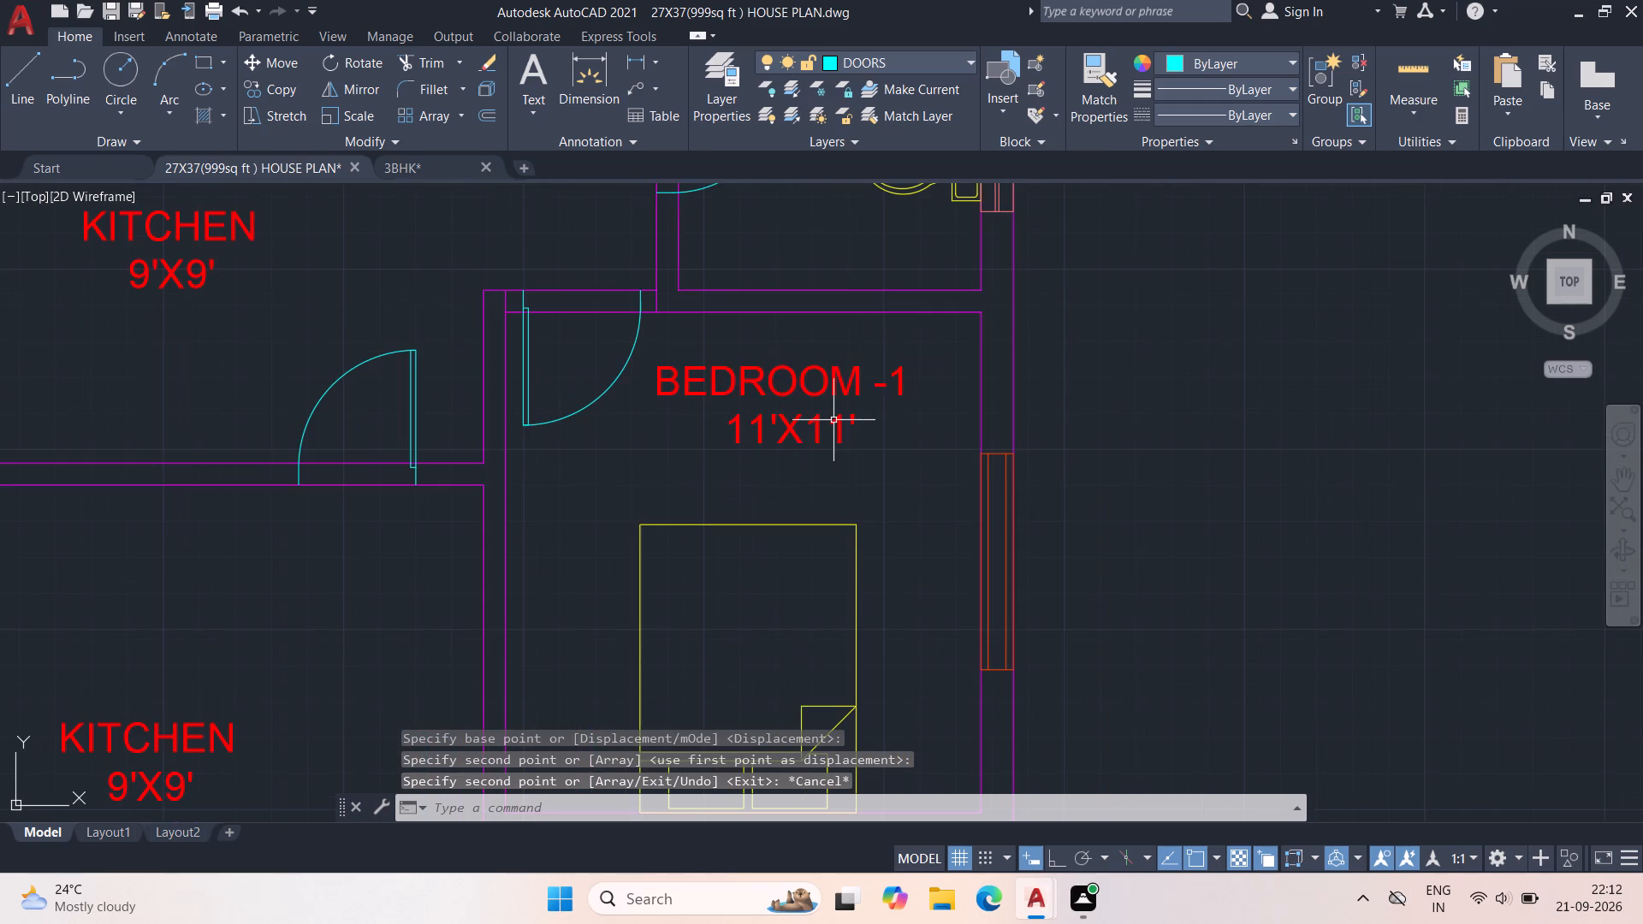
pyautogui.moveTo(837, 424); pyautogui.dragTo(857, 449, button='middle')
pyautogui.scroll(2, 836, 432)
pyautogui.doubleClick(835, 469)
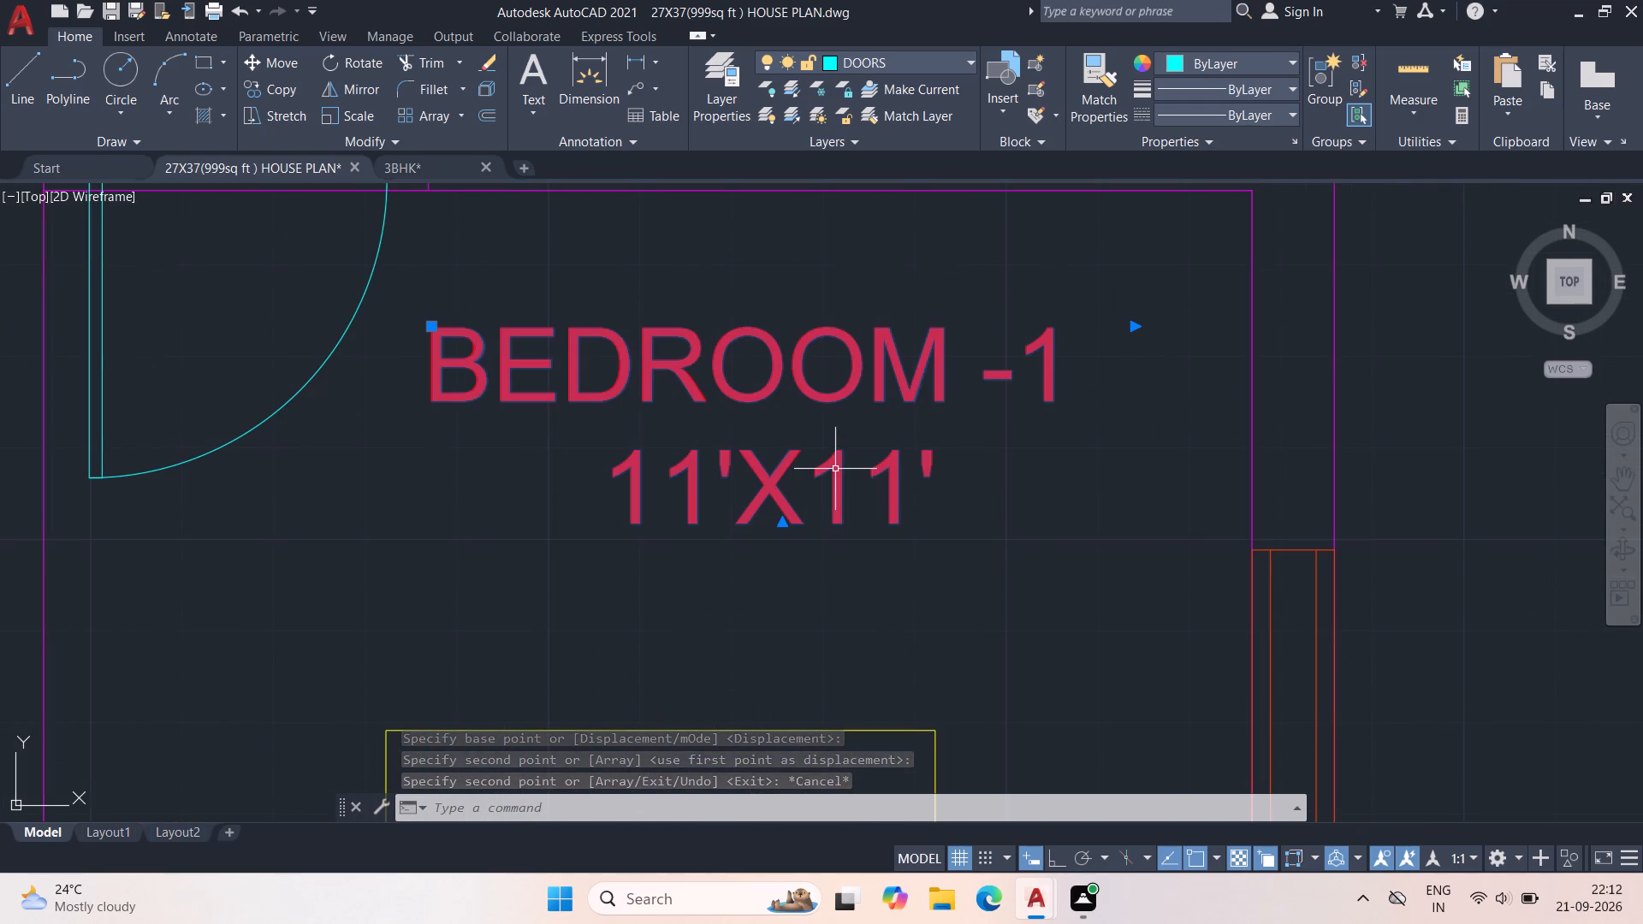
pyautogui.scroll(-2, 850, 489)
pyautogui.moveTo(897, 495); pyautogui.dragTo(901, 479, button='middle')
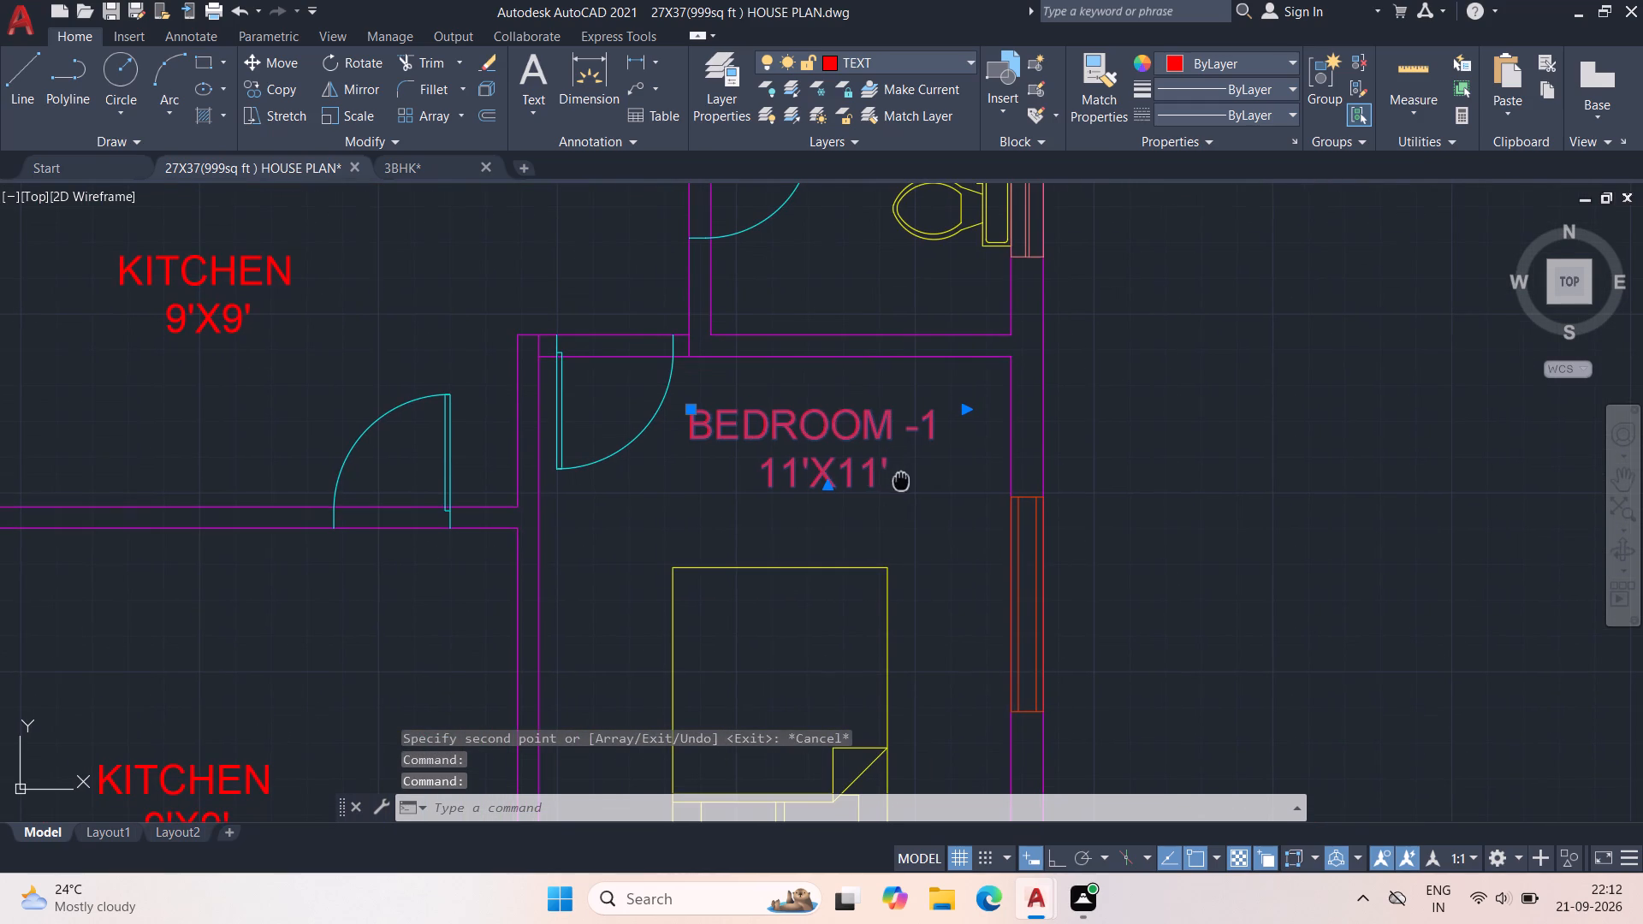
pyautogui.doubleClick(850, 482)
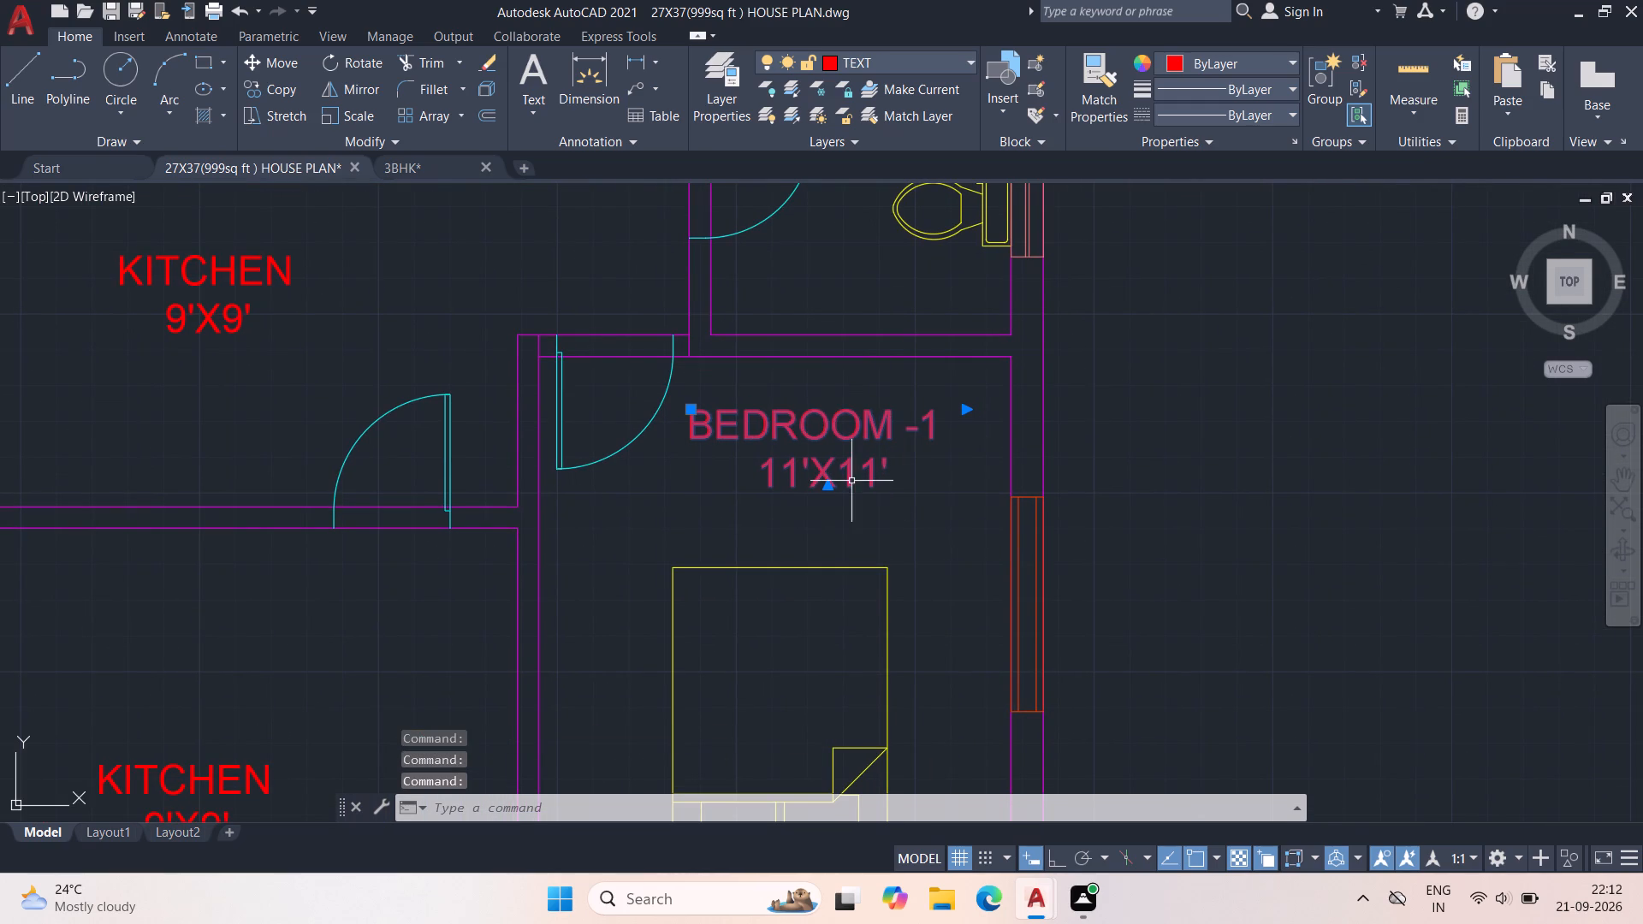
pyautogui.scroll(2, 851, 481)
pyautogui.doubleClick(845, 441)
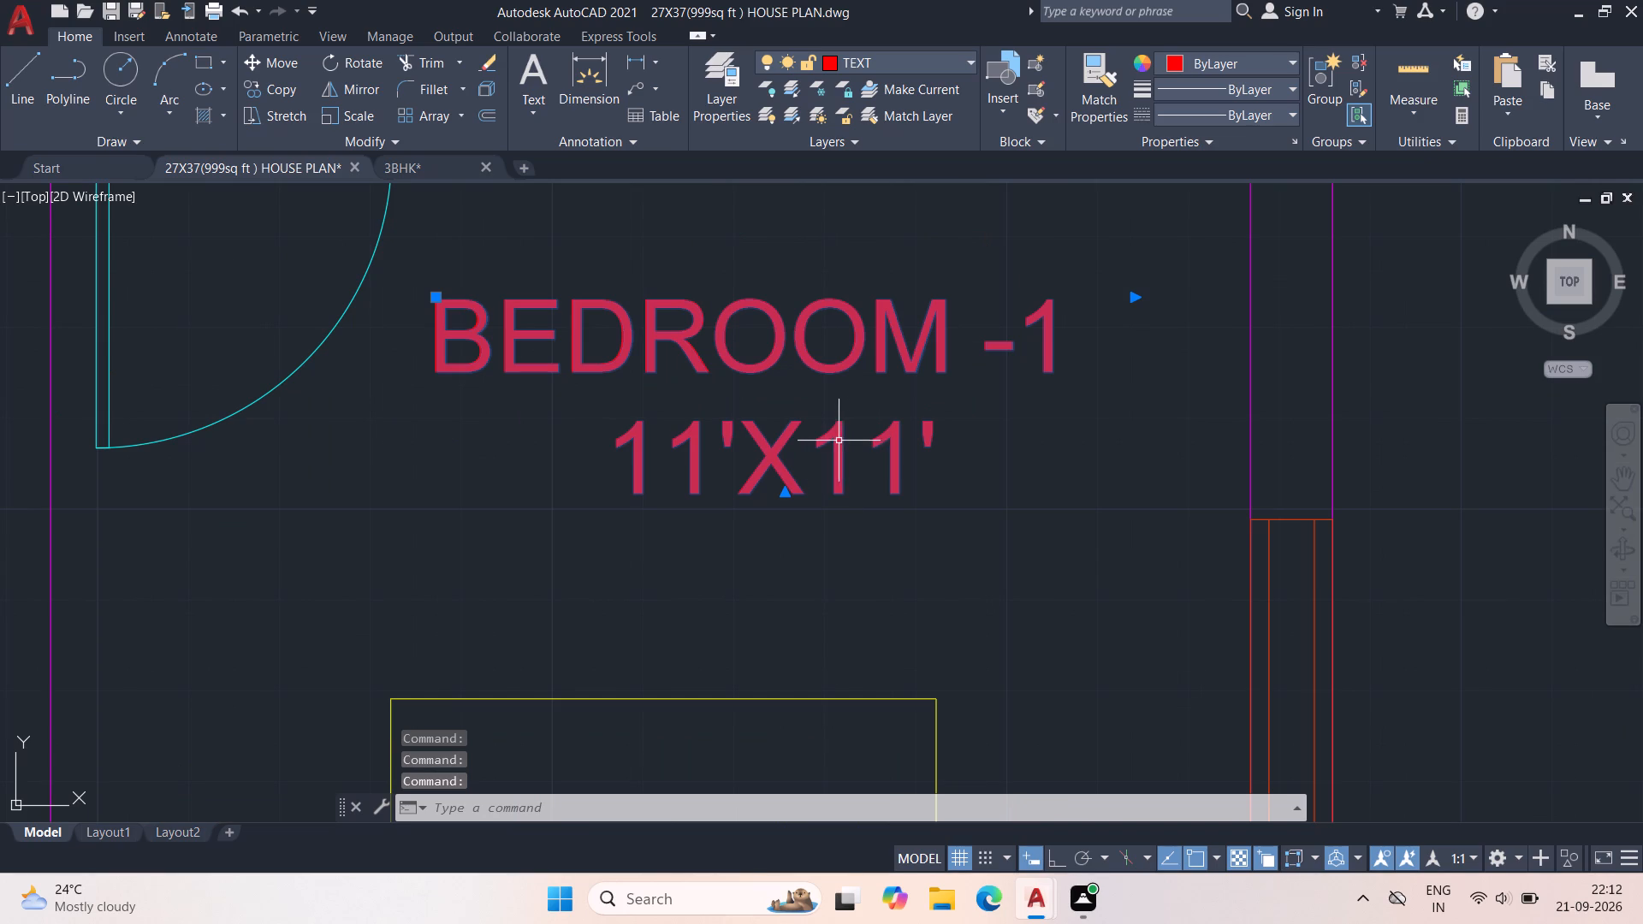
pyautogui.doubleClick(834, 435)
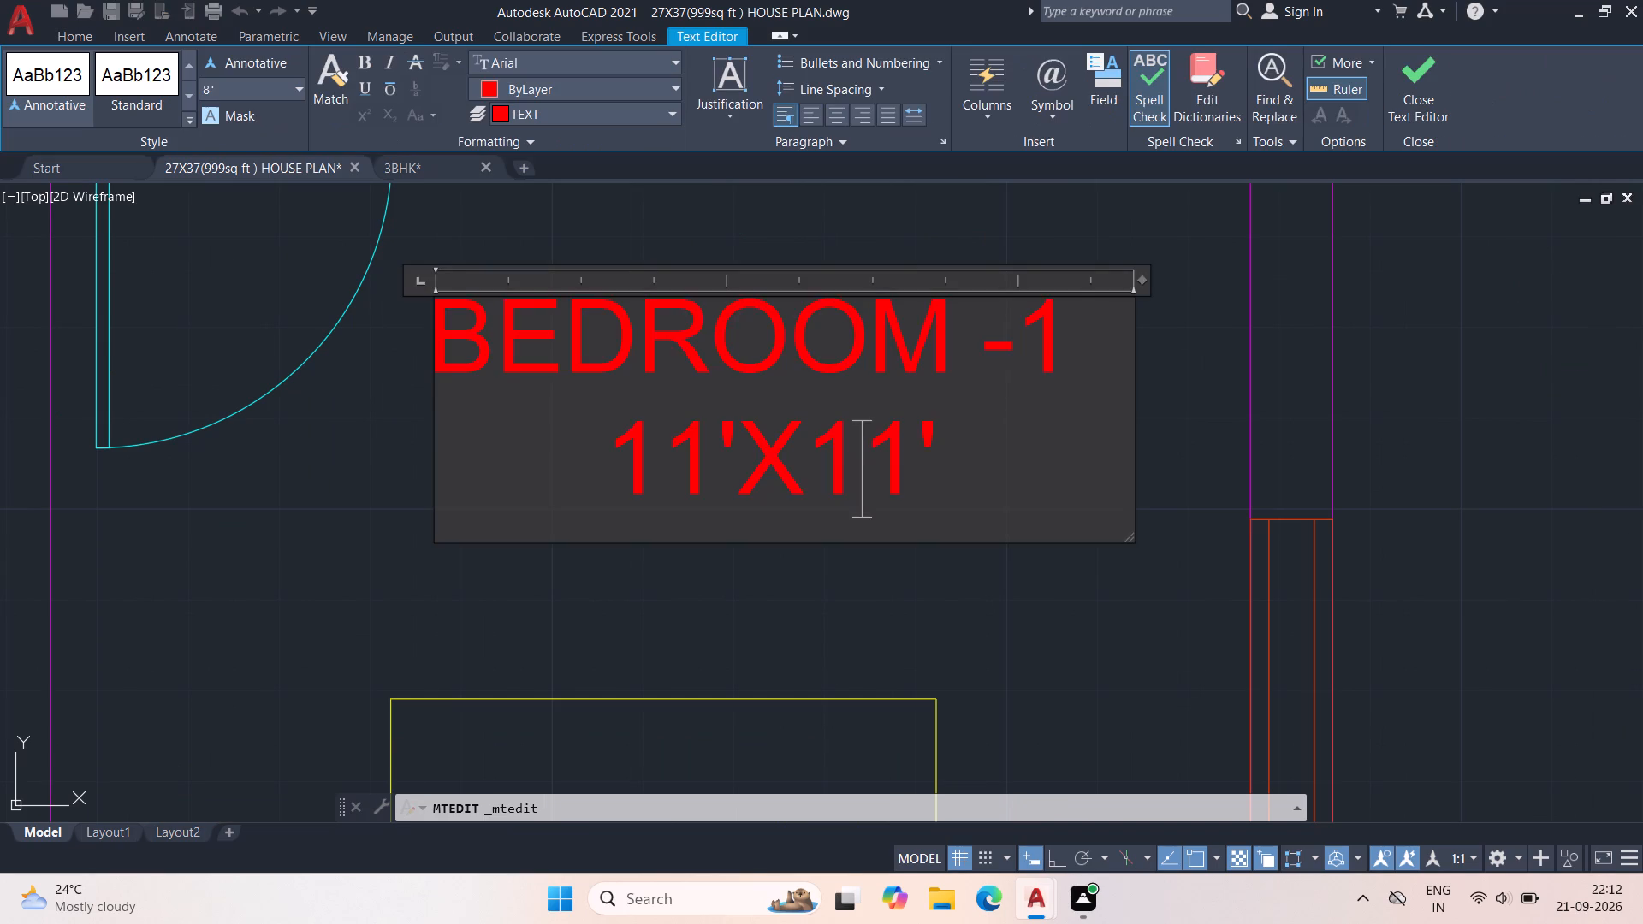
pyautogui.click(1077, 338)
pyautogui.press('BackSpace')
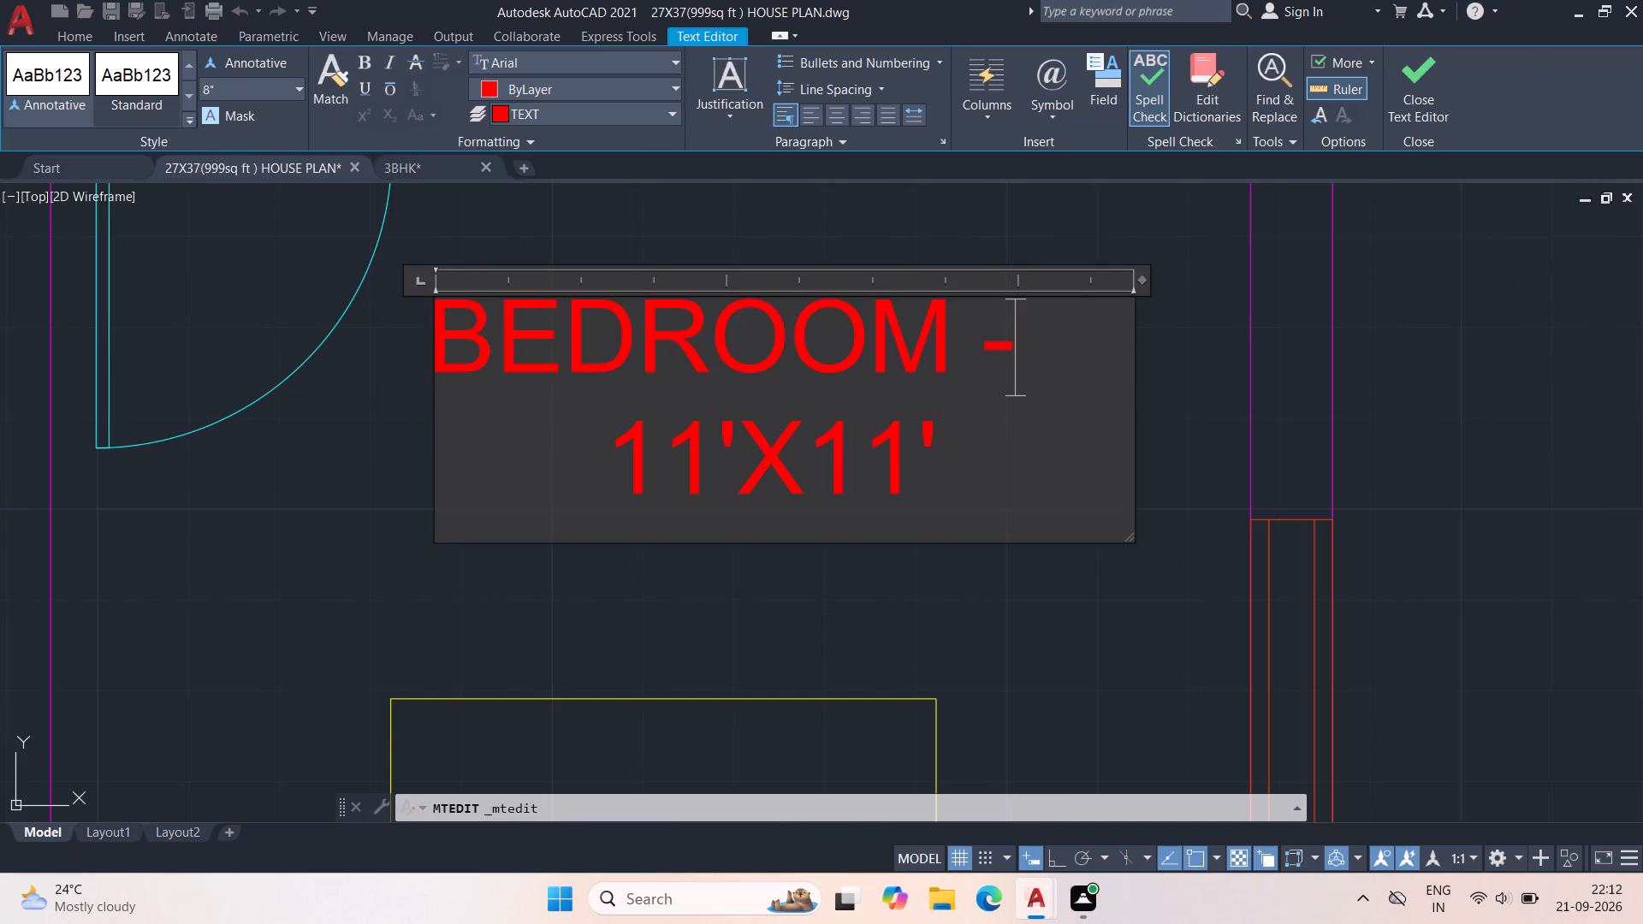
pyautogui.press('2')
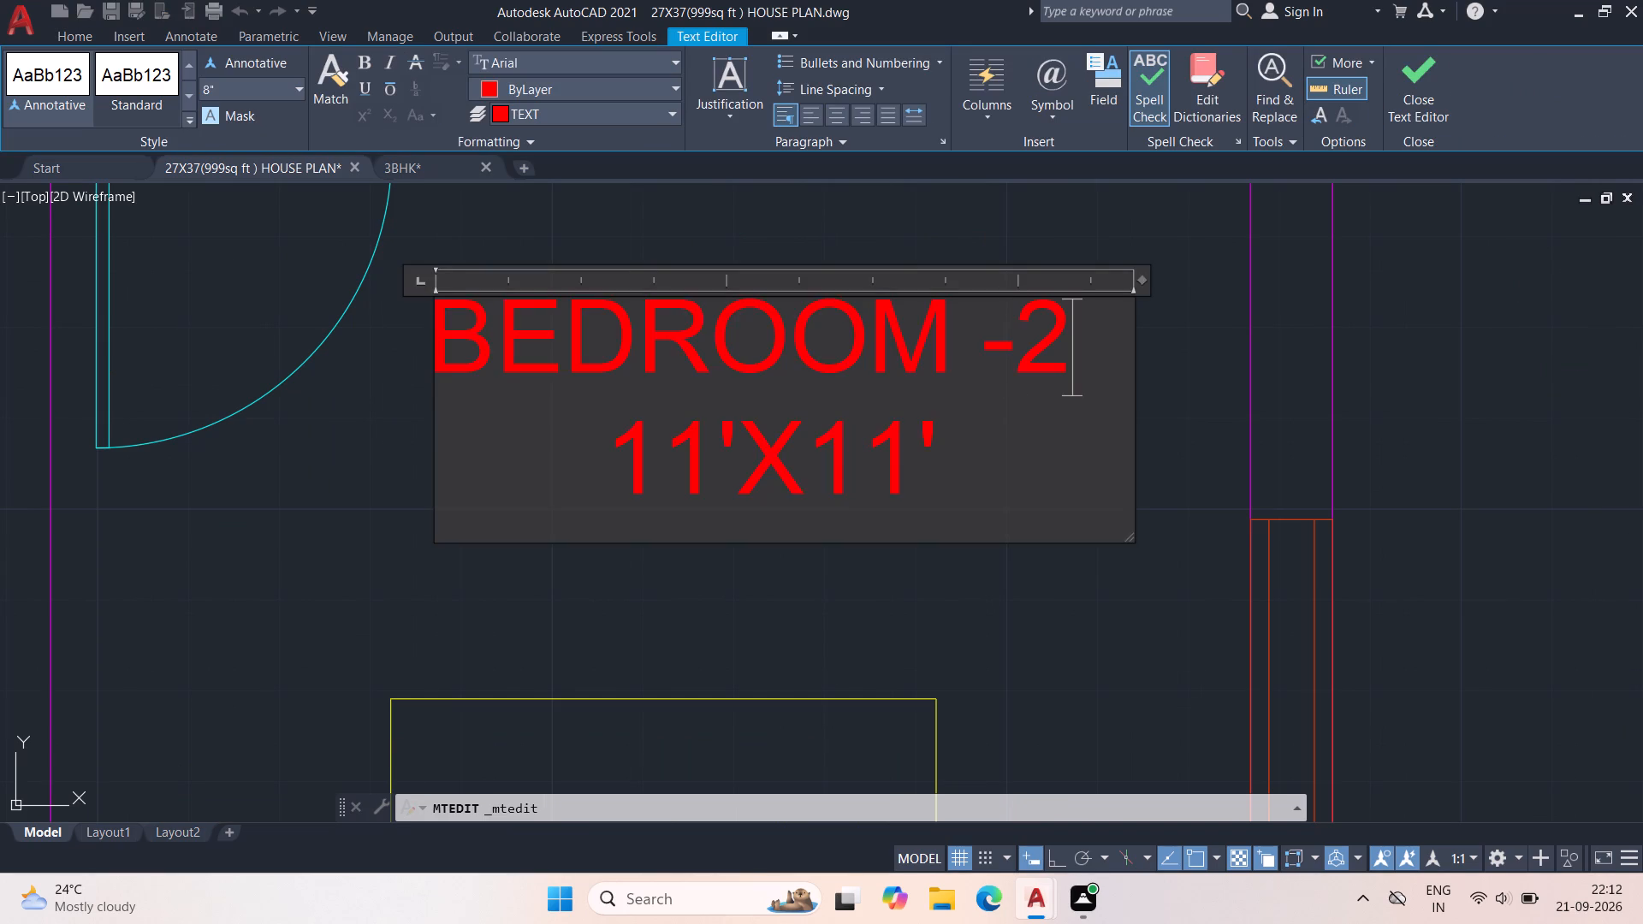
# Change the BEDROOM -2 size line to 11'X11'7", remove one leading space, and close the text edit.
pyautogui.click(947, 462)
pyautogui.write('7"')
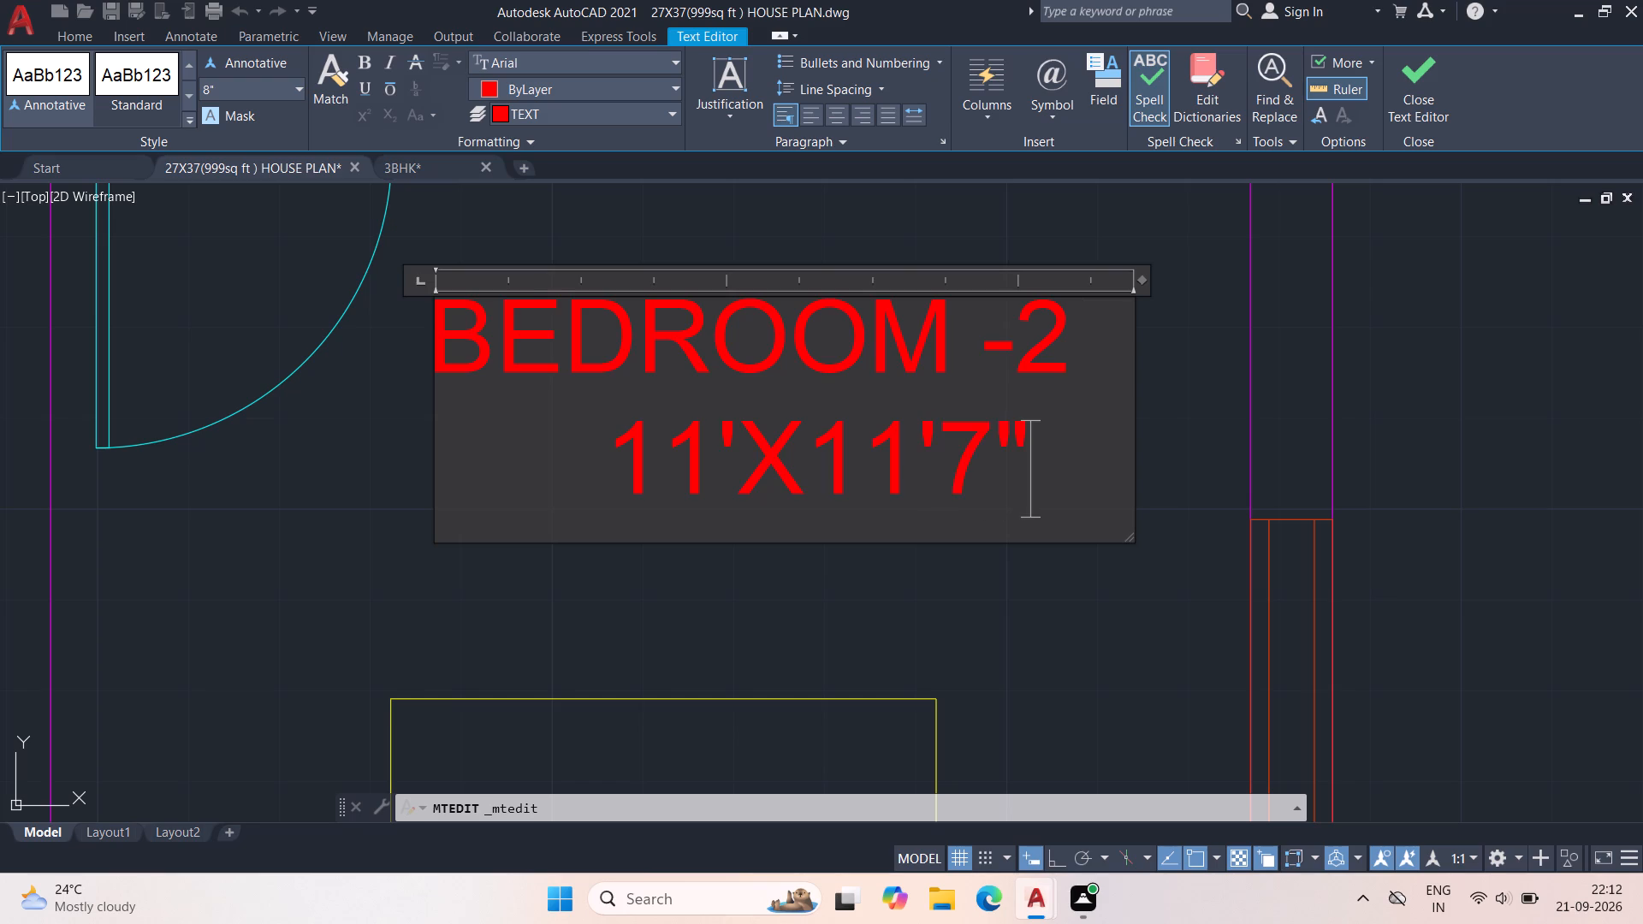
pyautogui.click(616, 470)
pyautogui.press('BackSpace')
pyautogui.scroll(-1, 988, 406)
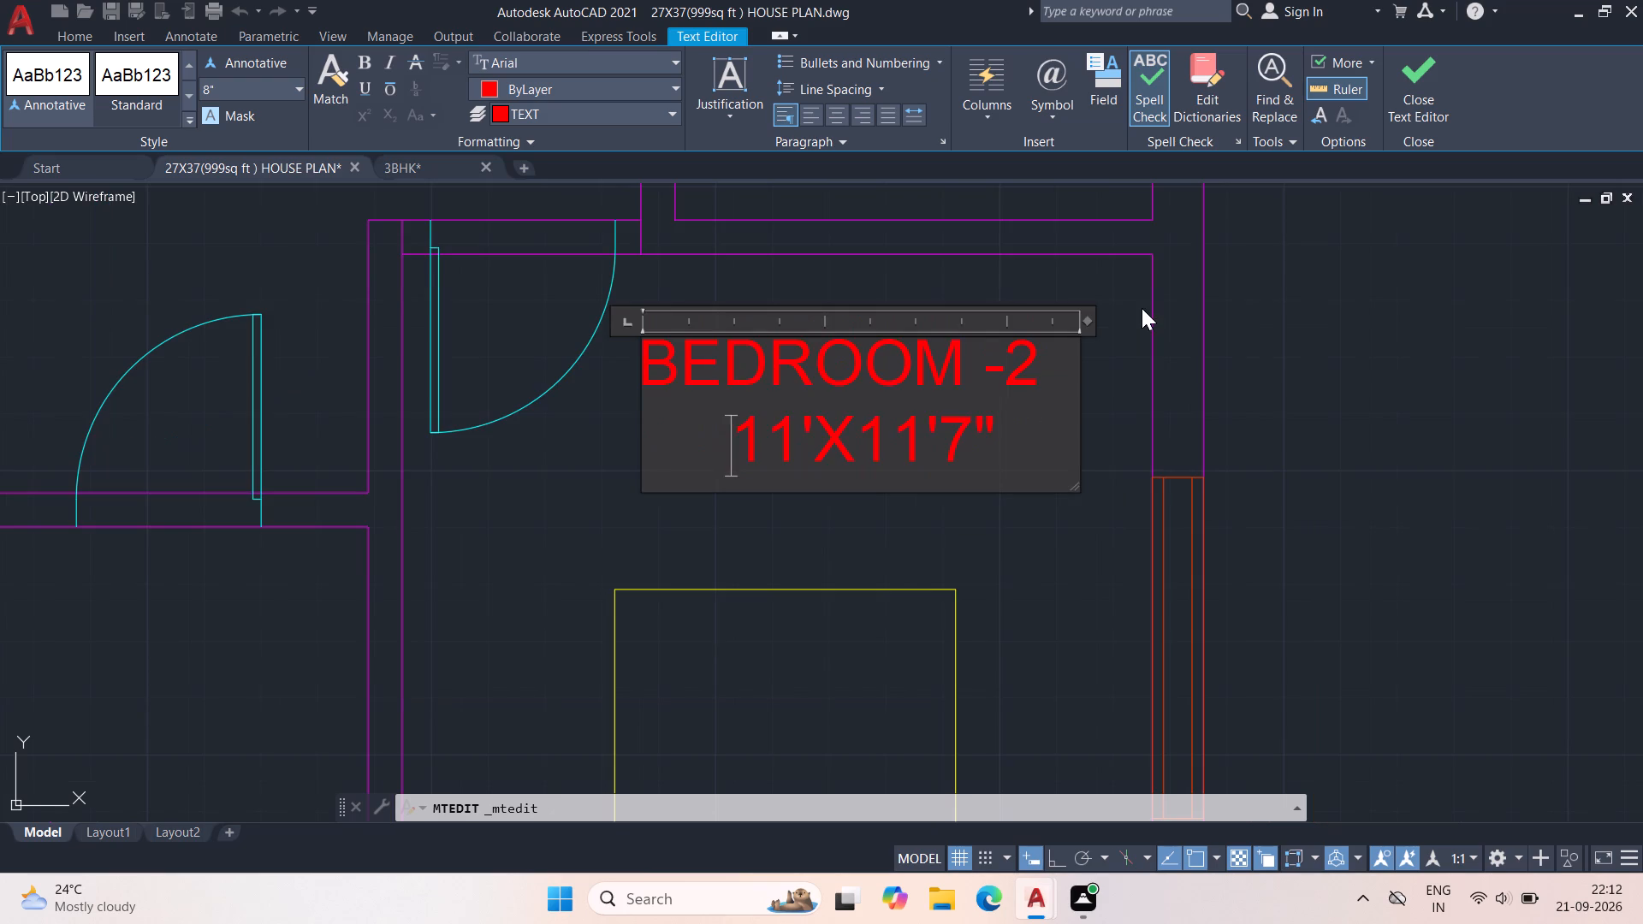
pyautogui.click(576, 525)
# Open the label in the small room beside the kitchen for editing and replace KITCHEN with STORE.
pyautogui.scroll(-3, 573, 530)
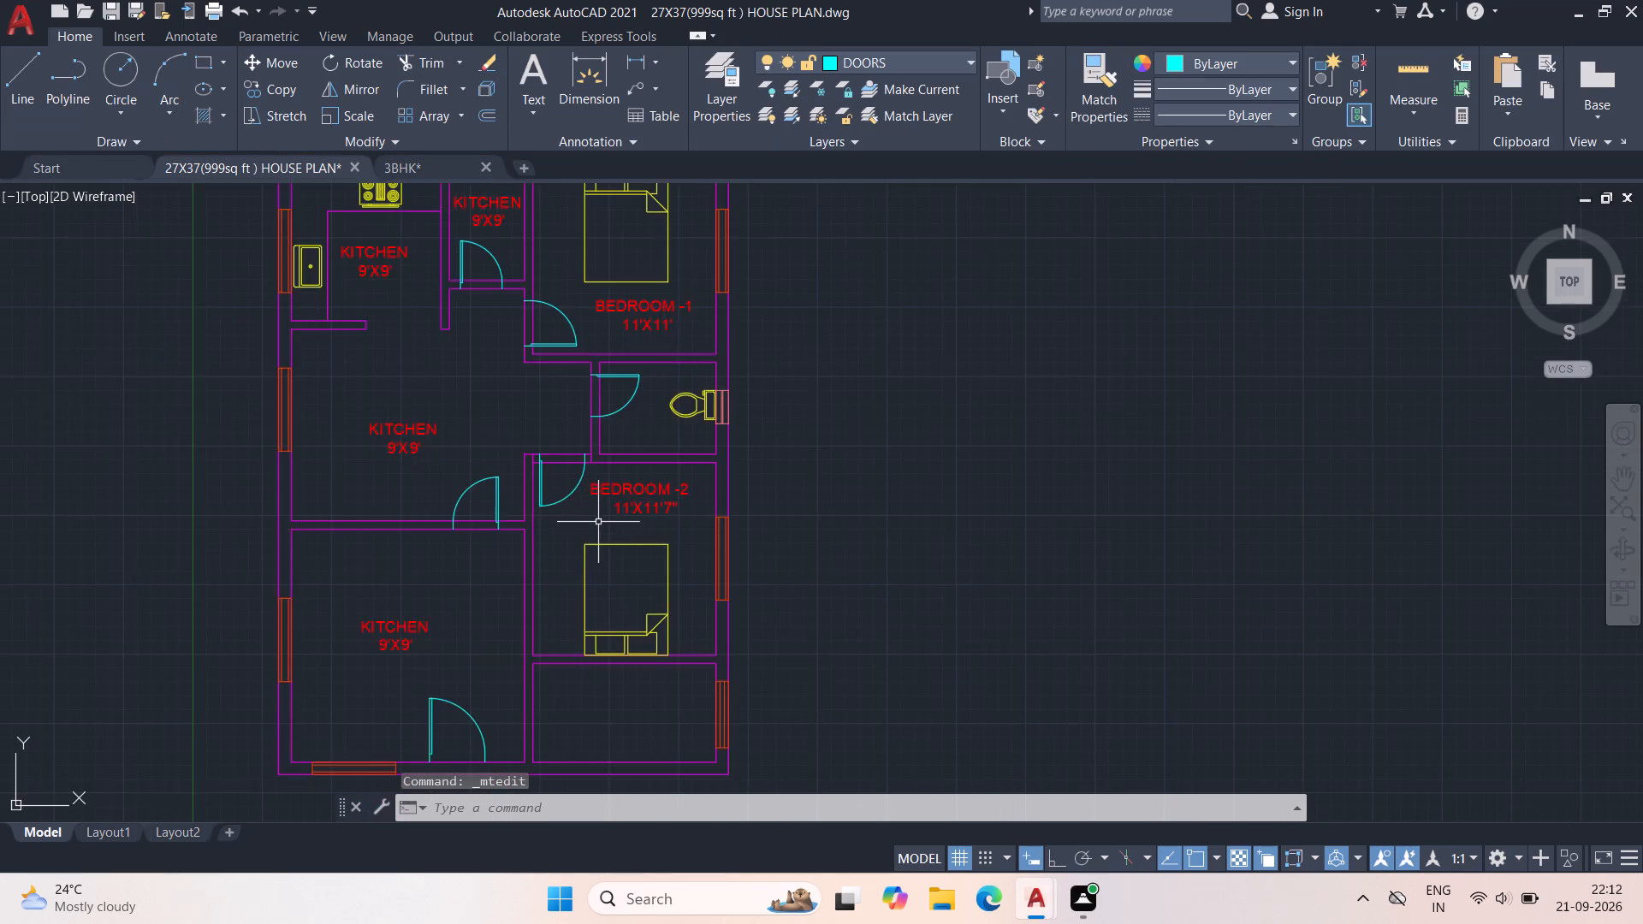
pyautogui.moveTo(600, 523); pyautogui.dragTo(1023, 351, button='middle')
pyautogui.scroll(2, 850, 471)
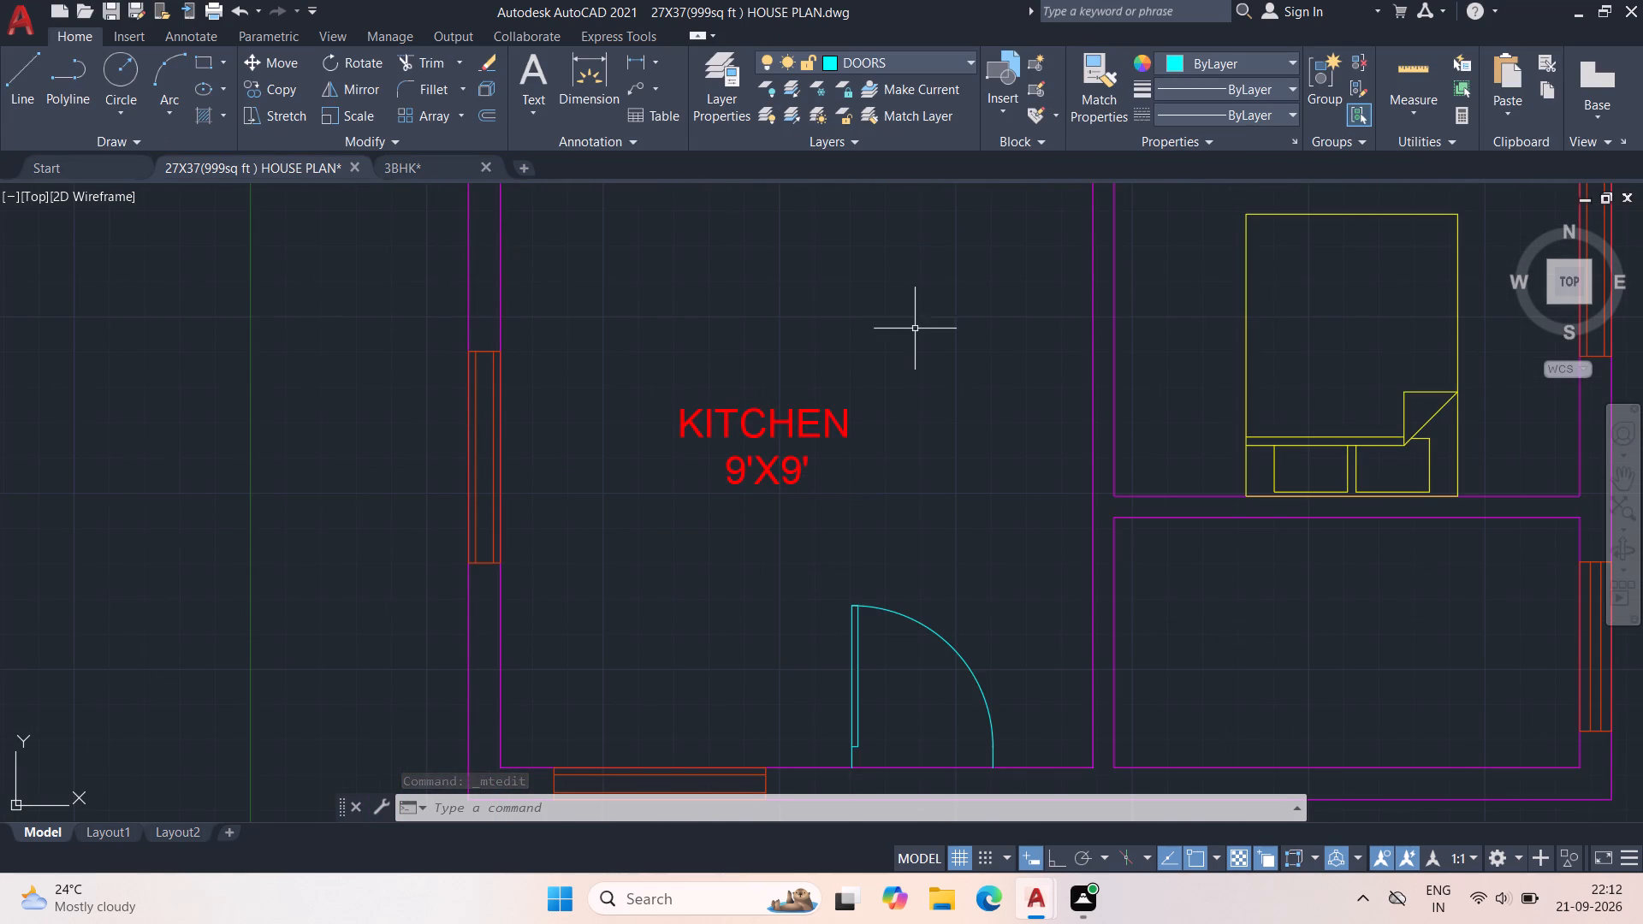
pyautogui.moveTo(919, 329); pyautogui.dragTo(818, 649, button='middle')
pyautogui.moveTo(955, 182); pyautogui.dragTo(650, 773, button='middle')
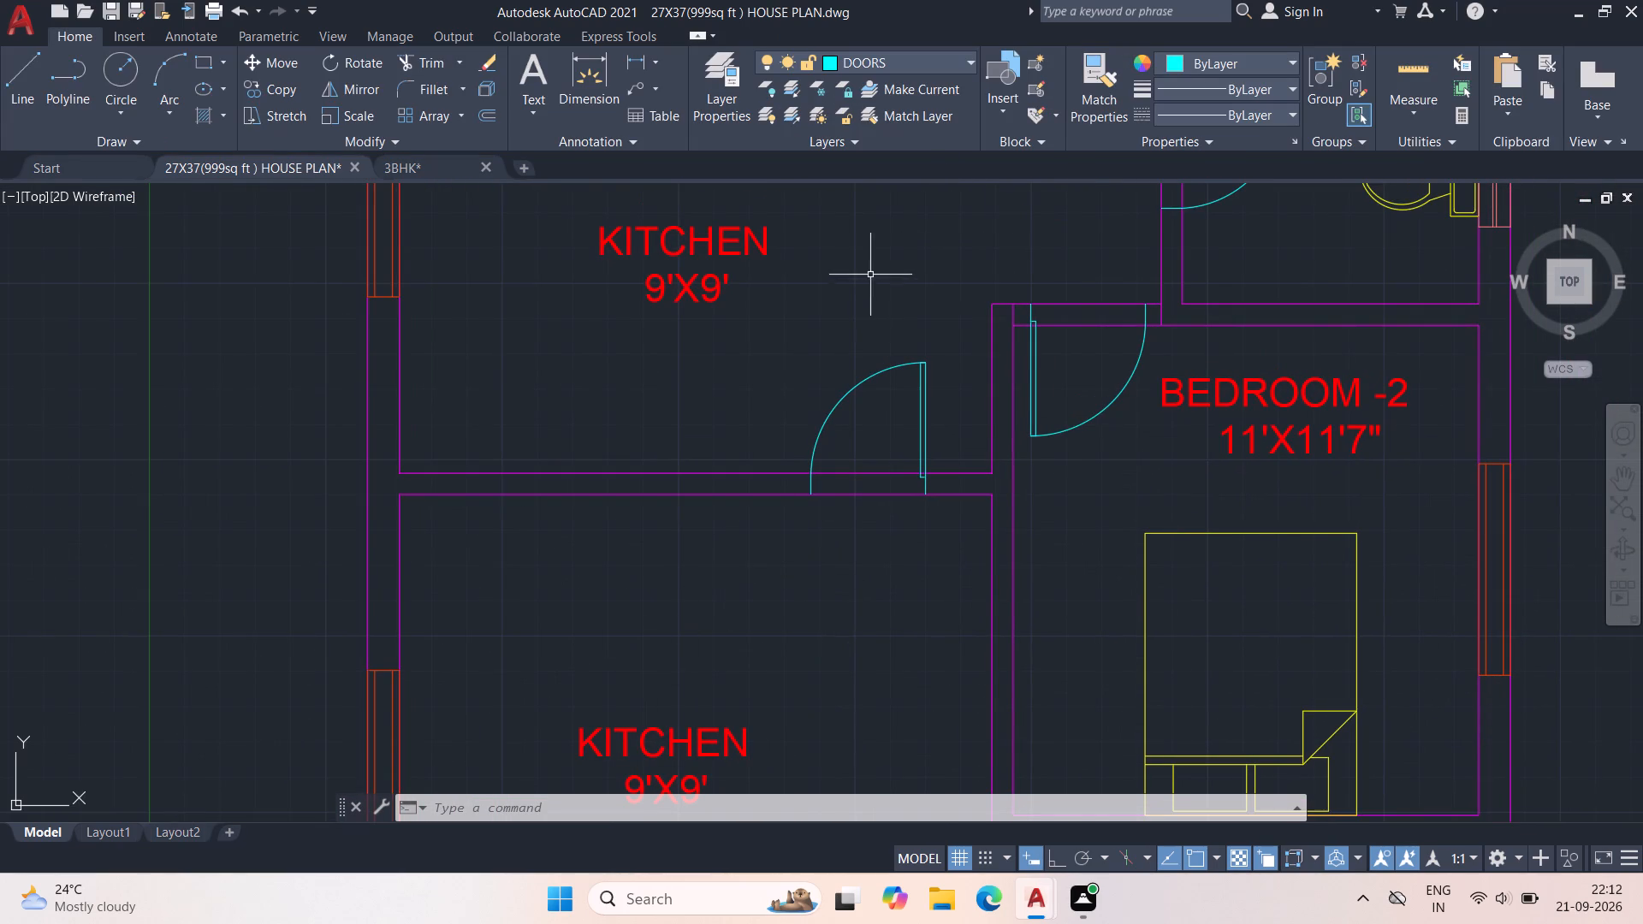
pyautogui.moveTo(863, 295); pyautogui.dragTo(690, 877, button='middle')
pyautogui.moveTo(709, 449); pyautogui.dragTo(756, 592, button='middle')
pyautogui.scroll(1, 725, 381)
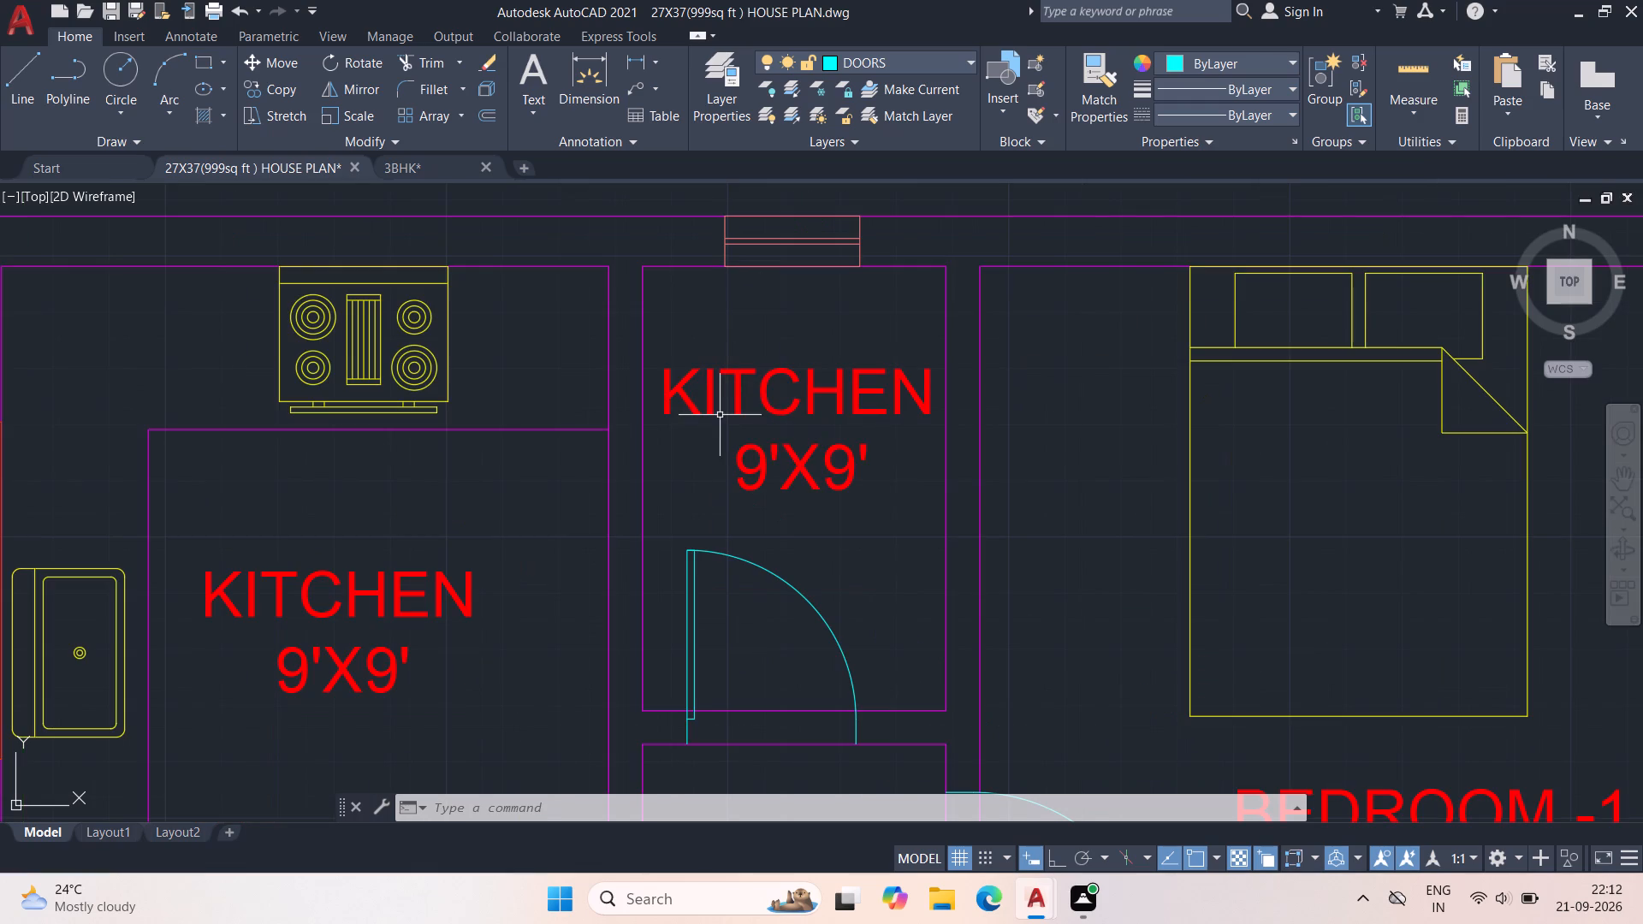
pyautogui.scroll(1, 733, 400)
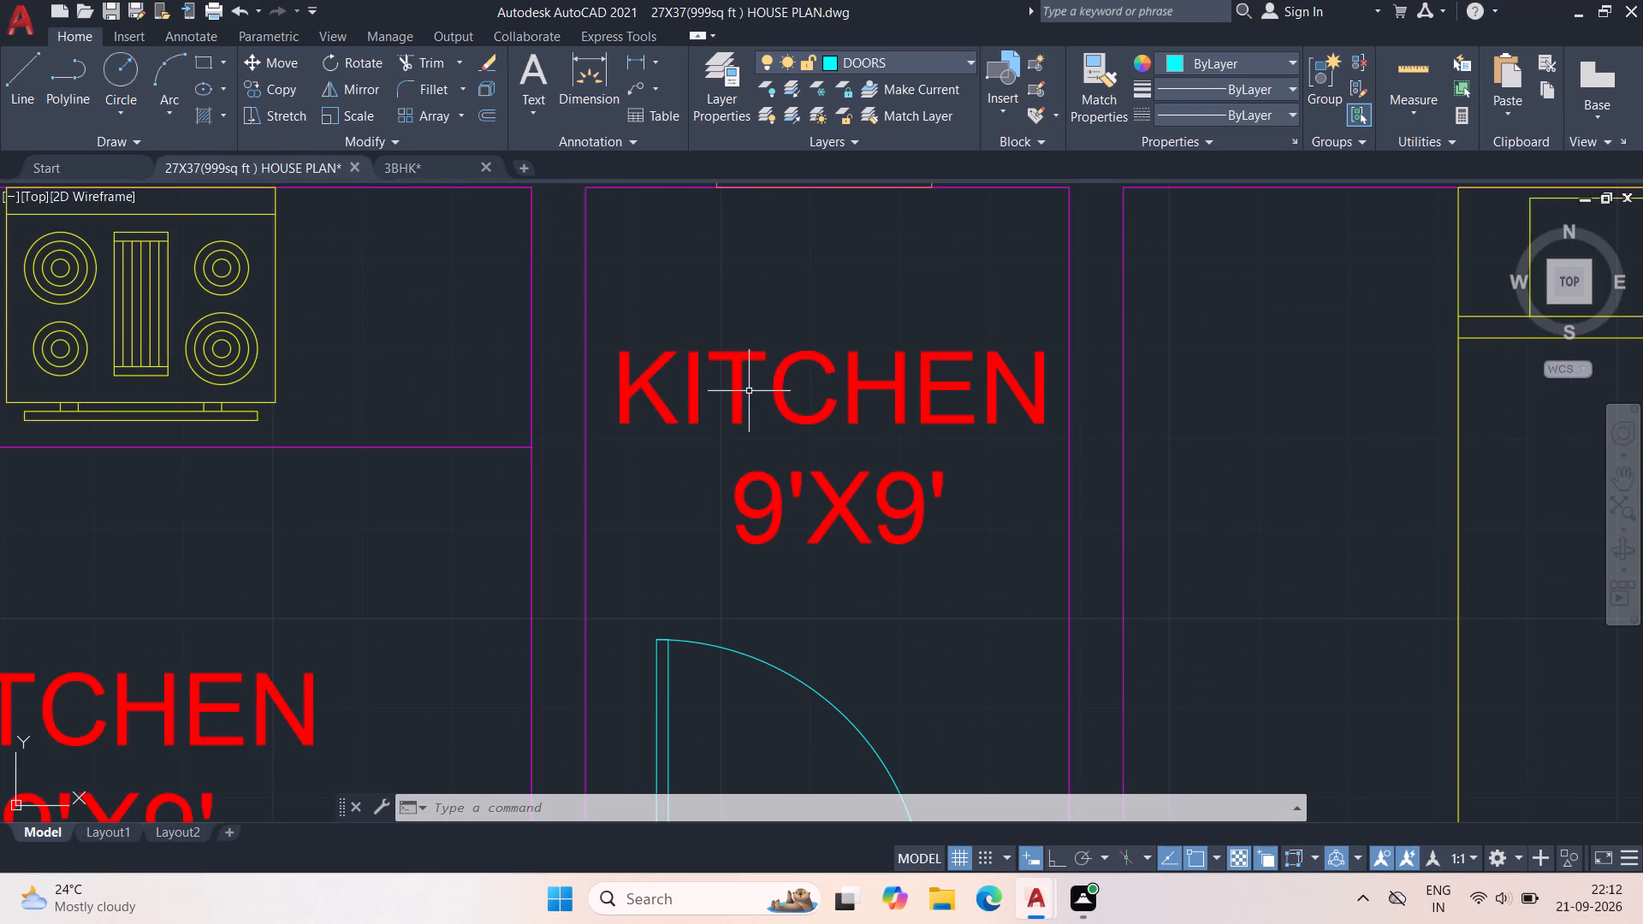
pyautogui.doubleClick(740, 393)
pyautogui.doubleClick(738, 400)
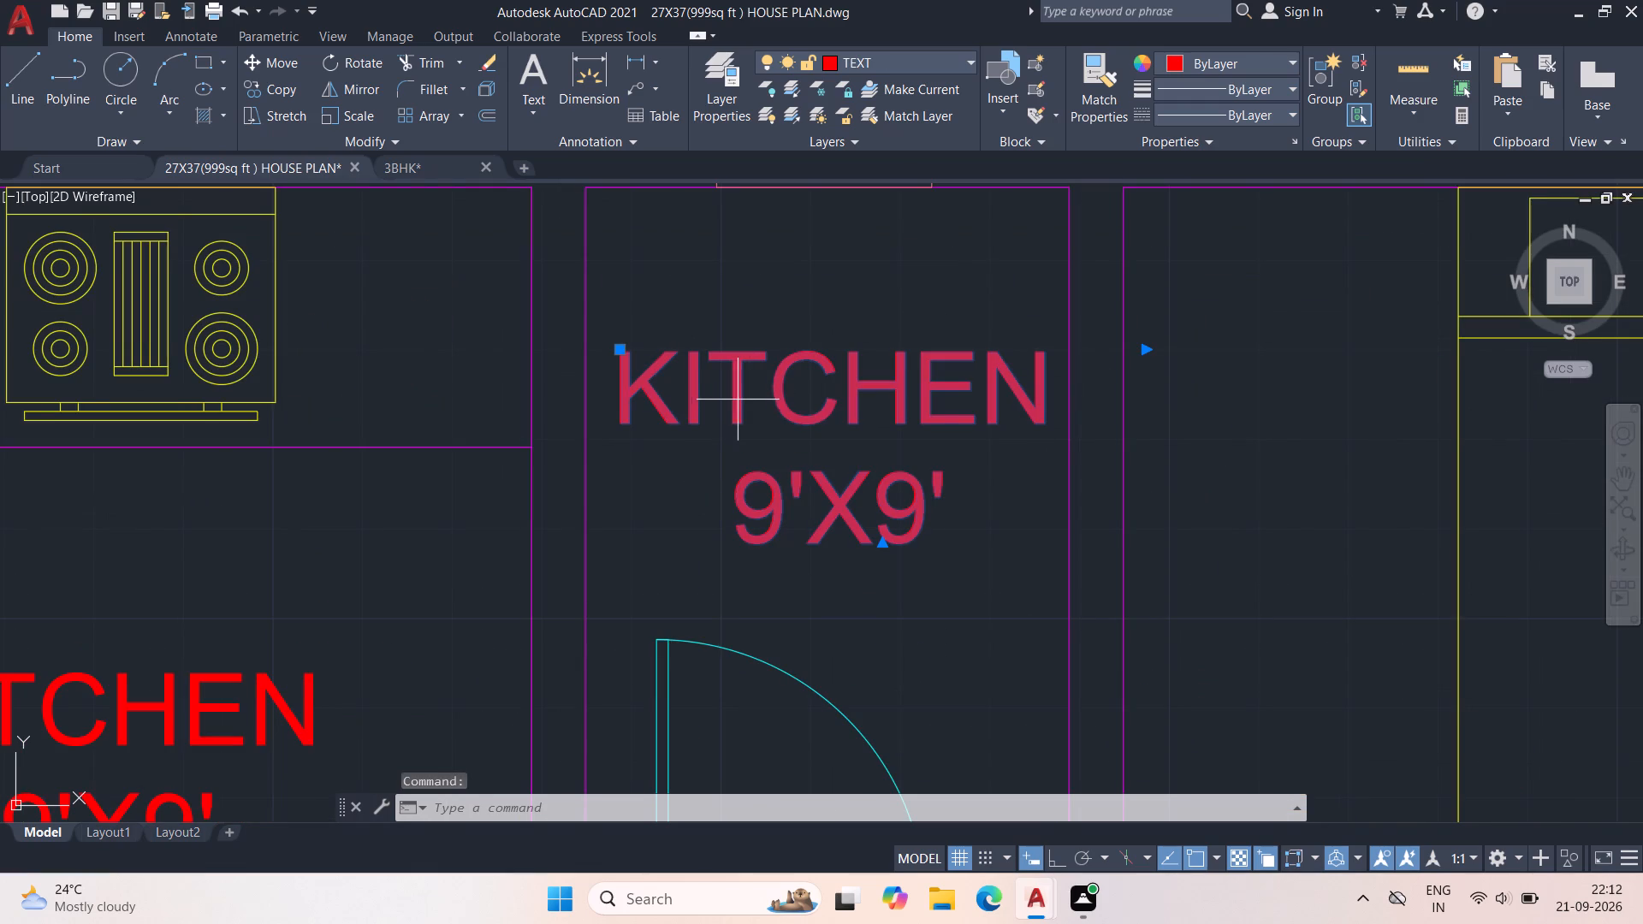
pyautogui.tripleClick(739, 398)
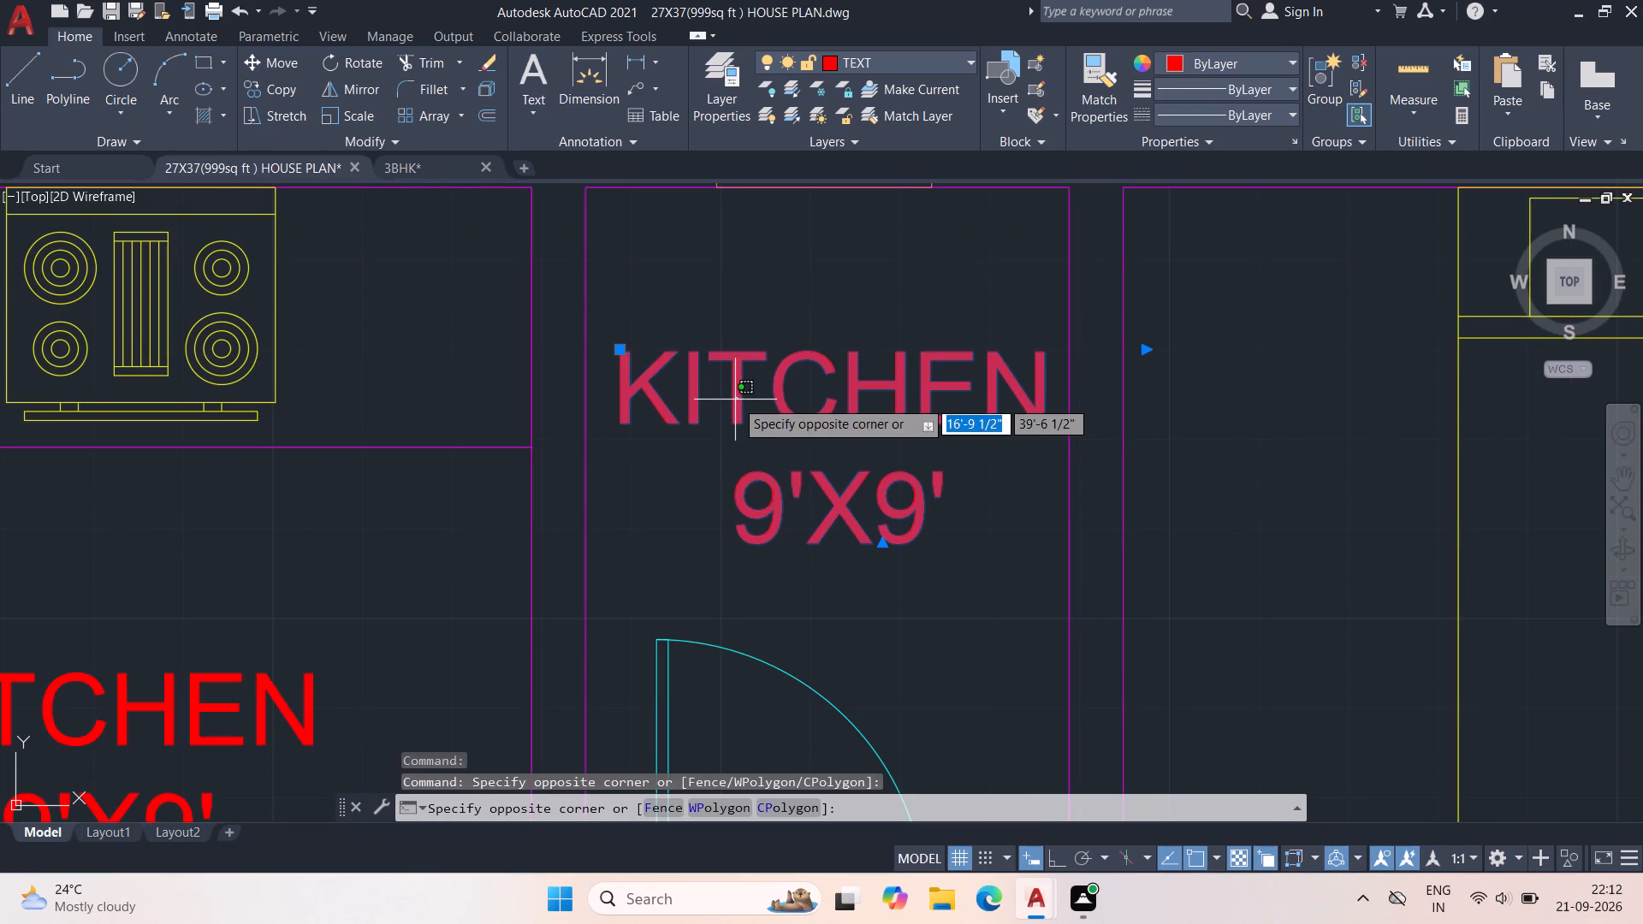
pyautogui.doubleClick(735, 400)
pyautogui.click(1089, 381)
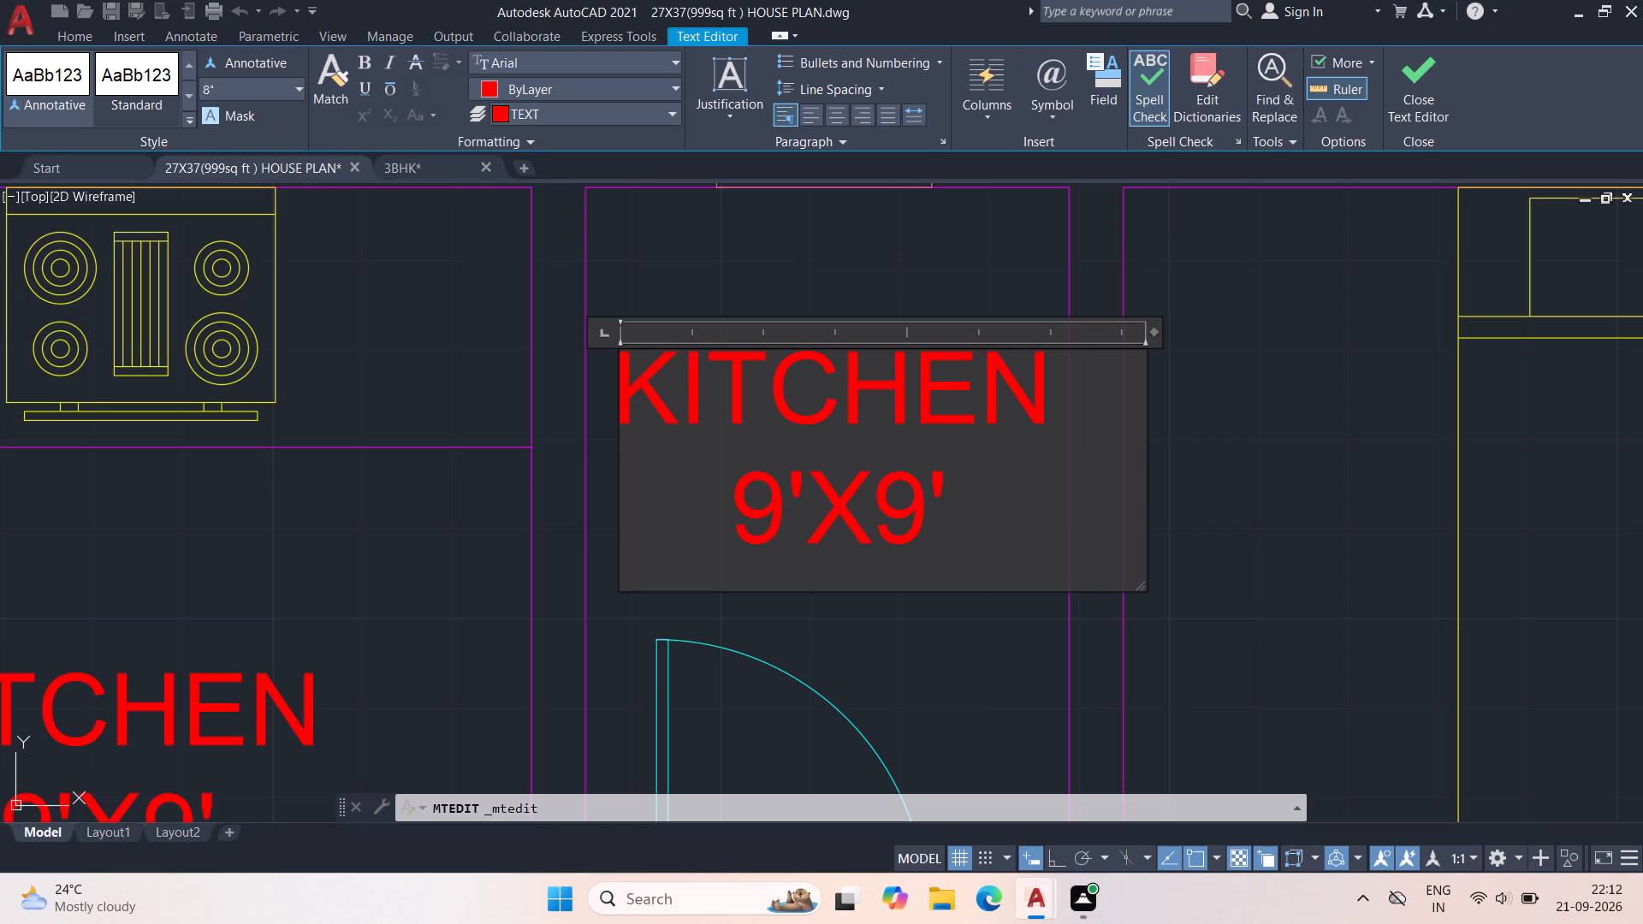
pyautogui.press('BackSpace')
pyautogui.press('BackSpace')
pyautogui.press('BackSpace')
pyautogui.press('BackSpace')
pyautogui.press('BackSpace')
pyautogui.press('BackSpace')
pyautogui.press('BackSpace')
pyautogui.press('BackSpace')
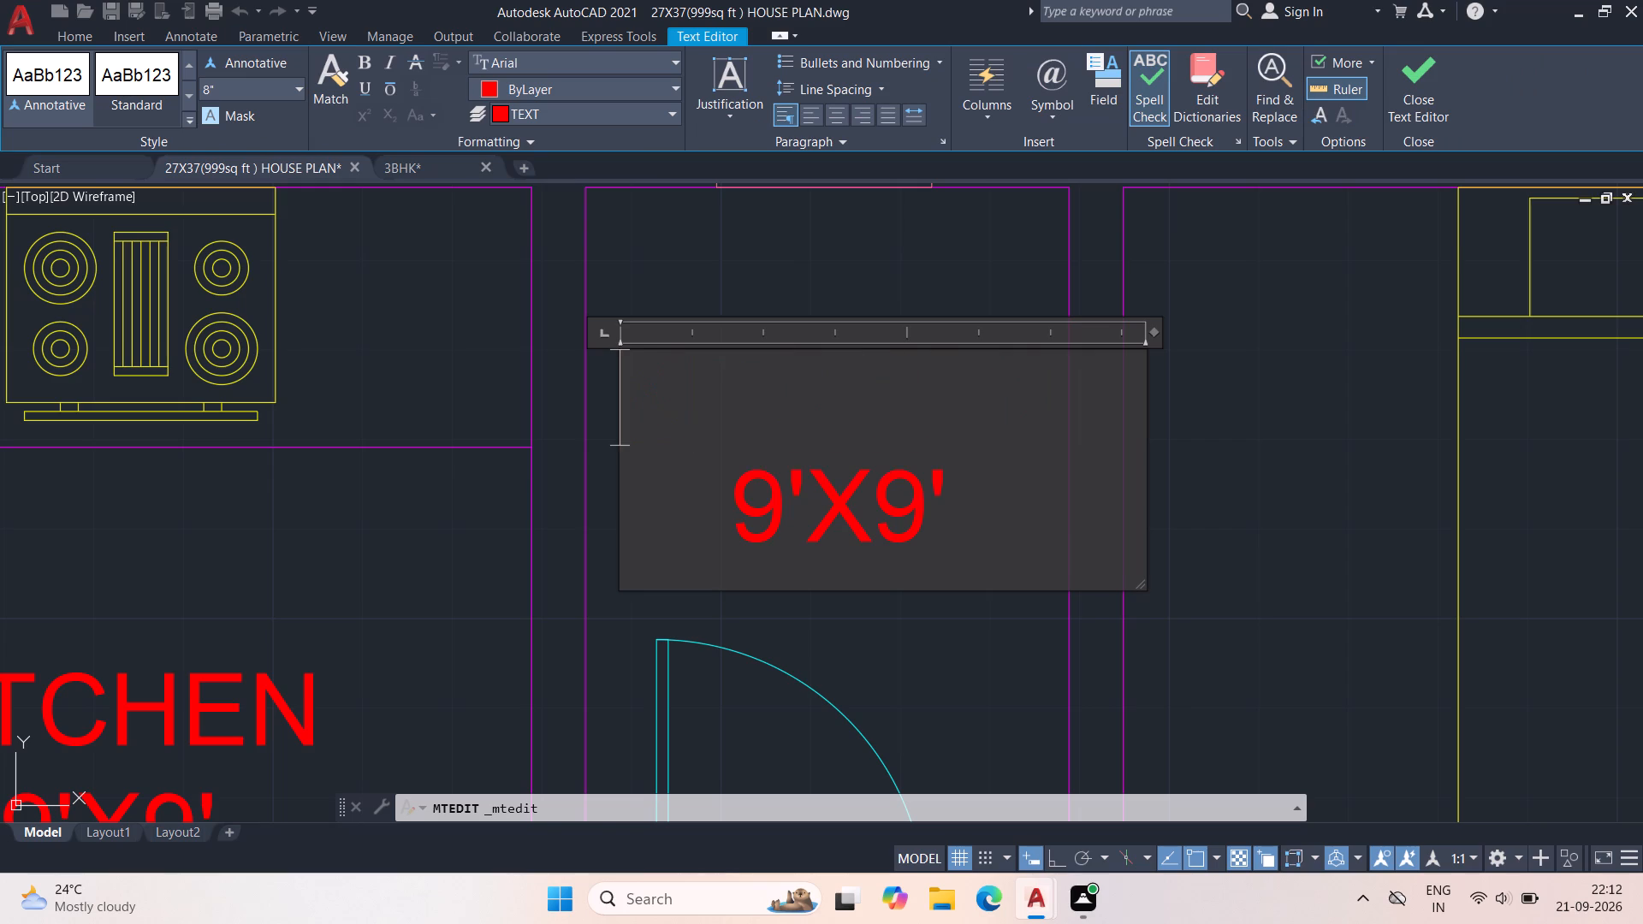
pyautogui.write('STORE')
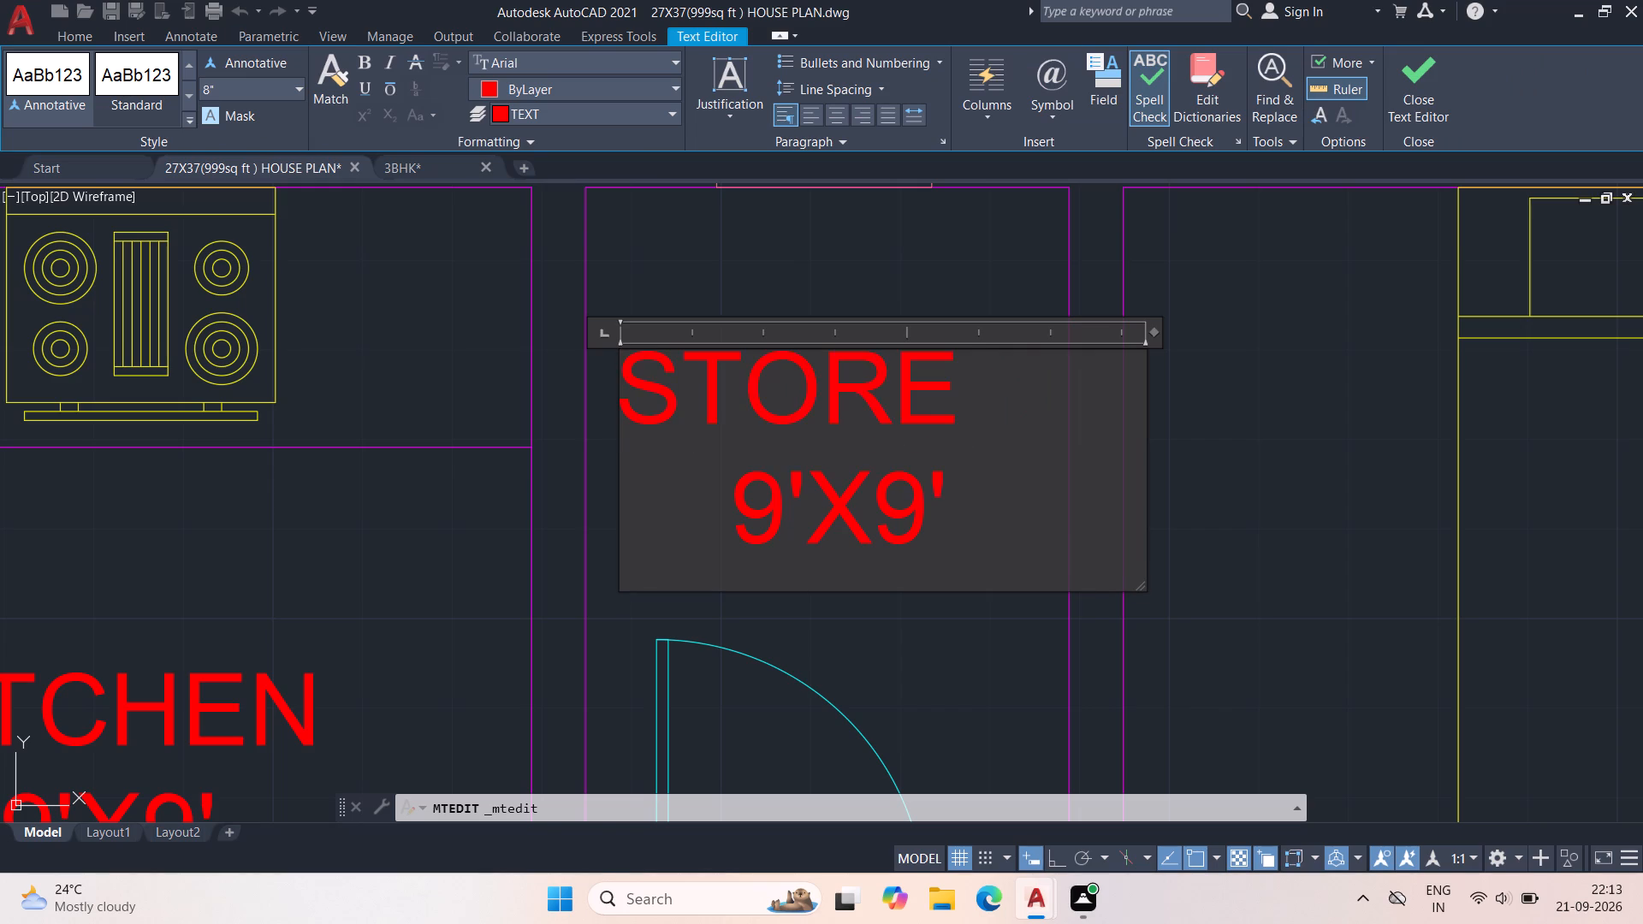
# Replace the 9'X9' size line of the STORE label with 4'6"X6'7".
pyautogui.click(968, 505)
pyautogui.press('BackSpace')
pyautogui.press('BackSpace')
pyautogui.press('BackSpace')
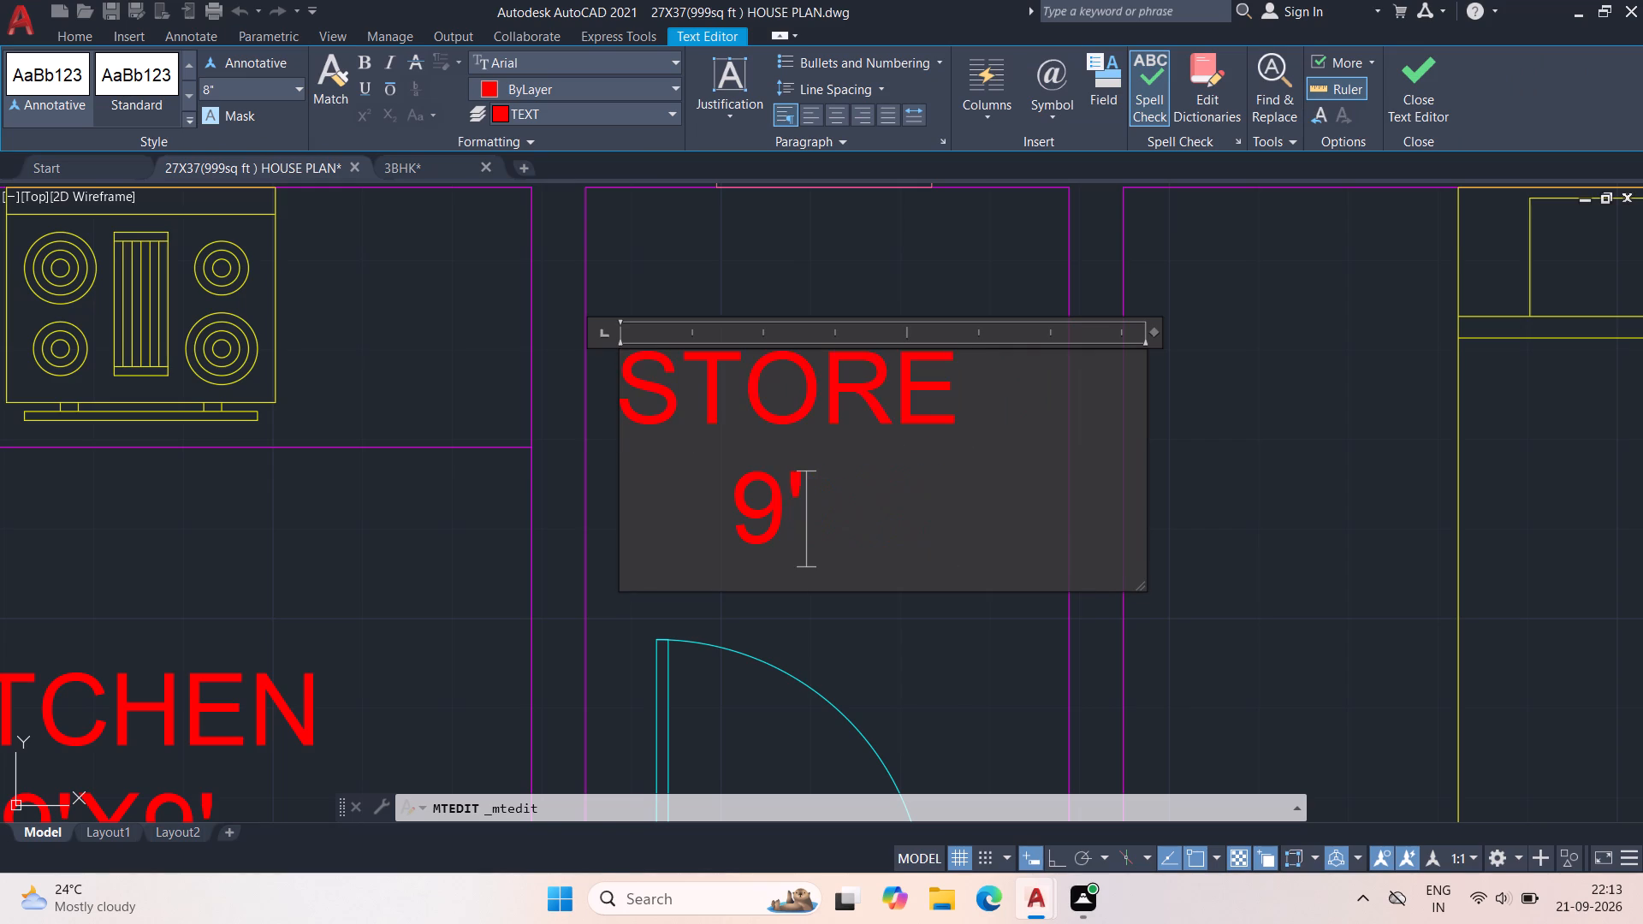
pyautogui.press('BackSpace')
pyautogui.press('BackSpace')
pyautogui.press('BackSpace')
pyautogui.press('BackSpace')
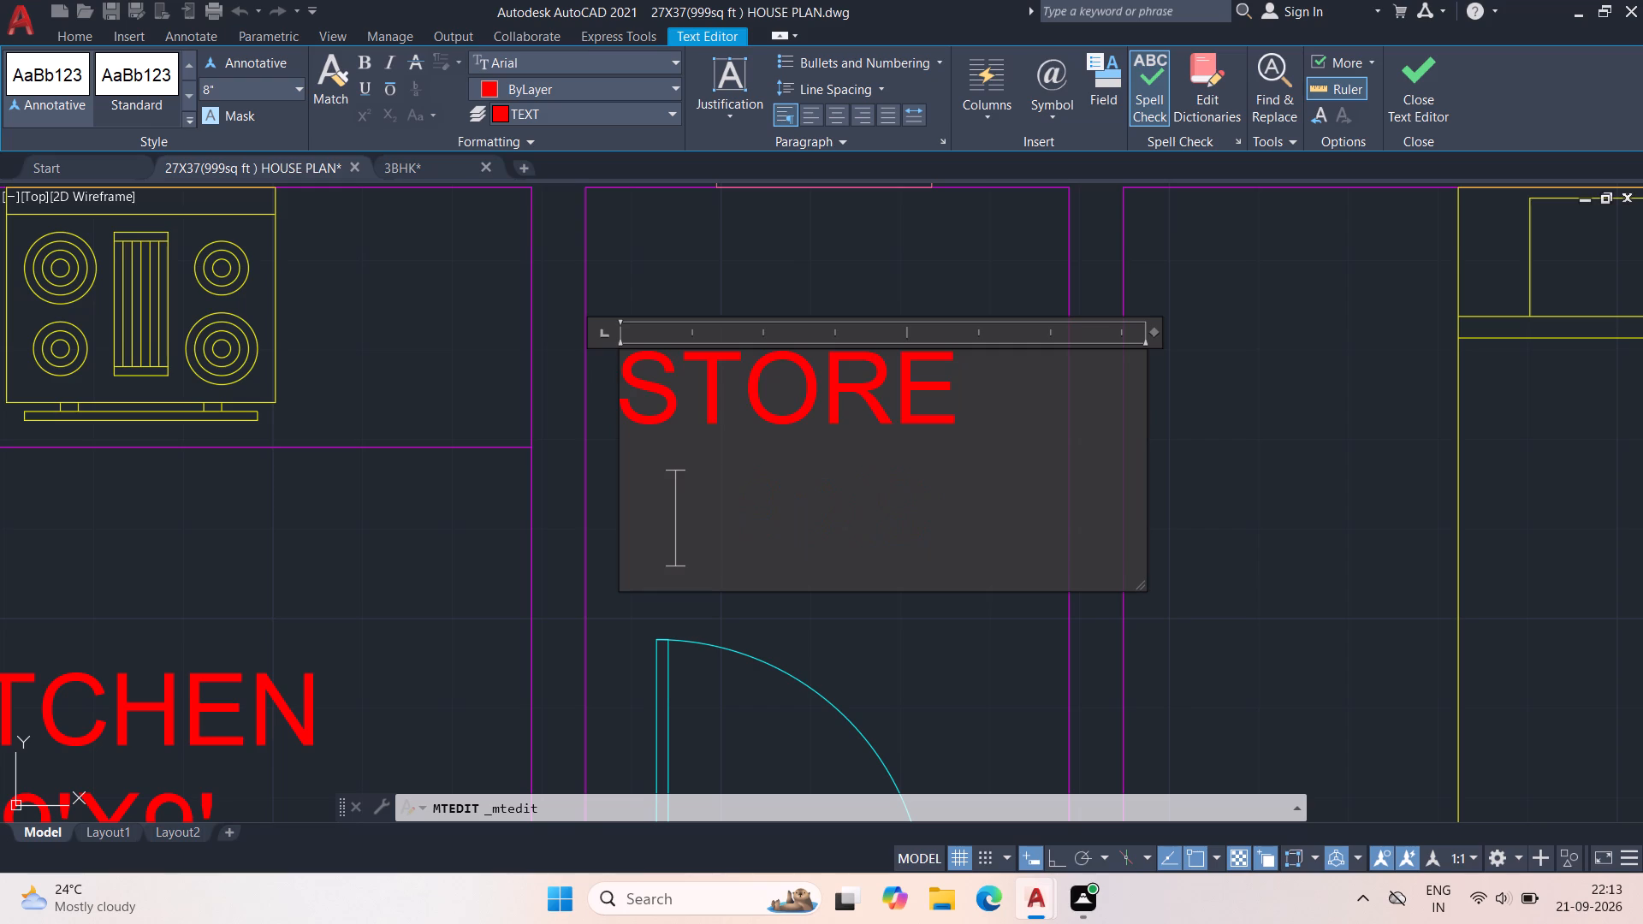
pyautogui.press('4')
pyautogui.press("'")
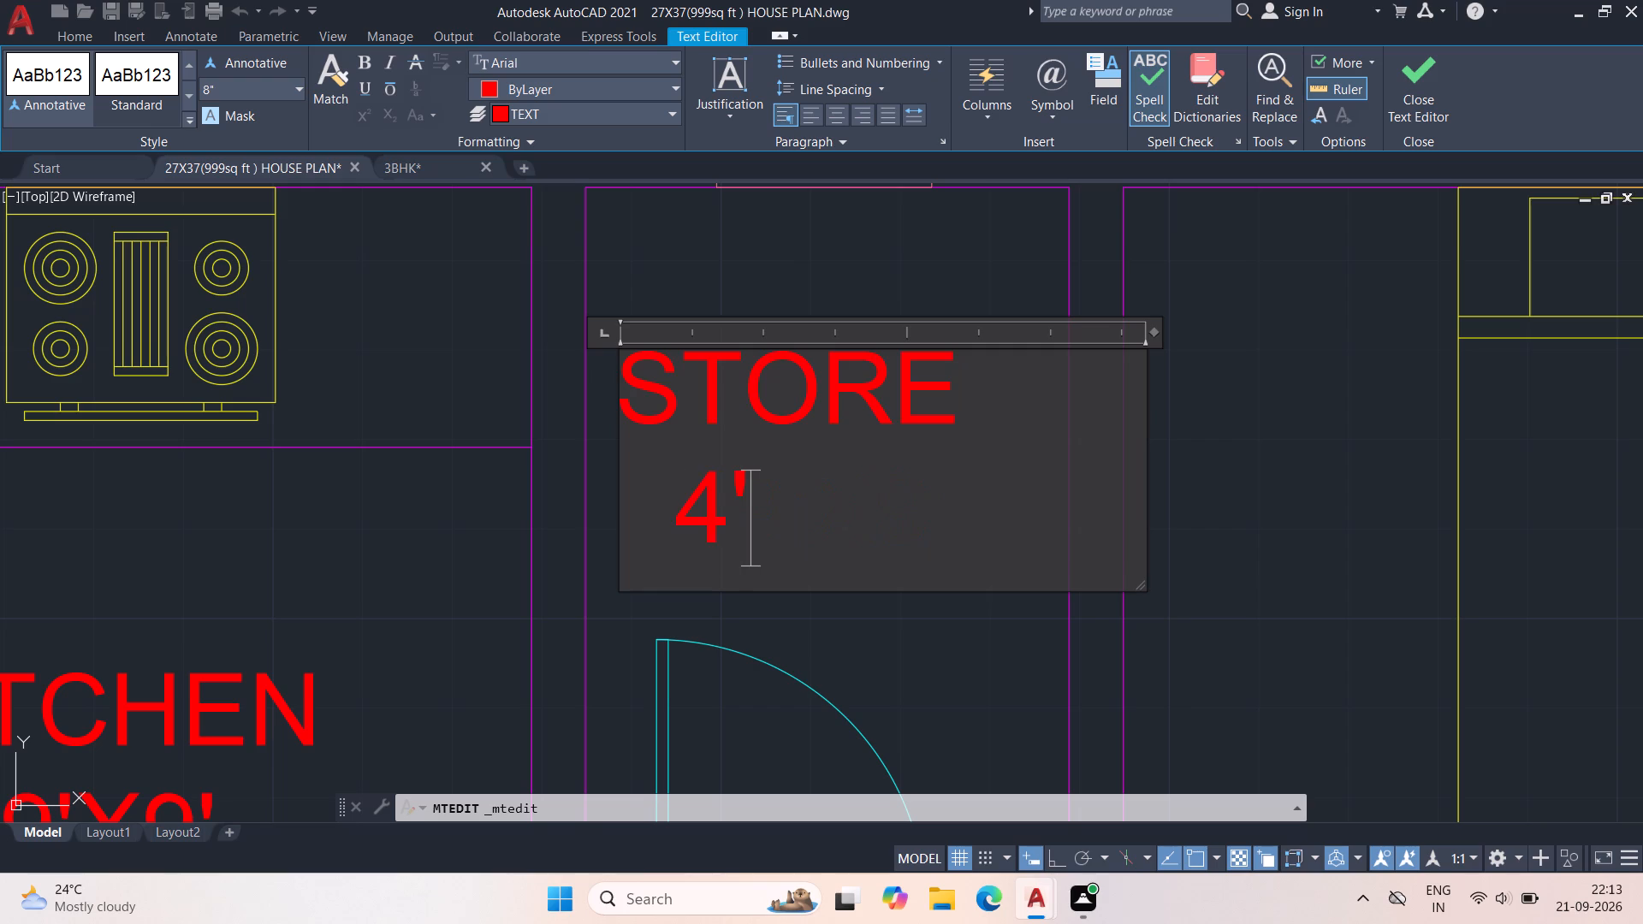
pyautogui.press('6')
pyautogui.hotkey('shift', '"')
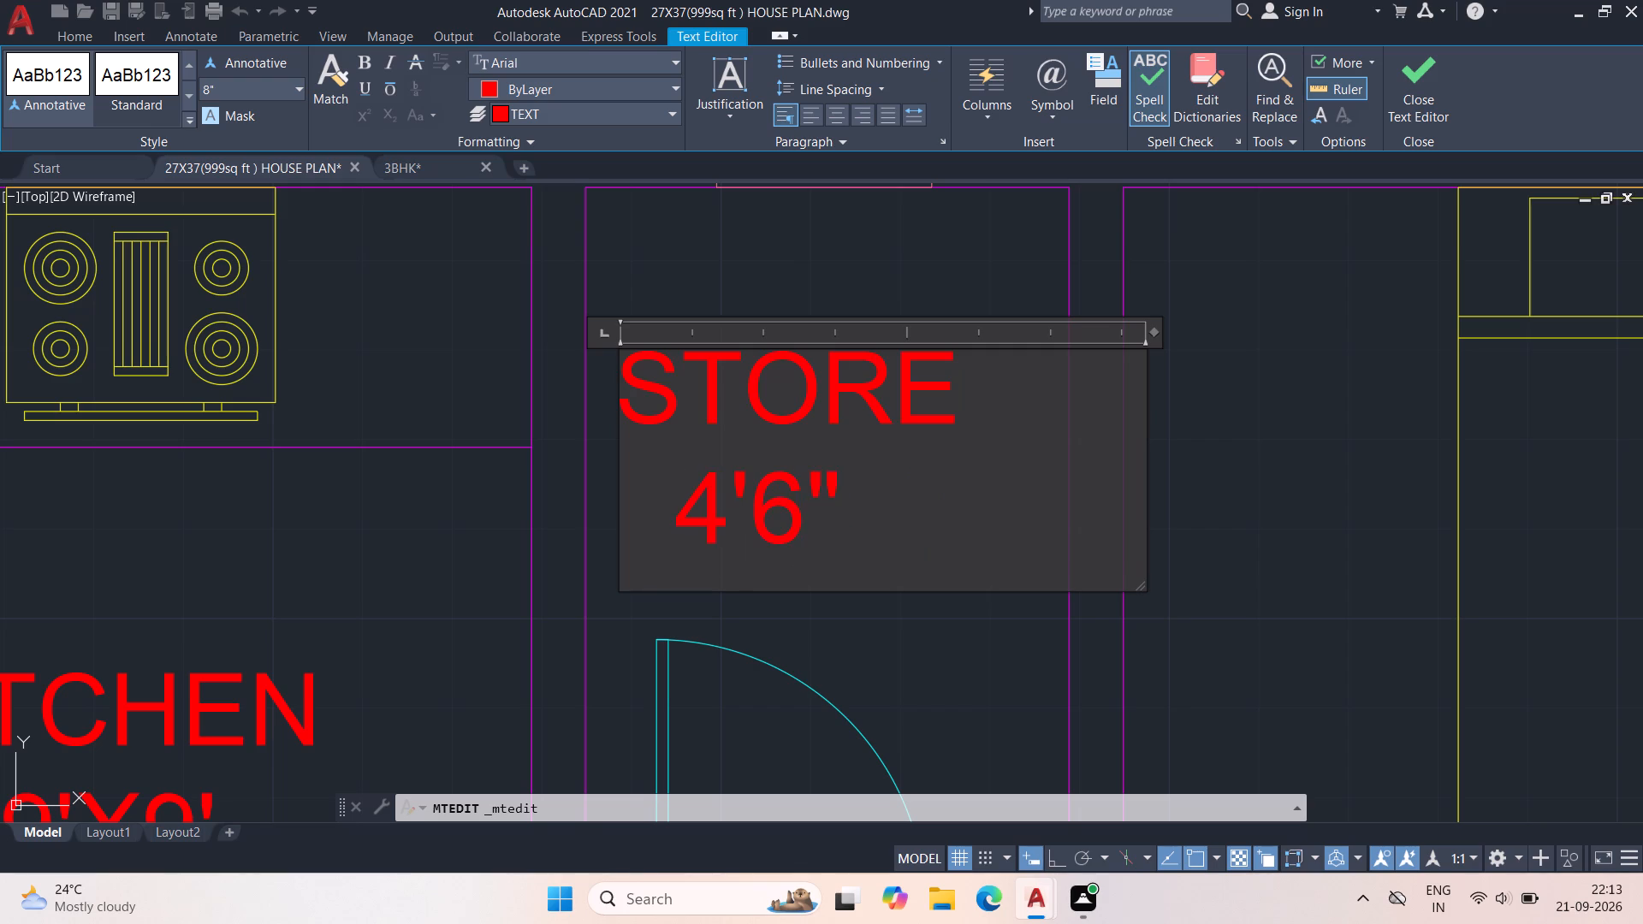
pyautogui.write('X')
pyautogui.press('space')
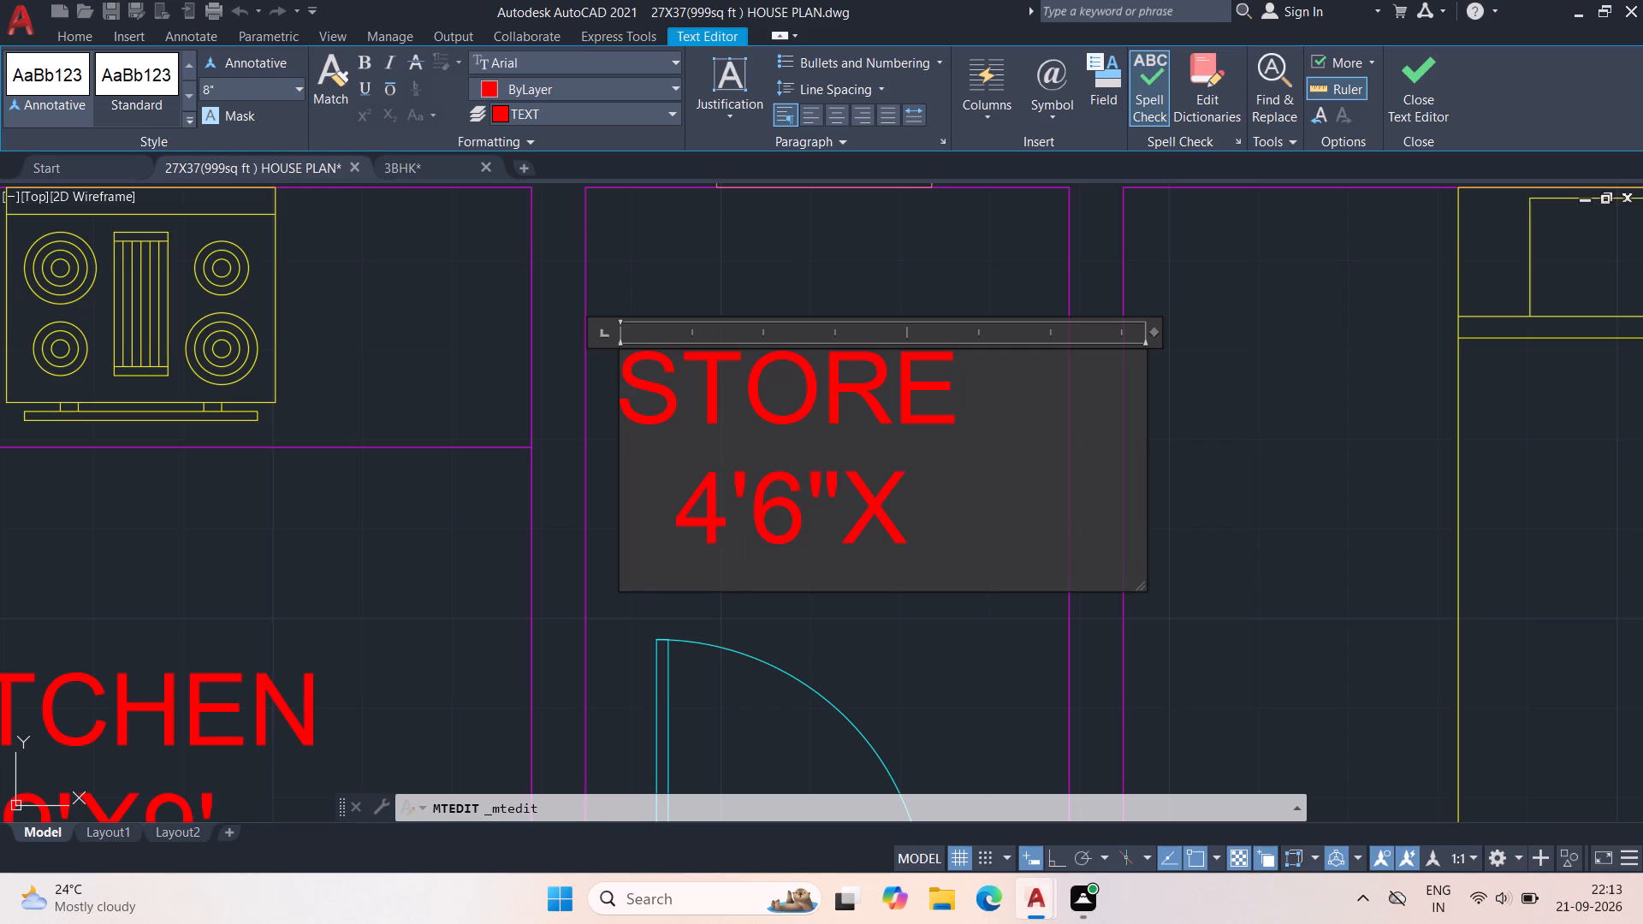
pyautogui.press('BackSpace')
pyautogui.write('6\'7"')
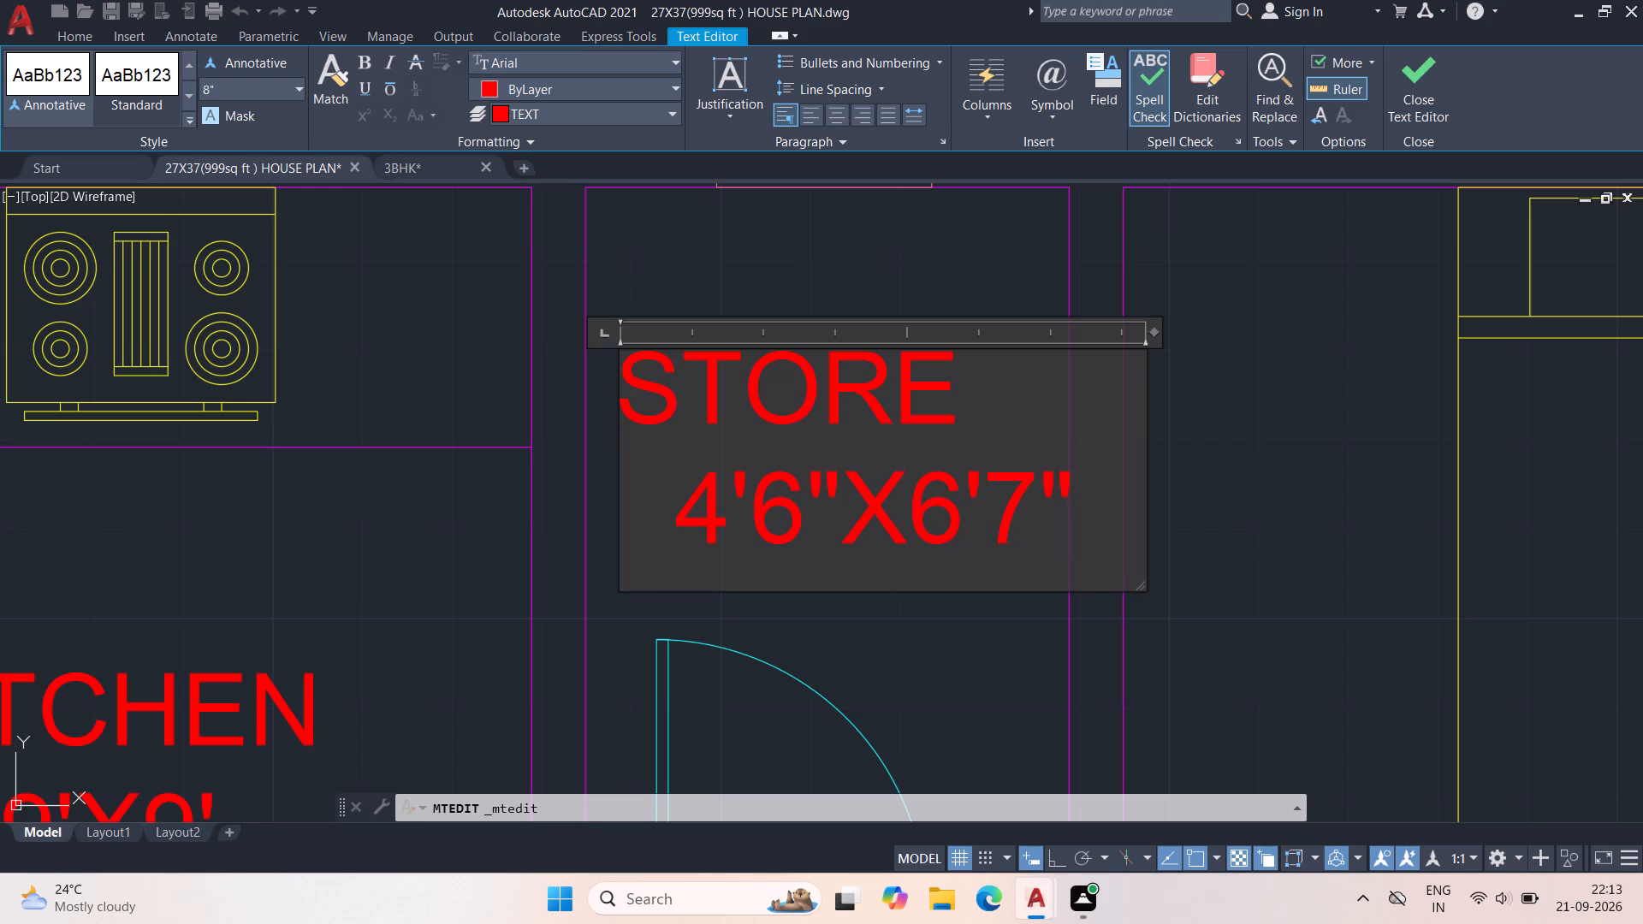
# Indent the STORE name by two leading spaces to line up with its size line, and close the text edit.
pyautogui.click(671, 512)
pyautogui.click(629, 423)
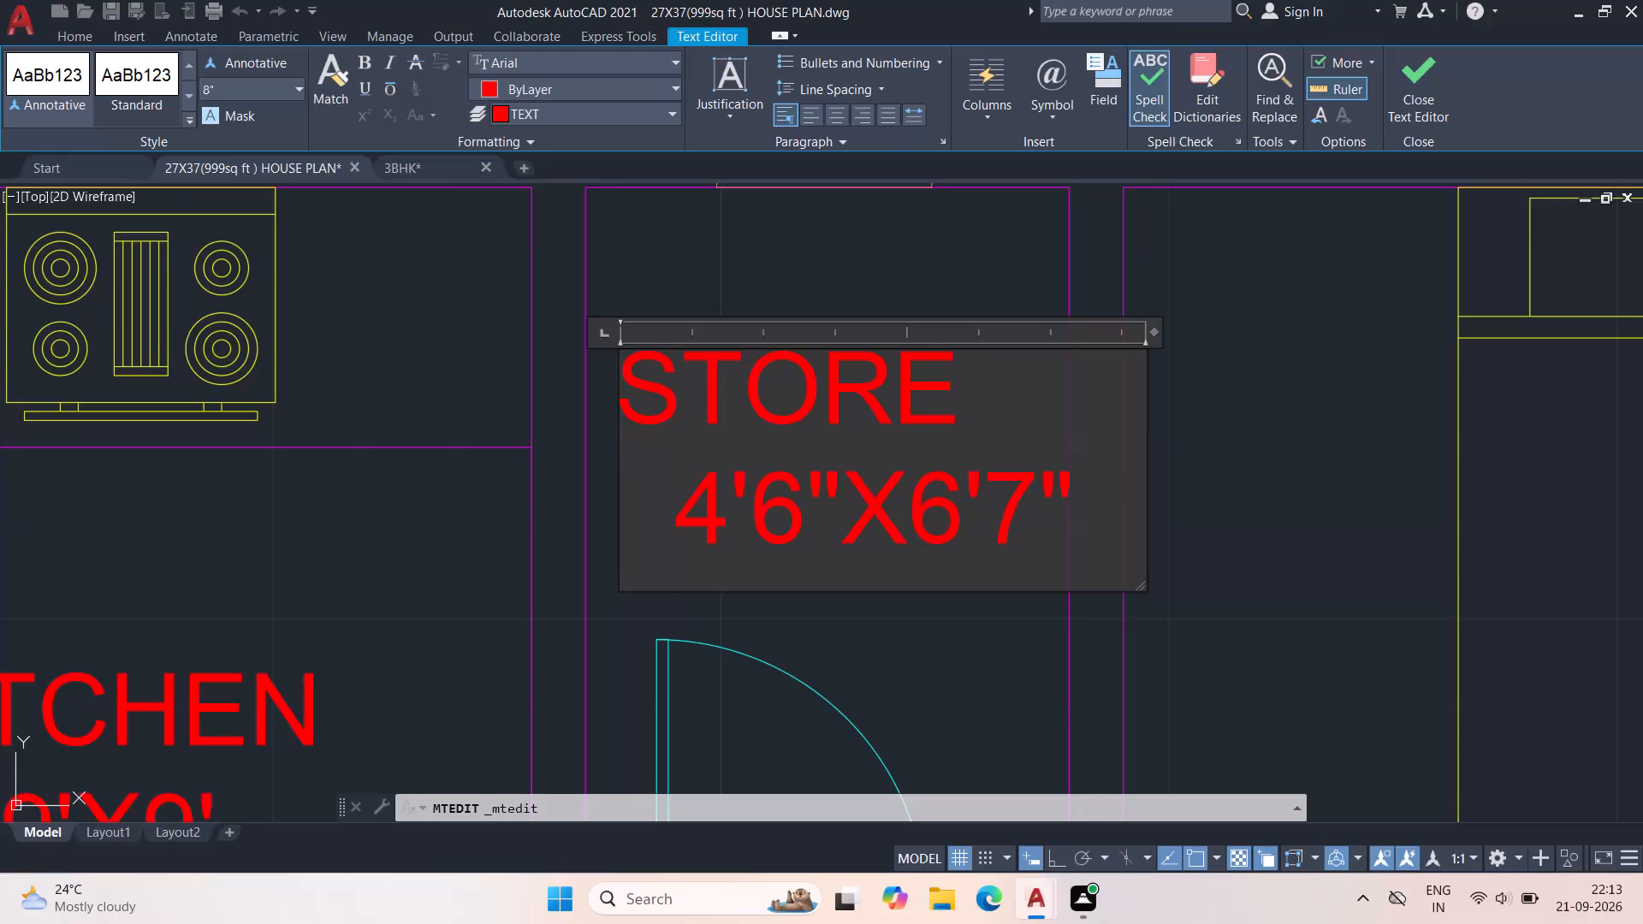
pyautogui.press('space')
pyautogui.press('space')
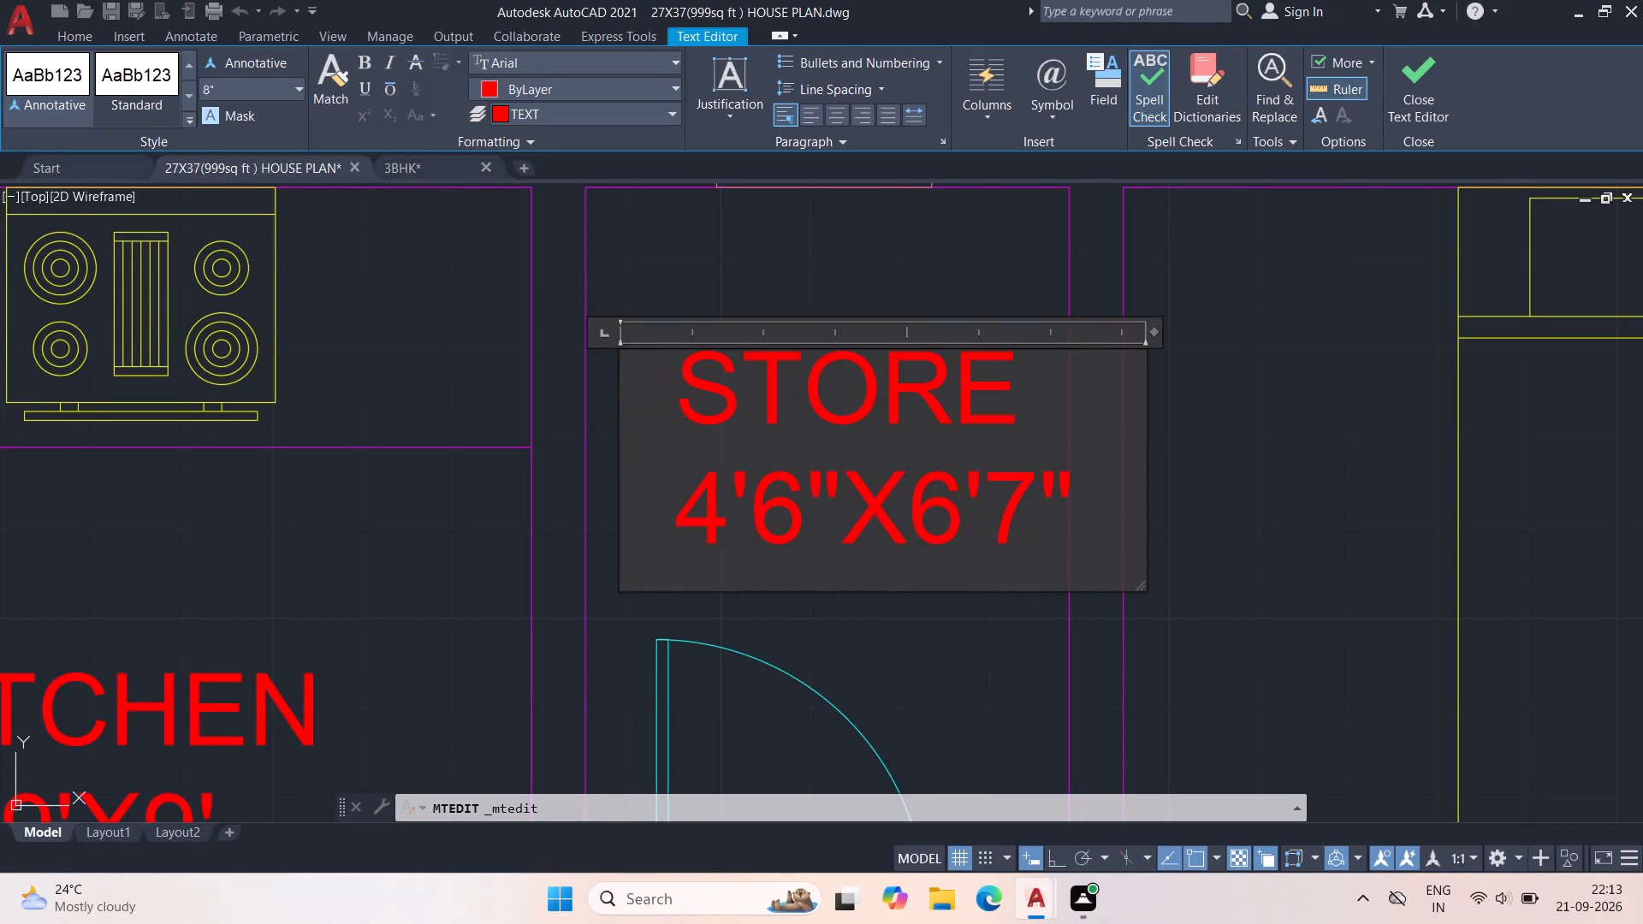
pyautogui.click(1326, 433)
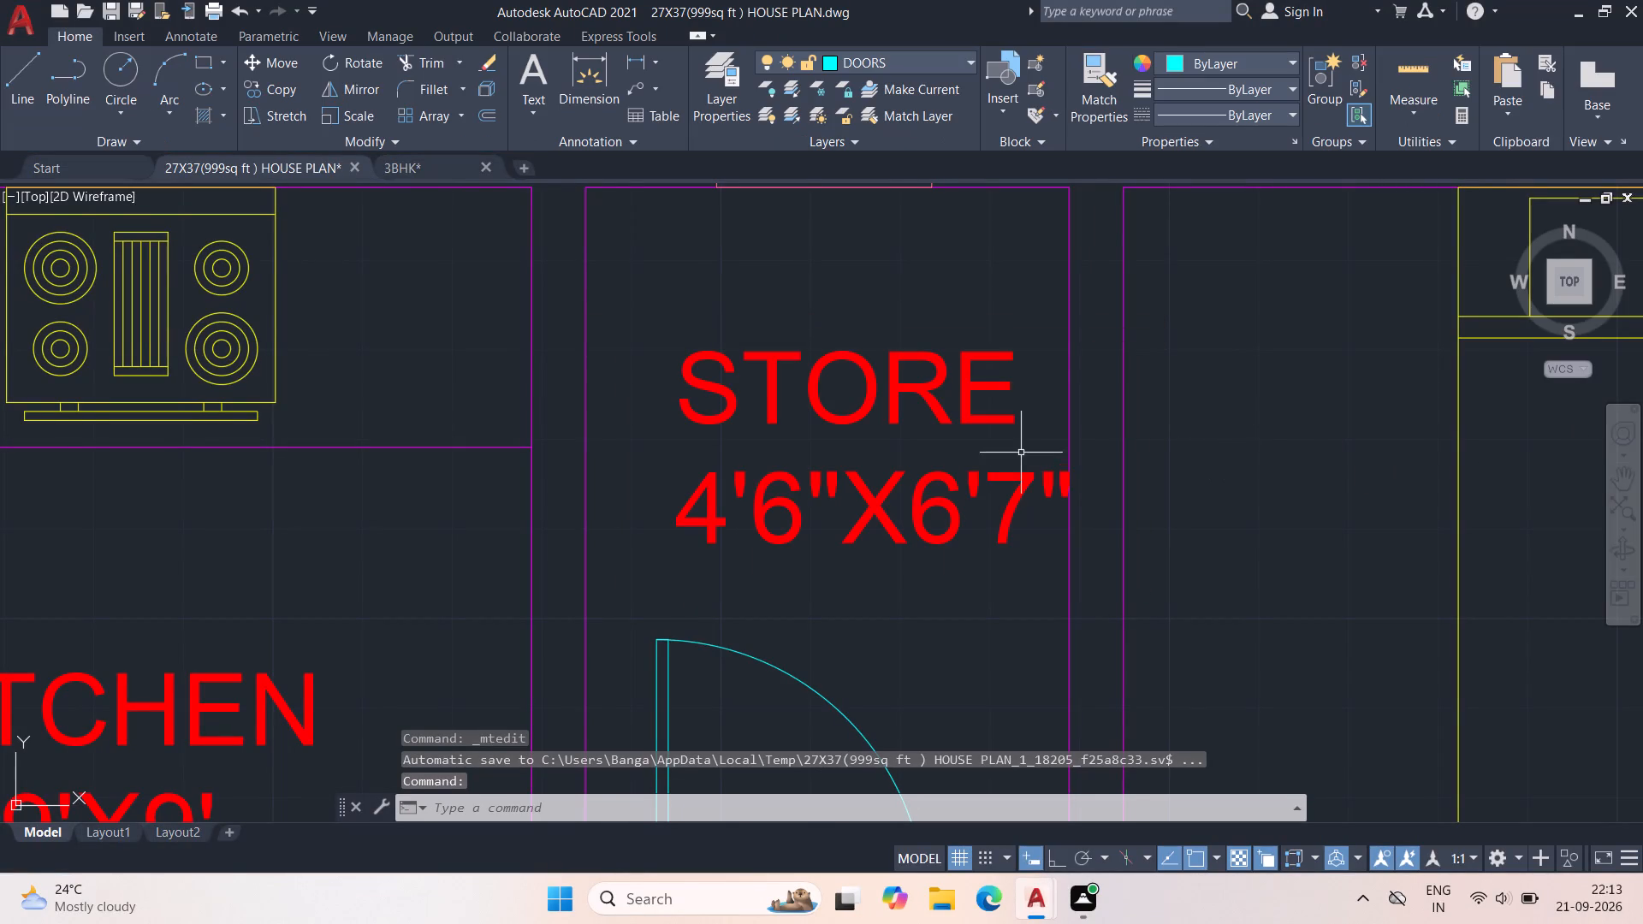
# Move the STORE label slightly toward the kitchen so it fits between the store room's side walls.
pyautogui.click(1010, 489)
pyautogui.click(1005, 488)
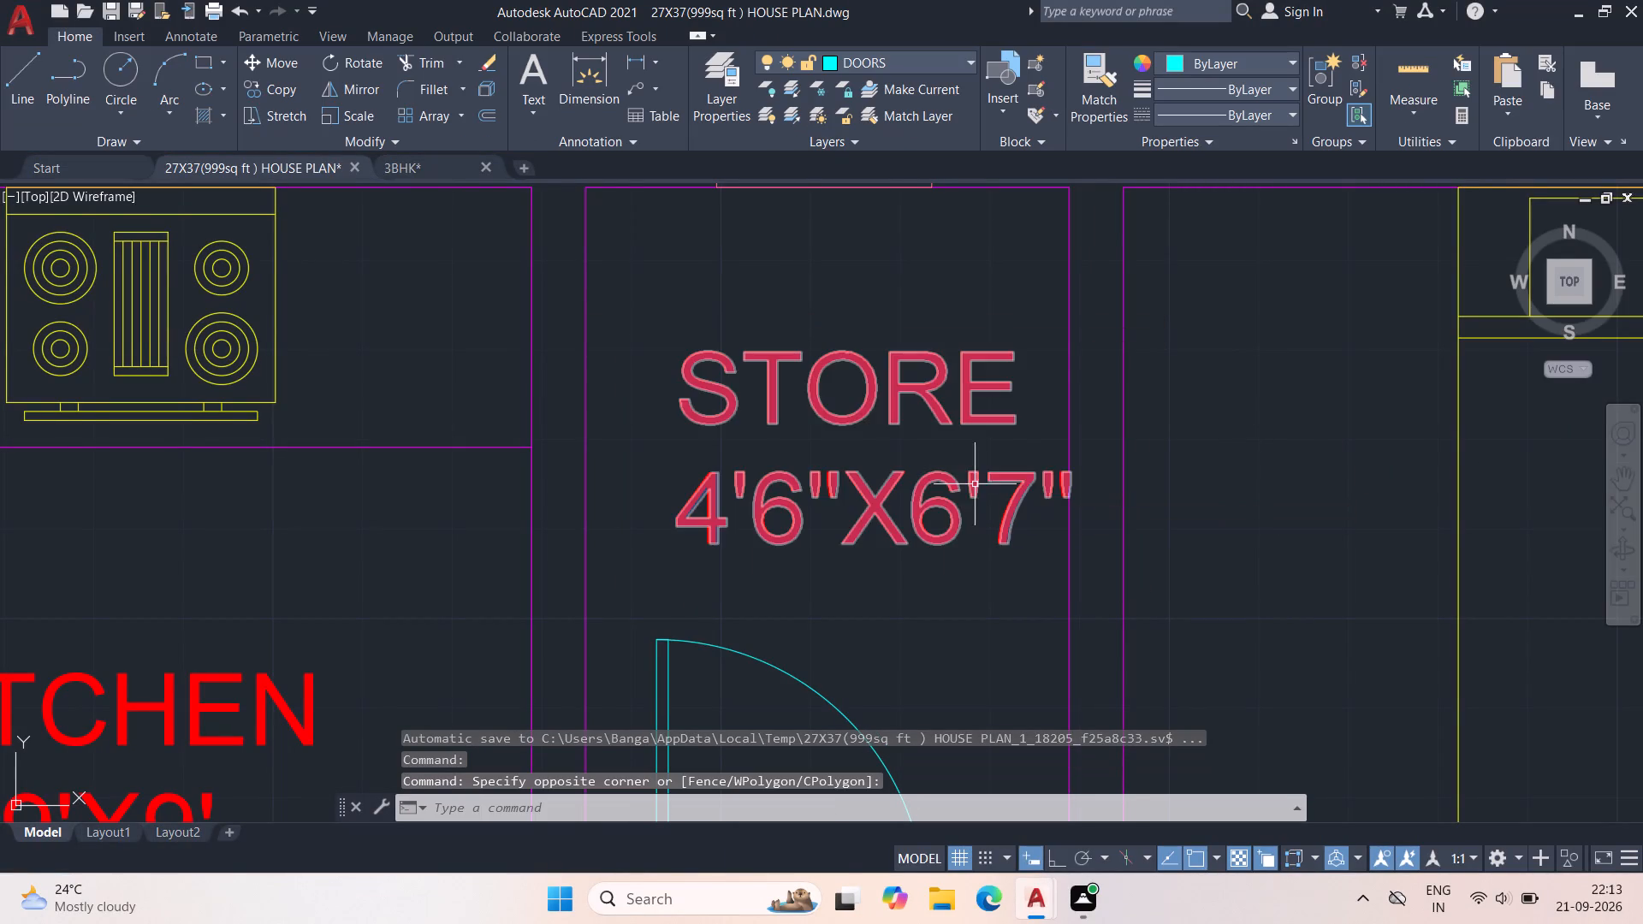
pyautogui.click(945, 497)
pyautogui.press('m')
pyautogui.press('space')
pyautogui.click(940, 493)
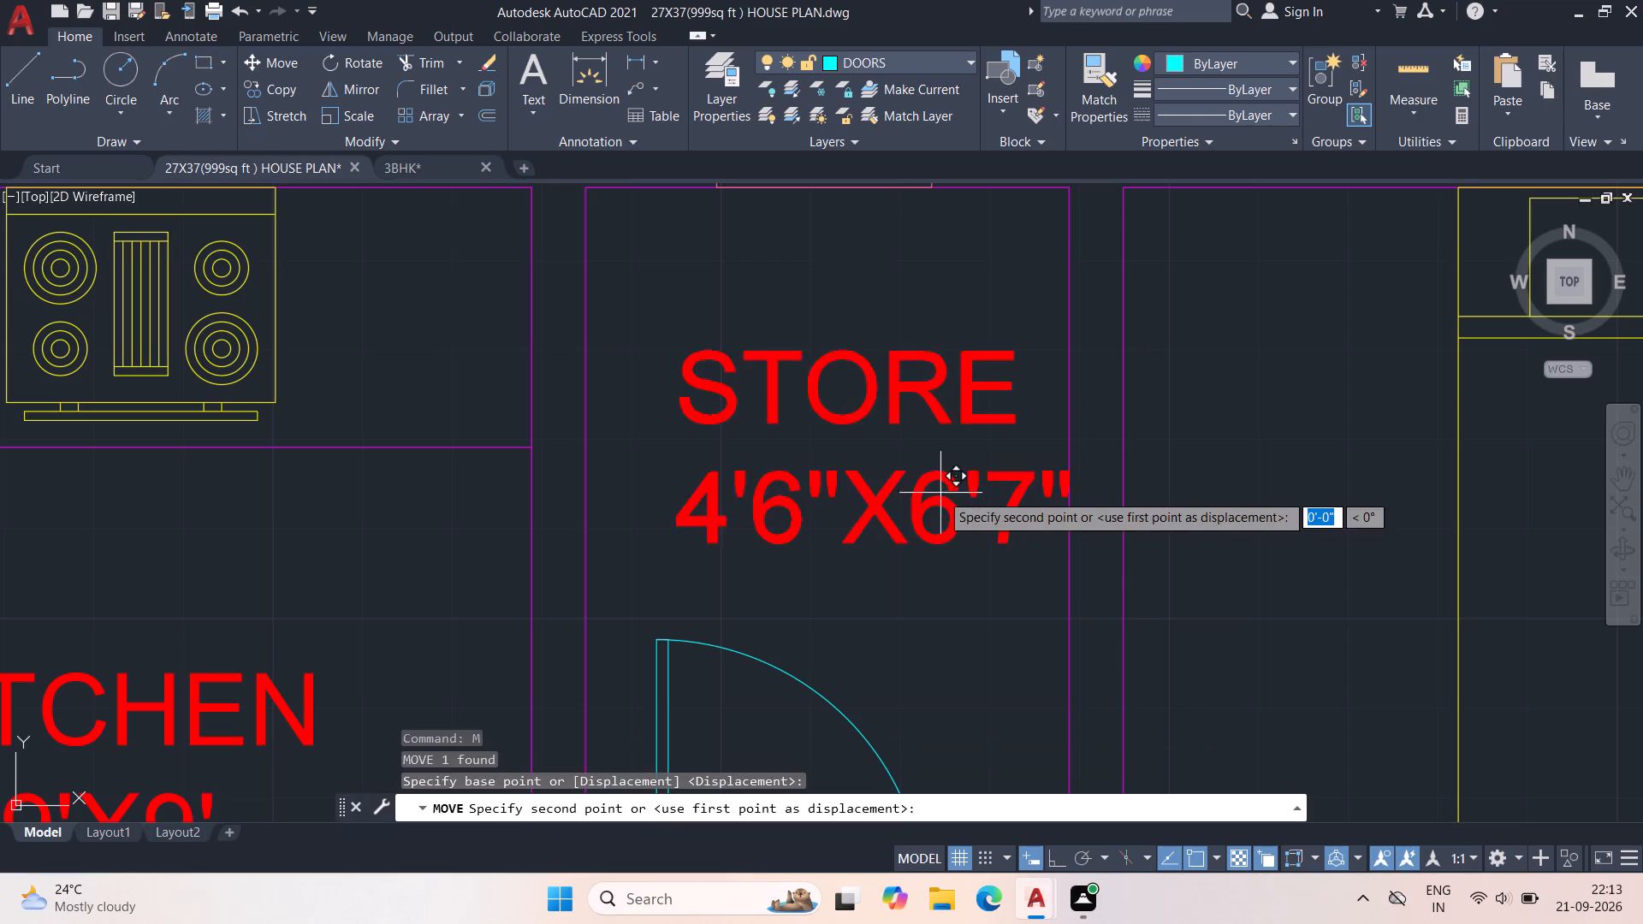
pyautogui.click(904, 498)
# Copy the KITCHEN label from the central room into the toilet room, below the door swing and WC.
pyautogui.scroll(-1, 889, 510)
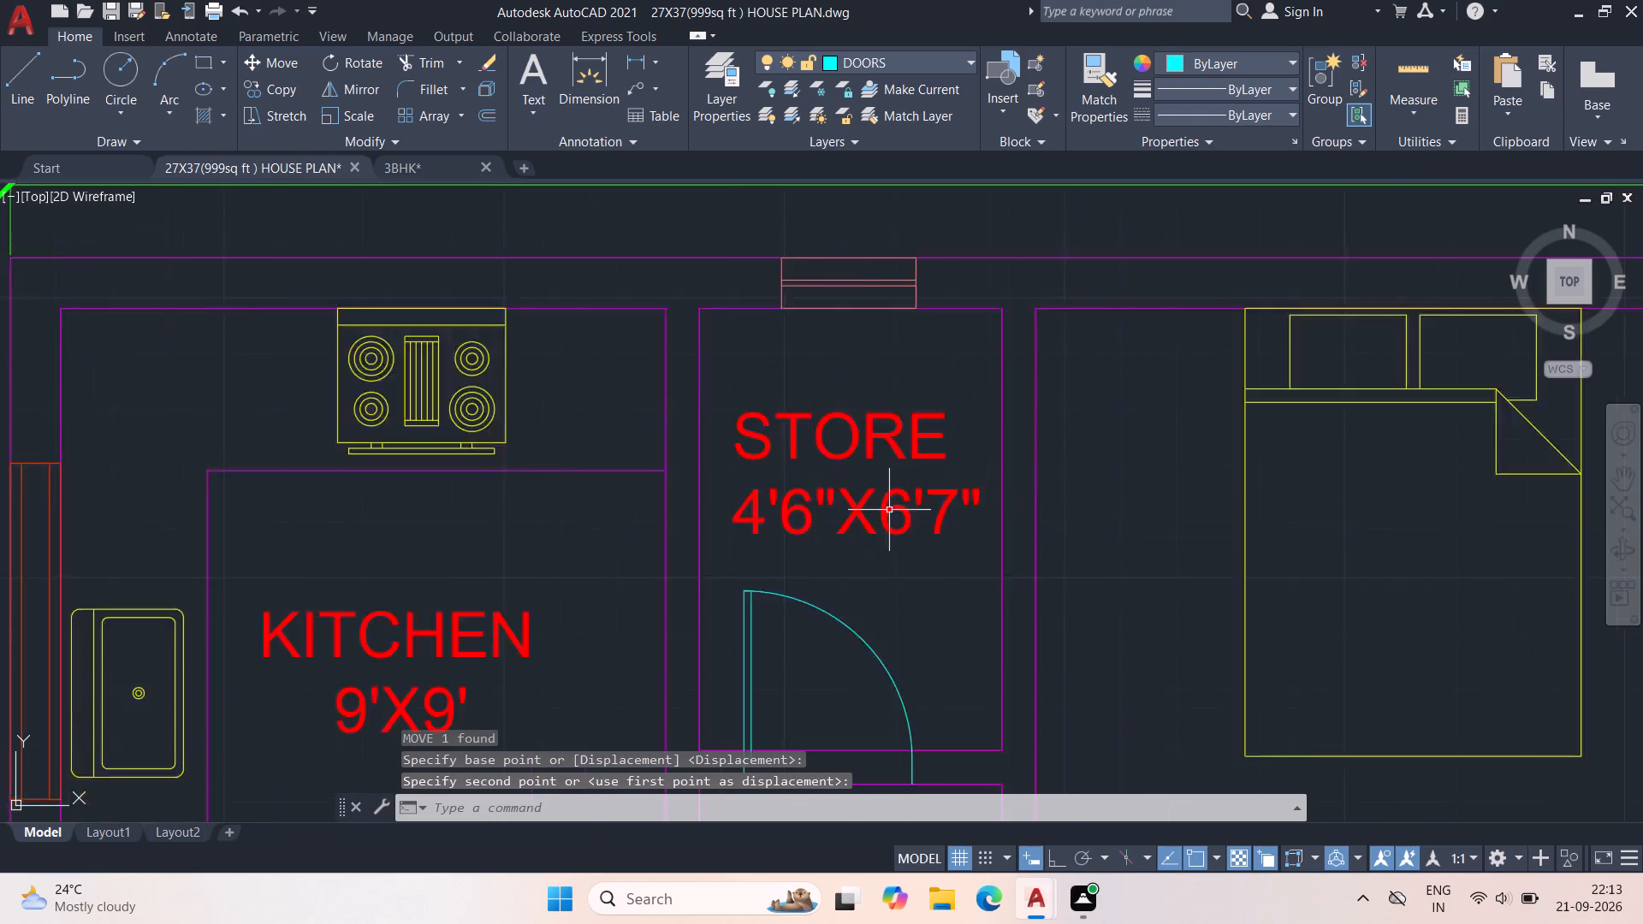
pyautogui.scroll(-1, 889, 510)
pyautogui.moveTo(1103, 614); pyautogui.dragTo(852, 152, button='middle')
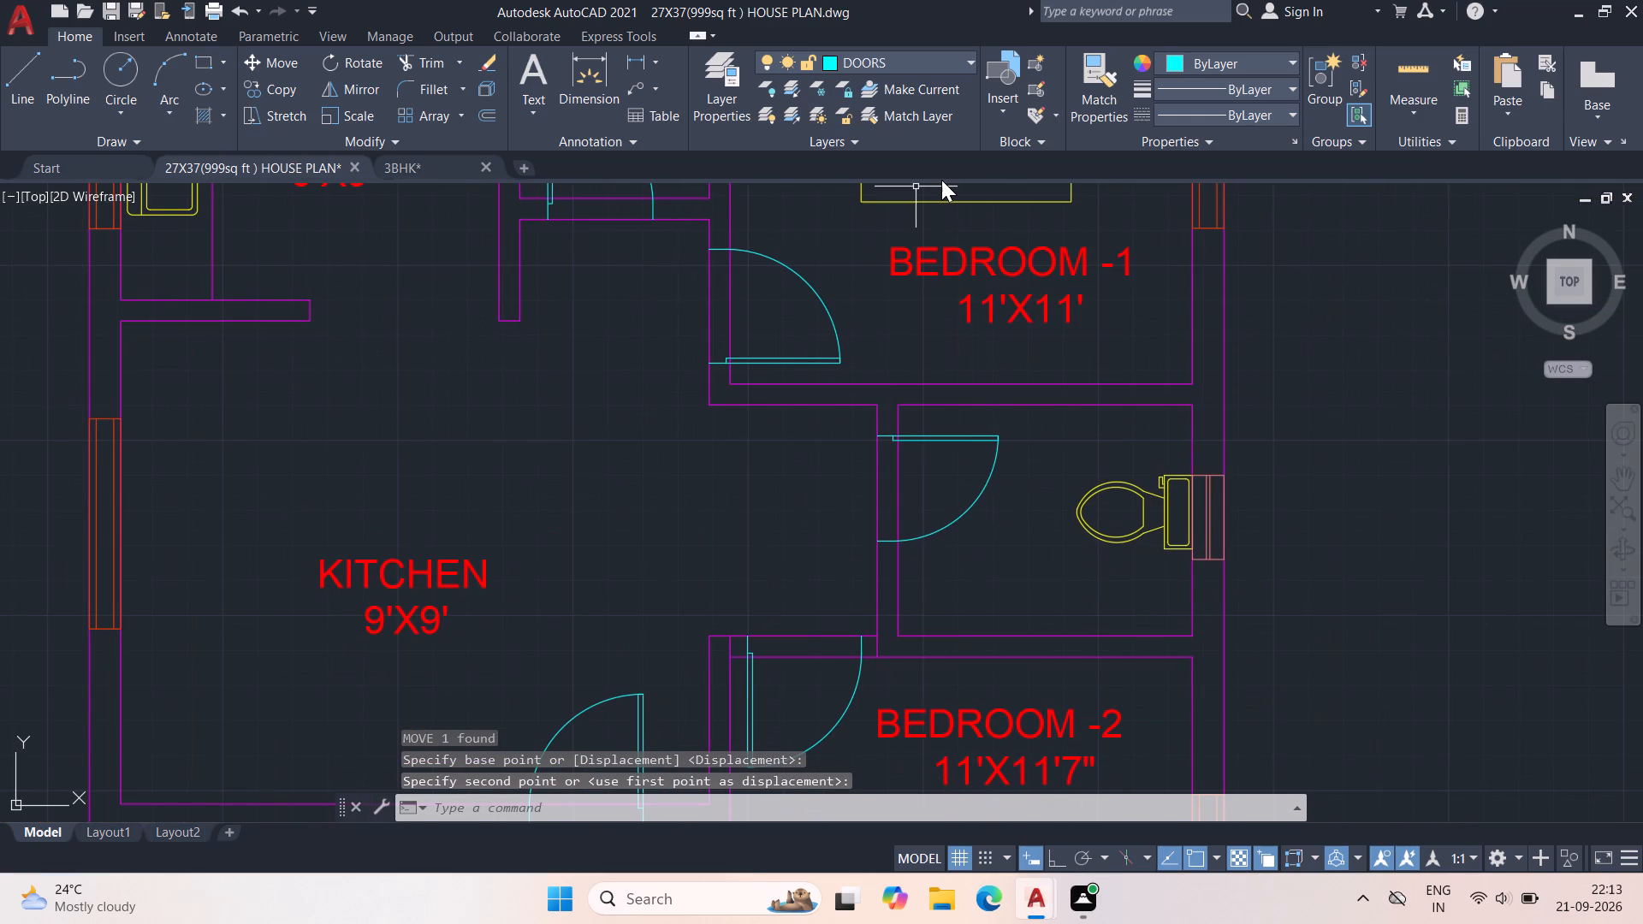
pyautogui.moveTo(893, 516); pyautogui.dragTo(678, 410, button='middle')
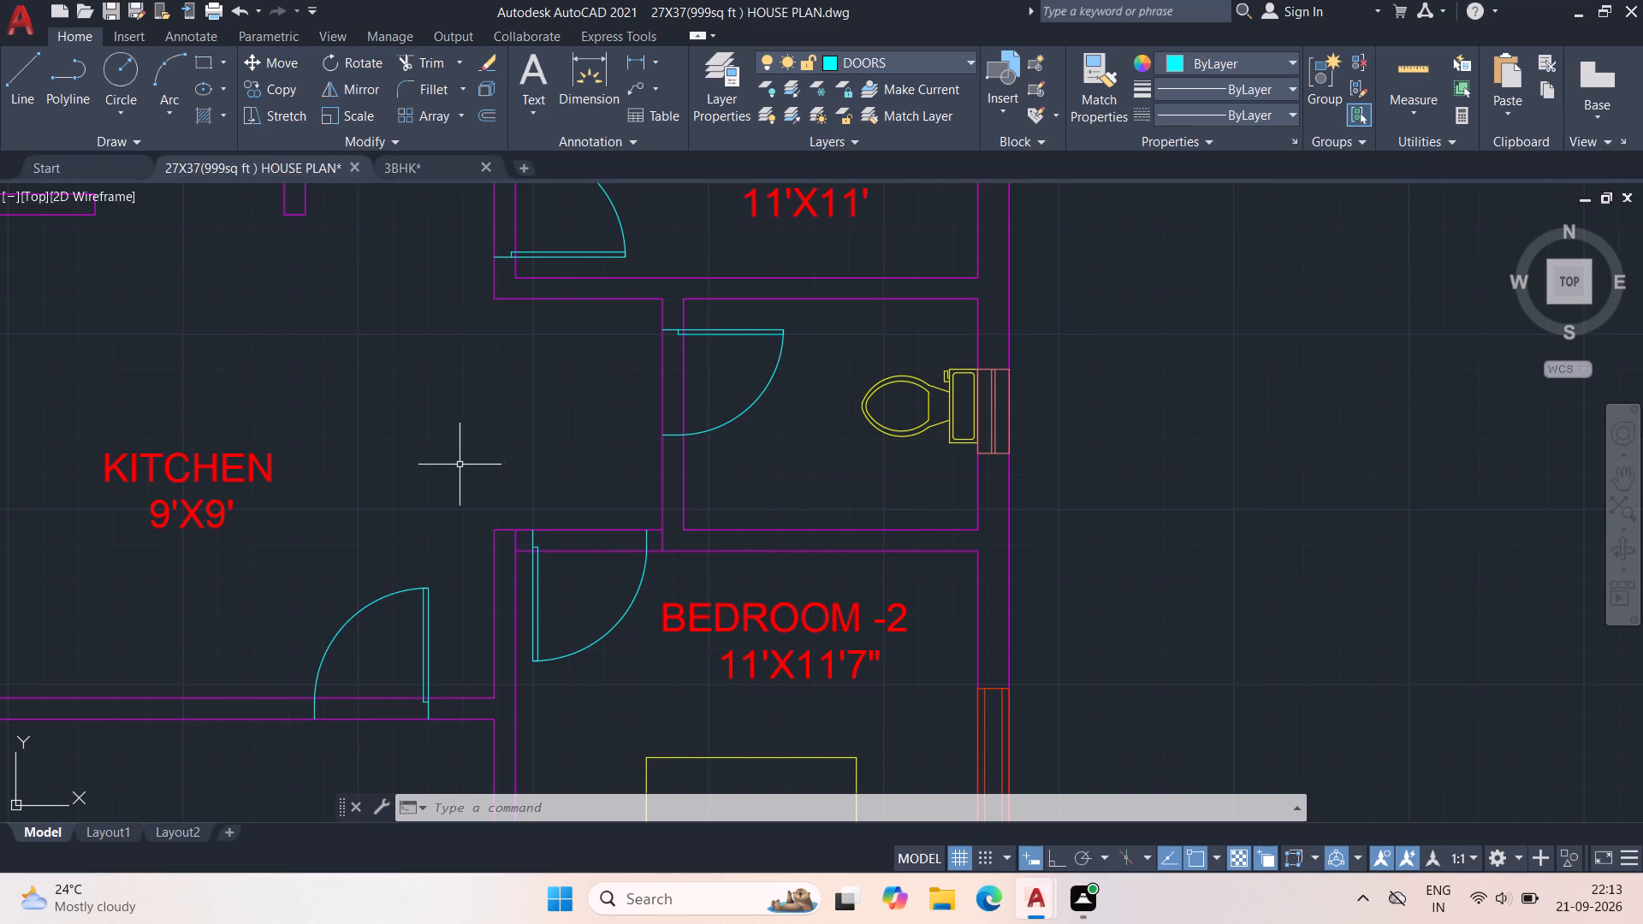
pyautogui.moveTo(417, 460); pyautogui.dragTo(447, 461, button='middle')
pyautogui.click(162, 484)
pyautogui.press('c')
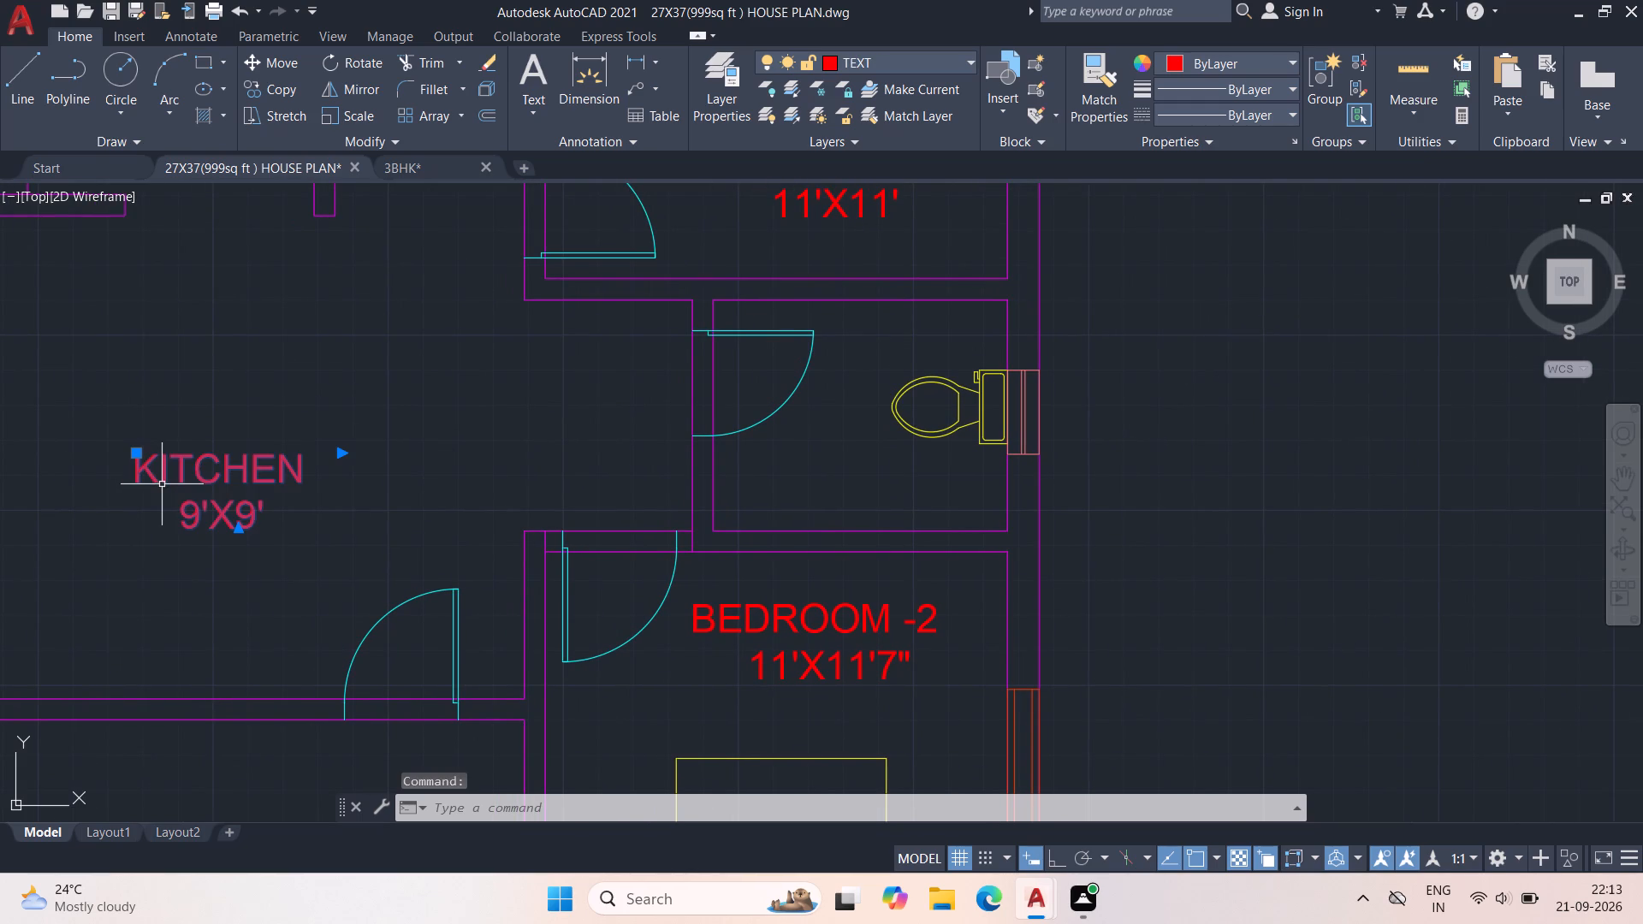
pyautogui.write('O')
pyautogui.press('space')
pyautogui.click(162, 487)
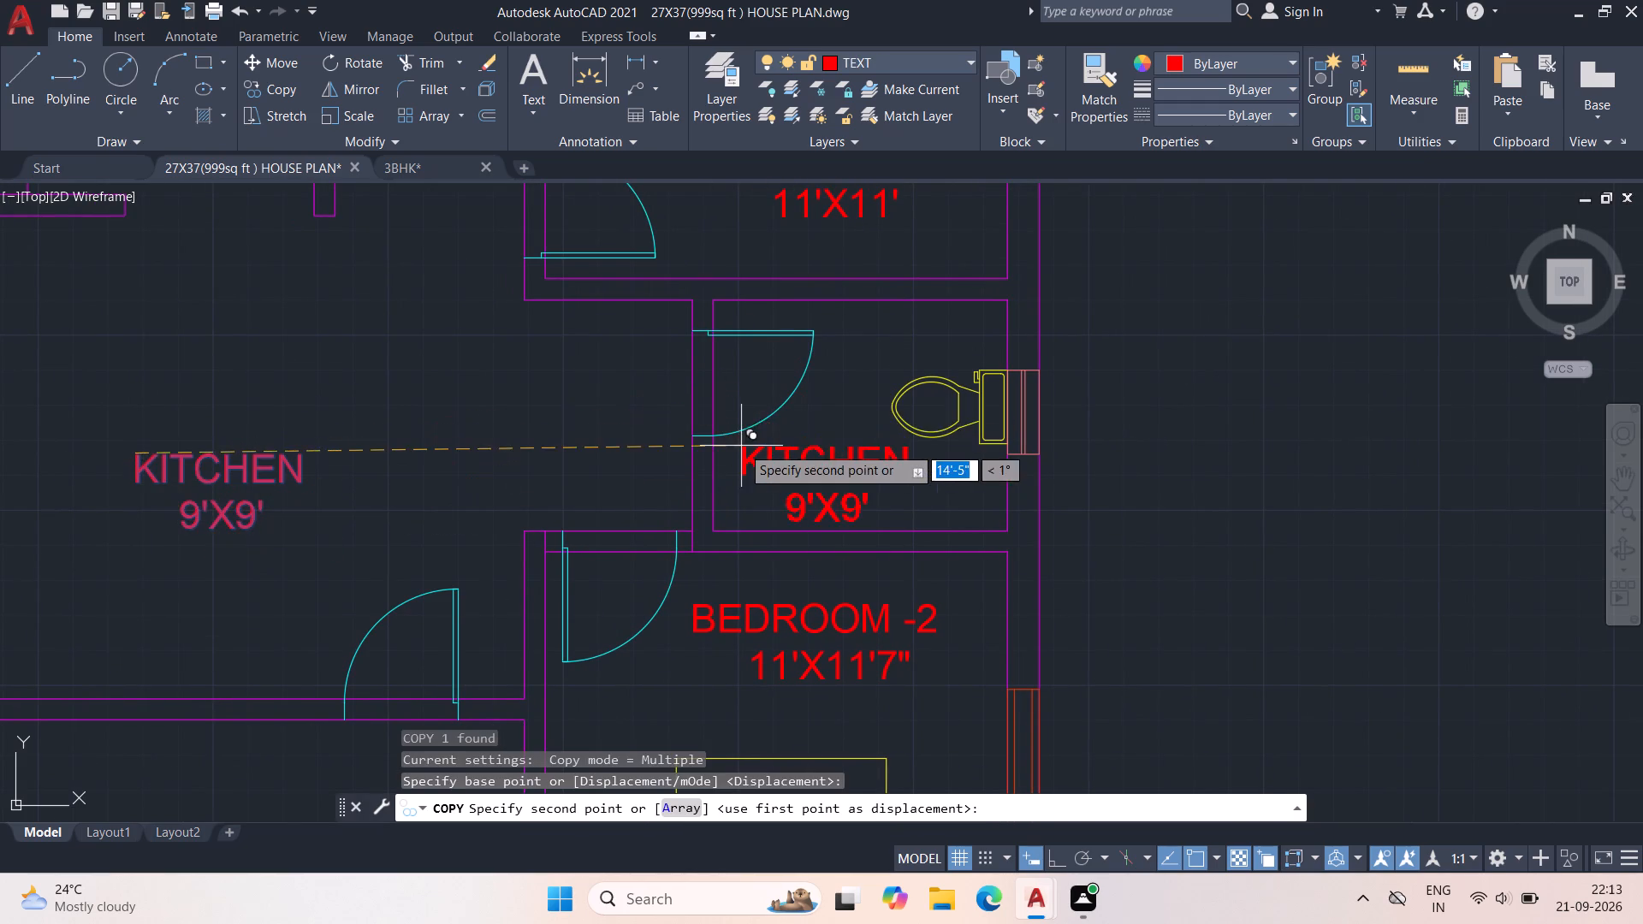
pyautogui.scroll(2, 741, 445)
pyautogui.click(716, 439)
pyautogui.press('Escape')
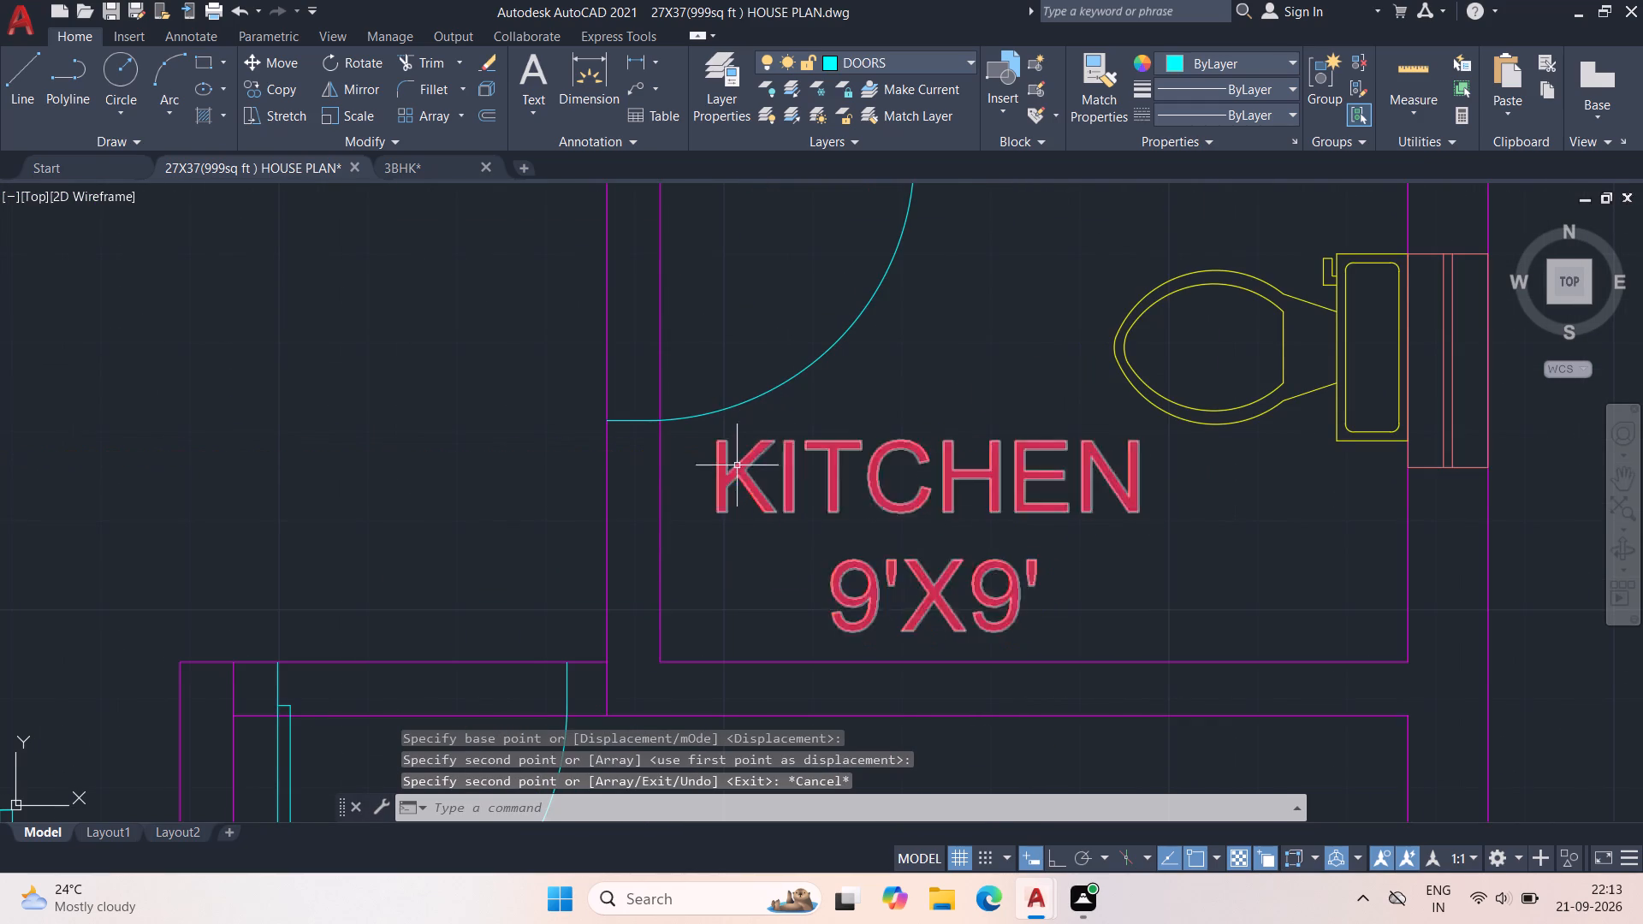
# Open the copied label in the toilet room for editing and replace KITCHEN with TOILET.
pyautogui.click(754, 471)
pyautogui.doubleClick(717, 477)
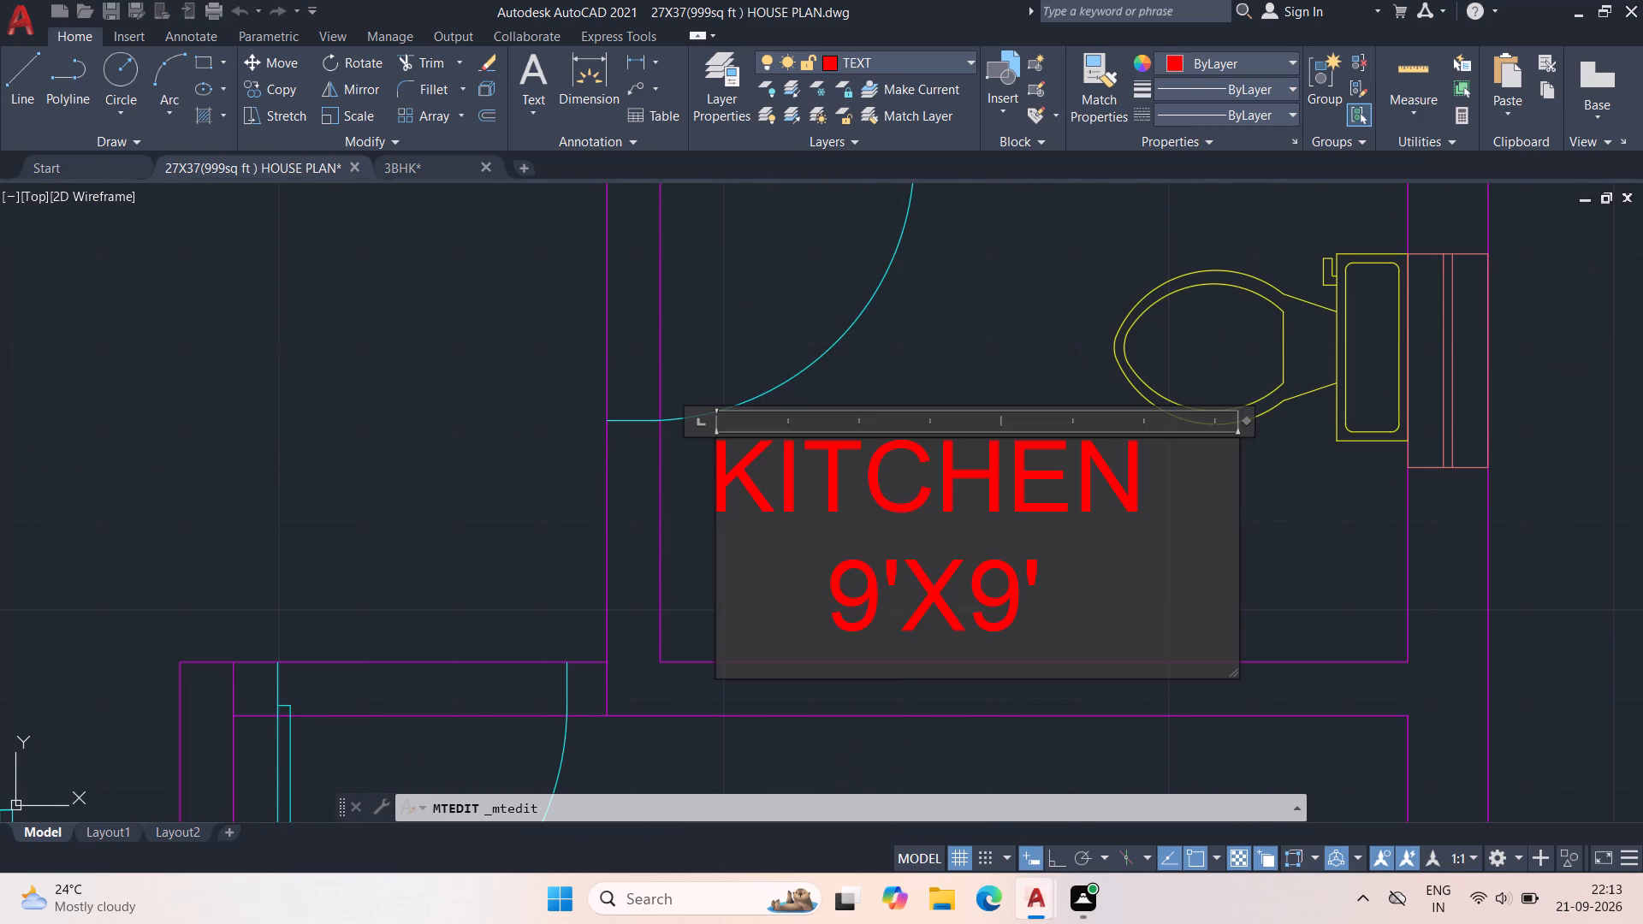
pyautogui.click(1167, 471)
pyautogui.press('BackSpace')
pyautogui.press('BackSpace')
pyautogui.press('BackSpace')
pyautogui.press('BackSpace')
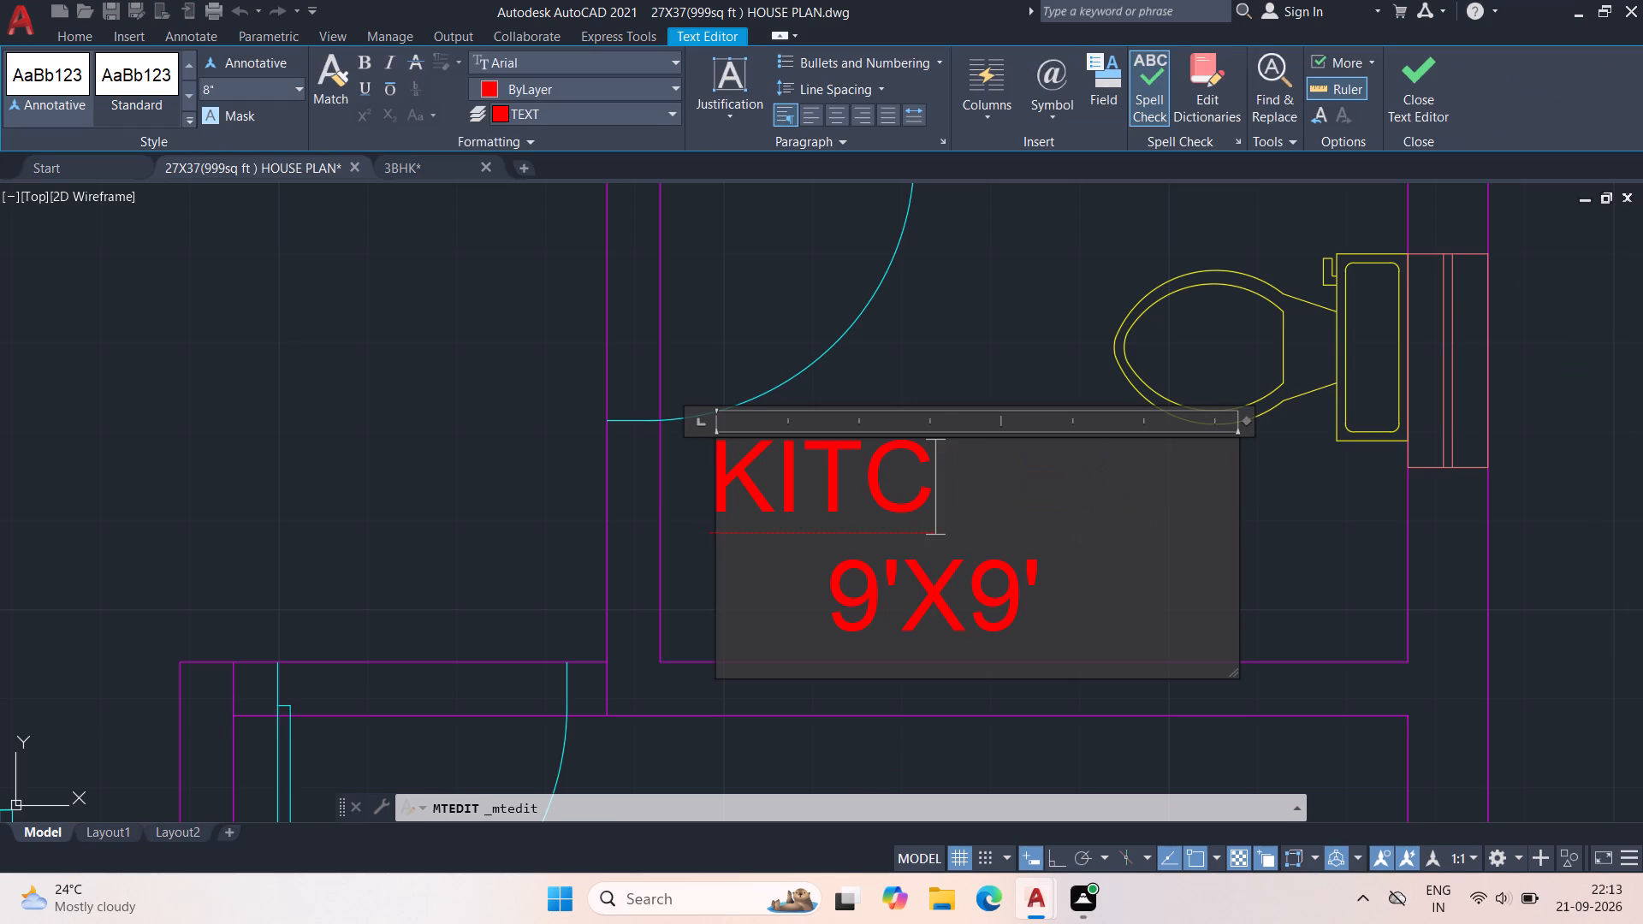
pyautogui.press('BackSpace')
pyautogui.press('BackSpace')
pyautogui.press('BackSpace')
pyautogui.press('BackSpace')
pyautogui.write('TOIL')
pyautogui.write('ET')
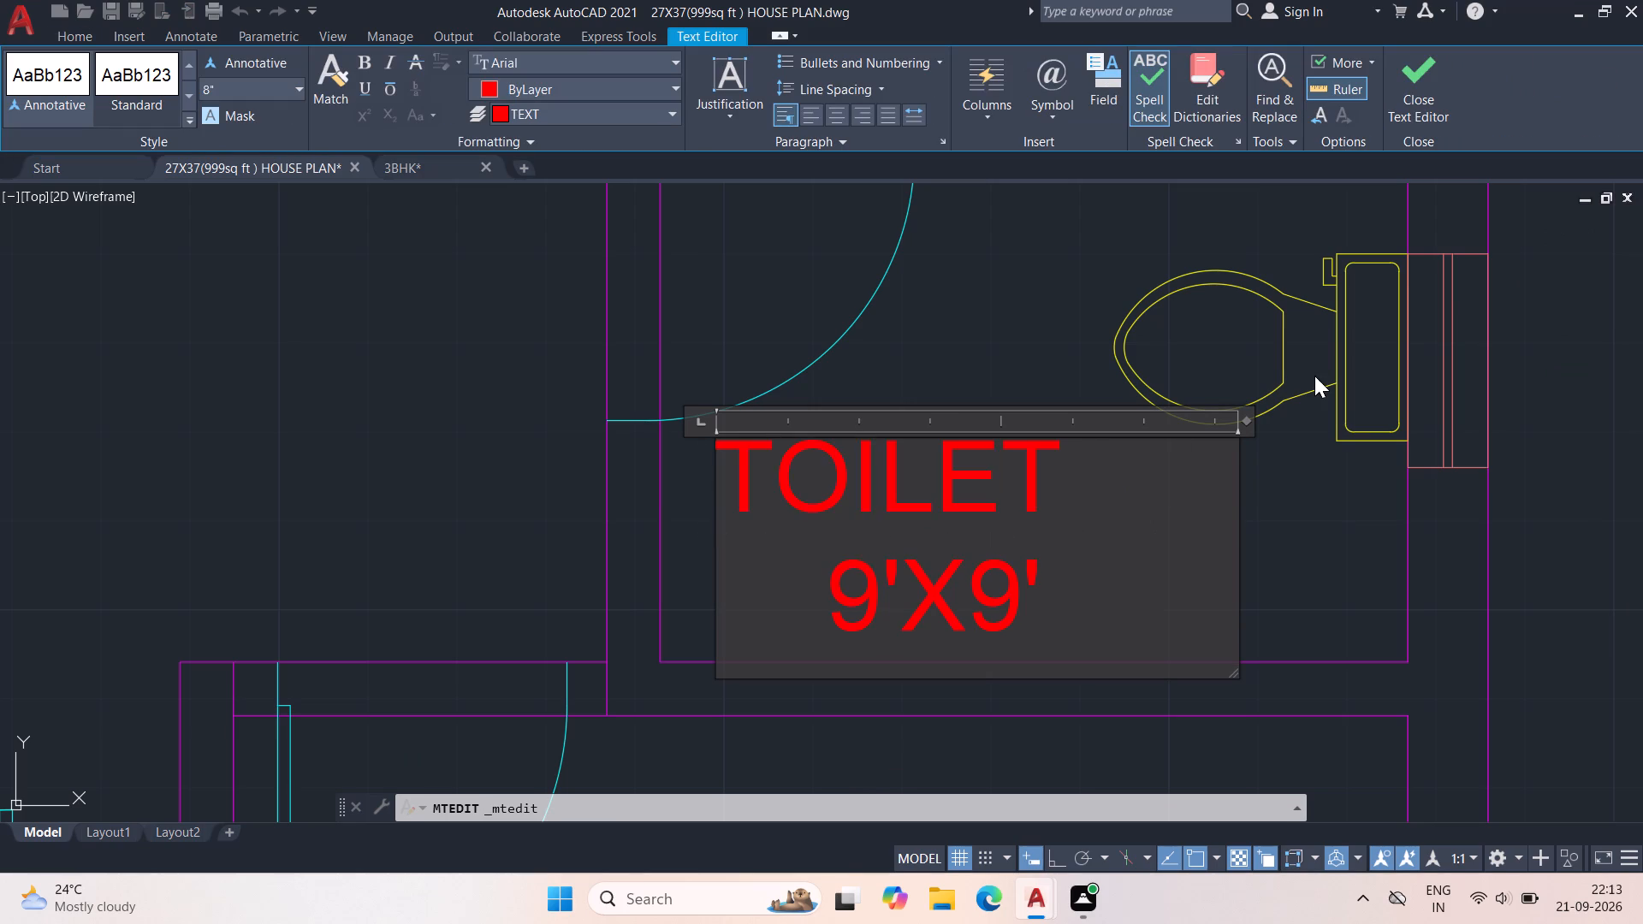
# Change the TOILET label's size line to 7'X5'6".
pyautogui.click(883, 597)
pyautogui.press('BackSpace')
pyautogui.press('7')
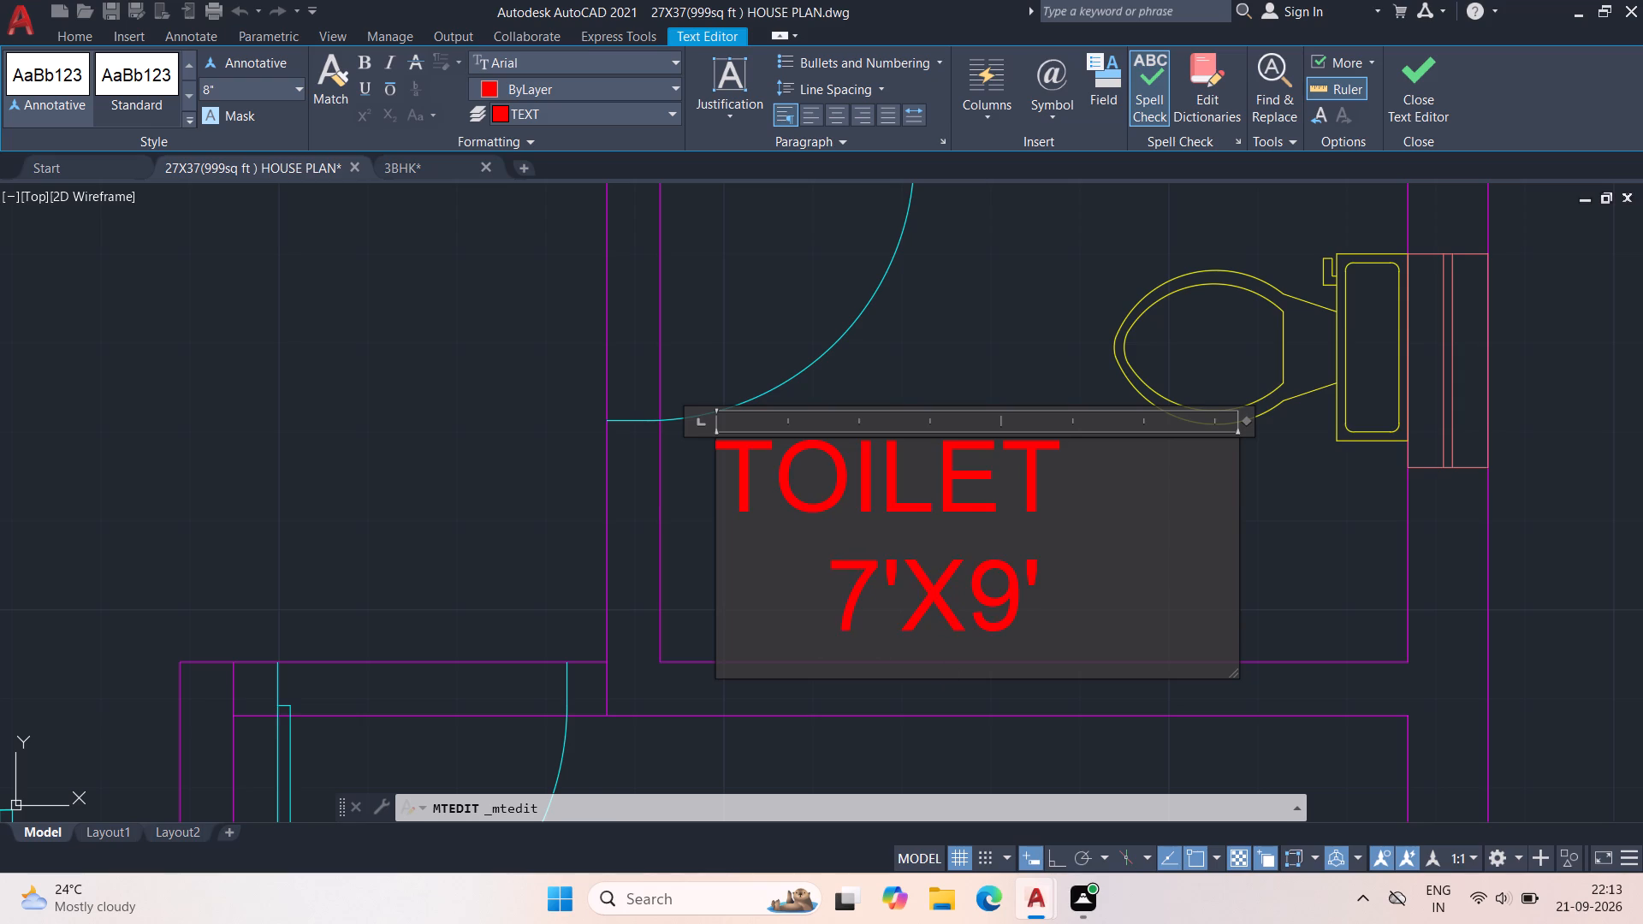
pyautogui.click(1025, 619)
pyautogui.press('BackSpace')
pyautogui.press('5')
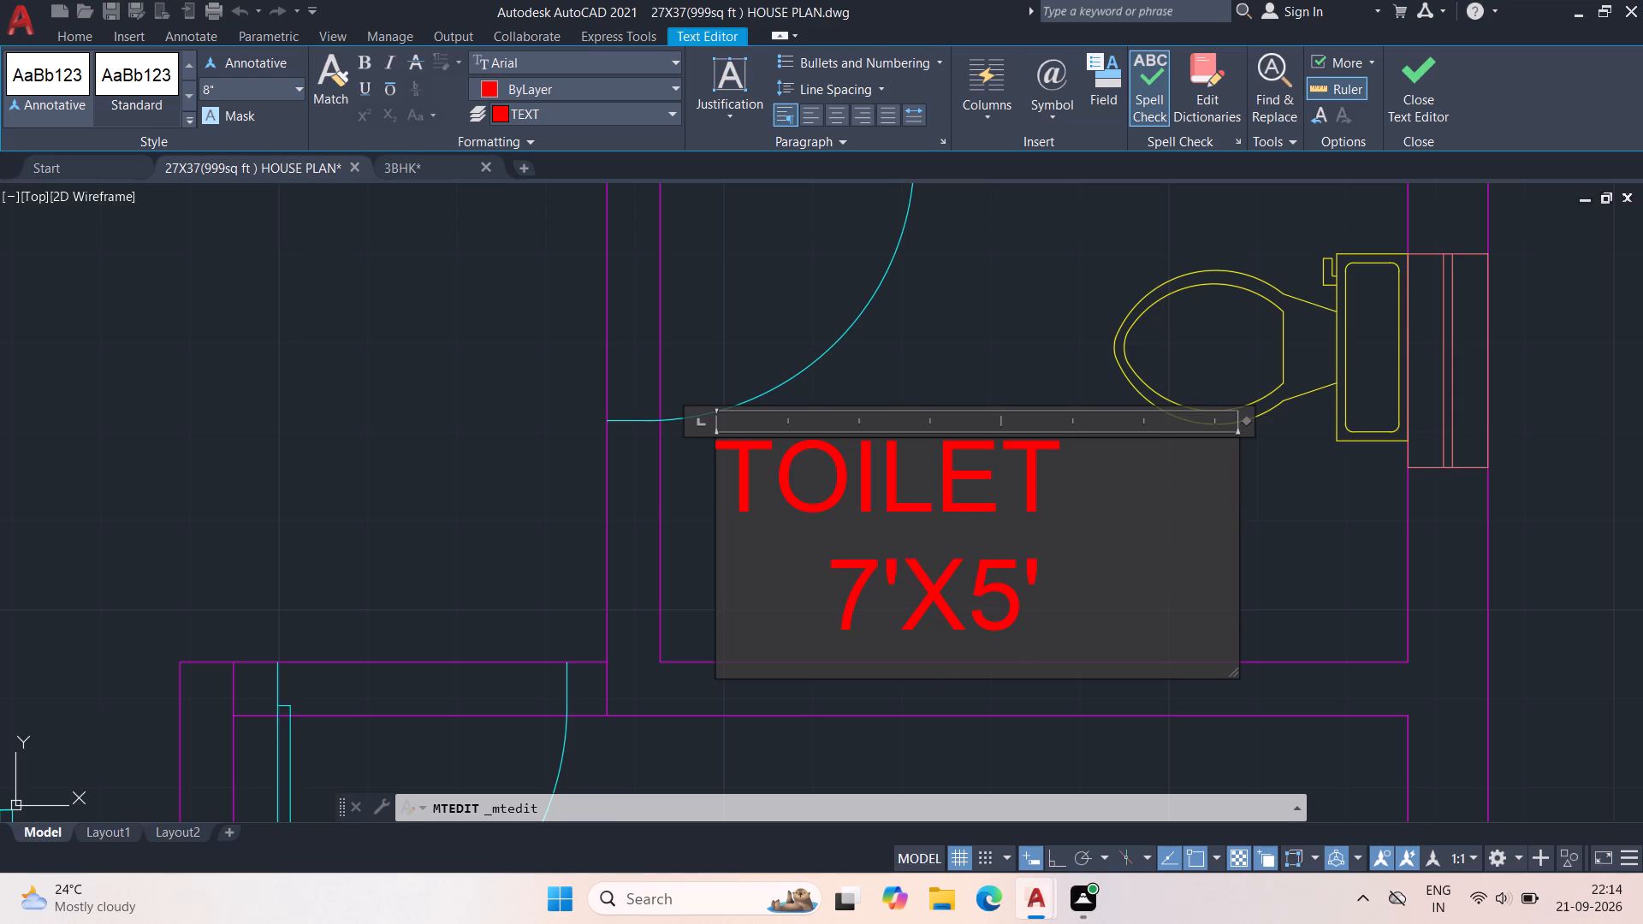
pyautogui.click(1048, 607)
pyautogui.write('6"')
# Reduce the size line's indent by two spaces, indent TOILET by one space, and close the text edit.
pyautogui.click(824, 614)
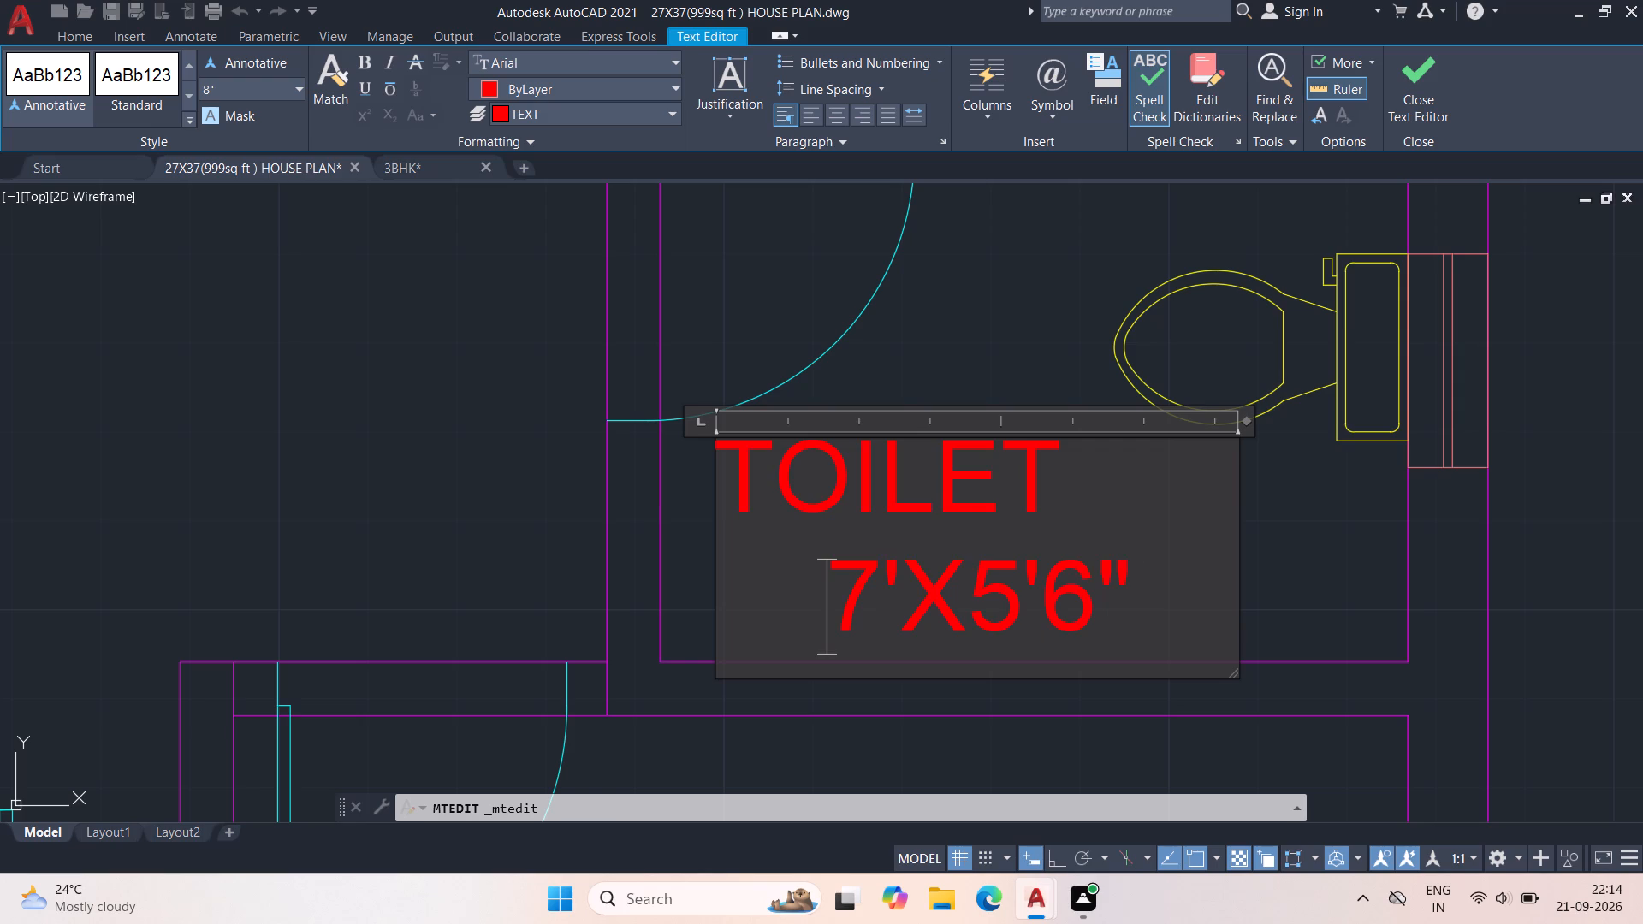
pyautogui.press('BackSpace')
pyautogui.press('BackSpace')
pyautogui.press('BackSpace')
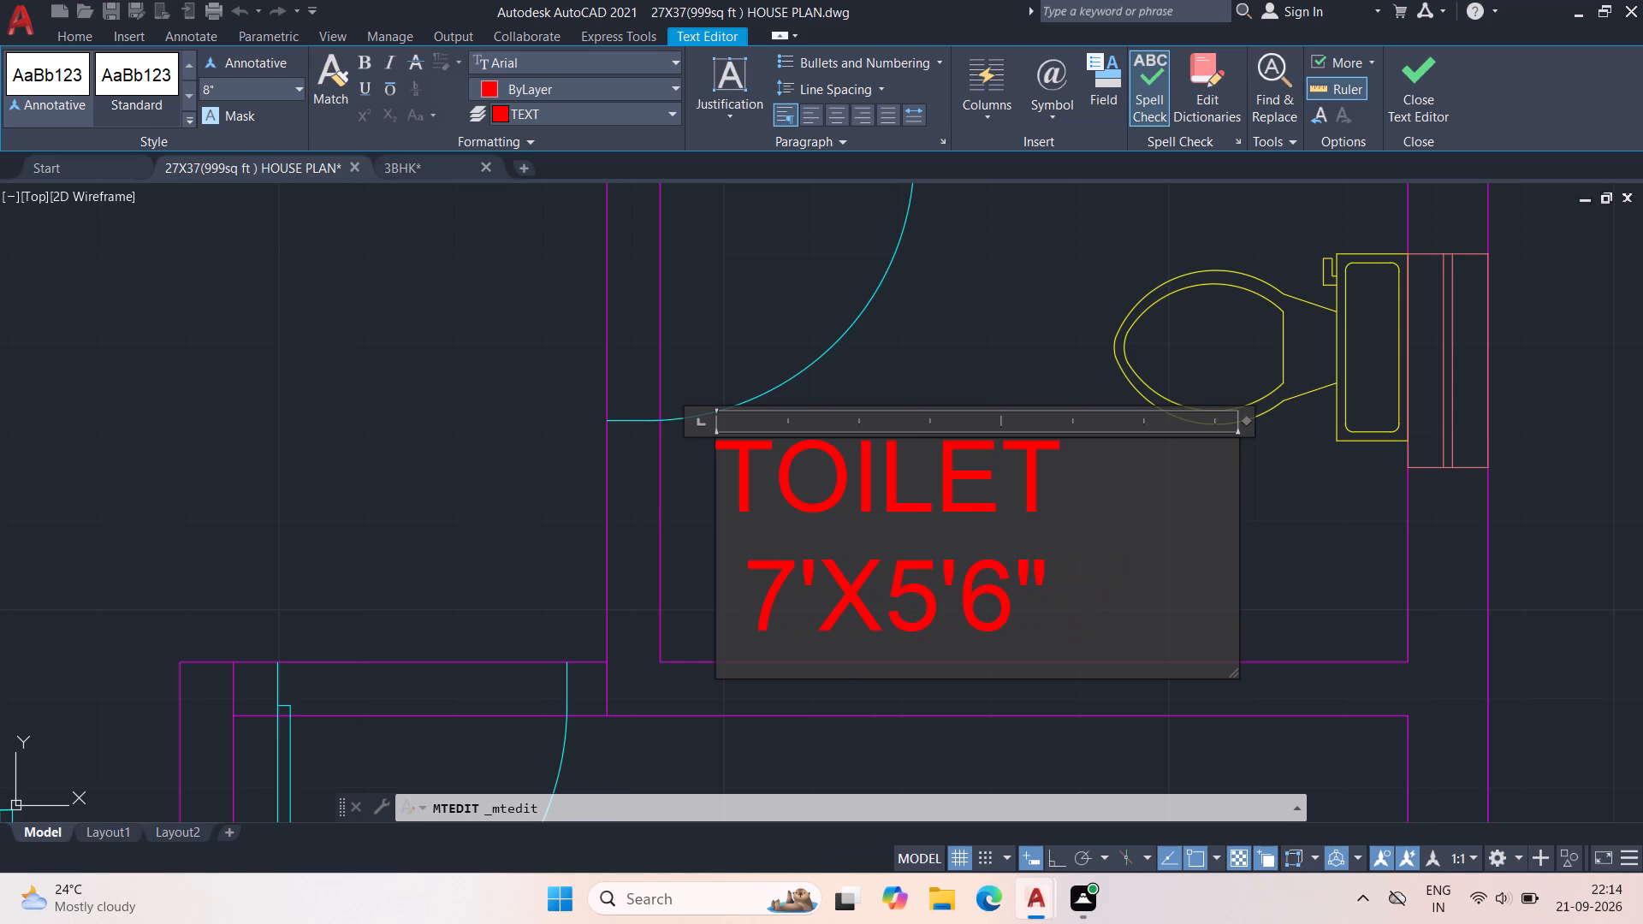
pyautogui.click(730, 480)
pyautogui.press('space')
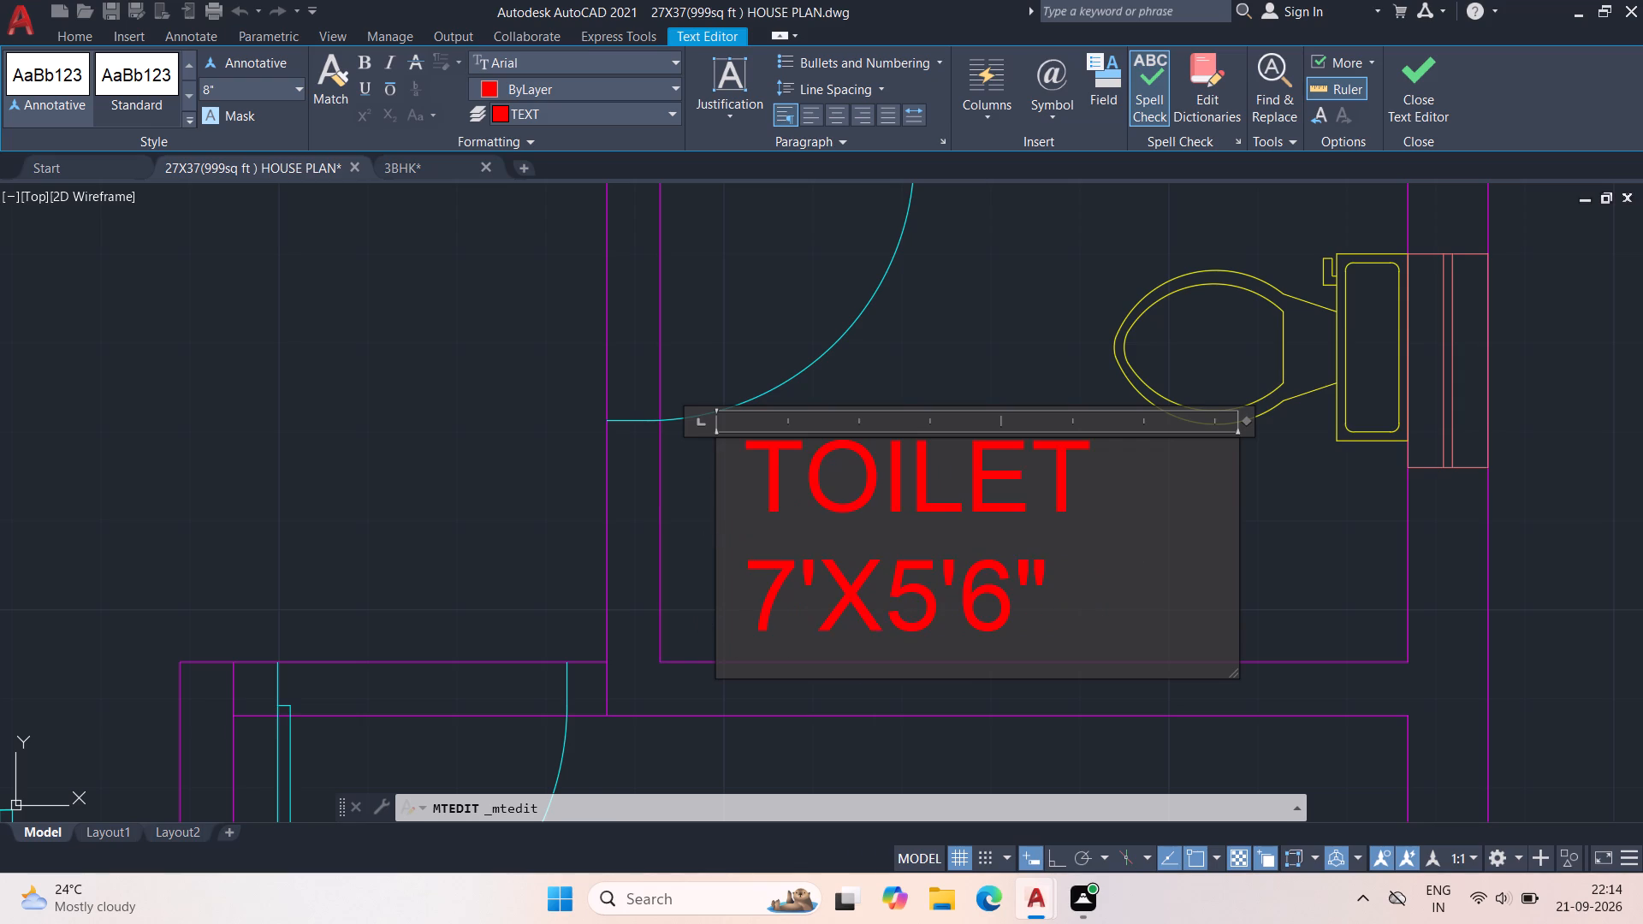
pyautogui.click(739, 608)
pyautogui.press('space')
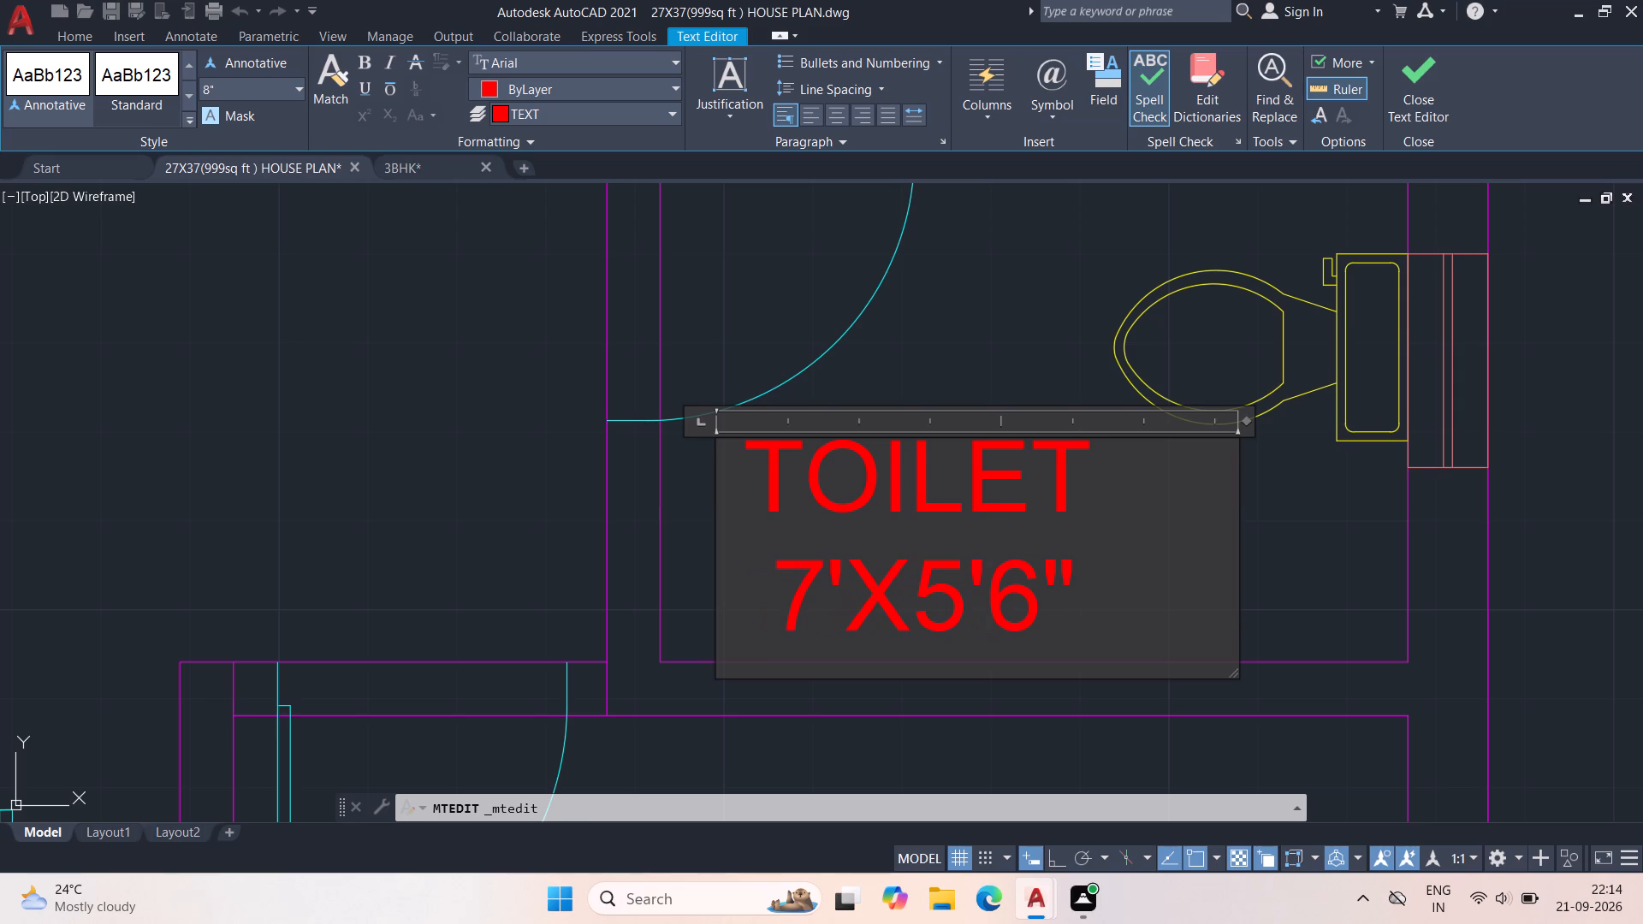
pyautogui.click(1315, 543)
# Examine the rooms below the toilet, including the lowest room labelled KITCHEN and the unlabelled room below BEDROOM -2.
pyautogui.scroll(-2, 1260, 522)
pyautogui.scroll(-1, 1172, 540)
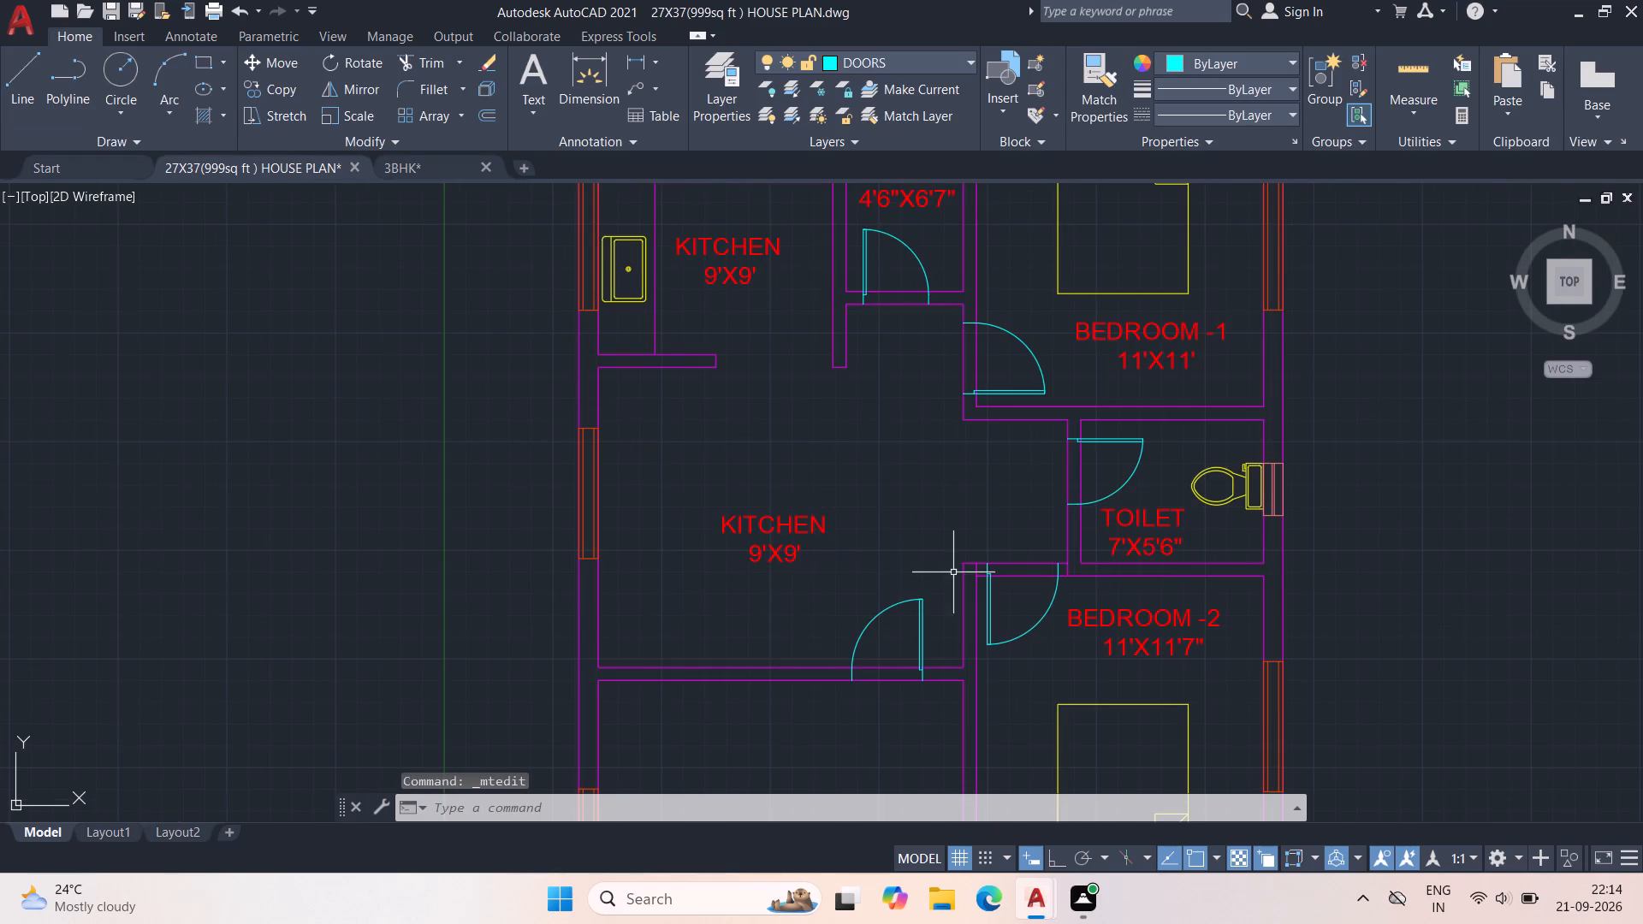
pyautogui.moveTo(951, 563); pyautogui.dragTo(938, 329, button='middle')
pyautogui.moveTo(867, 581); pyautogui.dragTo(885, 377, button='middle')
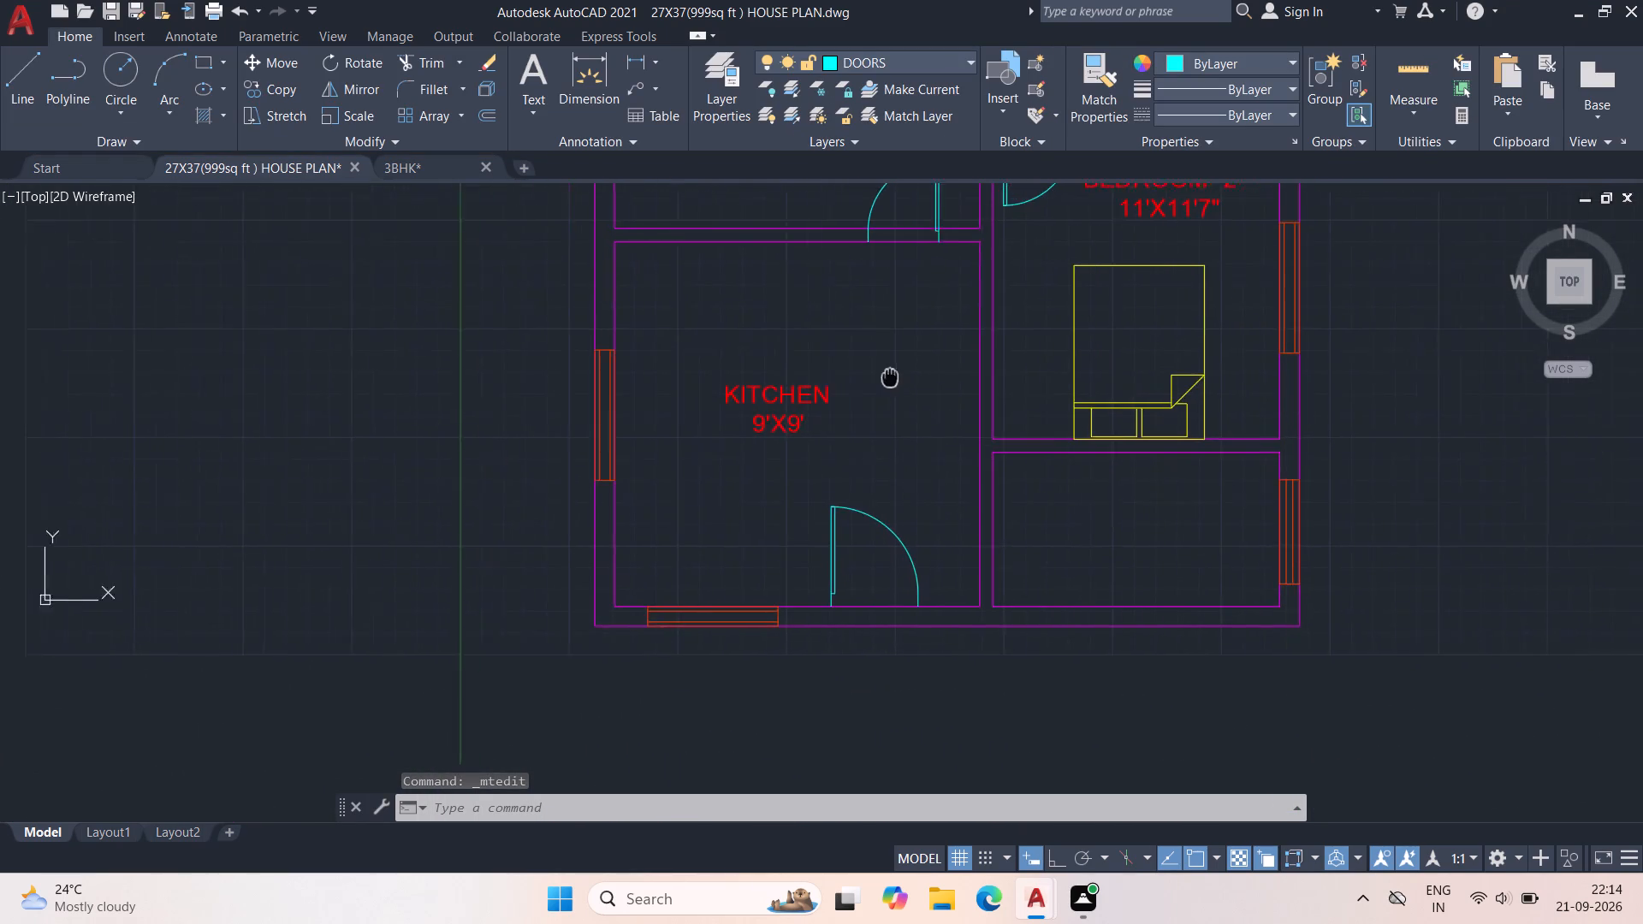
pyautogui.moveTo(885, 377); pyautogui.dragTo(793, 393, button='middle')
pyautogui.moveTo(695, 305); pyautogui.dragTo(684, 263, button='middle')
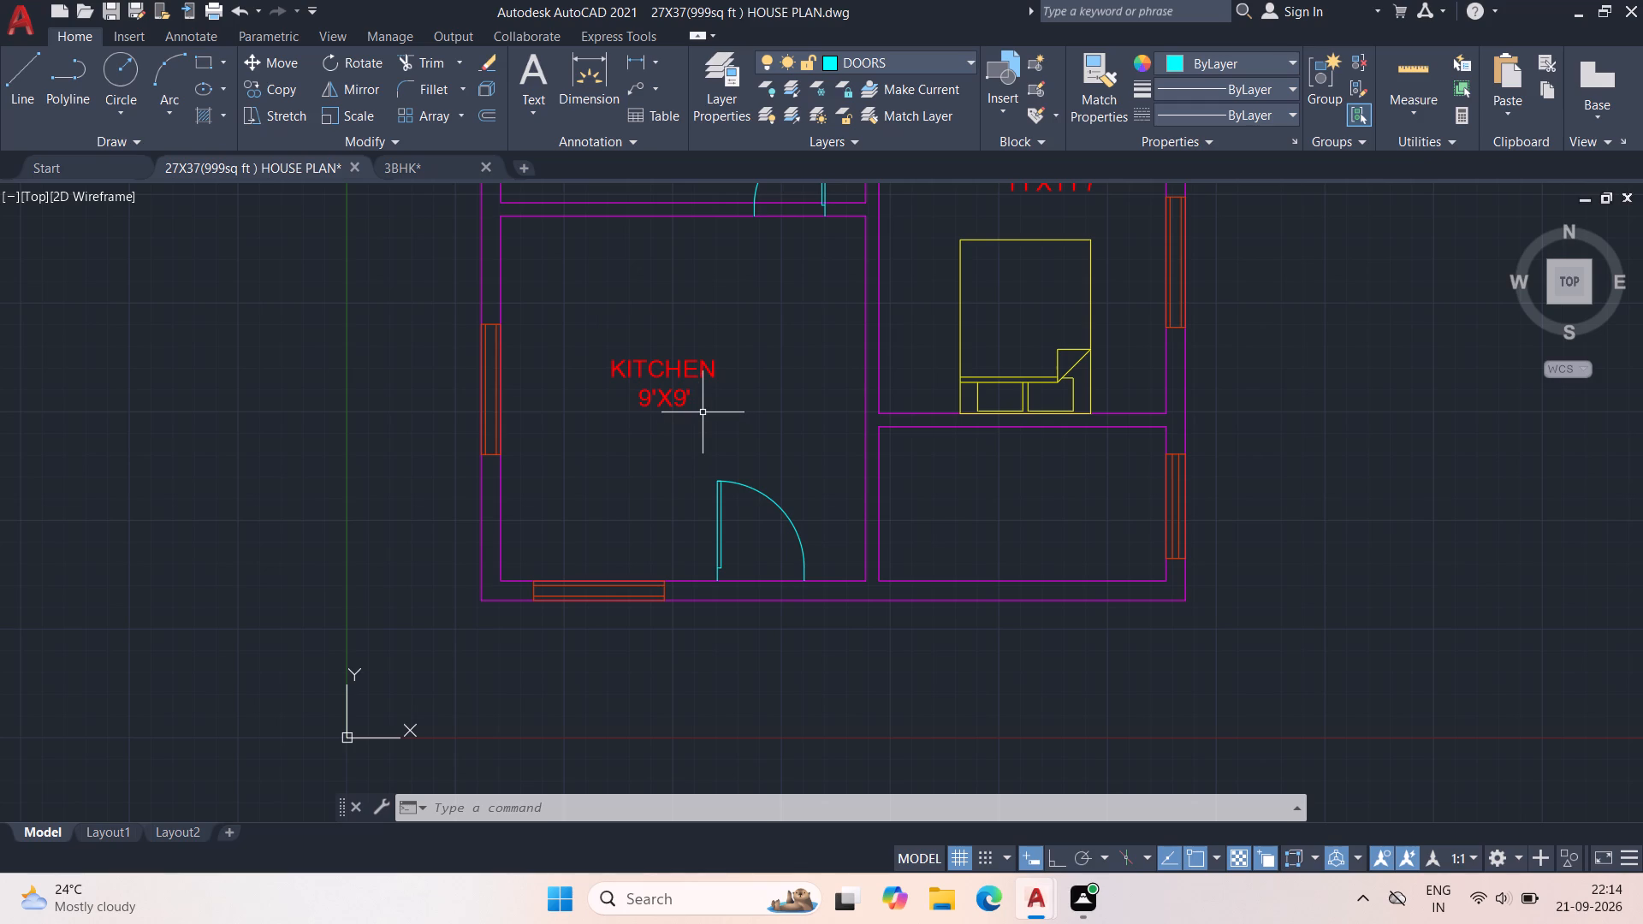
pyautogui.moveTo(780, 355); pyautogui.dragTo(703, 470, button='middle')
pyautogui.scroll(1, 731, 453)
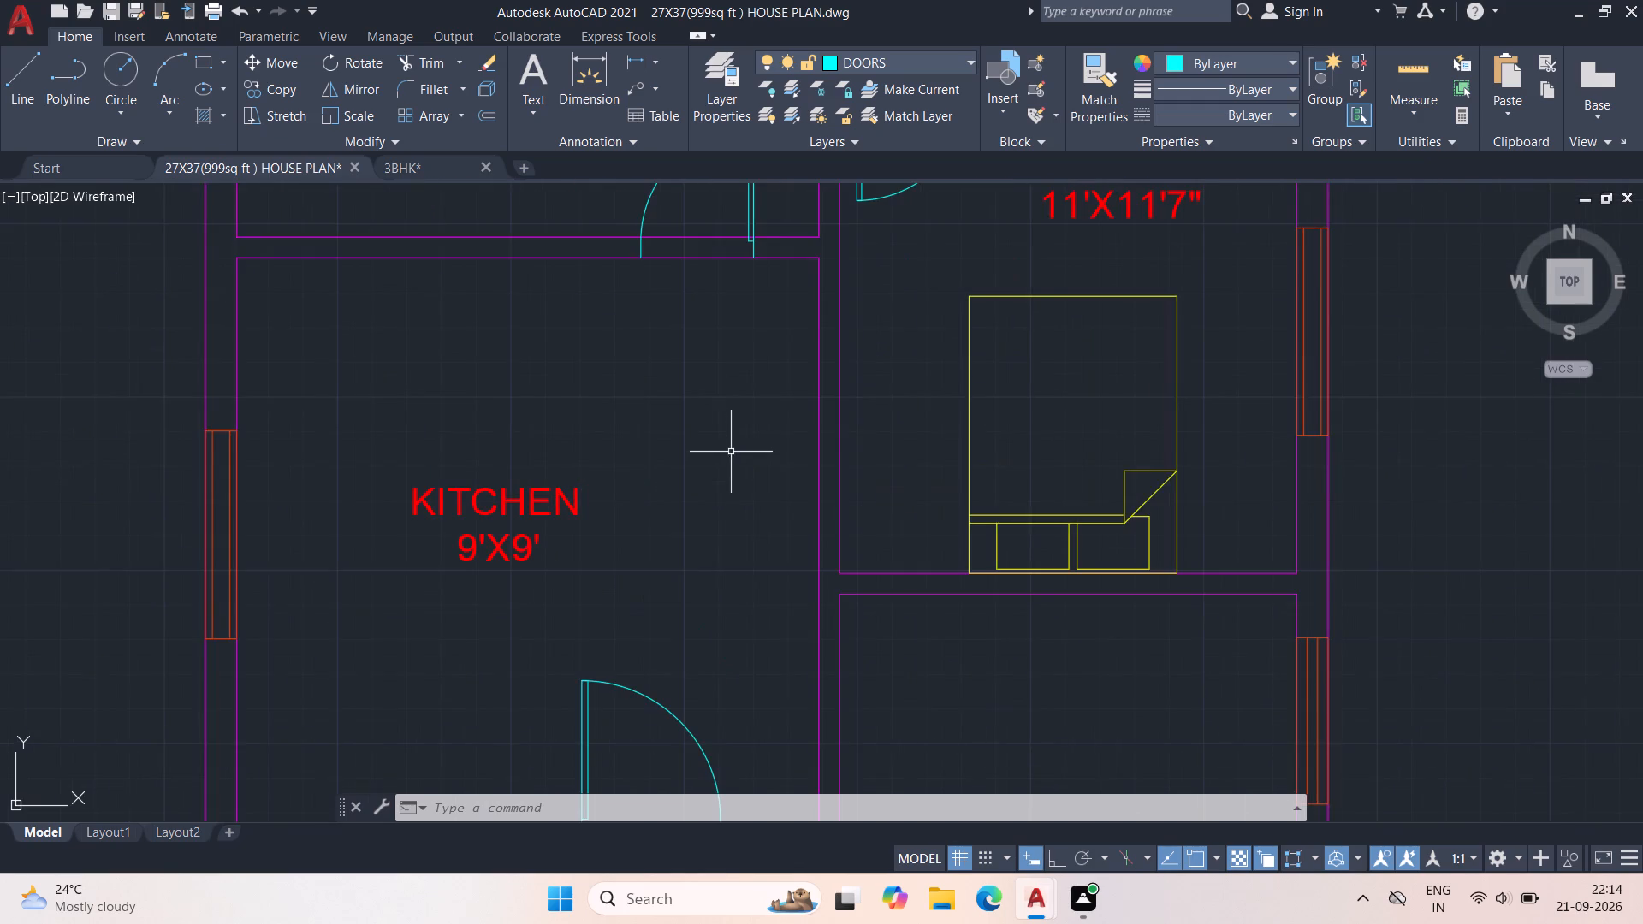
pyautogui.moveTo(733, 452); pyautogui.dragTo(674, 591, button='middle')
pyautogui.scroll(1, 707, 543)
pyautogui.moveTo(706, 549); pyautogui.dragTo(697, 412, button='middle')
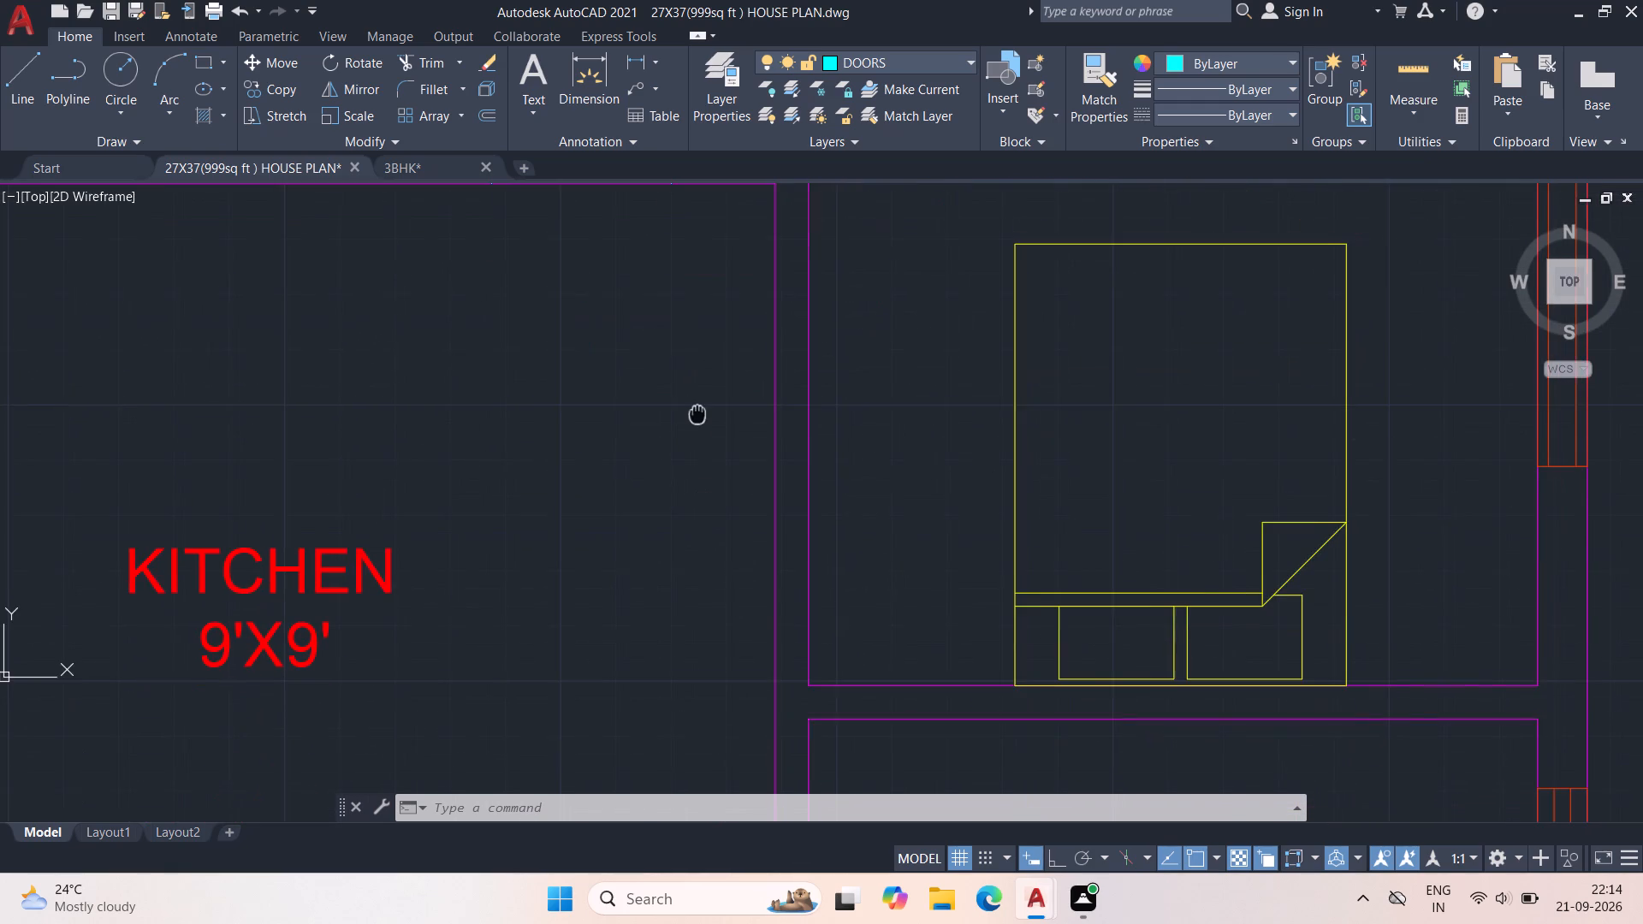
pyautogui.moveTo(697, 412); pyautogui.dragTo(707, 450, button='middle')
pyautogui.scroll(-1, 706, 449)
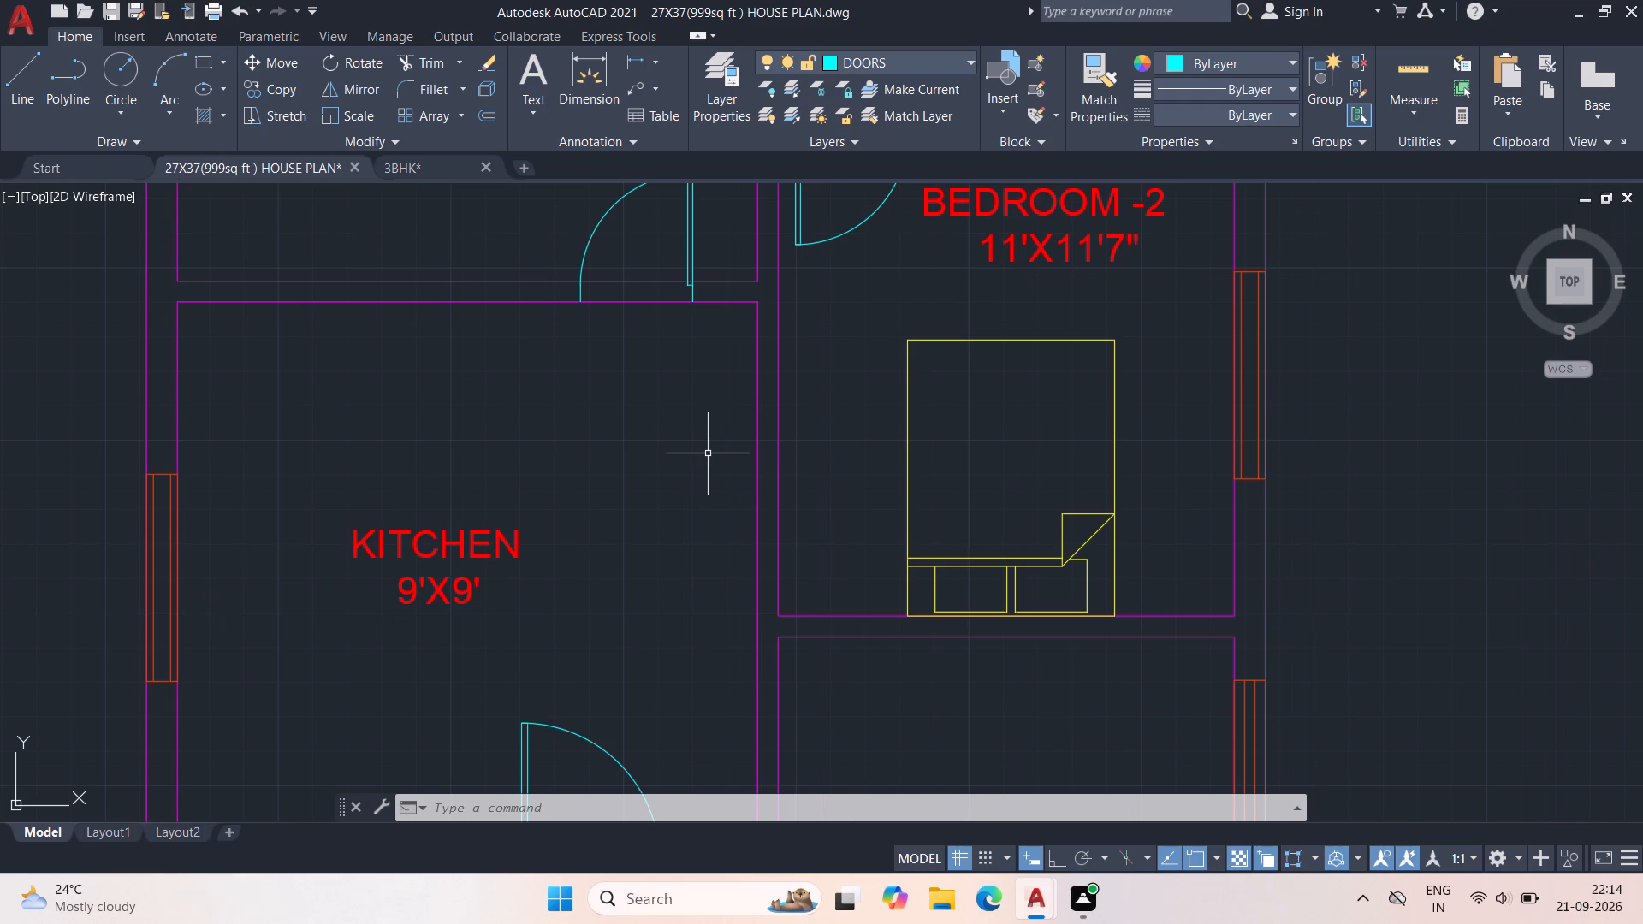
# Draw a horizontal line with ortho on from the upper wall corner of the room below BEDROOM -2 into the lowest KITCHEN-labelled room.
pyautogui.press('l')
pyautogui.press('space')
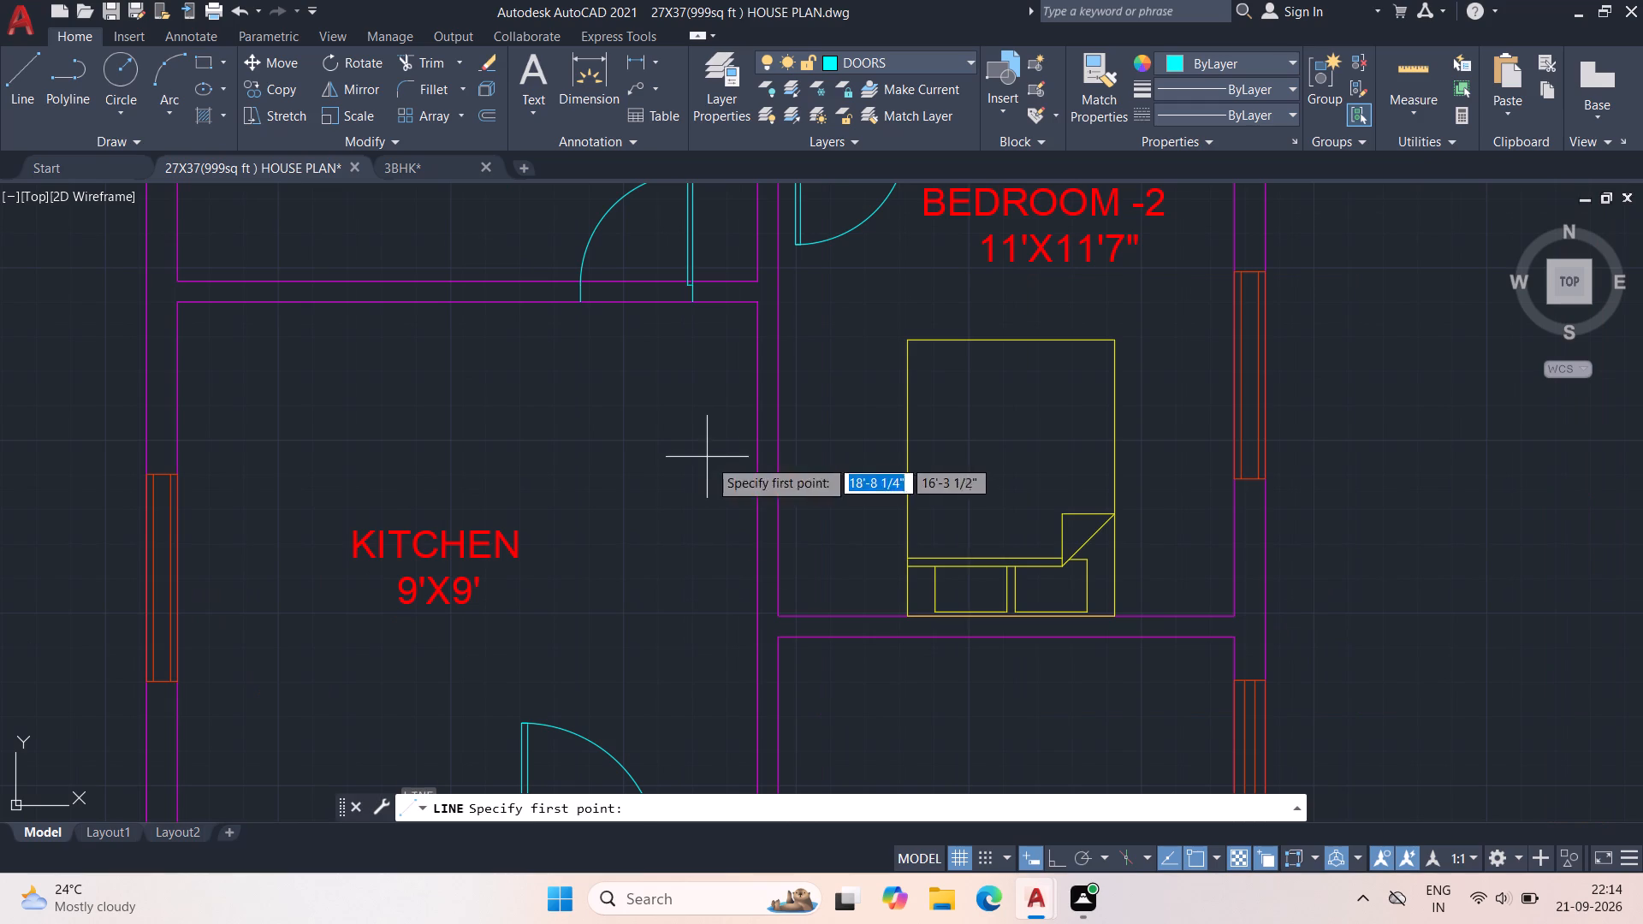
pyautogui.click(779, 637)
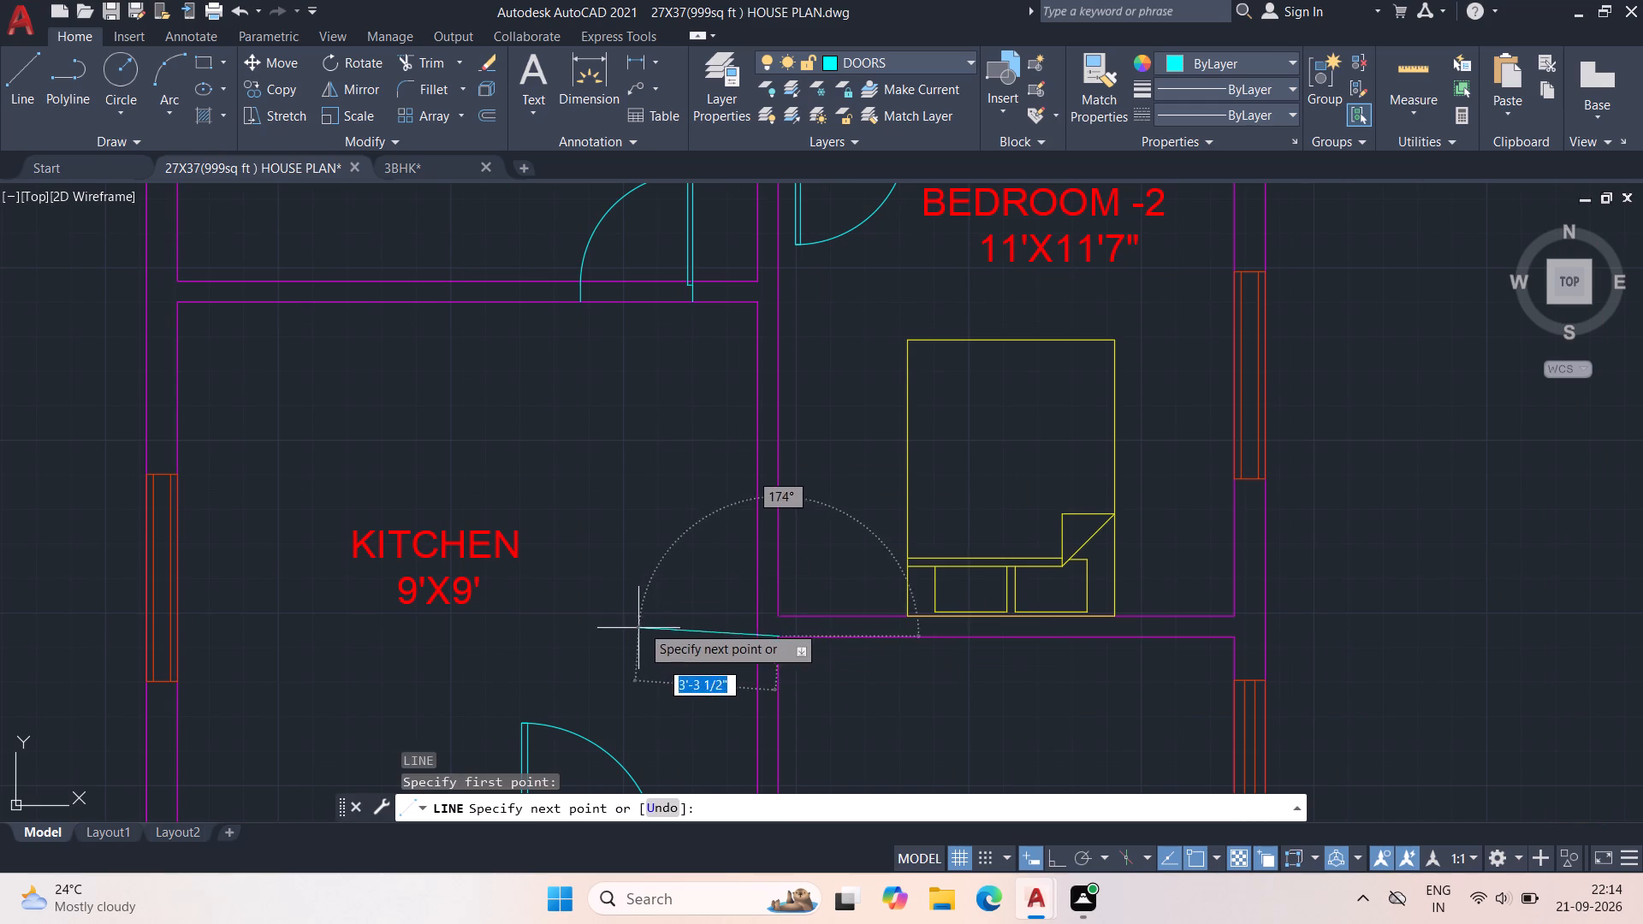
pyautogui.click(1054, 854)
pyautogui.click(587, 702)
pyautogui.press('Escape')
# Measure the distances around the drawn line and the adjoining rooms with Quick Measure.
pyautogui.moveTo(649, 623); pyautogui.dragTo(682, 625, button='middle')
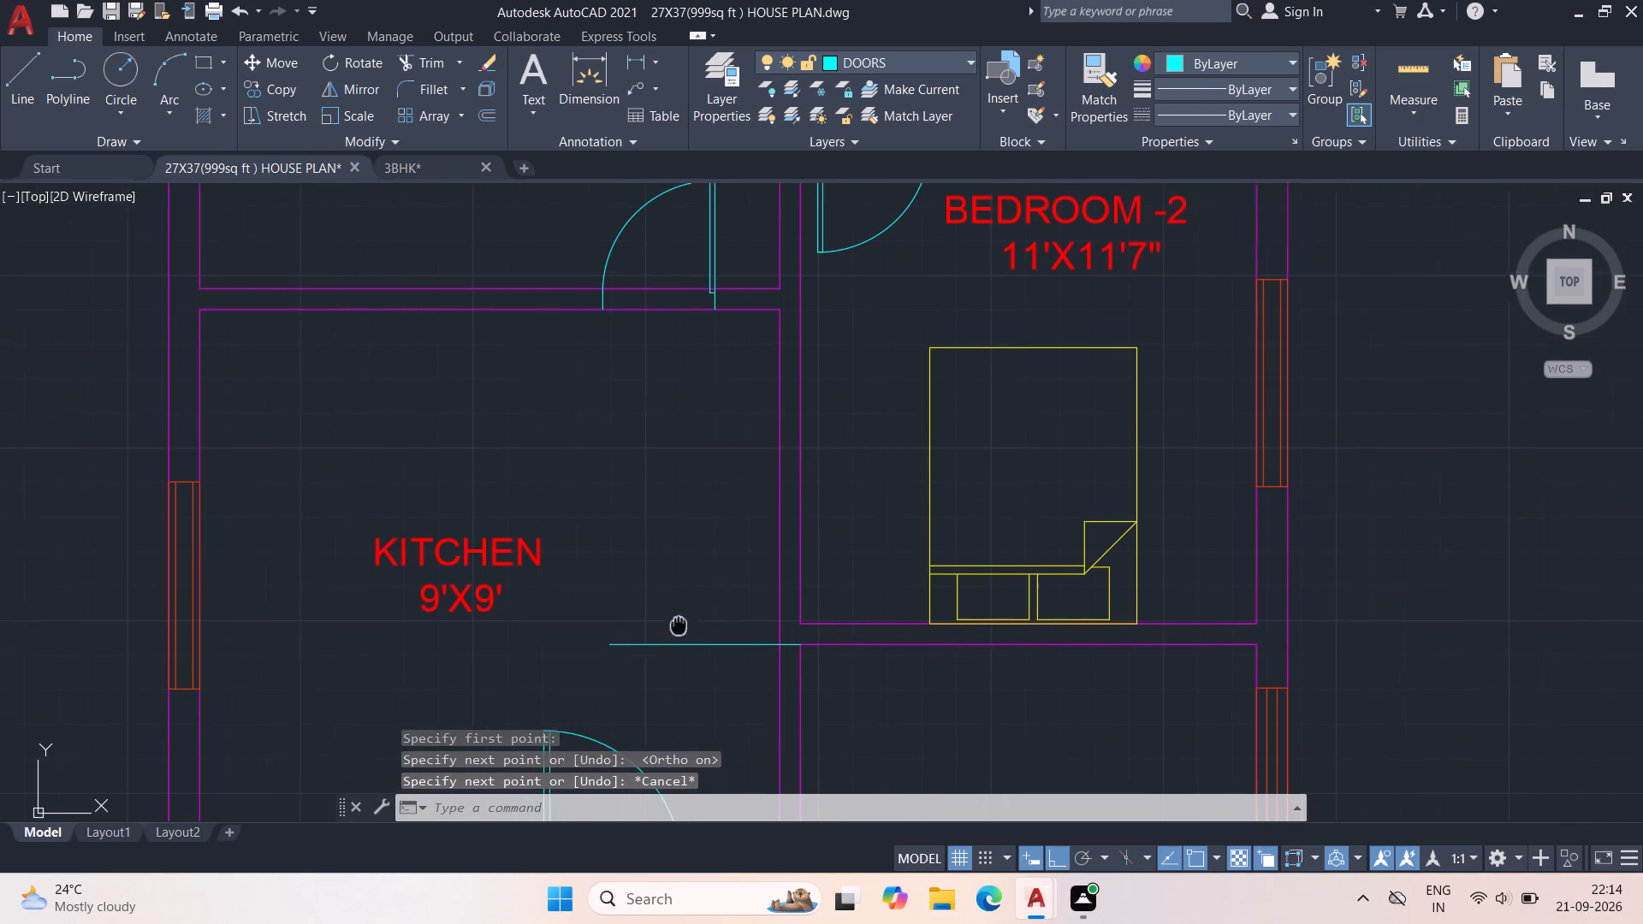
pyautogui.moveTo(682, 625); pyautogui.dragTo(688, 629, button='middle')
pyautogui.scroll(1, 691, 627)
pyautogui.click(1407, 61)
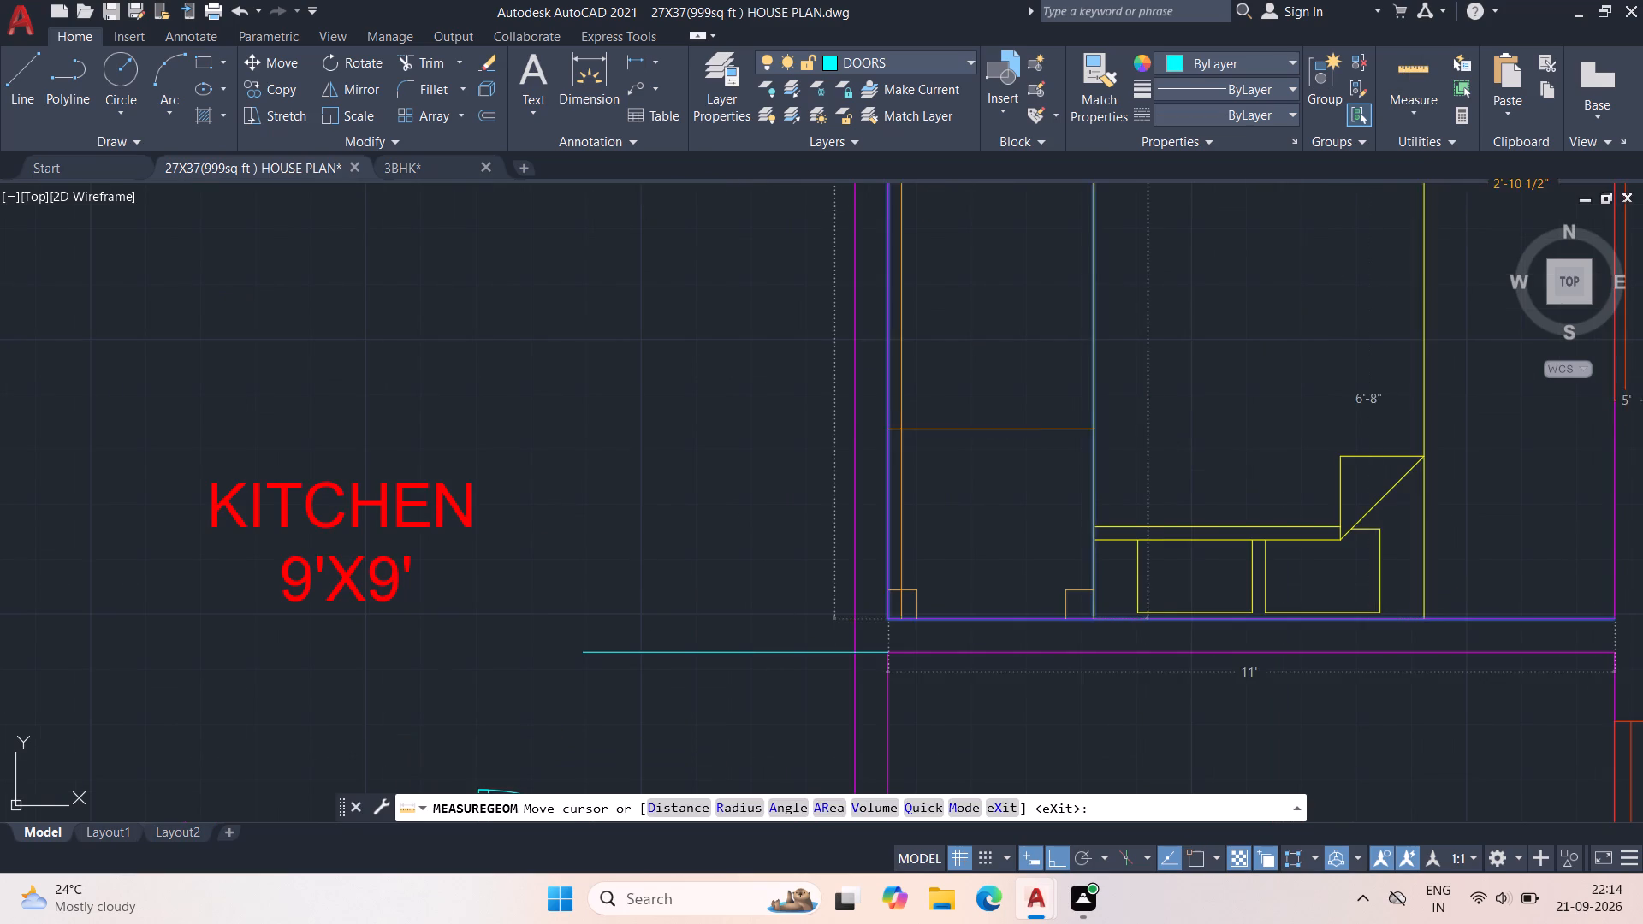
pyautogui.scroll(-2, 897, 432)
pyautogui.press('Escape')
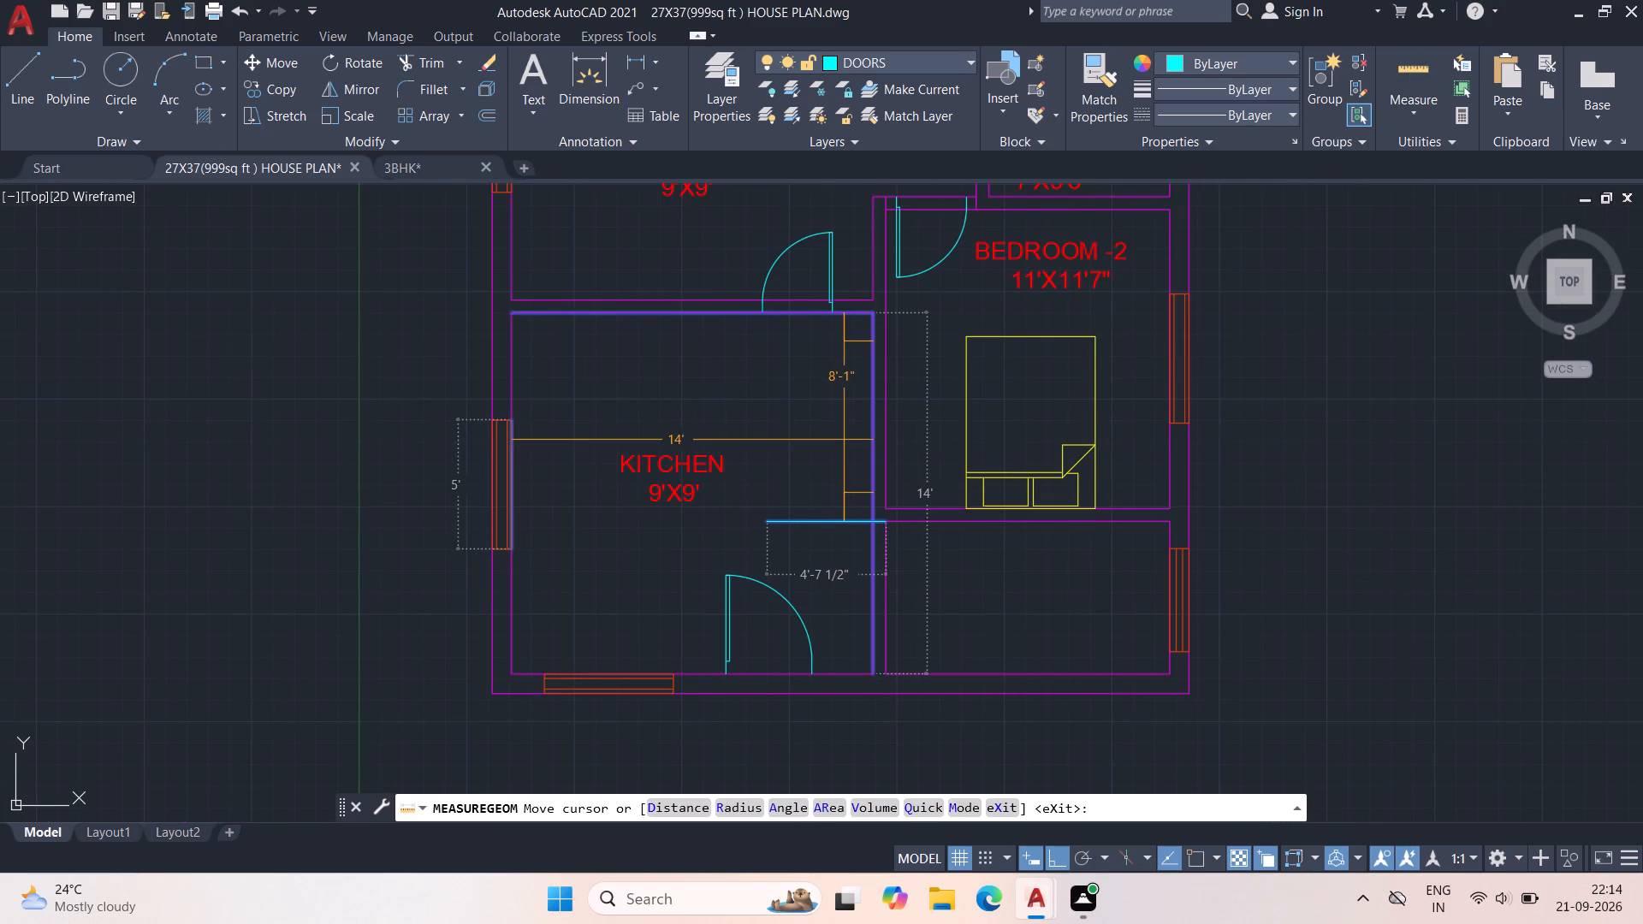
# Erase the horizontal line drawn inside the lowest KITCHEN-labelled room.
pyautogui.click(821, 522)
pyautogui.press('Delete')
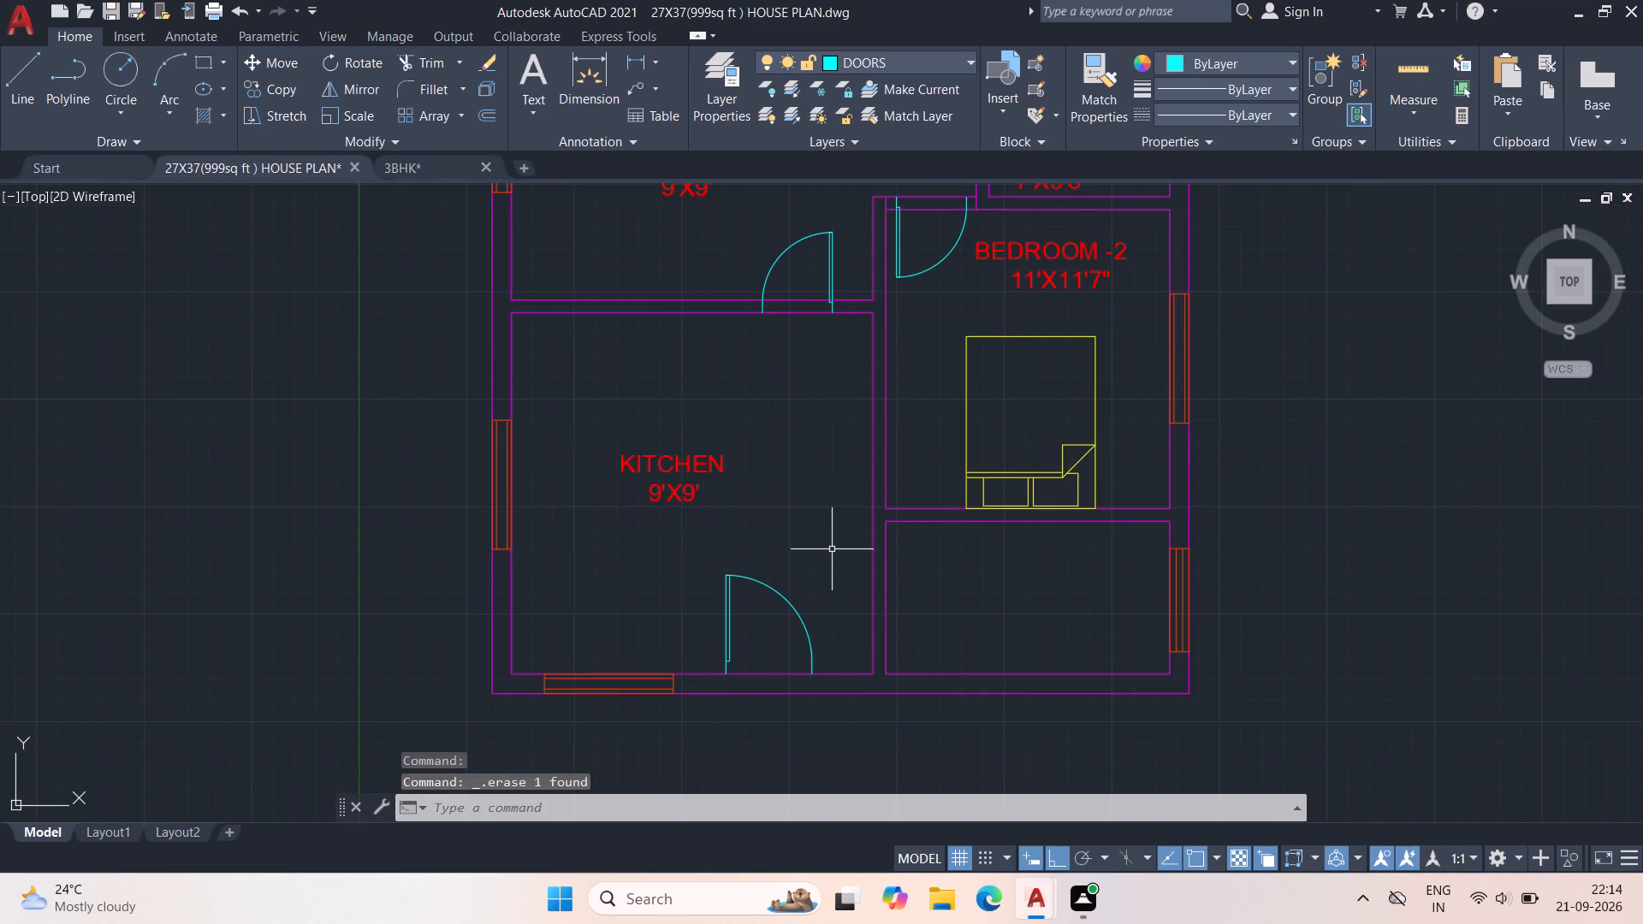
# Open the lowest room's label for editing and replace KITCHEN with LIVING/GUESTROOM.
pyautogui.moveTo(808, 477); pyautogui.dragTo(832, 495, button='middle')
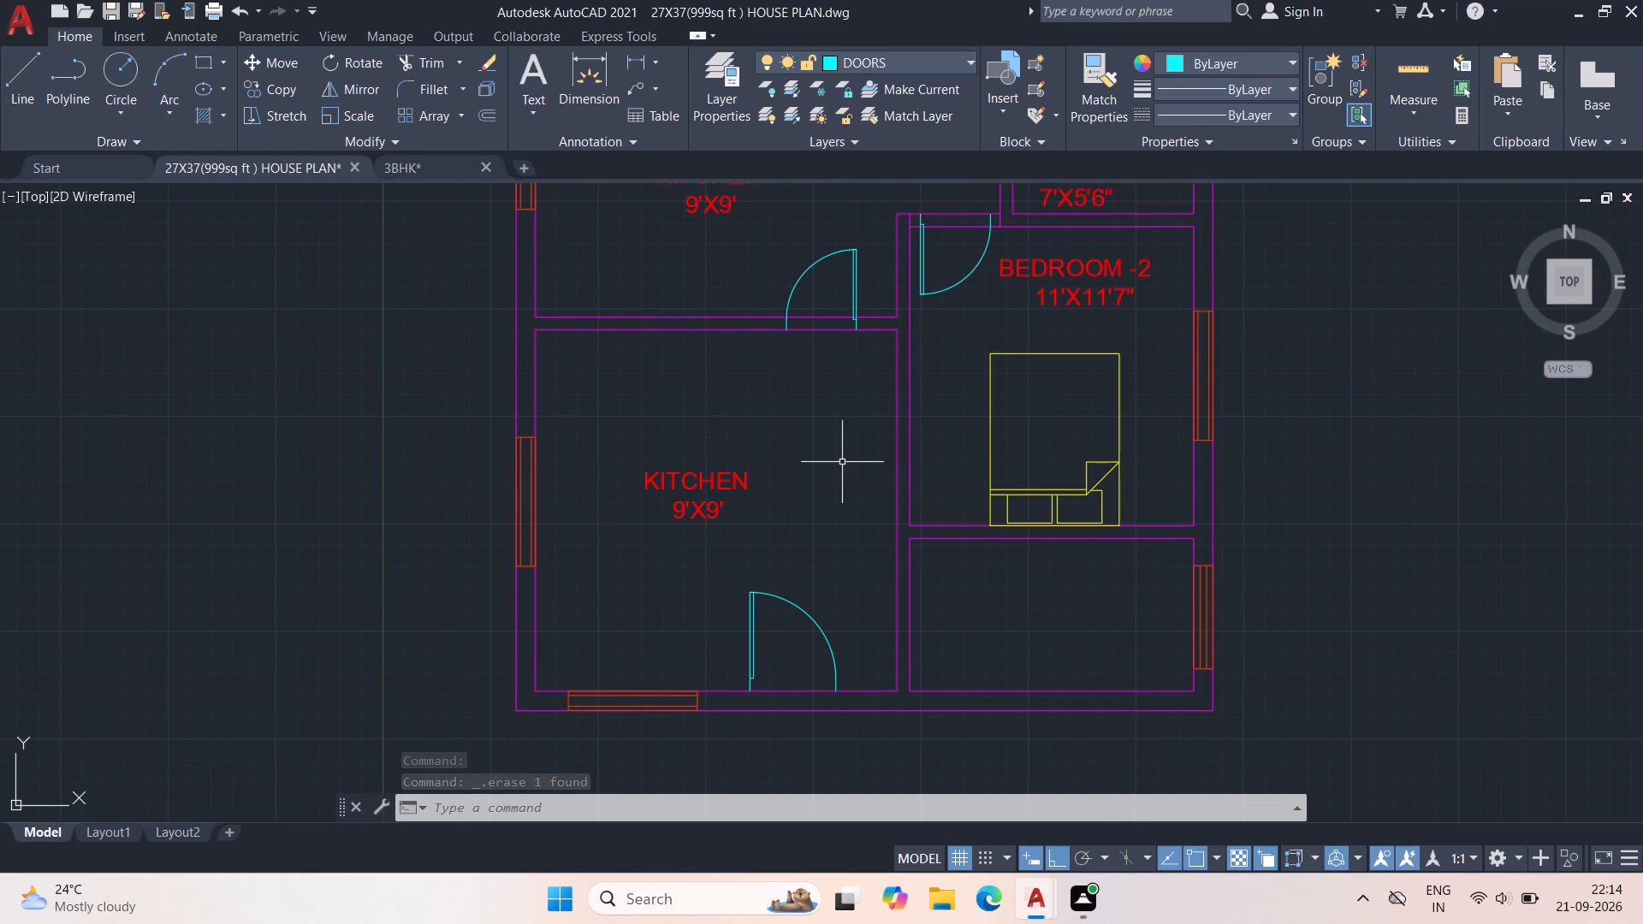
pyautogui.moveTo(842, 462); pyautogui.dragTo(868, 736, button='middle')
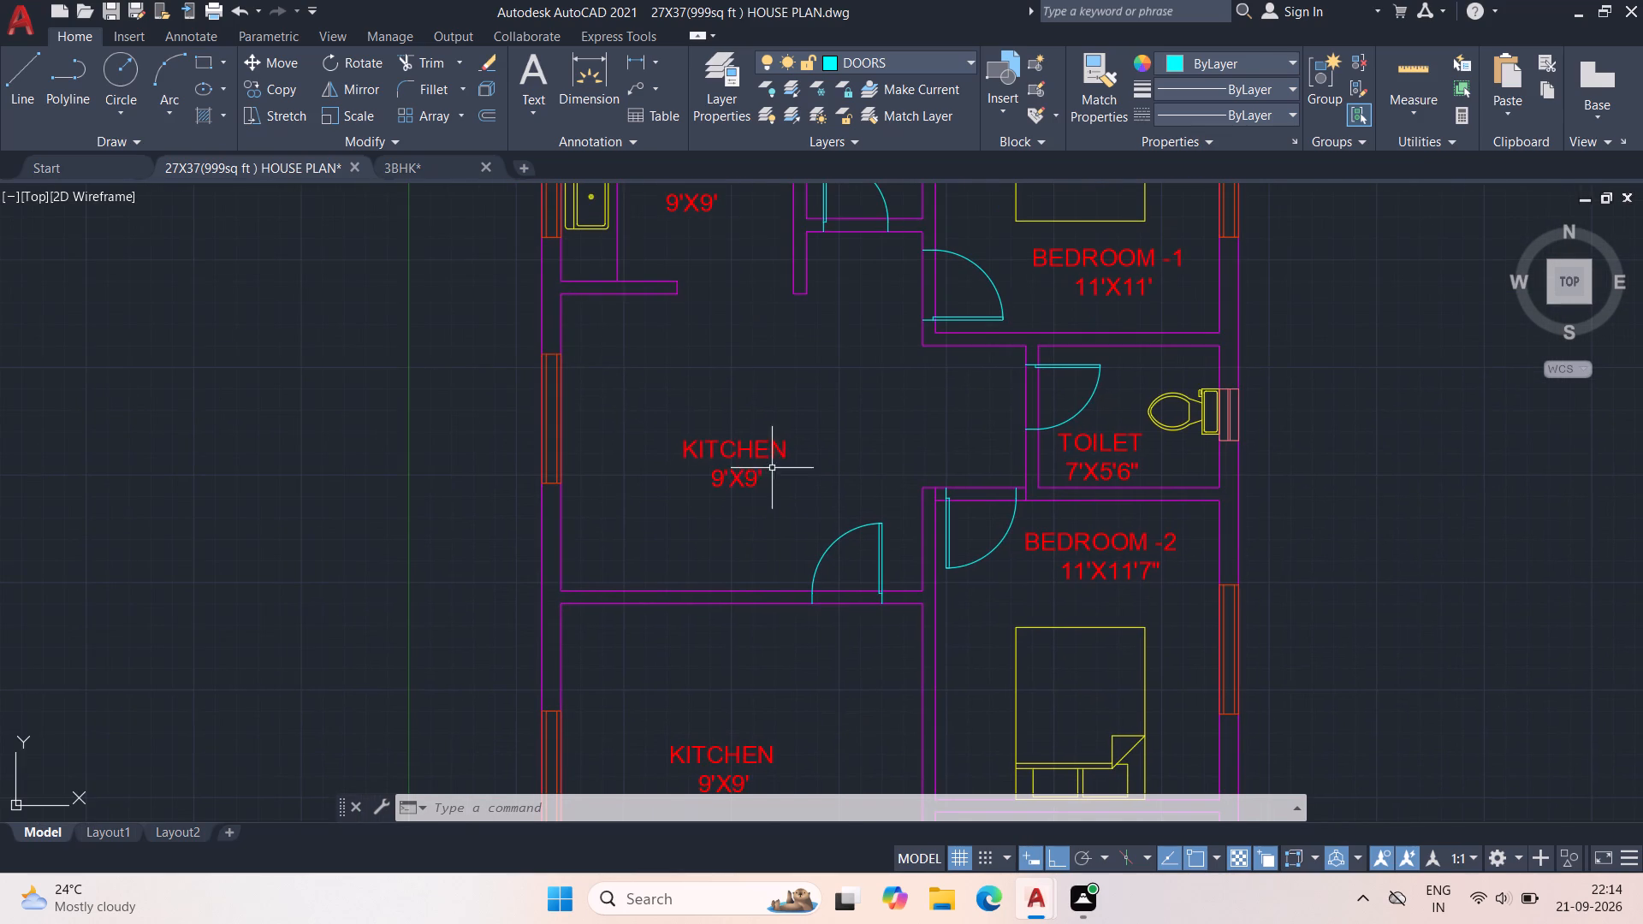
pyautogui.moveTo(795, 482); pyautogui.dragTo(821, 534, button='middle')
pyautogui.moveTo(748, 592); pyautogui.dragTo(744, 558, button='middle')
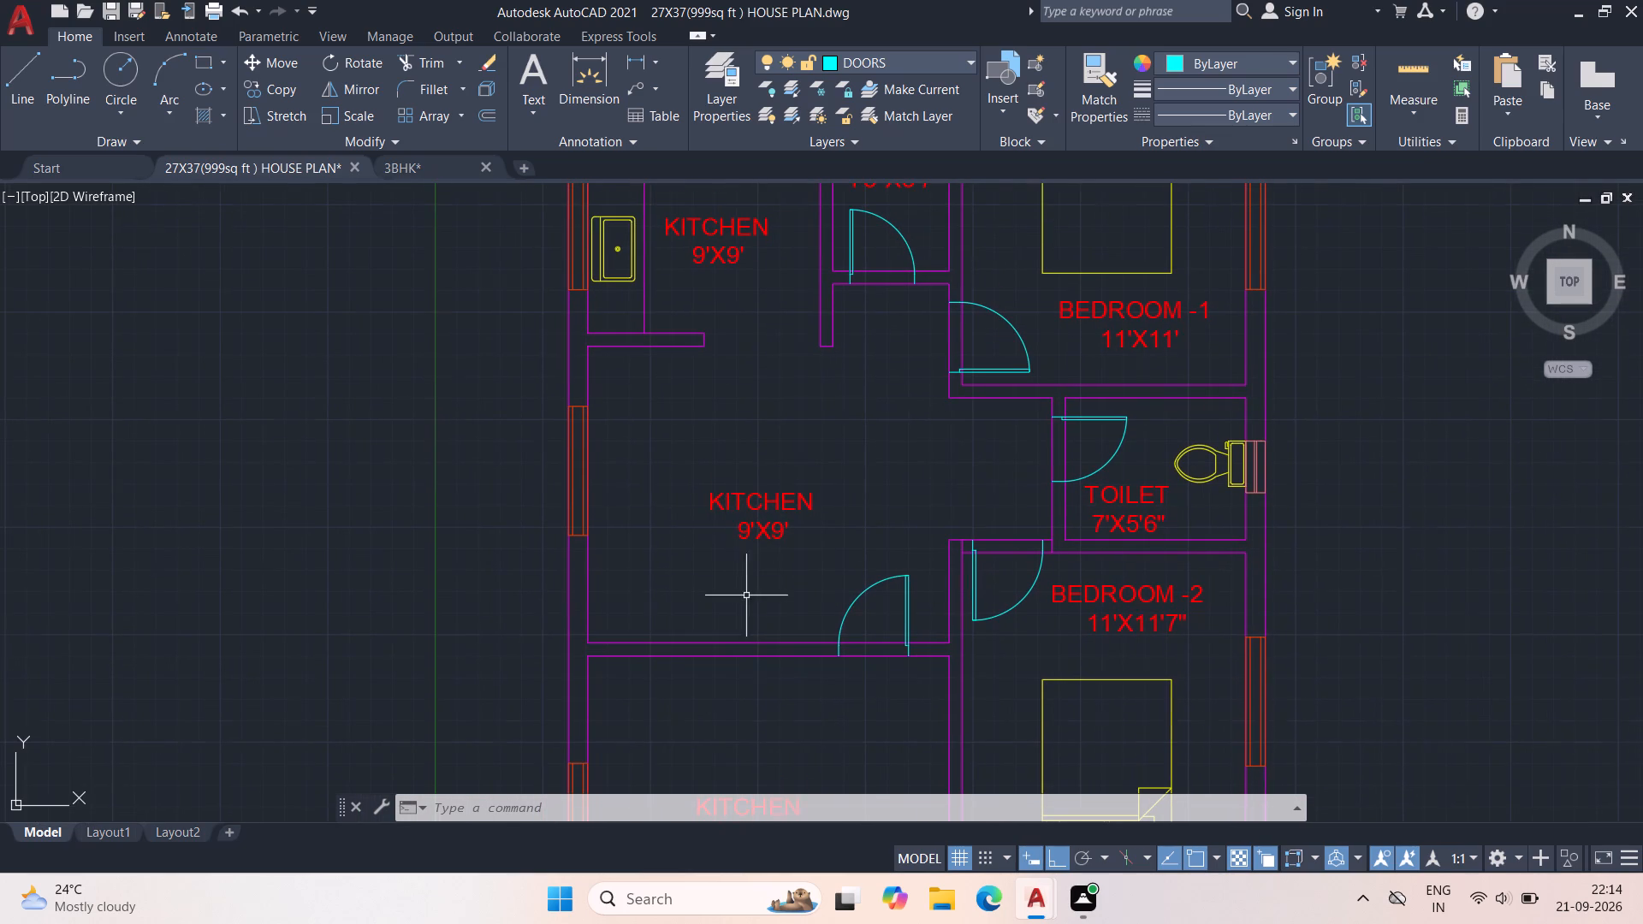
pyautogui.moveTo(744, 558); pyautogui.dragTo(687, 244, button='middle')
pyautogui.scroll(2, 667, 451)
pyautogui.doubleClick(735, 558)
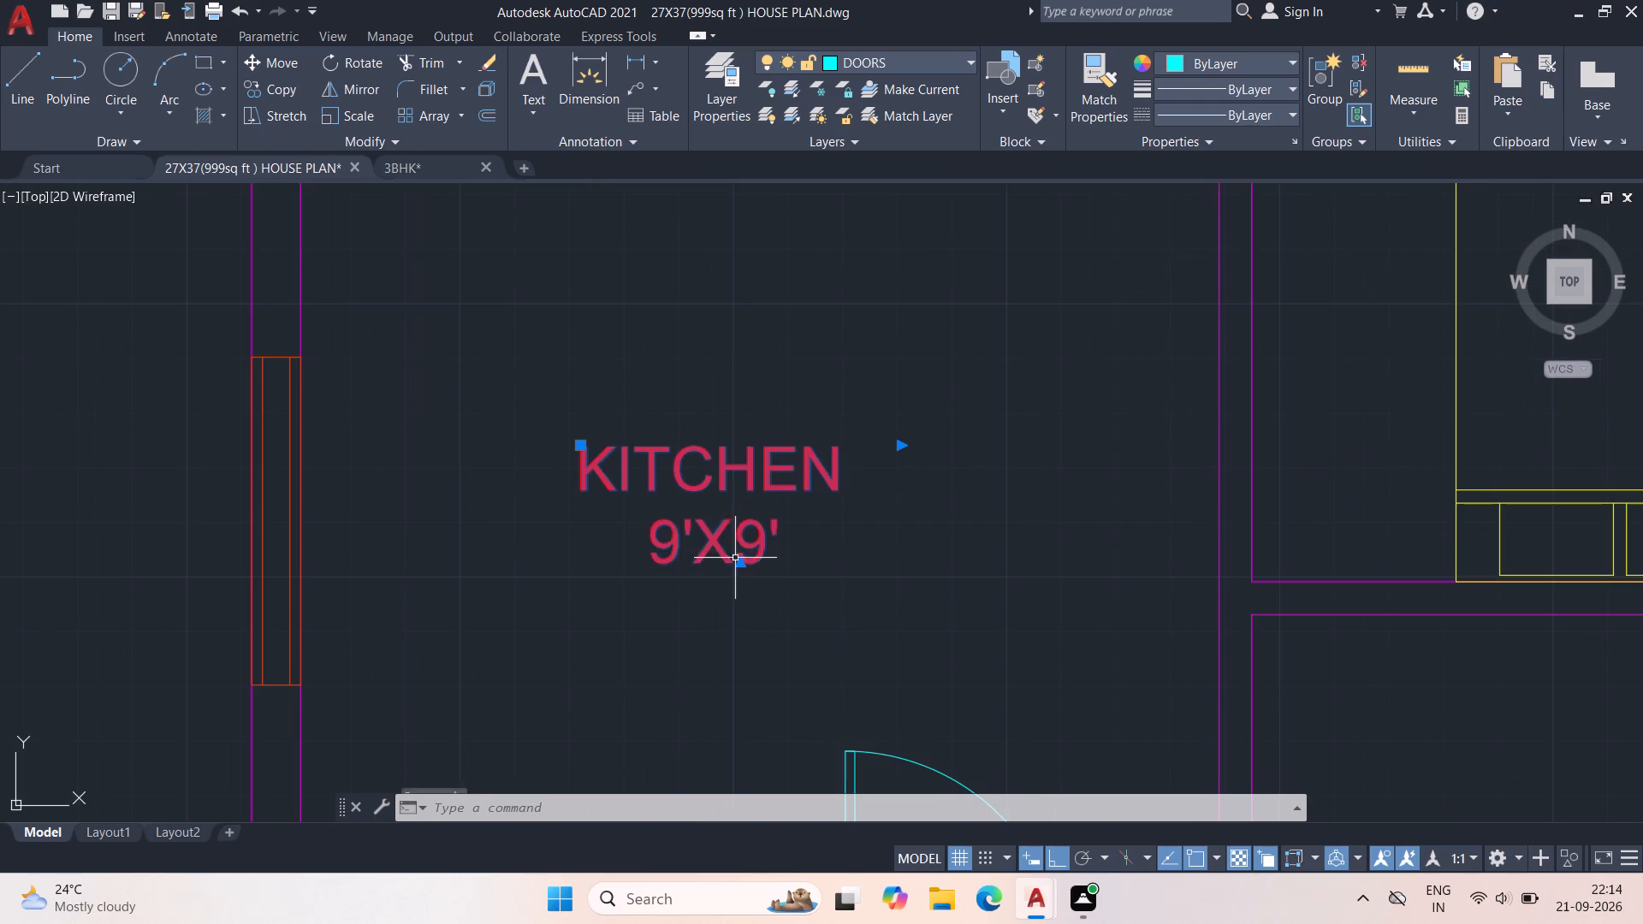
pyautogui.scroll(2, 754, 576)
pyautogui.click(821, 512)
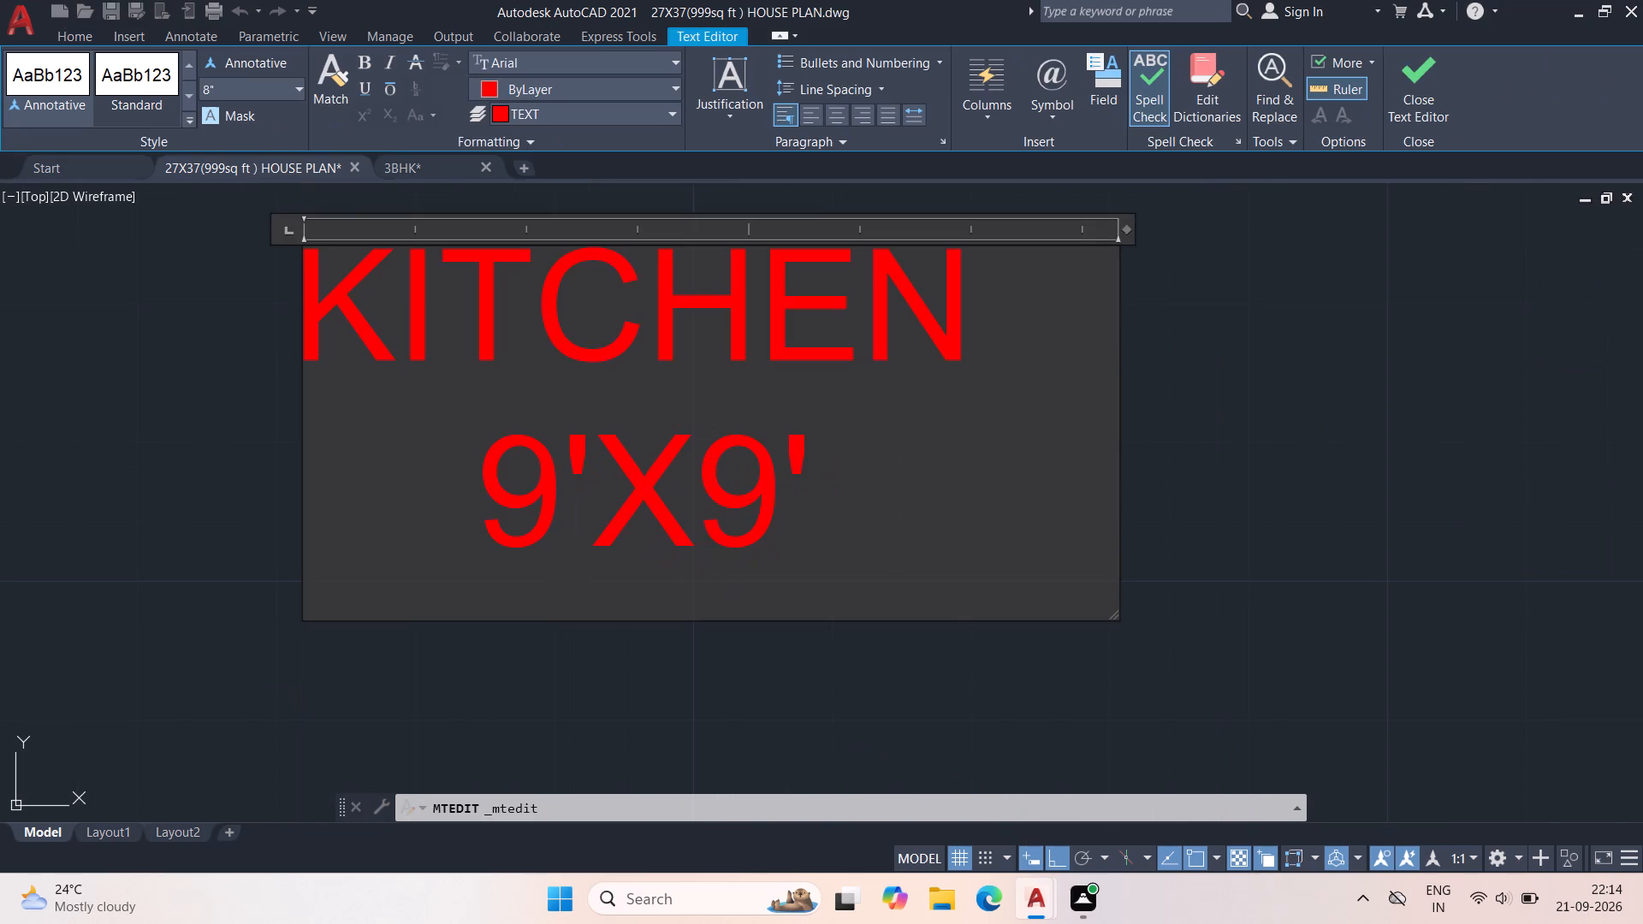
pyautogui.click(1042, 326)
pyautogui.press('BackSpace')
pyautogui.press('BackSpace')
pyautogui.press('BackSpace')
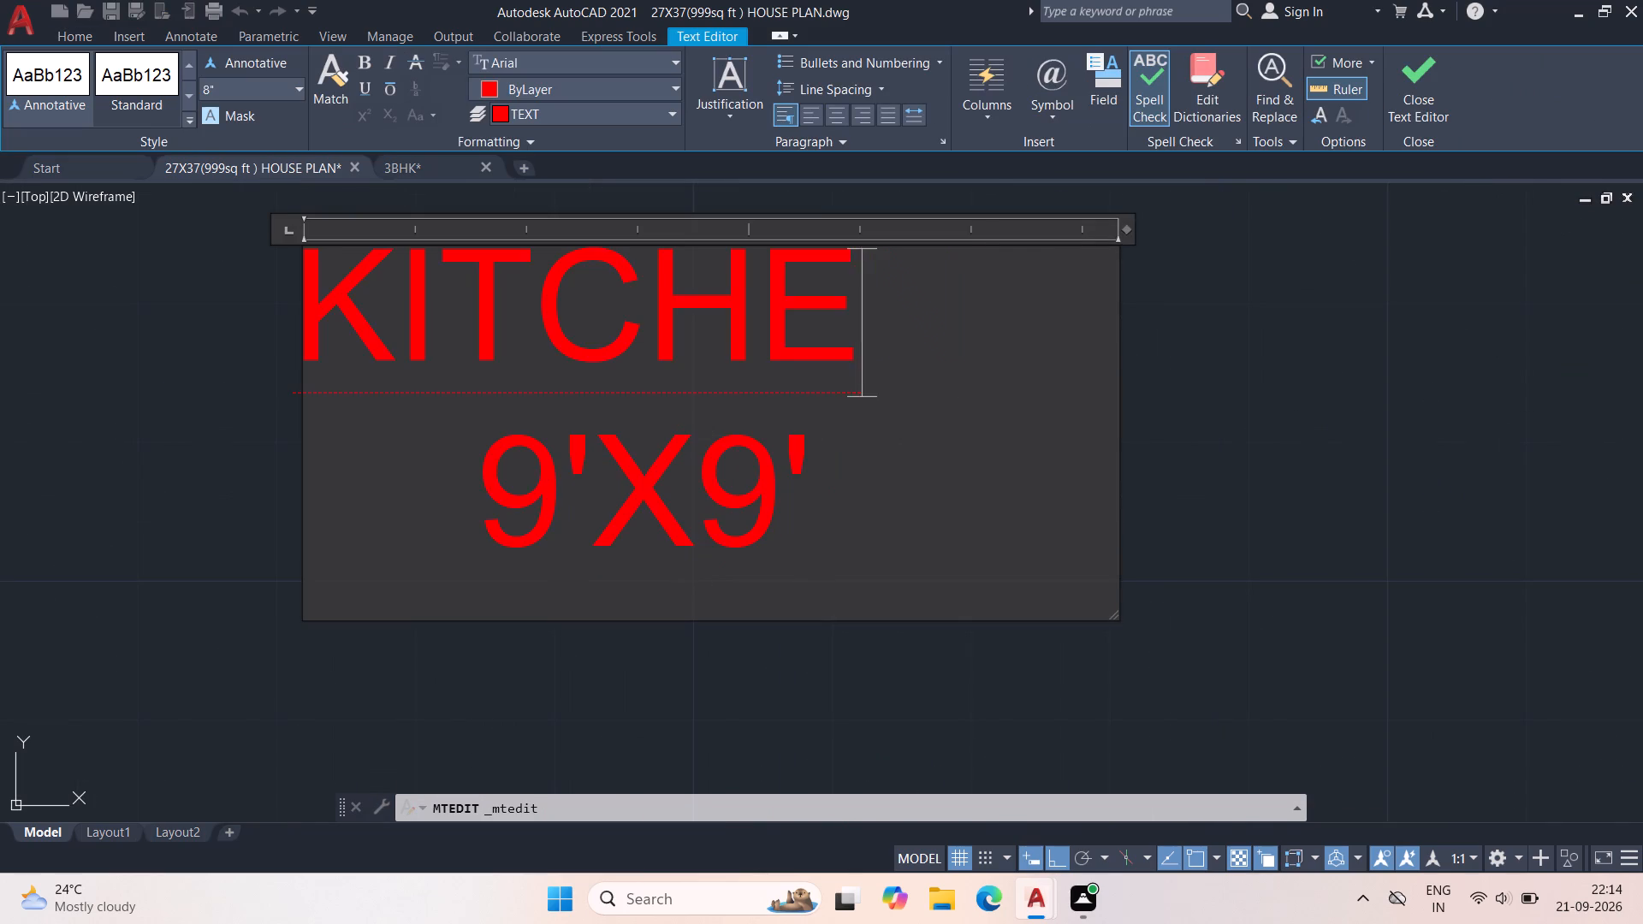
pyautogui.press('BackSpace')
pyautogui.press('BackSpace')
pyautogui.press('BackSpace')
pyautogui.press('BackSpace')
pyautogui.press('BackSpace')
pyautogui.press('BackSpace')
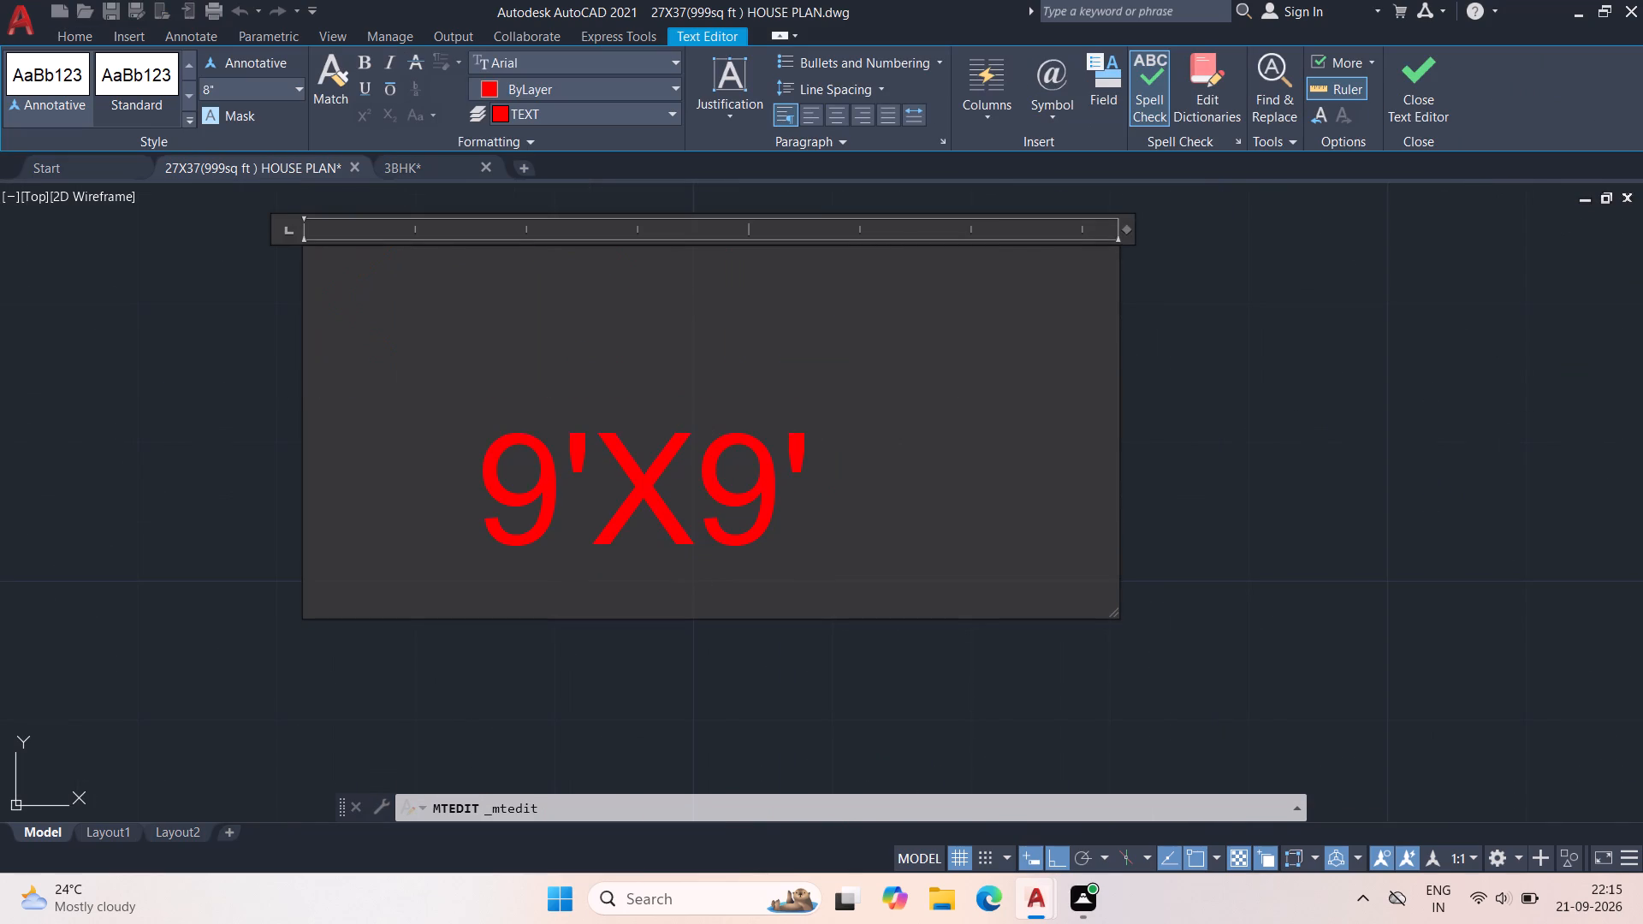
pyautogui.write('LIVING')
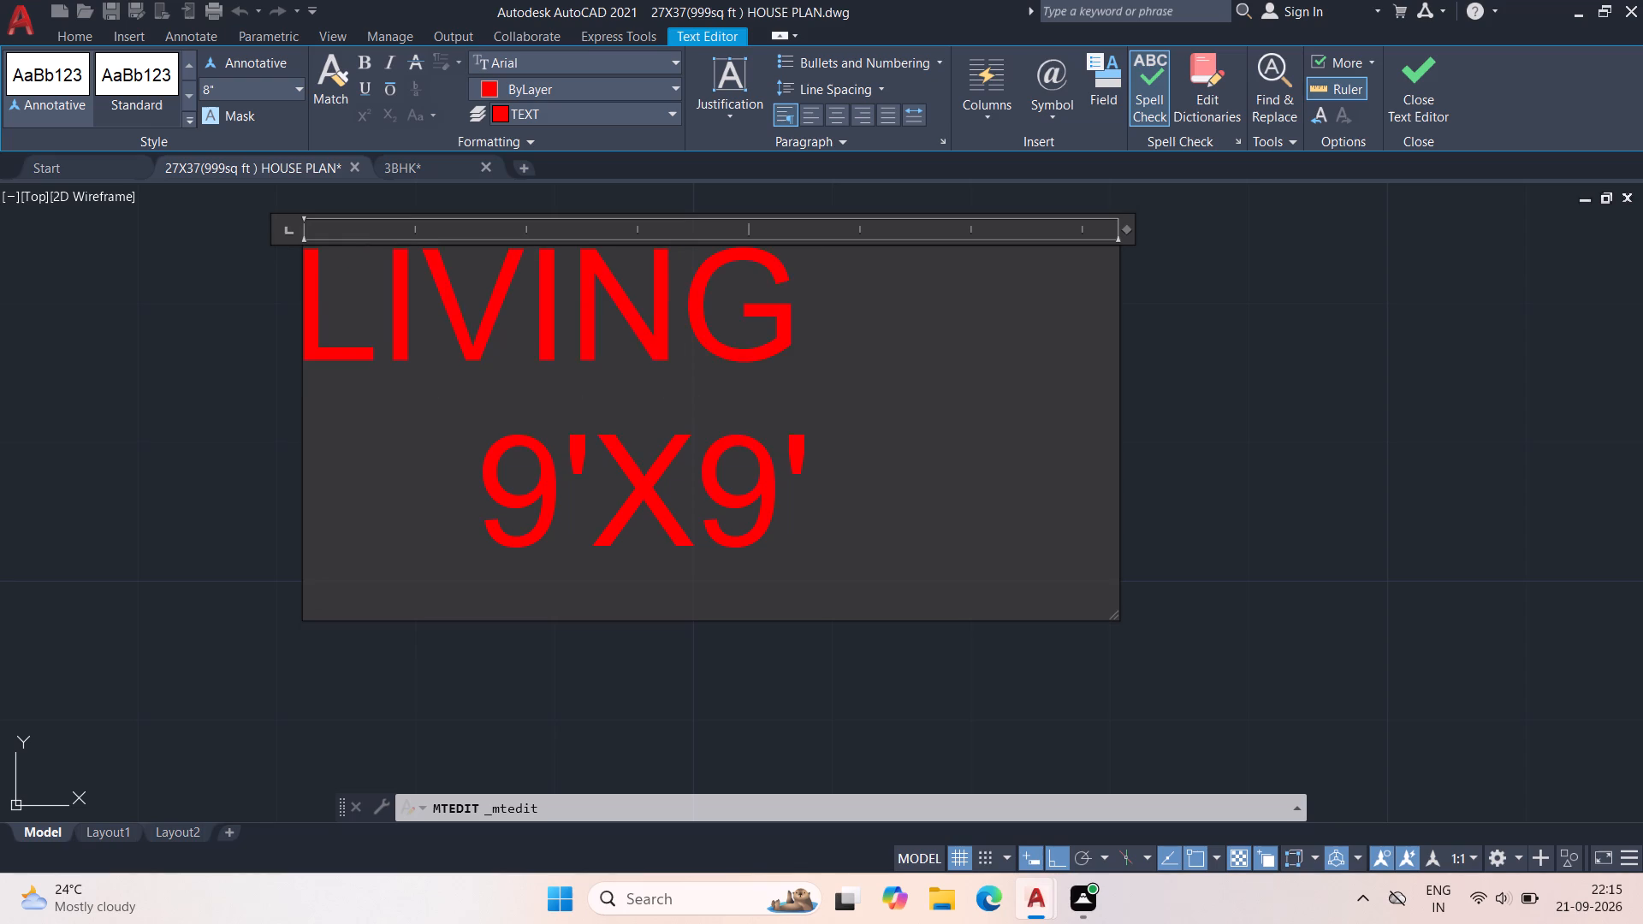
pyautogui.press('/')
pyautogui.write('GU')
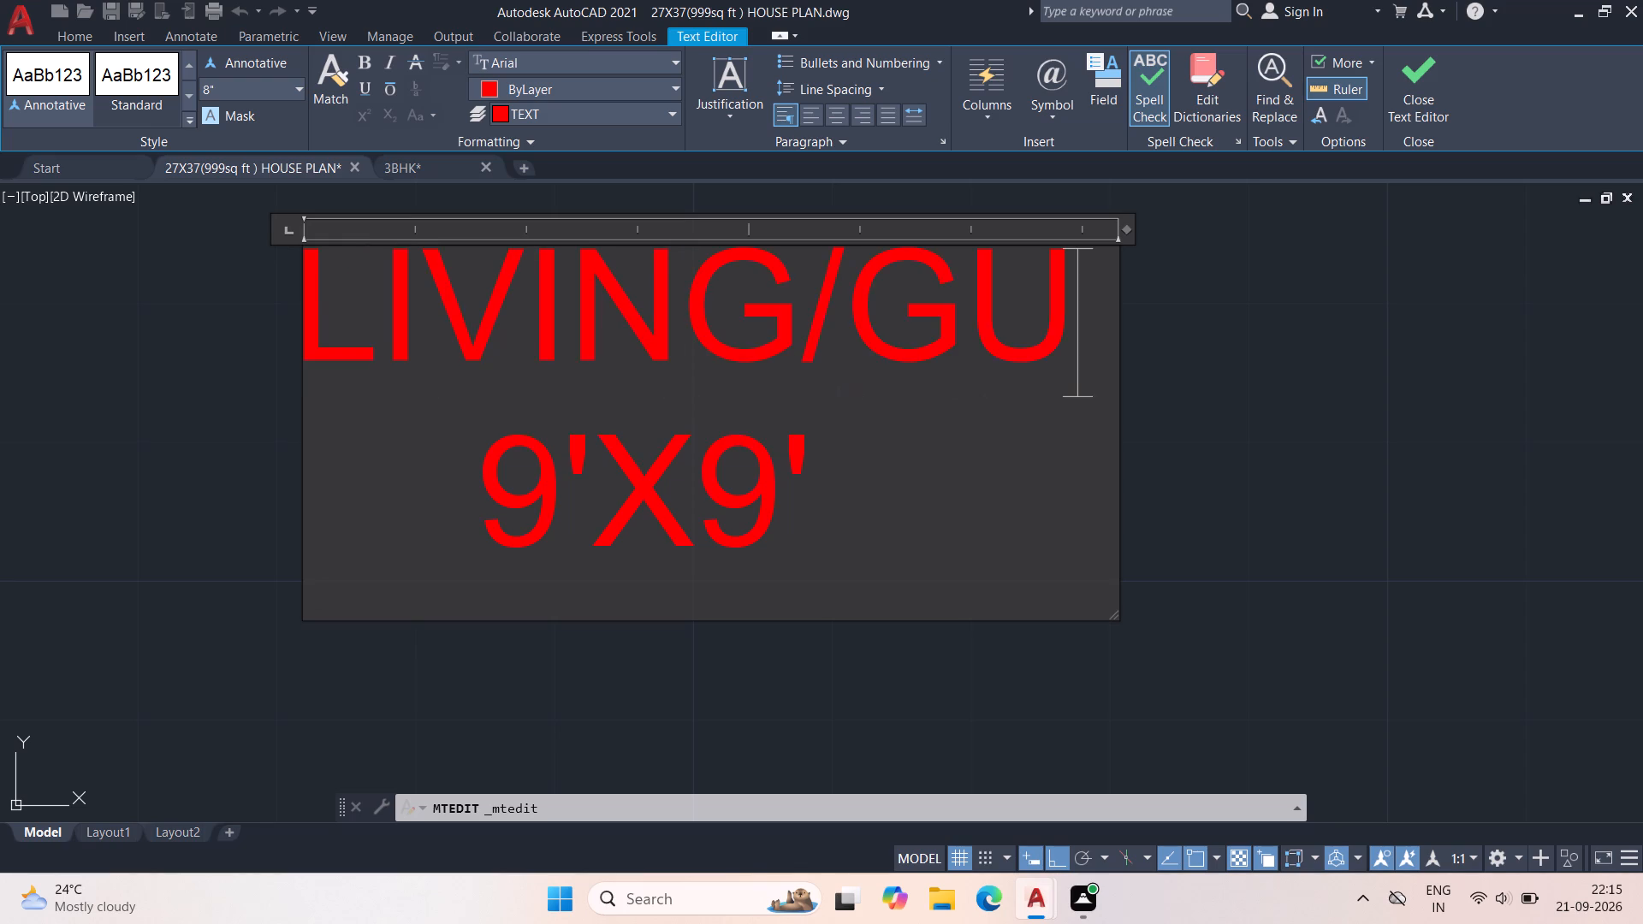
pyautogui.write('EST')
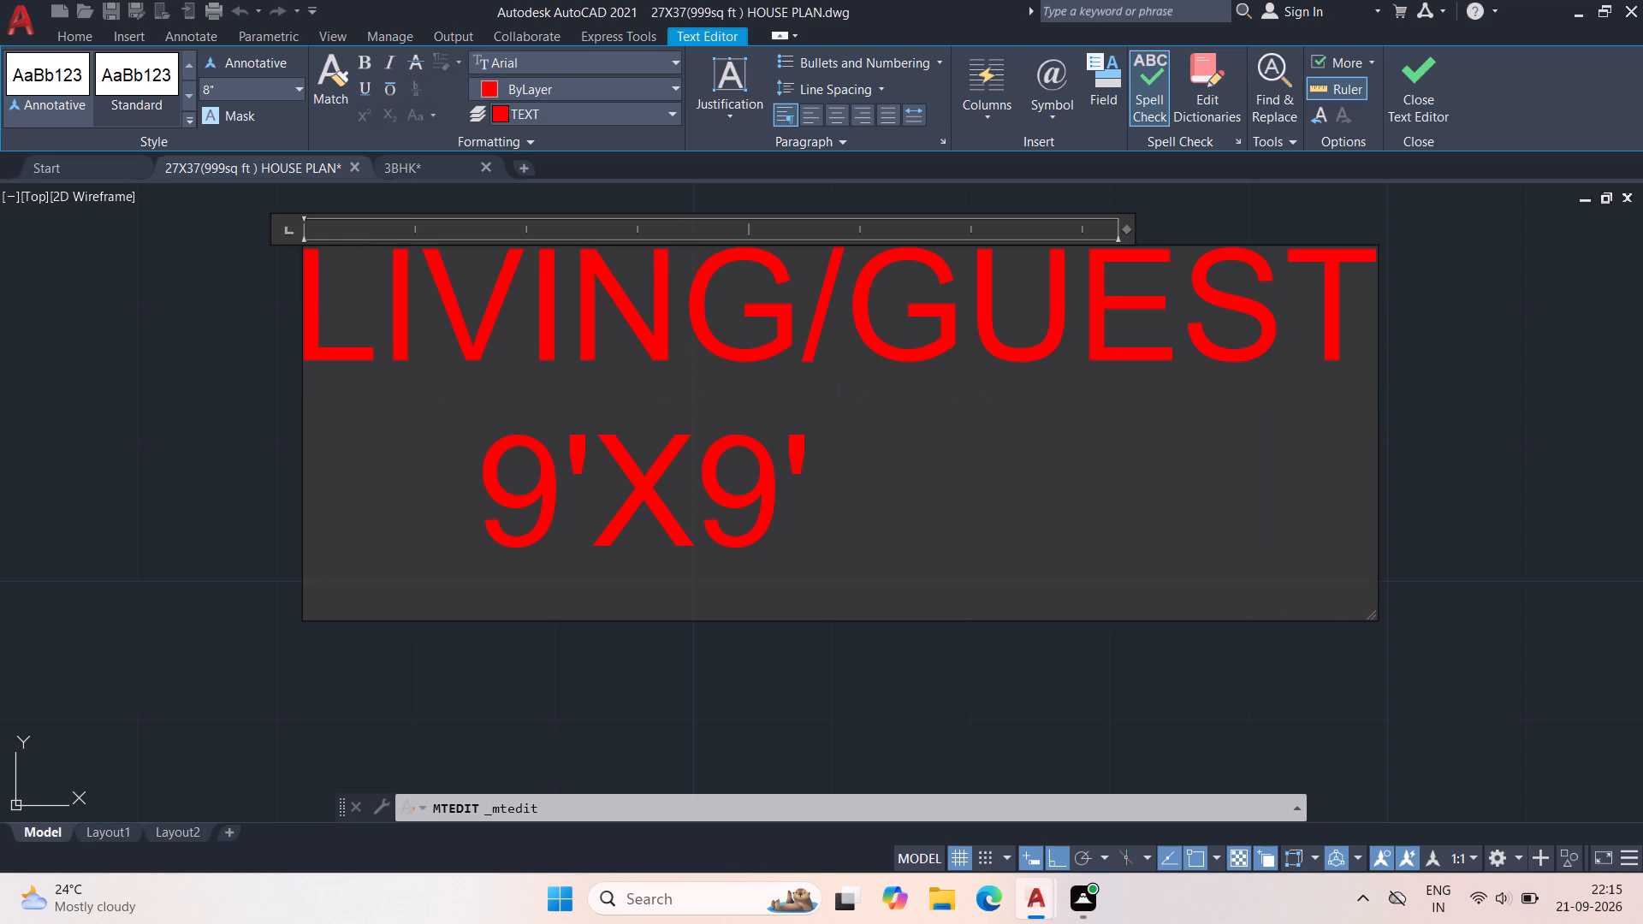
pyautogui.write('ROOM')
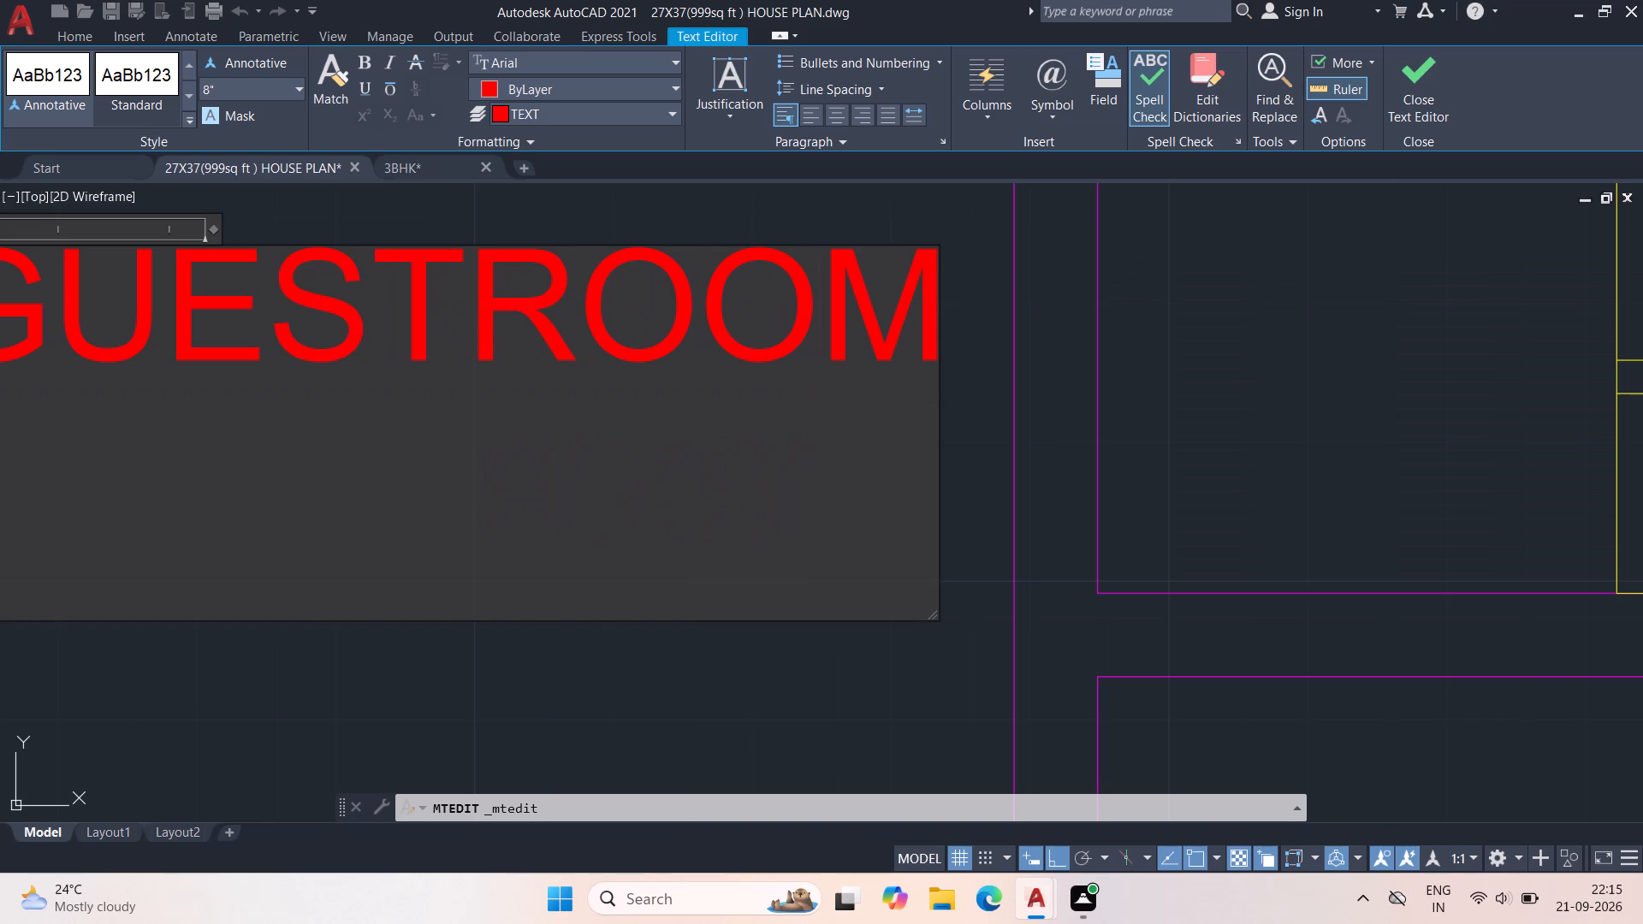
# Change the LIVING/GUESTROOM label's size line to 13'11"X14'0" and close the text edit.
pyautogui.scroll(-2, 1038, 331)
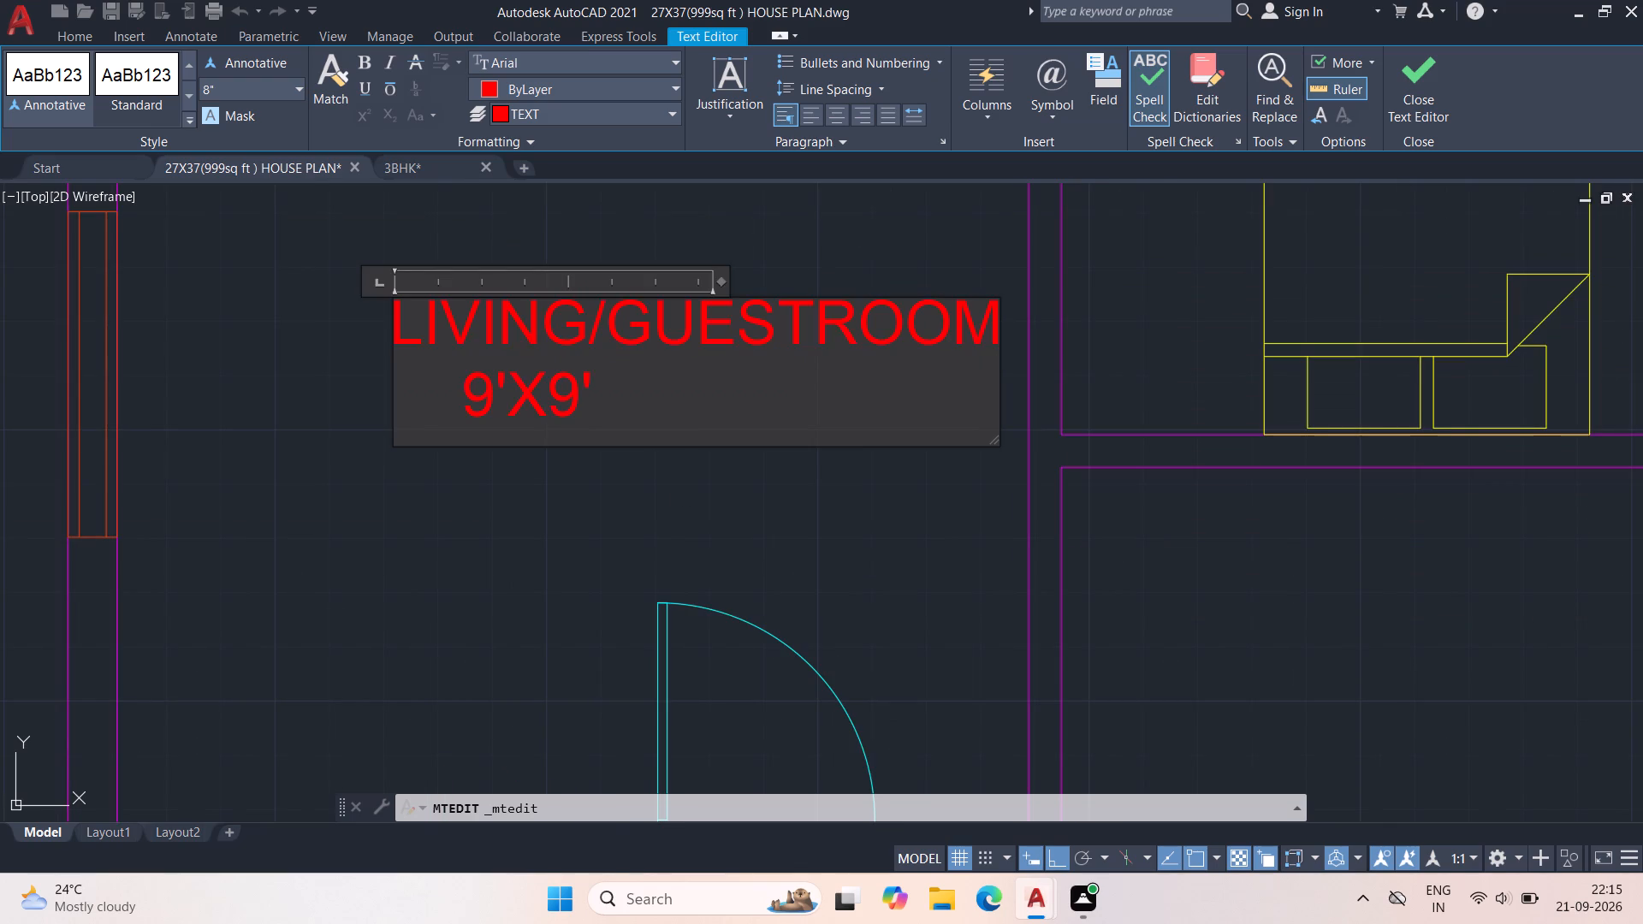
pyautogui.moveTo(626, 384); pyautogui.dragTo(465, 426)
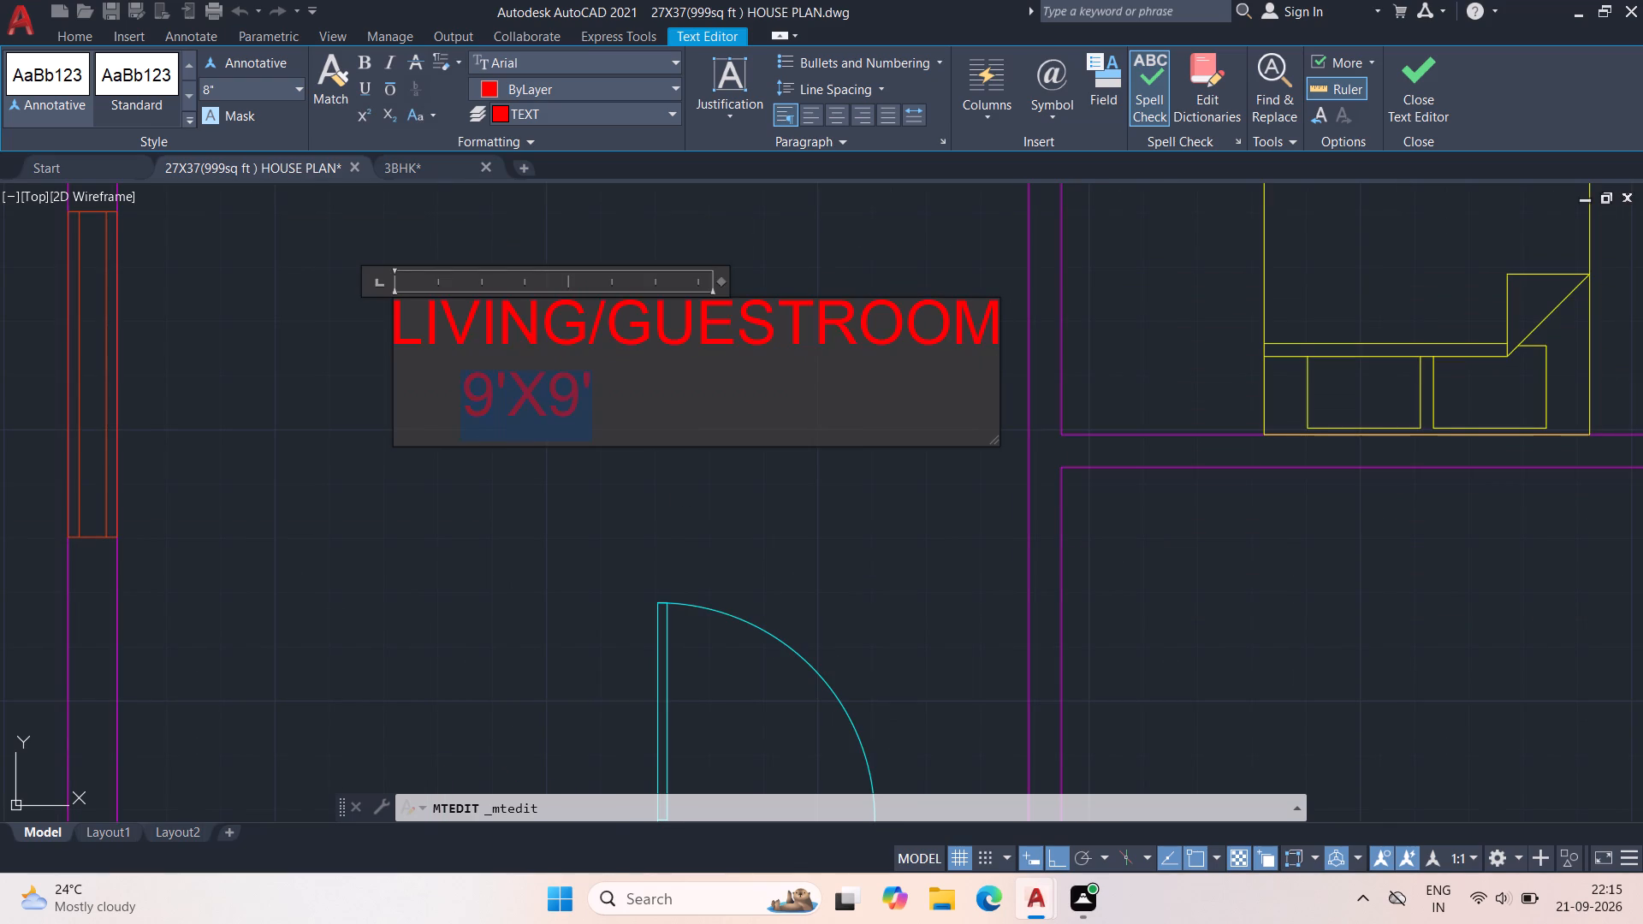
pyautogui.press('BackSpace')
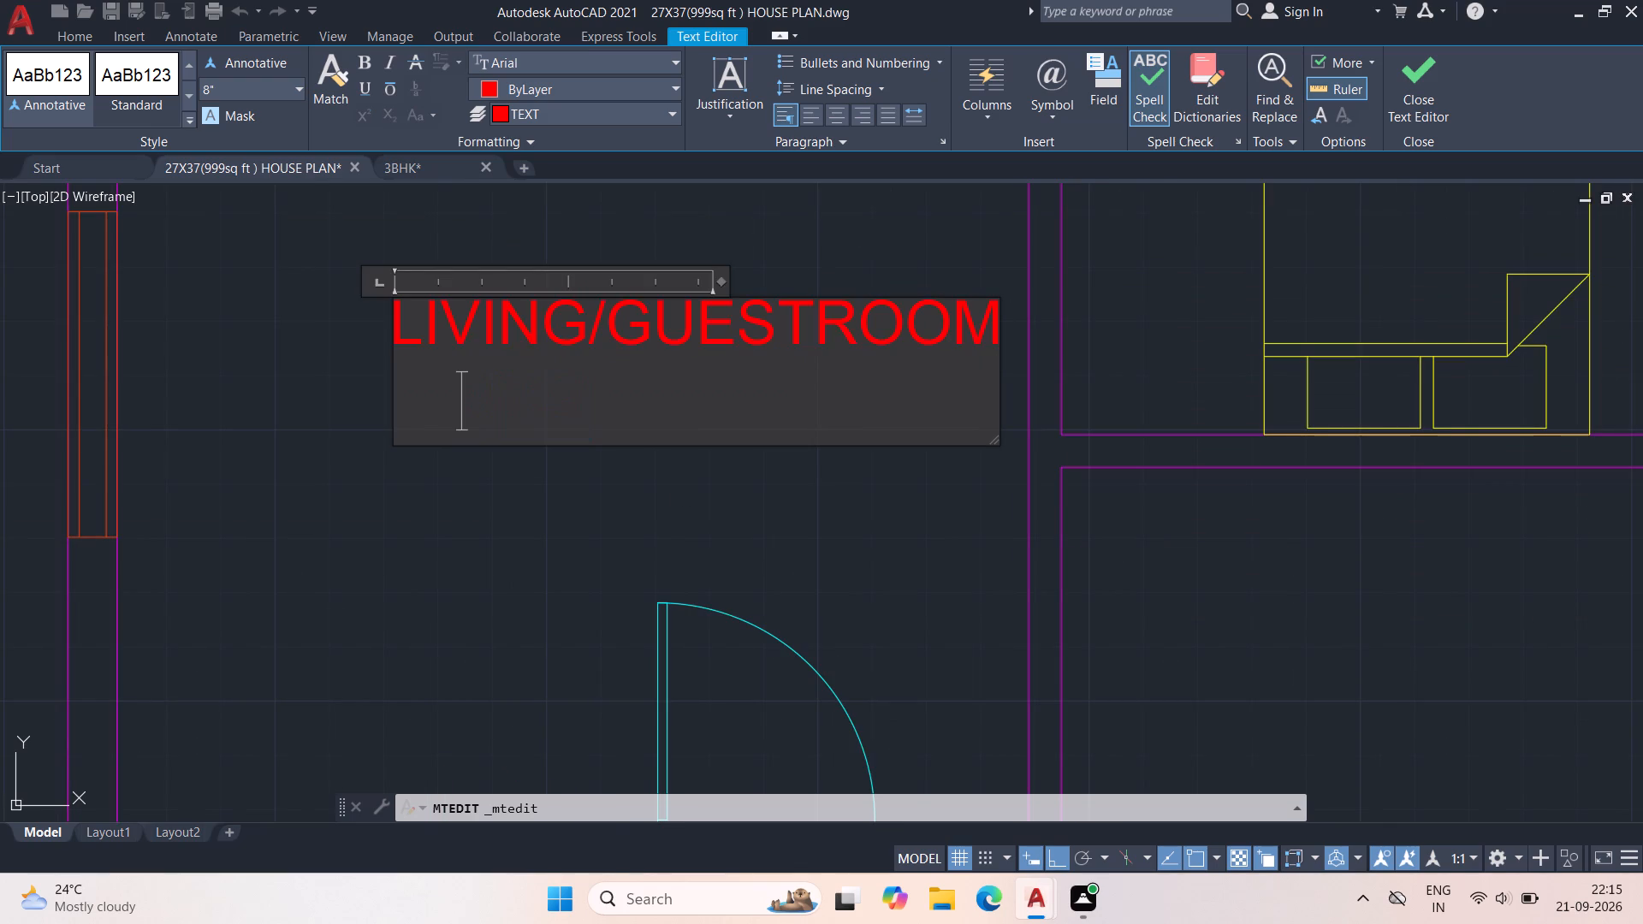
pyautogui.write('13')
pyautogui.write("'11")
pyautogui.hotkey('shift', '"')
pyautogui.press('x')
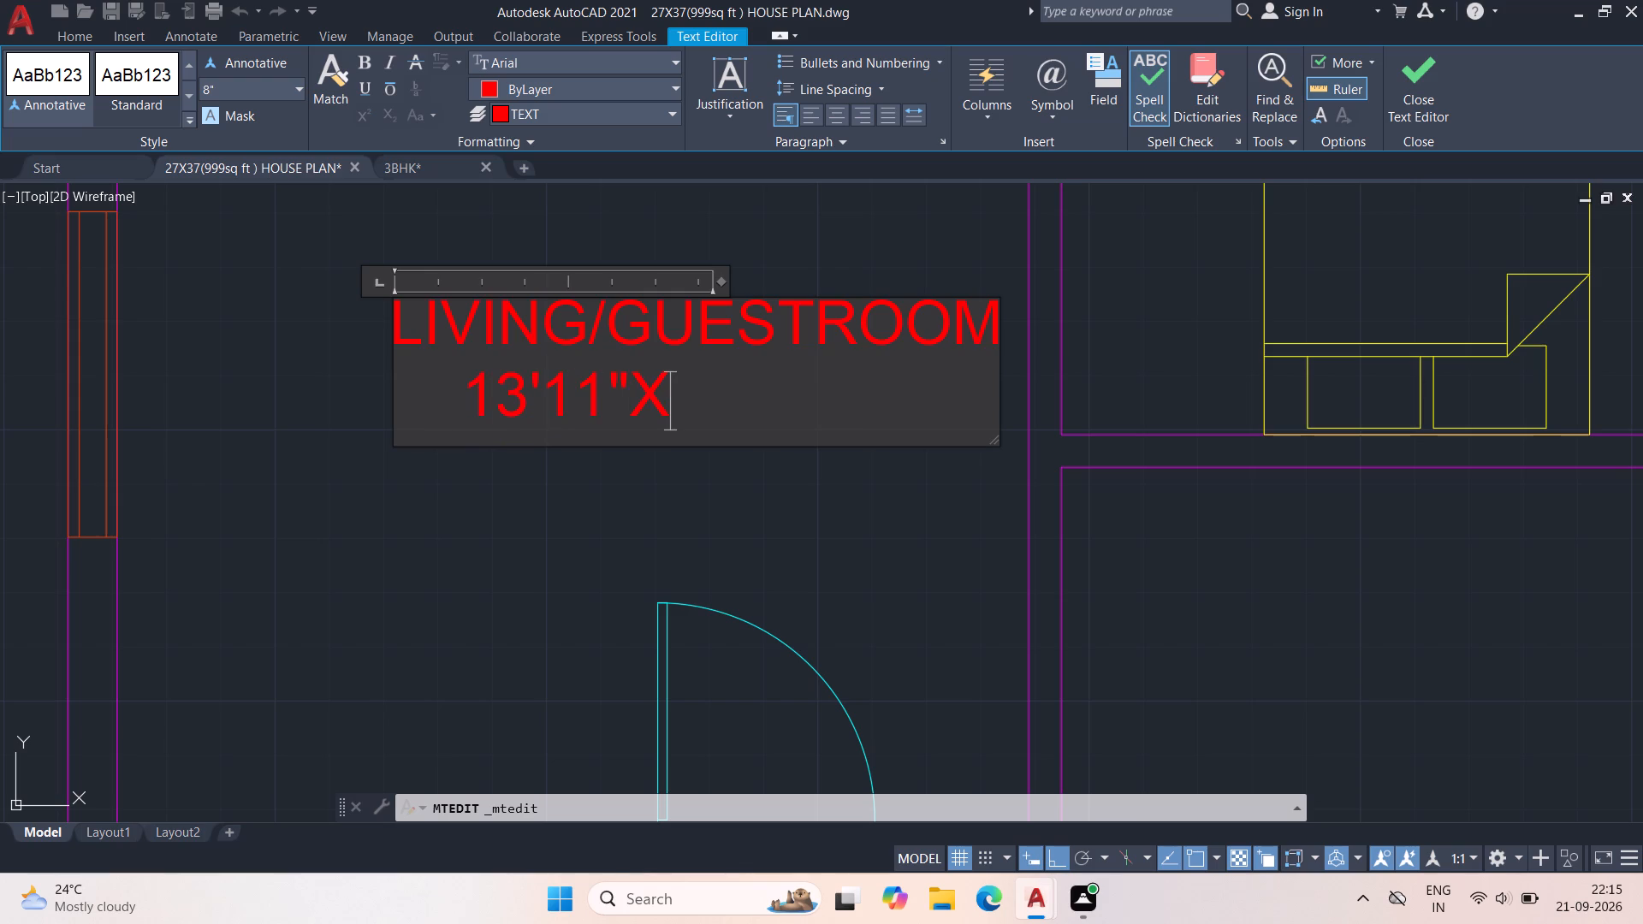
pyautogui.write("14'")
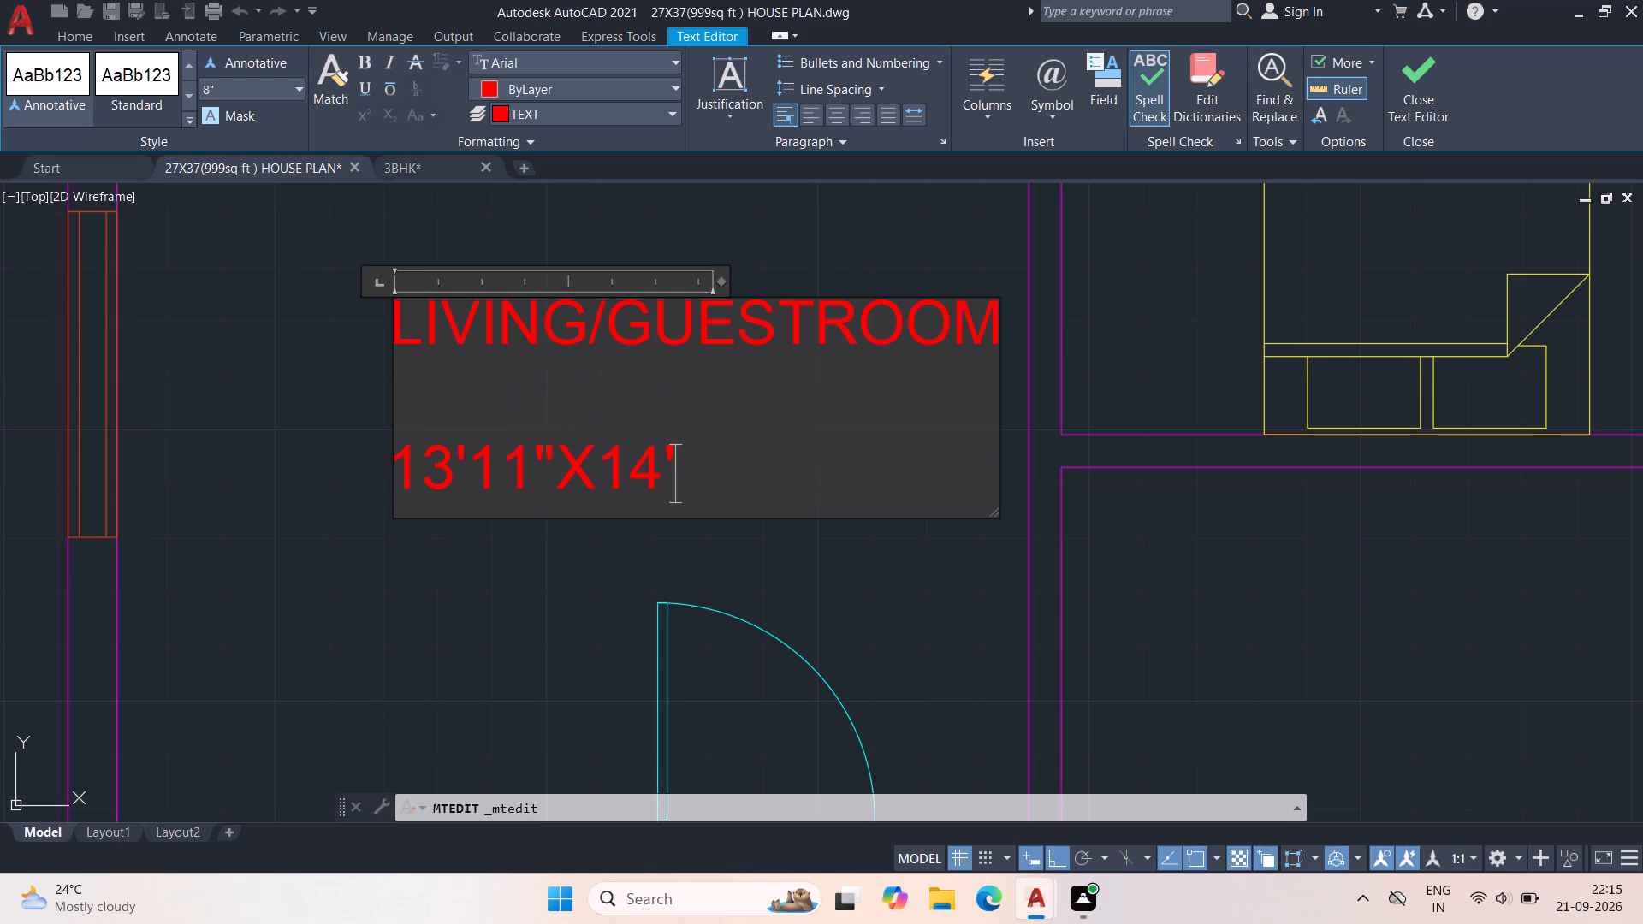
pyautogui.press('0')
pyautogui.hotkey('shift', '"')
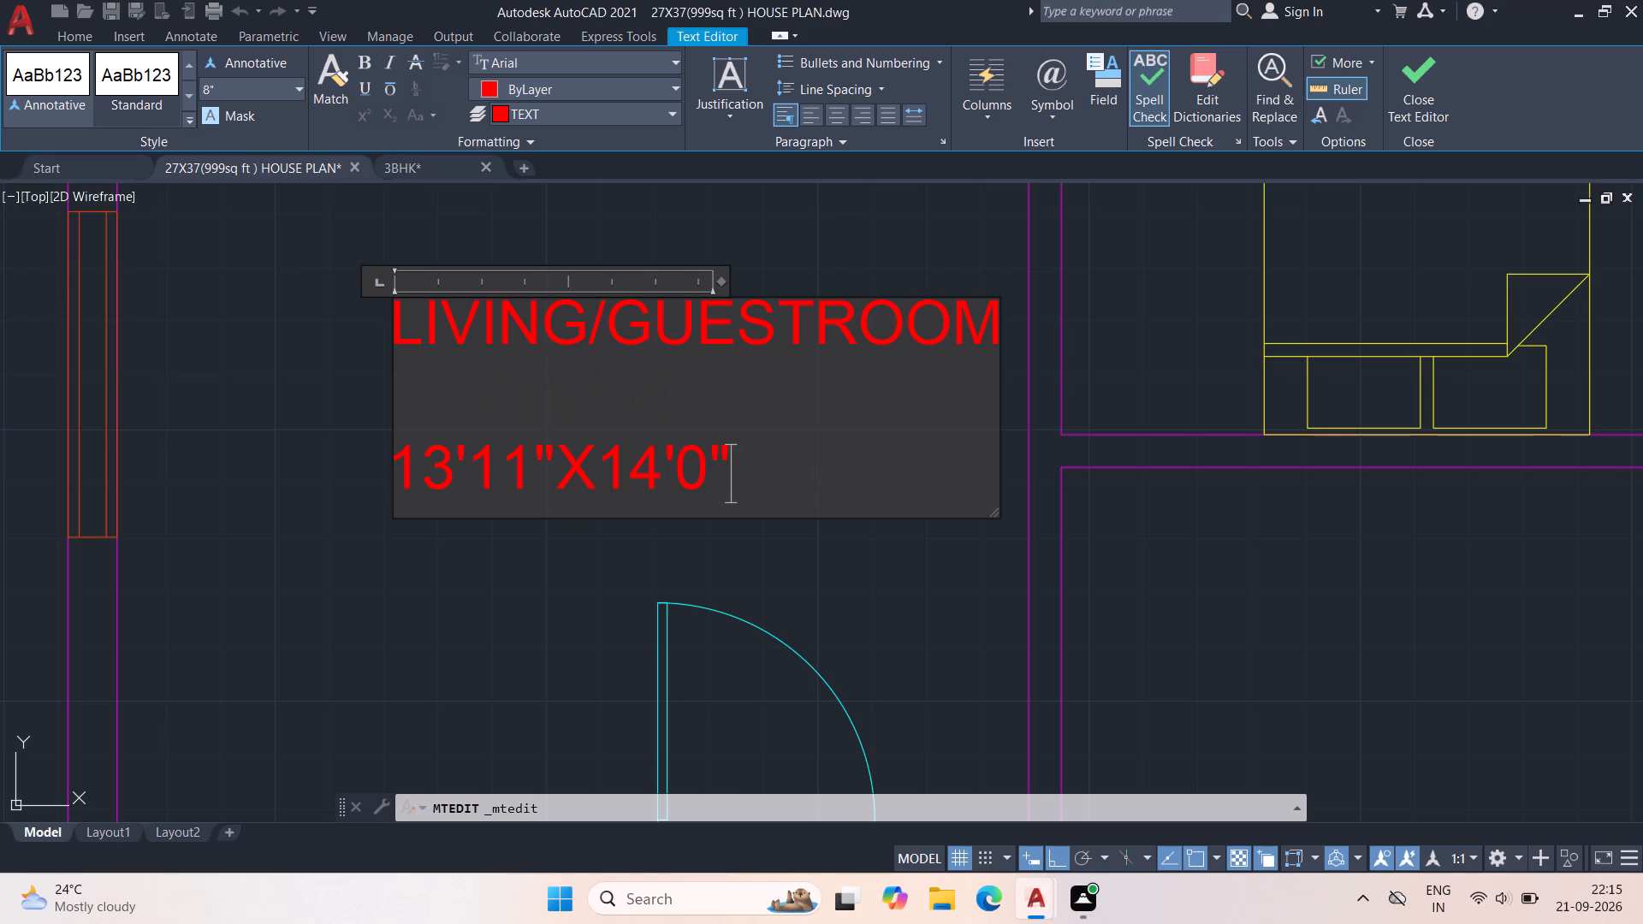
pyautogui.click(471, 590)
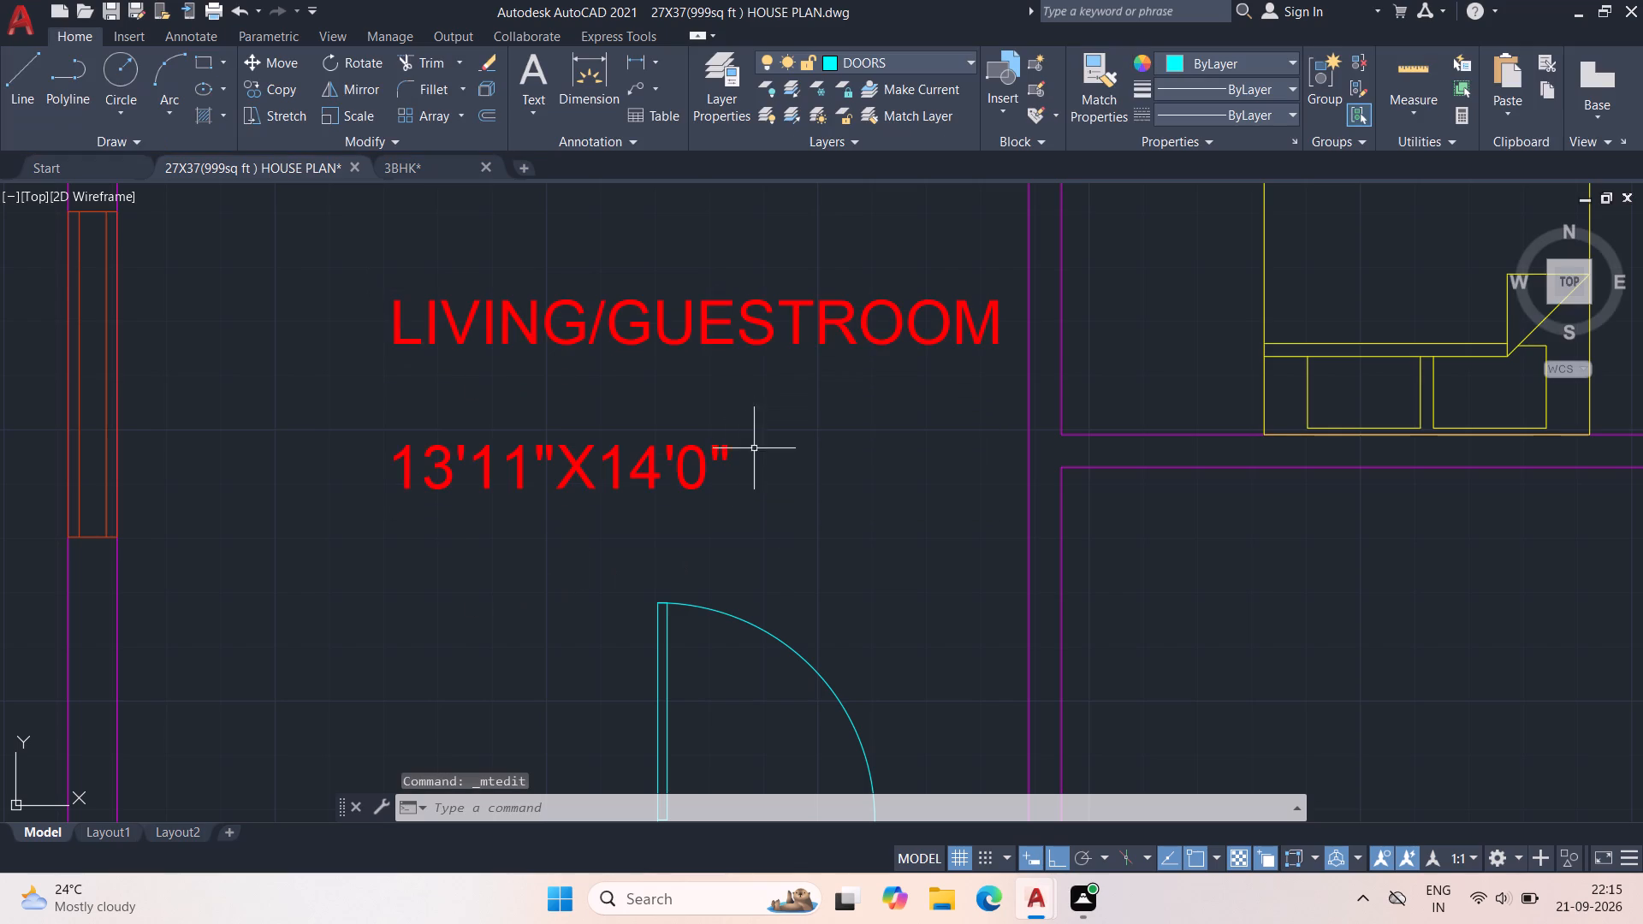
# Reopen the LIVING/GUESTROOM label and remove the blank line between the room name and the size.
pyautogui.doubleClick(703, 447)
pyautogui.click(414, 397)
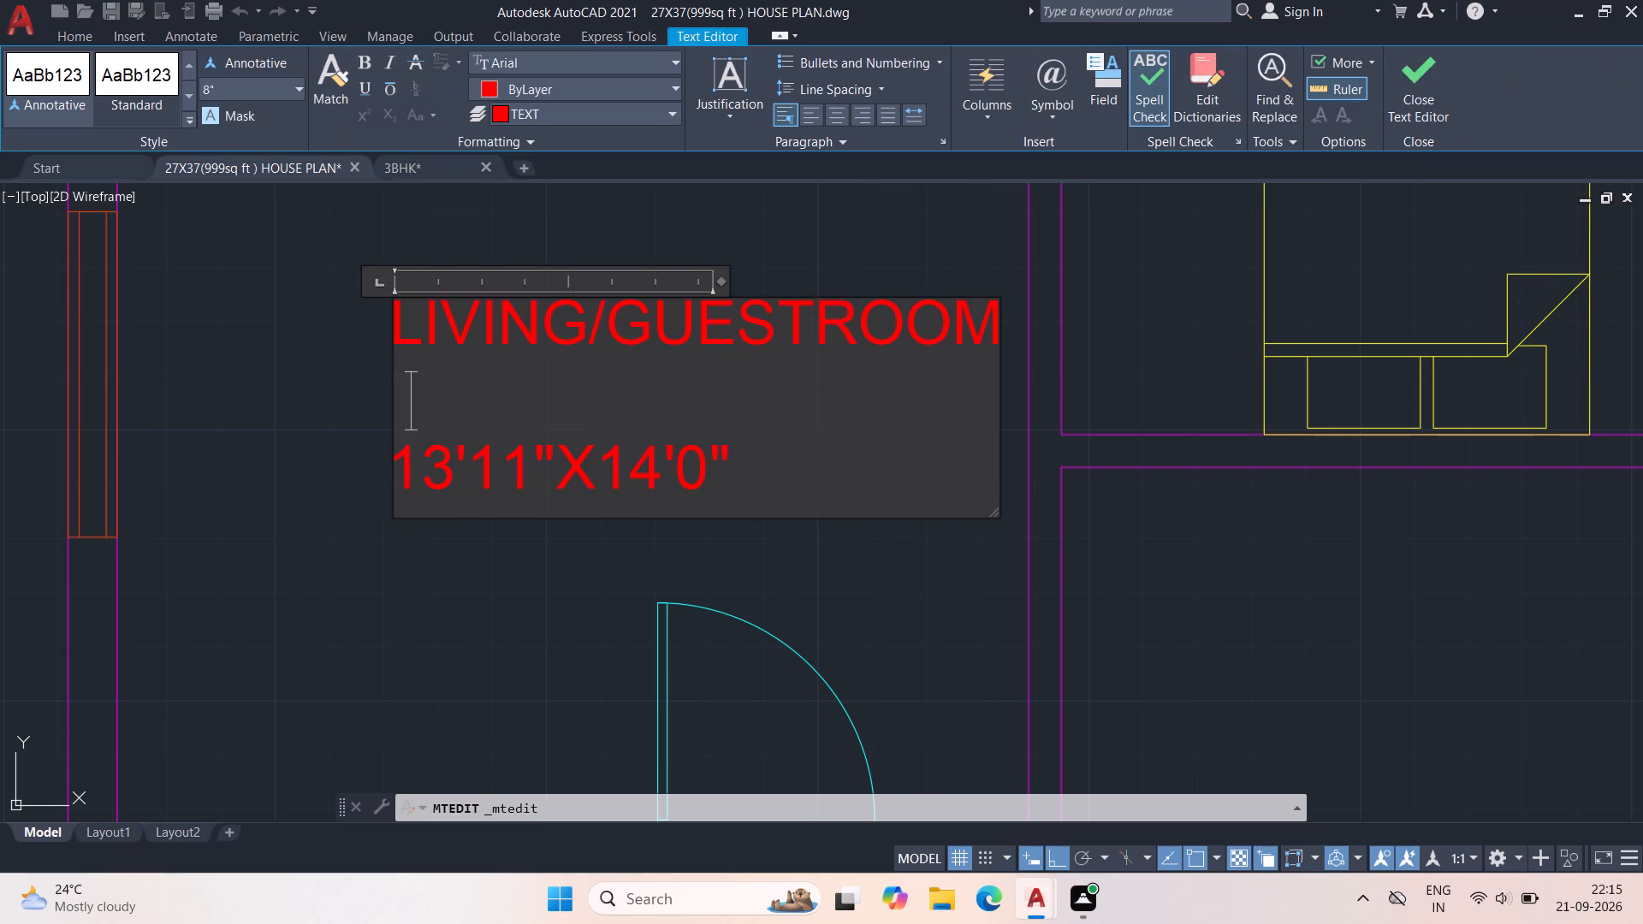
pyautogui.press('BackSpace')
pyautogui.press('BackSpace')
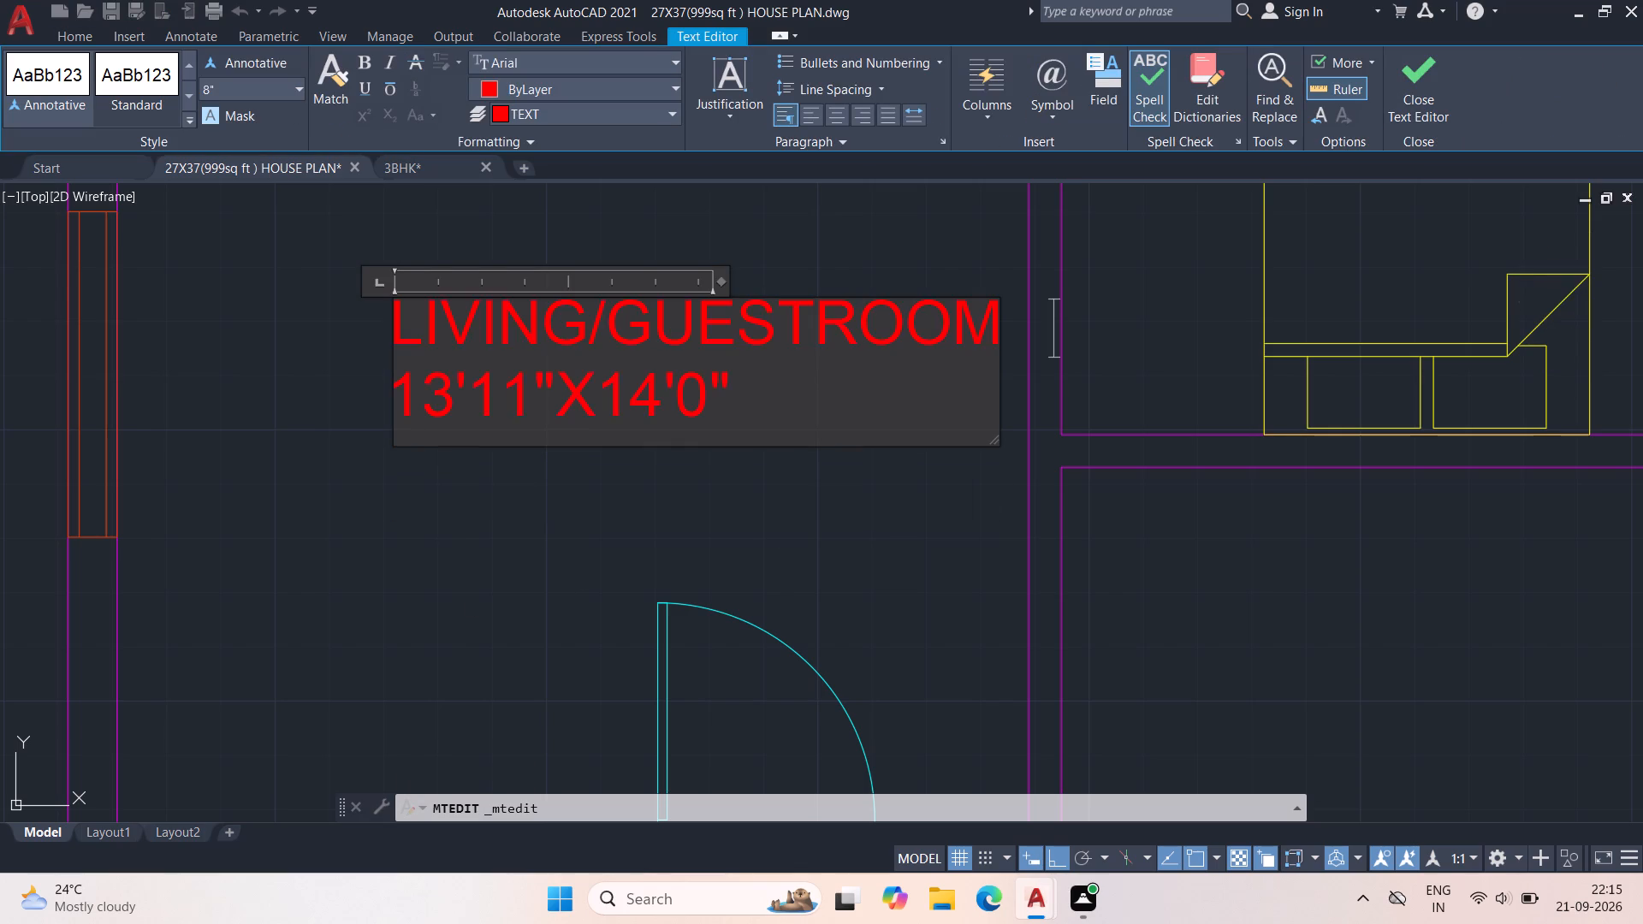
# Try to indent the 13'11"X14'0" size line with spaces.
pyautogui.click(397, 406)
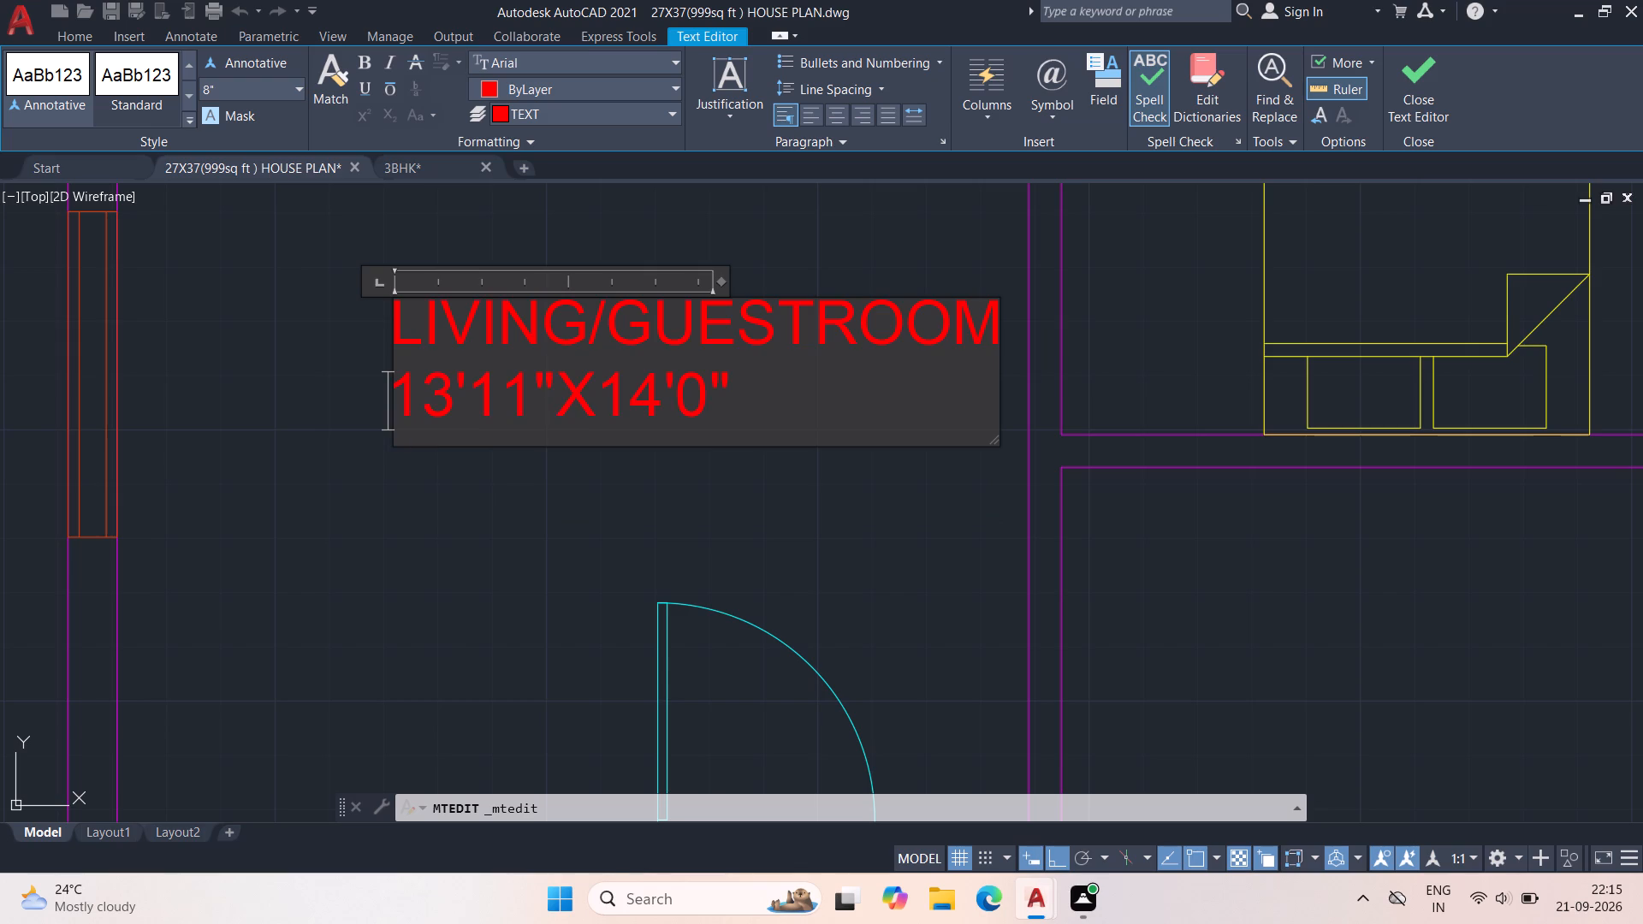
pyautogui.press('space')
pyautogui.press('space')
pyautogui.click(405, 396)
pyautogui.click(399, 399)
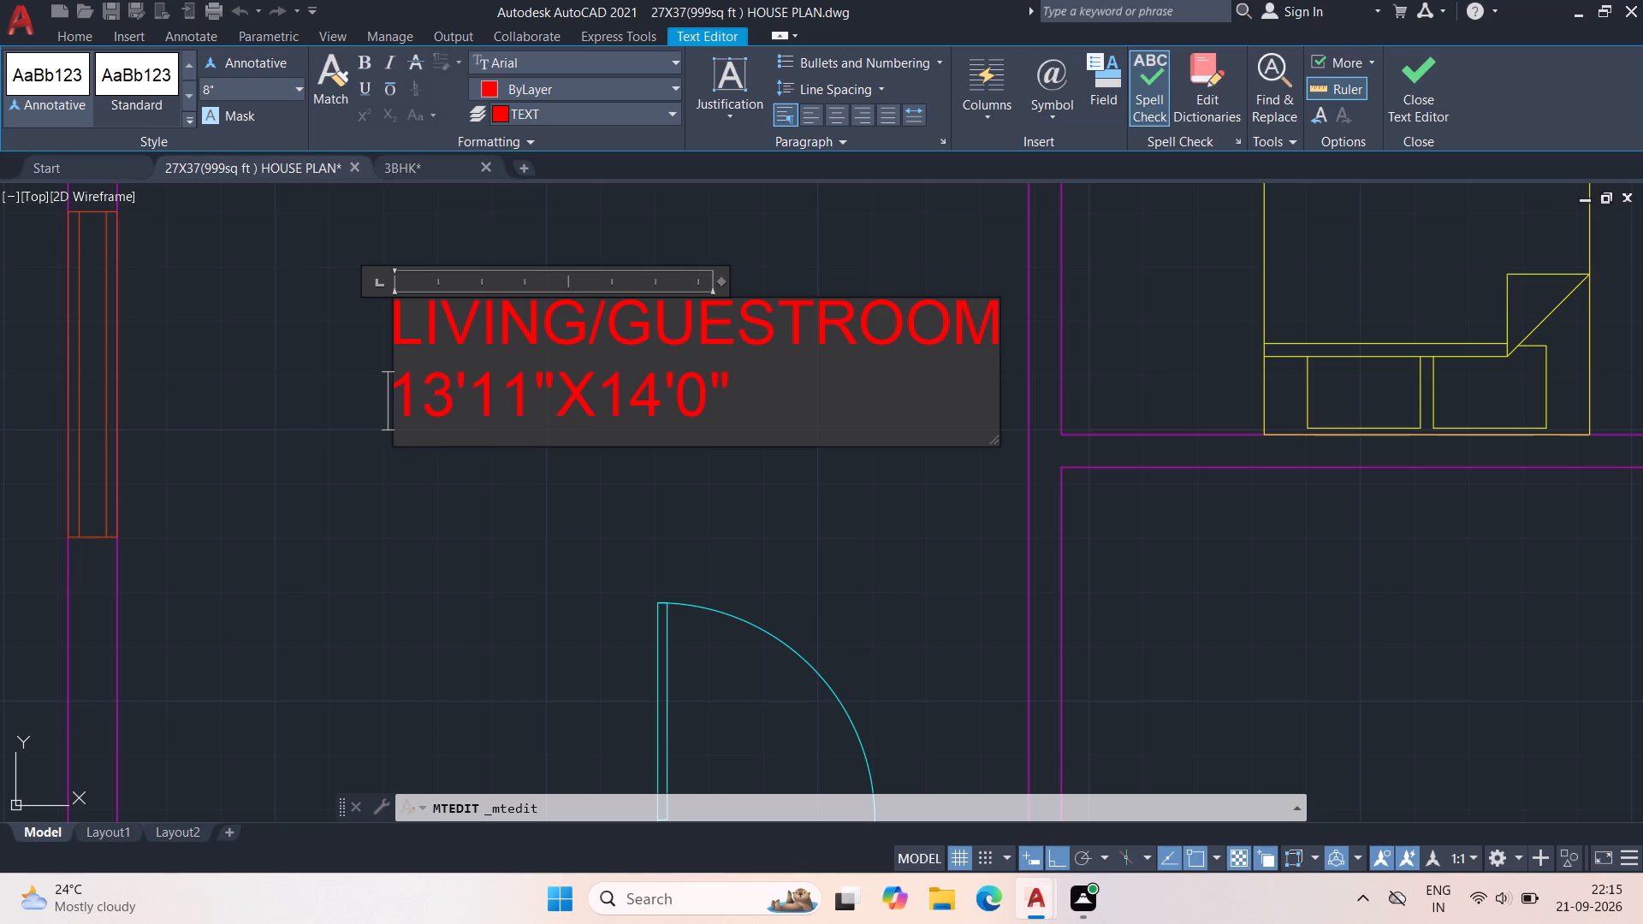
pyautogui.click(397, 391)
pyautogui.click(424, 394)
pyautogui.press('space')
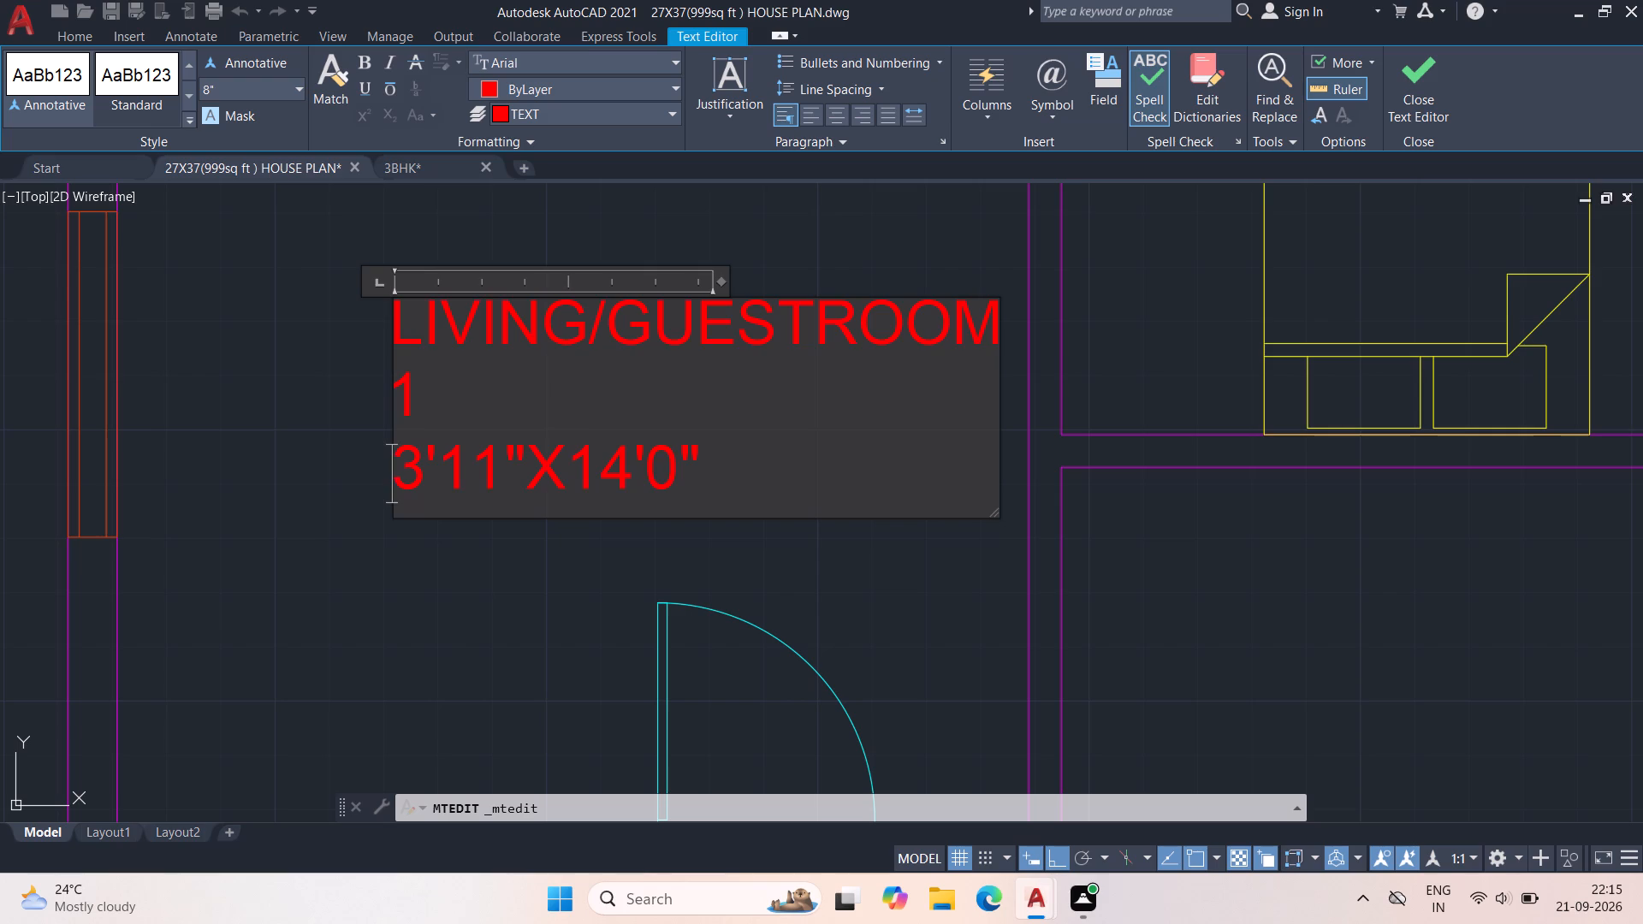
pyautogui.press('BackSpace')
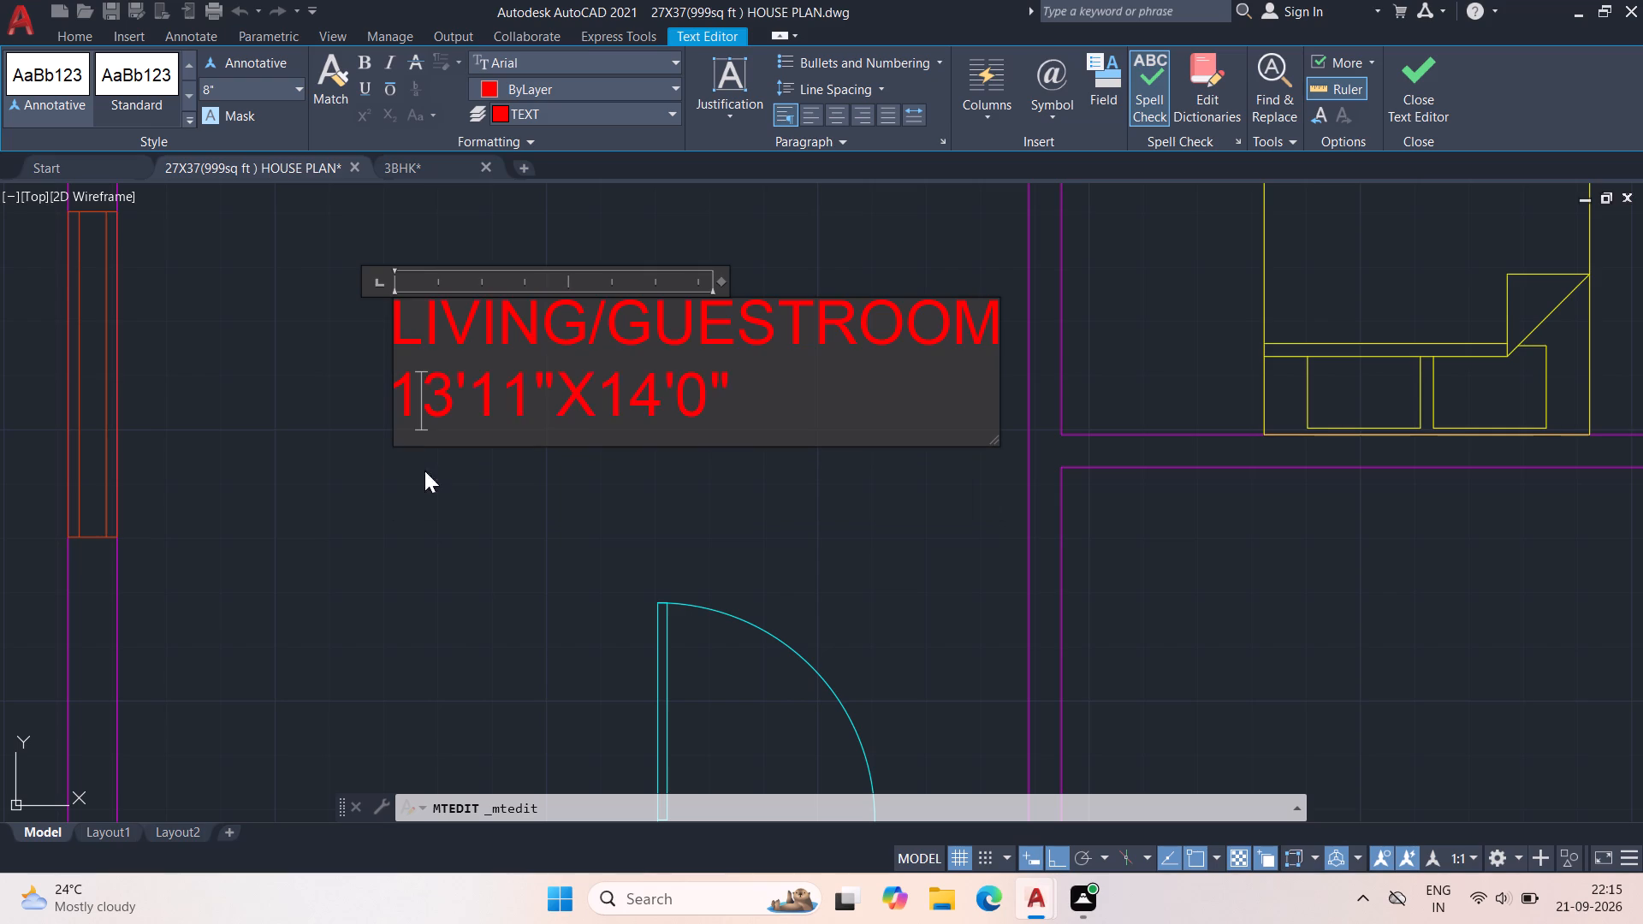
# Widen the LIVING/GUESTROOM label's text frame so it extends beyond the end of the room name.
pyautogui.moveTo(999, 388); pyautogui.dragTo(1049, 388)
pyautogui.moveTo(997, 399); pyautogui.dragTo(1001, 399)
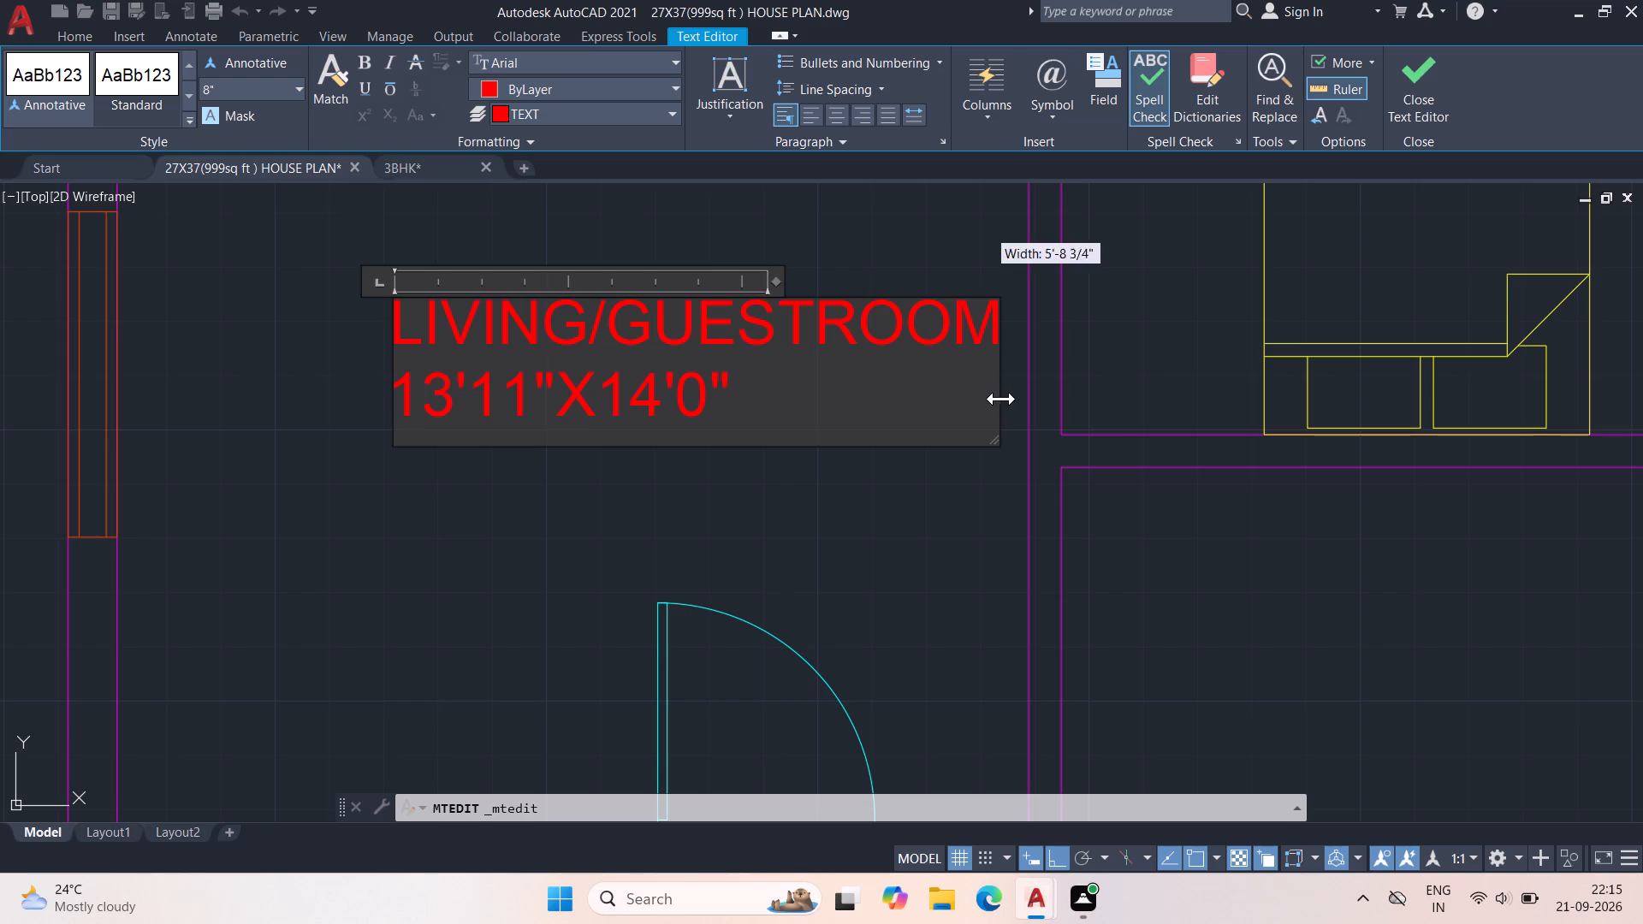
pyautogui.moveTo(1001, 399); pyautogui.dragTo(1302, 378)
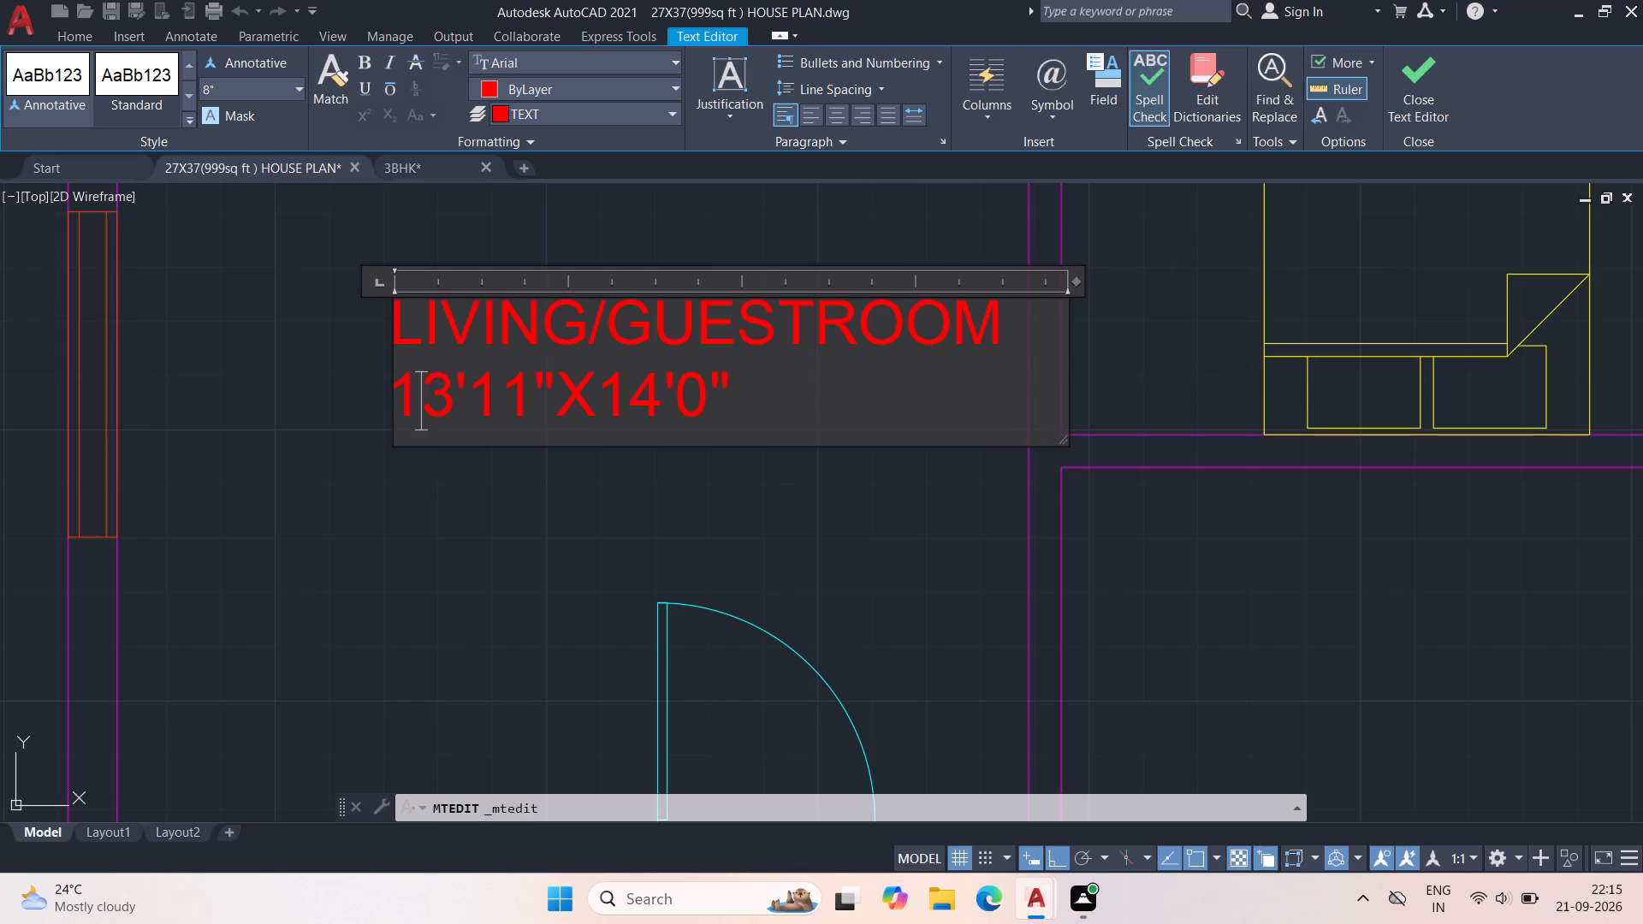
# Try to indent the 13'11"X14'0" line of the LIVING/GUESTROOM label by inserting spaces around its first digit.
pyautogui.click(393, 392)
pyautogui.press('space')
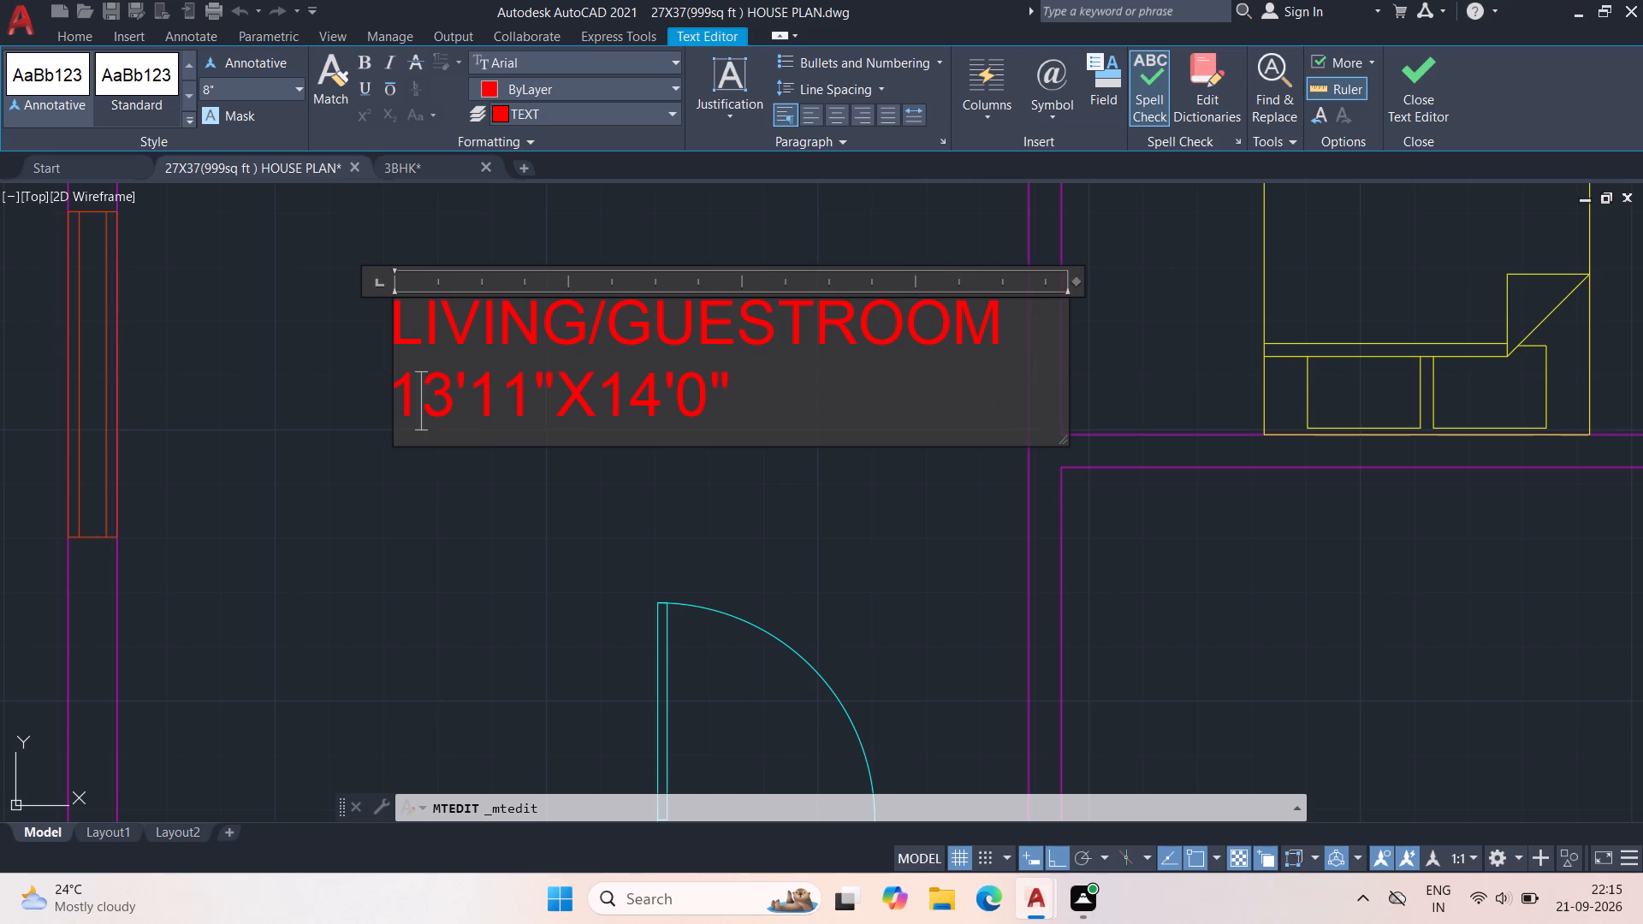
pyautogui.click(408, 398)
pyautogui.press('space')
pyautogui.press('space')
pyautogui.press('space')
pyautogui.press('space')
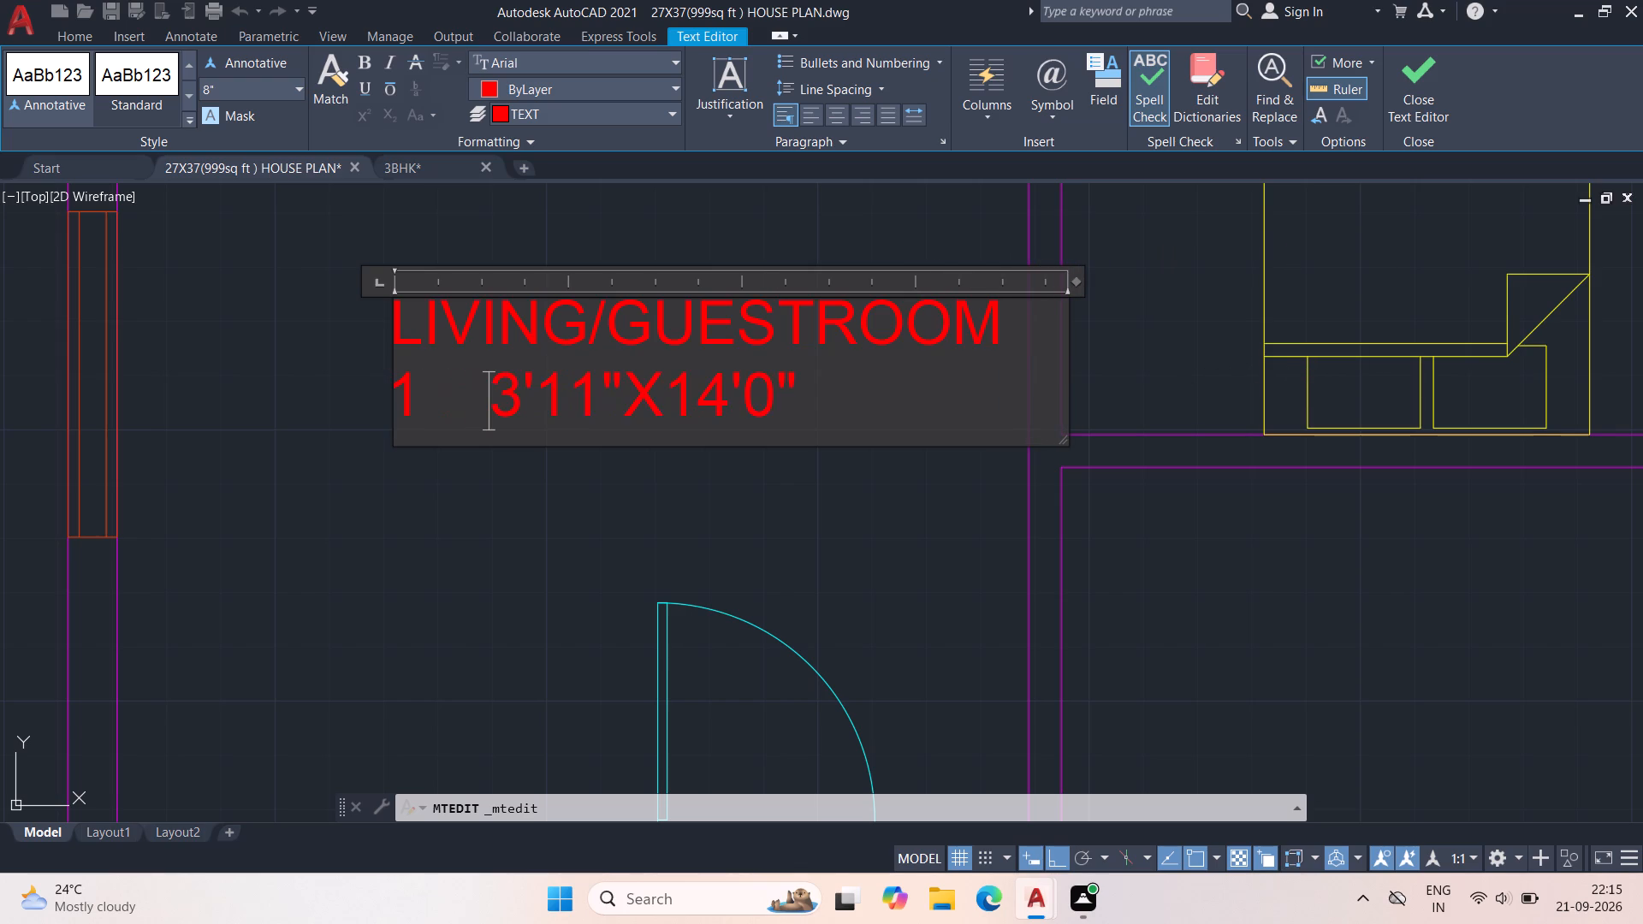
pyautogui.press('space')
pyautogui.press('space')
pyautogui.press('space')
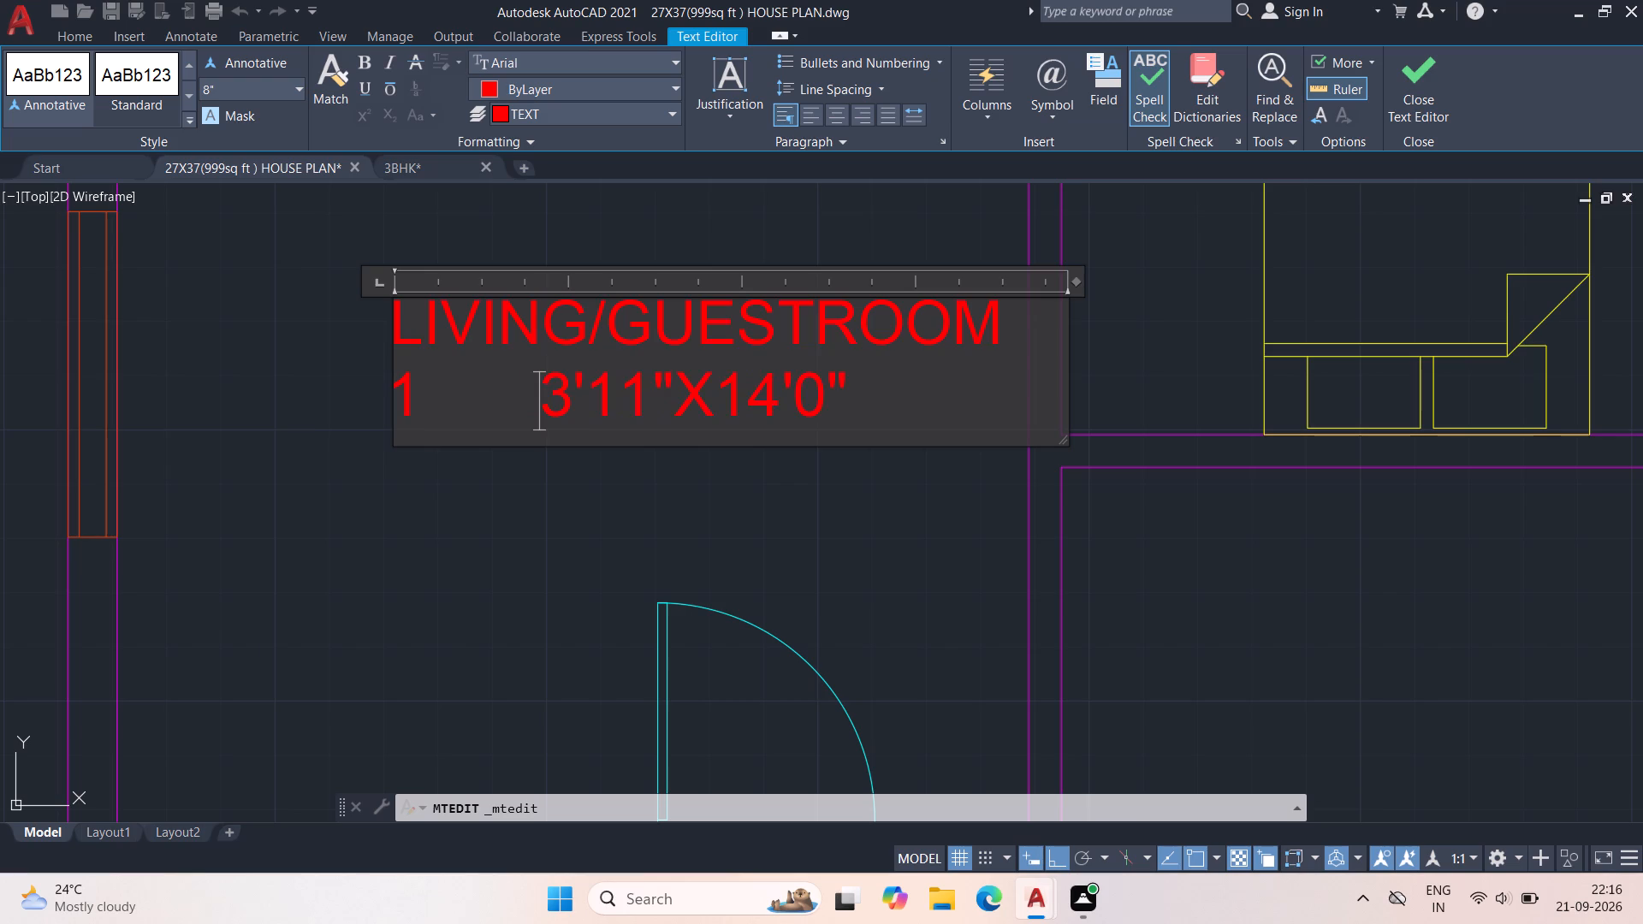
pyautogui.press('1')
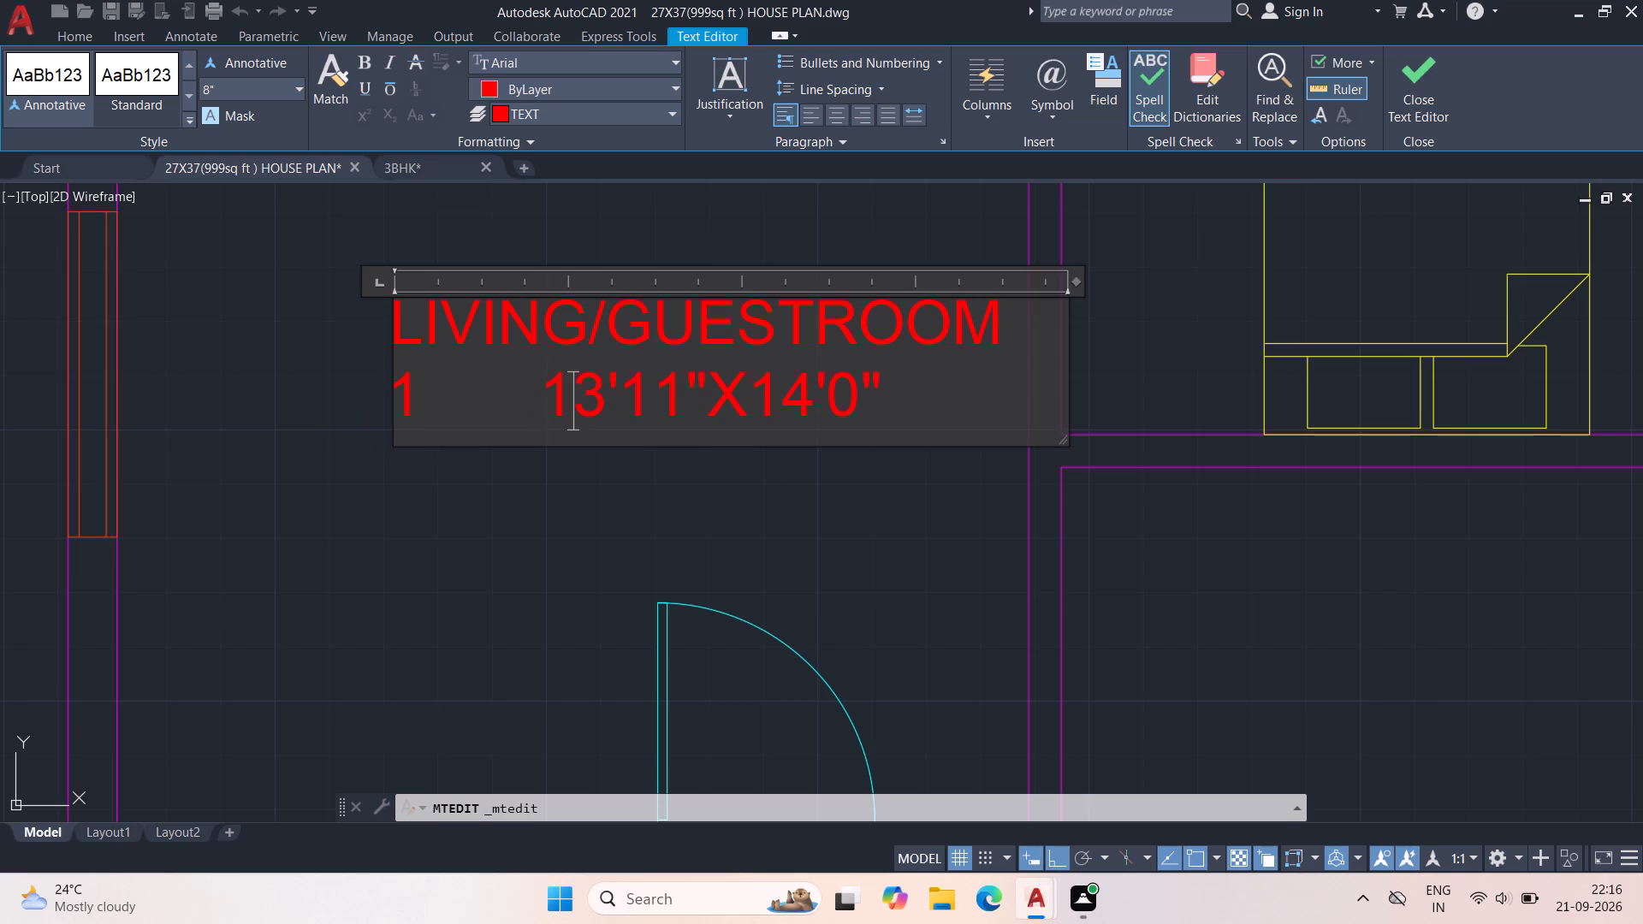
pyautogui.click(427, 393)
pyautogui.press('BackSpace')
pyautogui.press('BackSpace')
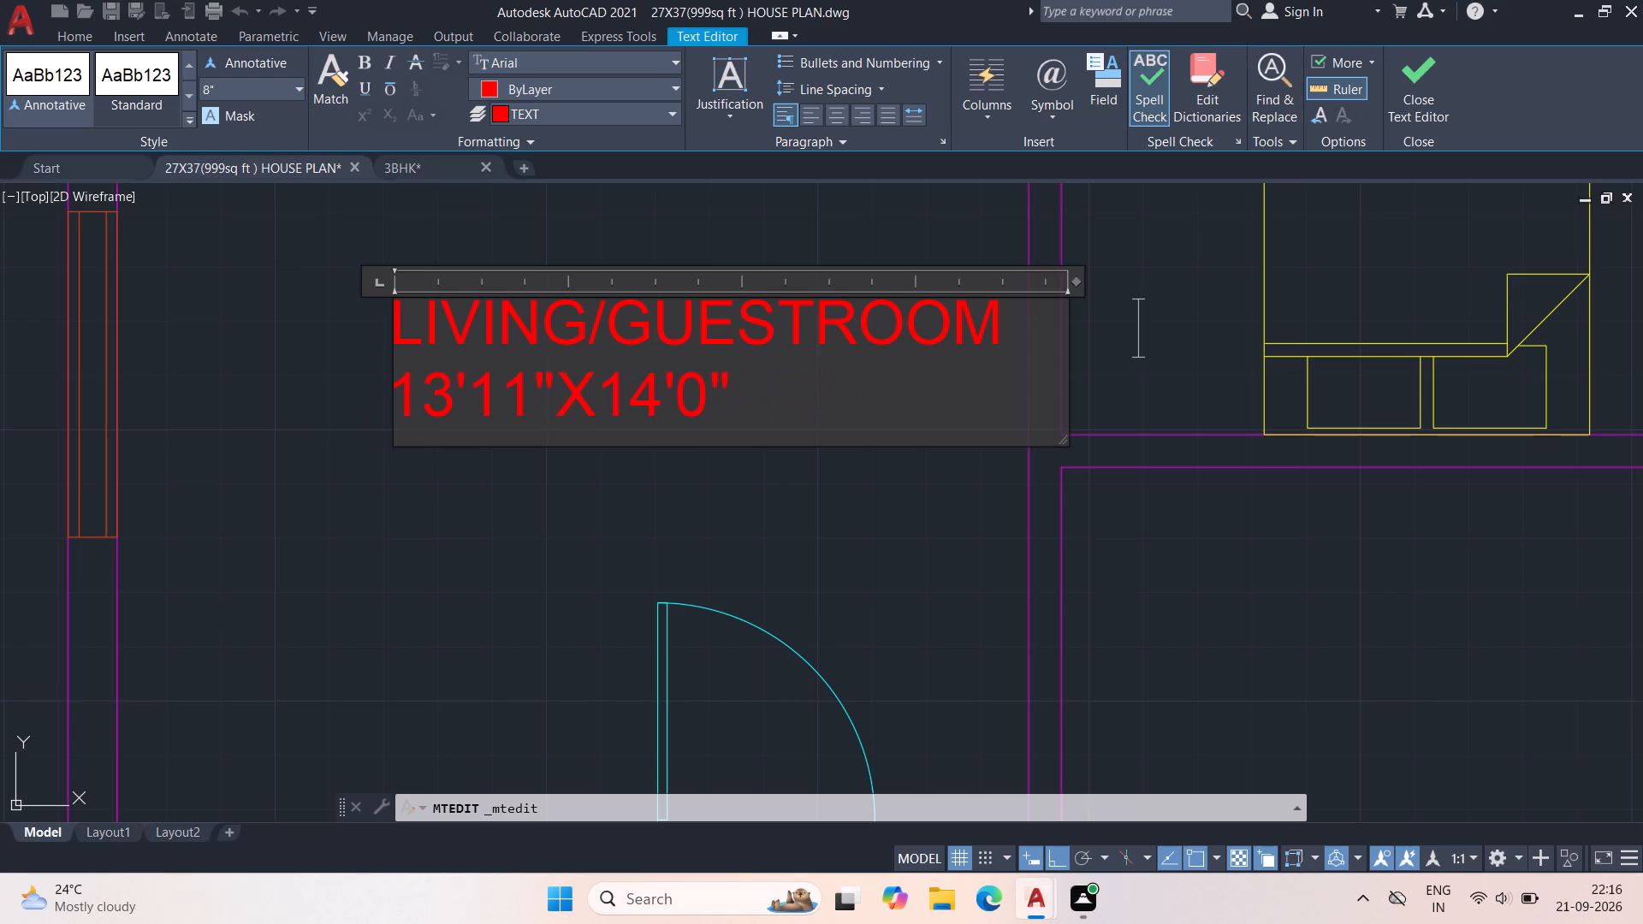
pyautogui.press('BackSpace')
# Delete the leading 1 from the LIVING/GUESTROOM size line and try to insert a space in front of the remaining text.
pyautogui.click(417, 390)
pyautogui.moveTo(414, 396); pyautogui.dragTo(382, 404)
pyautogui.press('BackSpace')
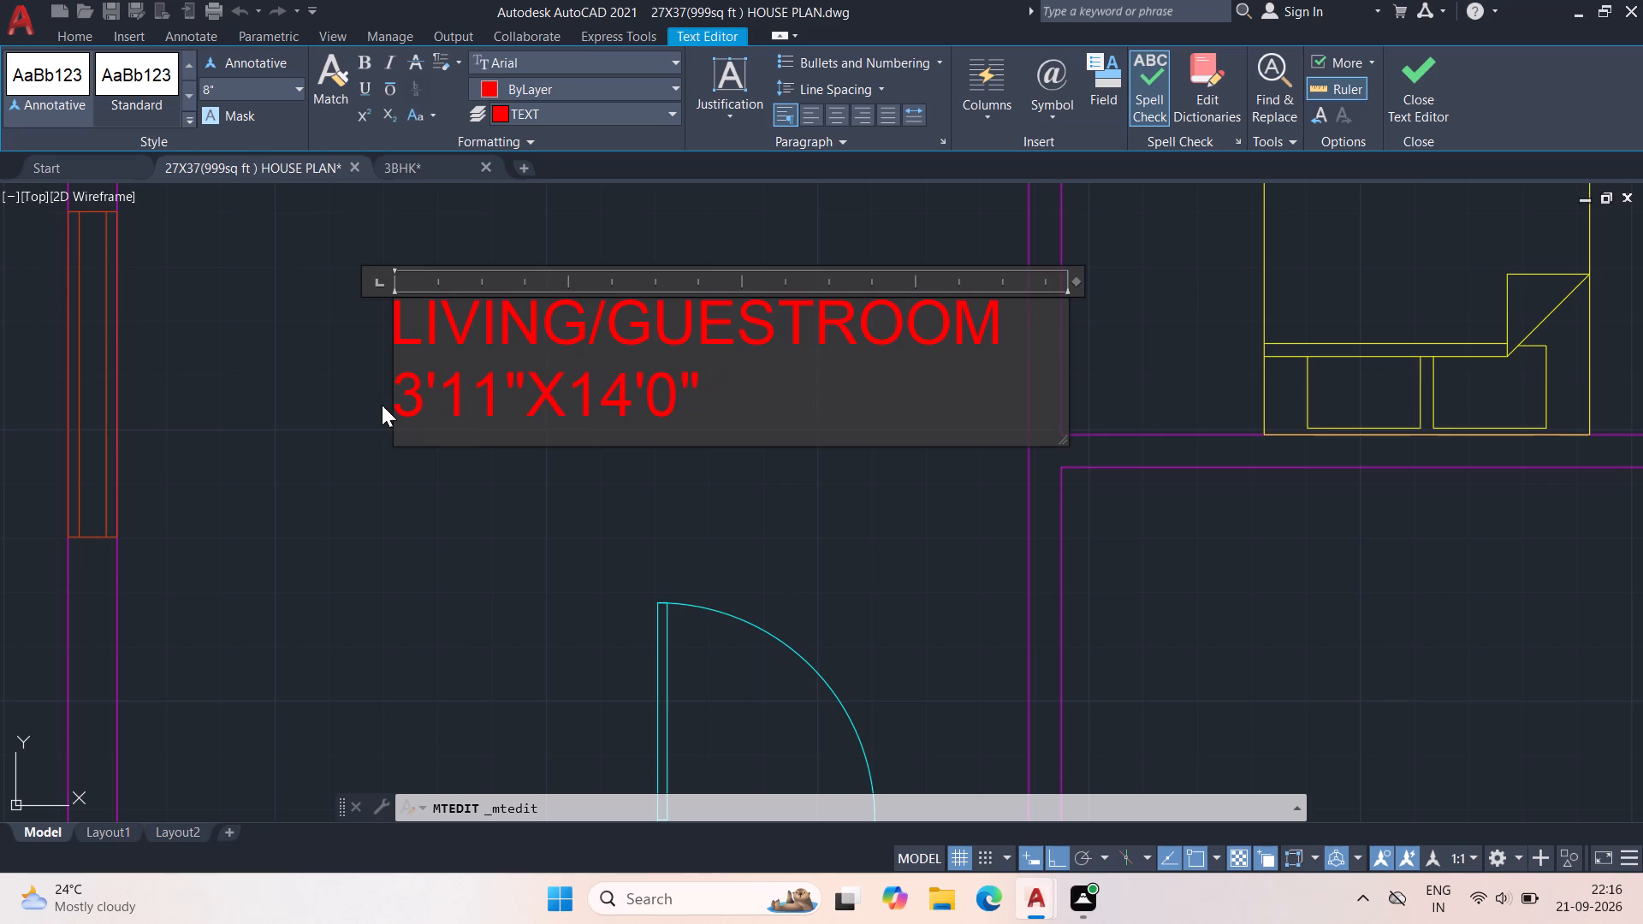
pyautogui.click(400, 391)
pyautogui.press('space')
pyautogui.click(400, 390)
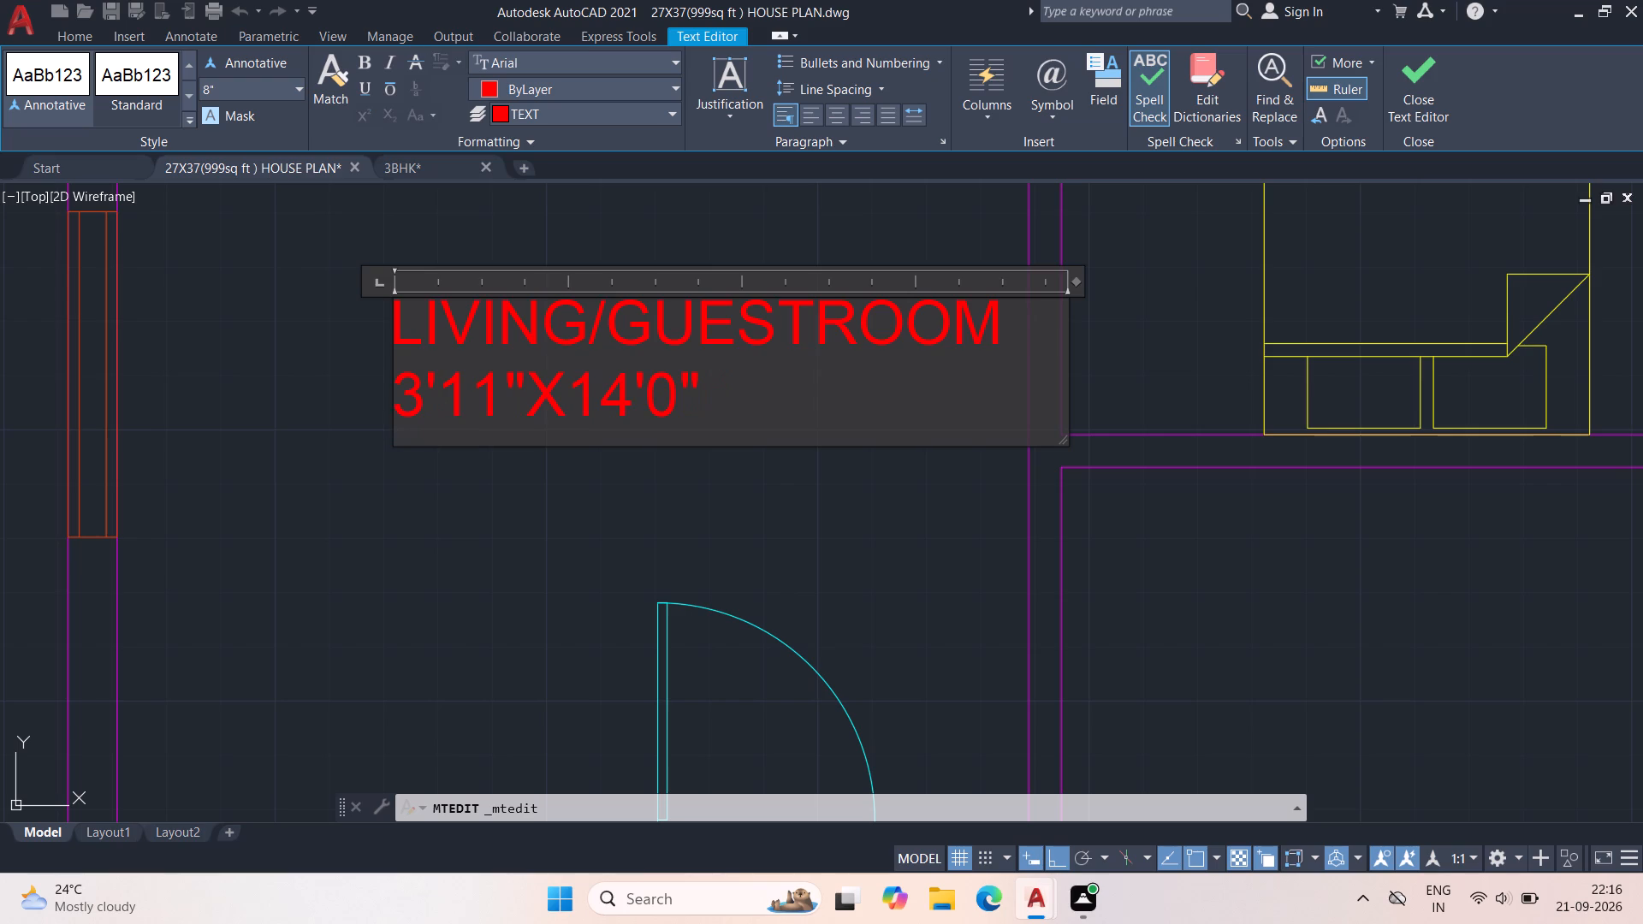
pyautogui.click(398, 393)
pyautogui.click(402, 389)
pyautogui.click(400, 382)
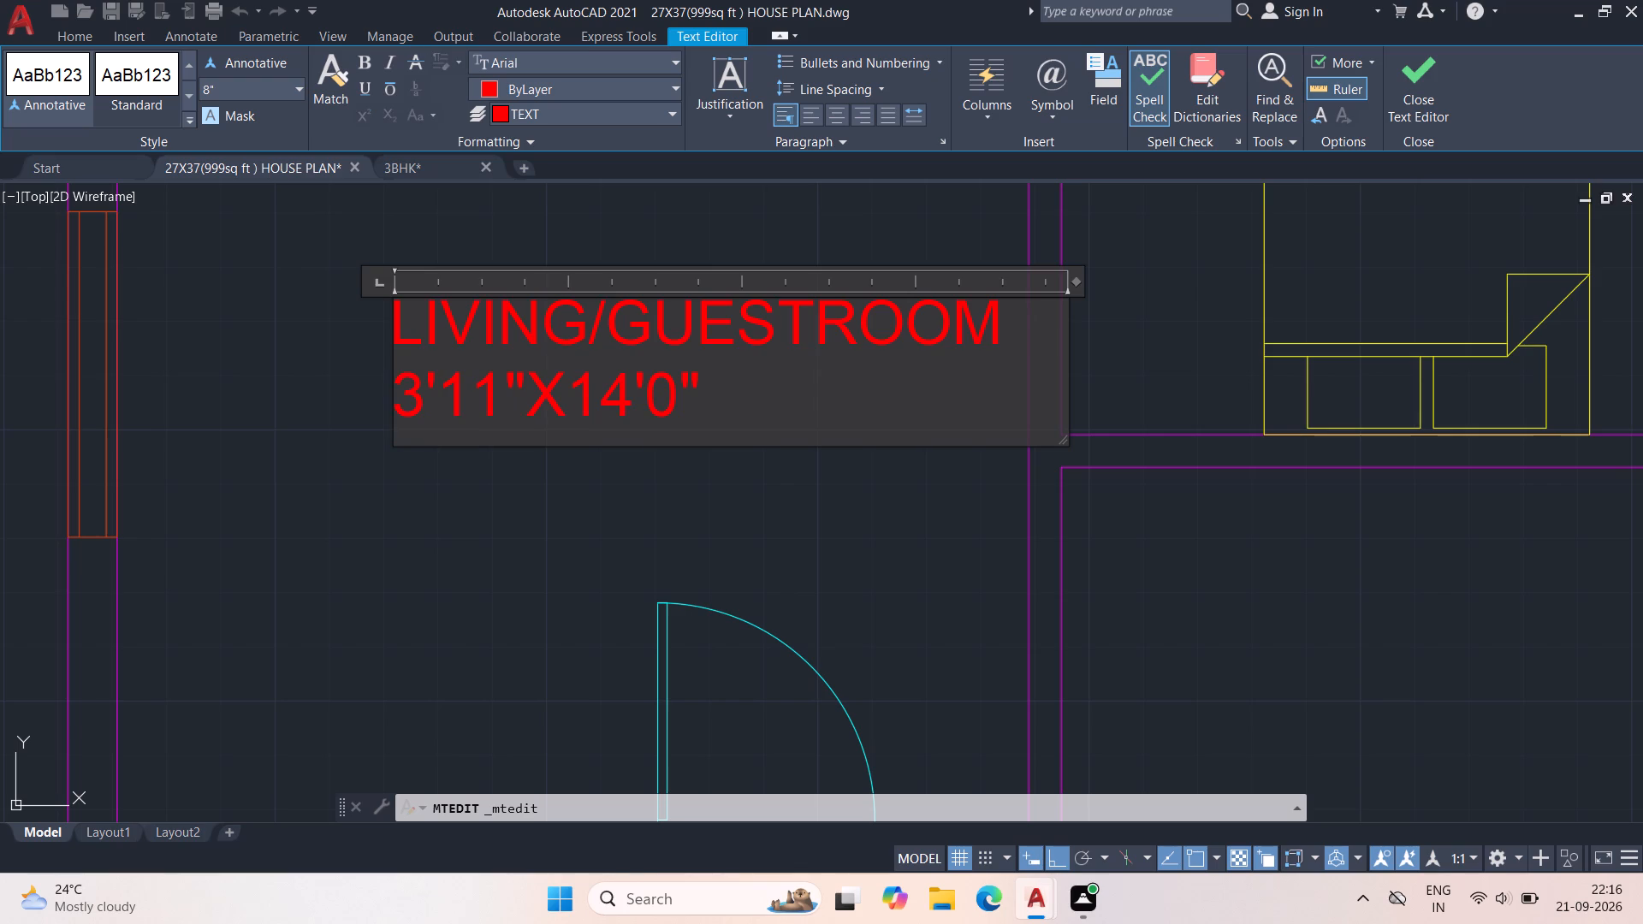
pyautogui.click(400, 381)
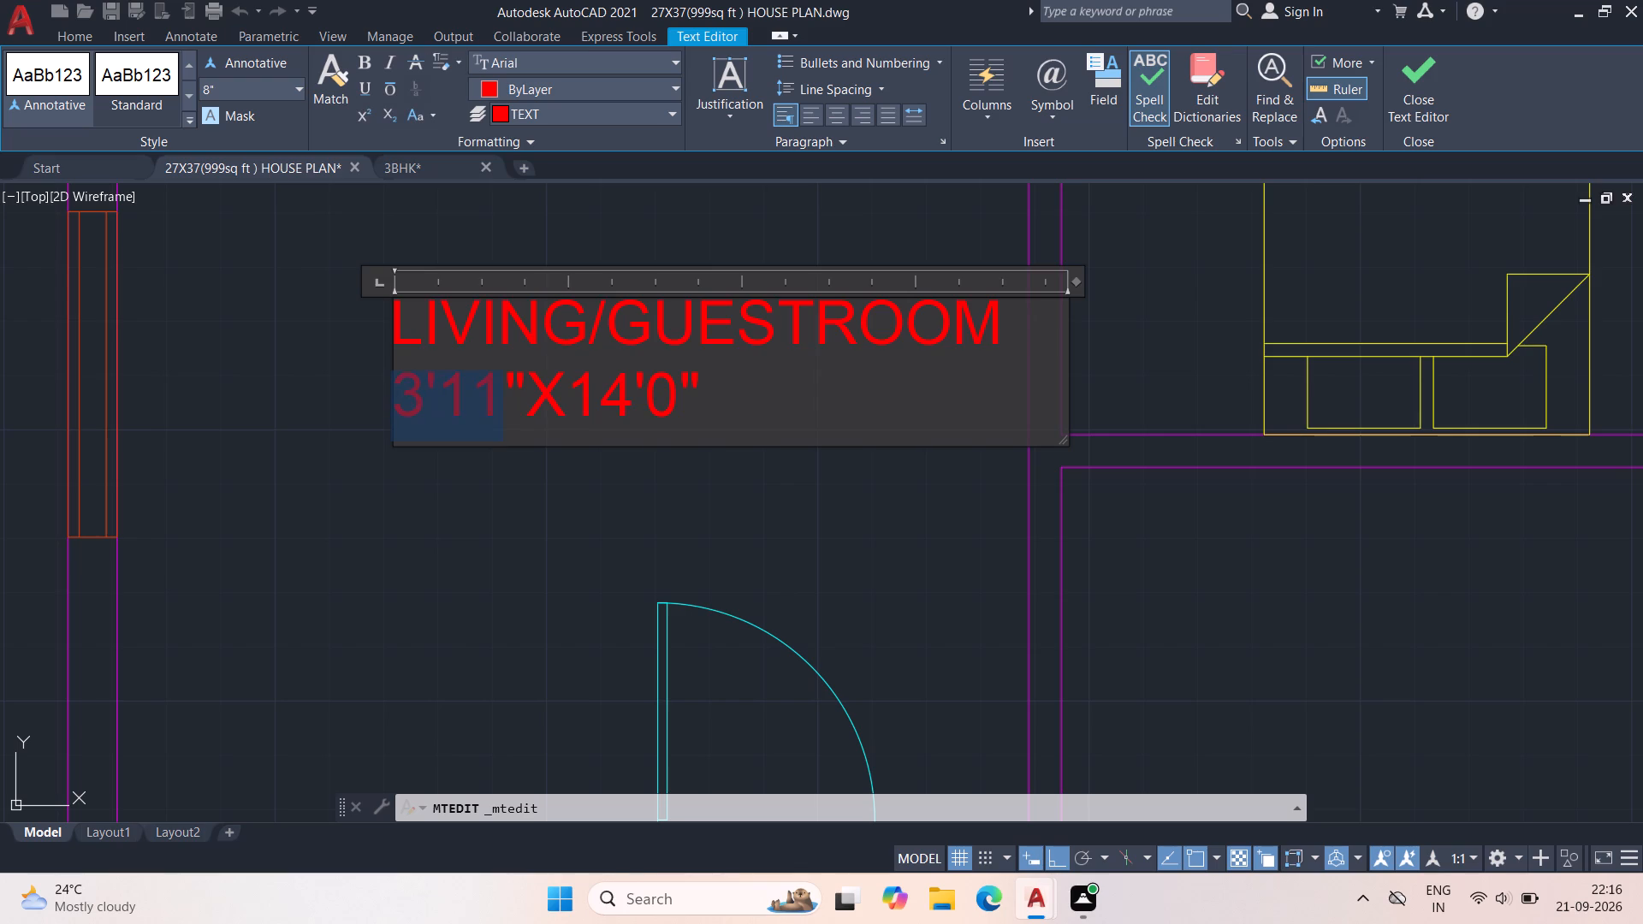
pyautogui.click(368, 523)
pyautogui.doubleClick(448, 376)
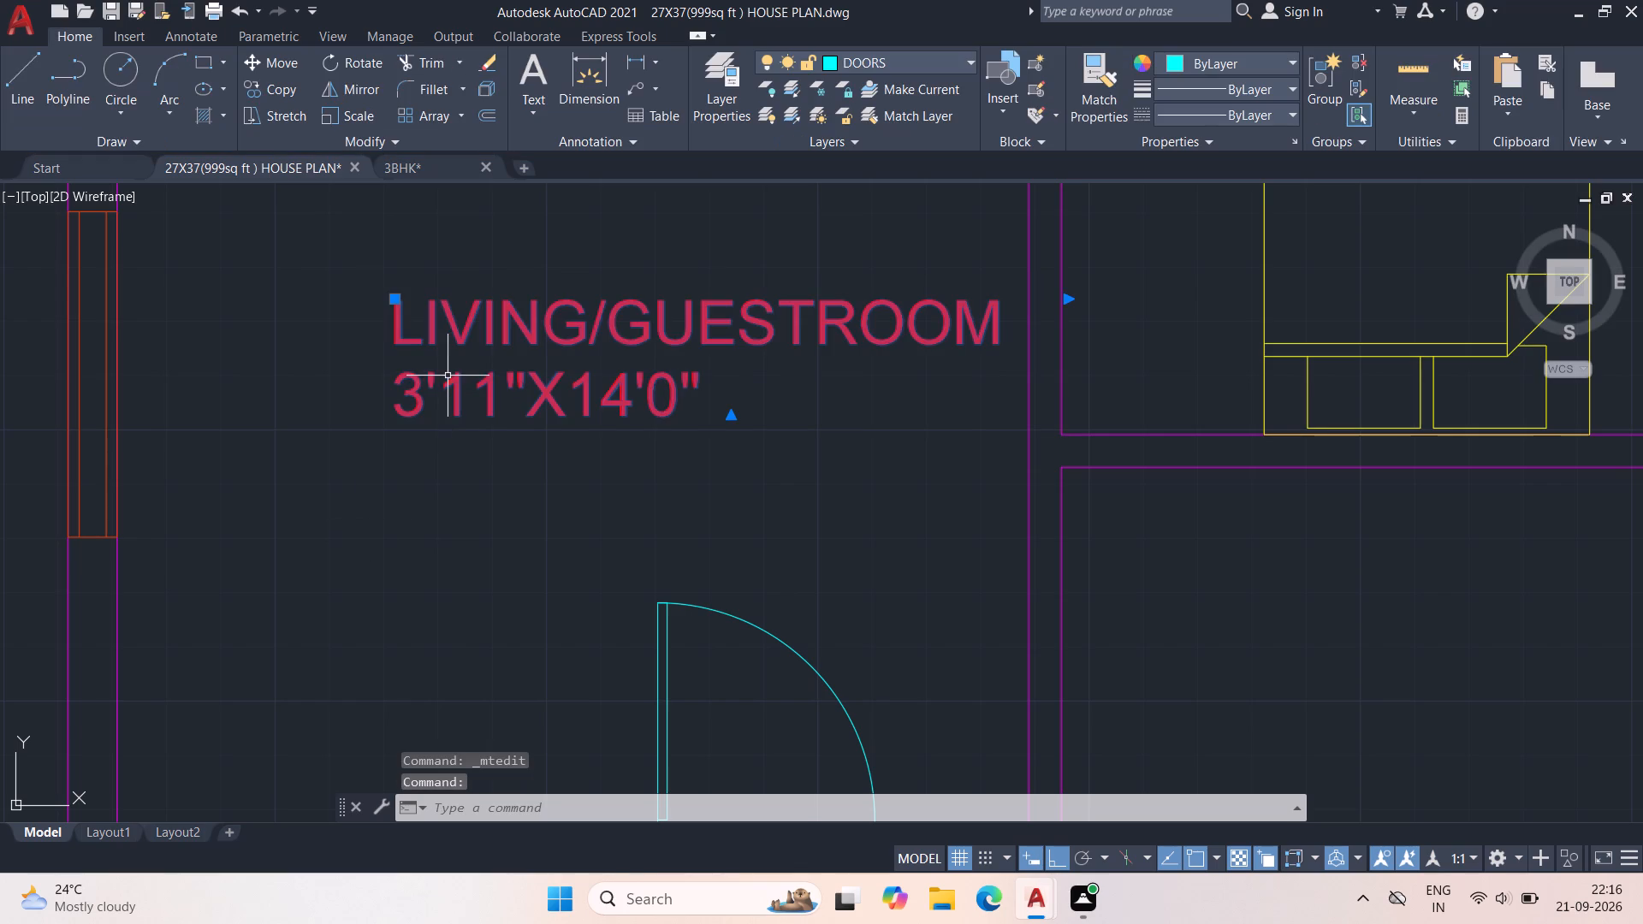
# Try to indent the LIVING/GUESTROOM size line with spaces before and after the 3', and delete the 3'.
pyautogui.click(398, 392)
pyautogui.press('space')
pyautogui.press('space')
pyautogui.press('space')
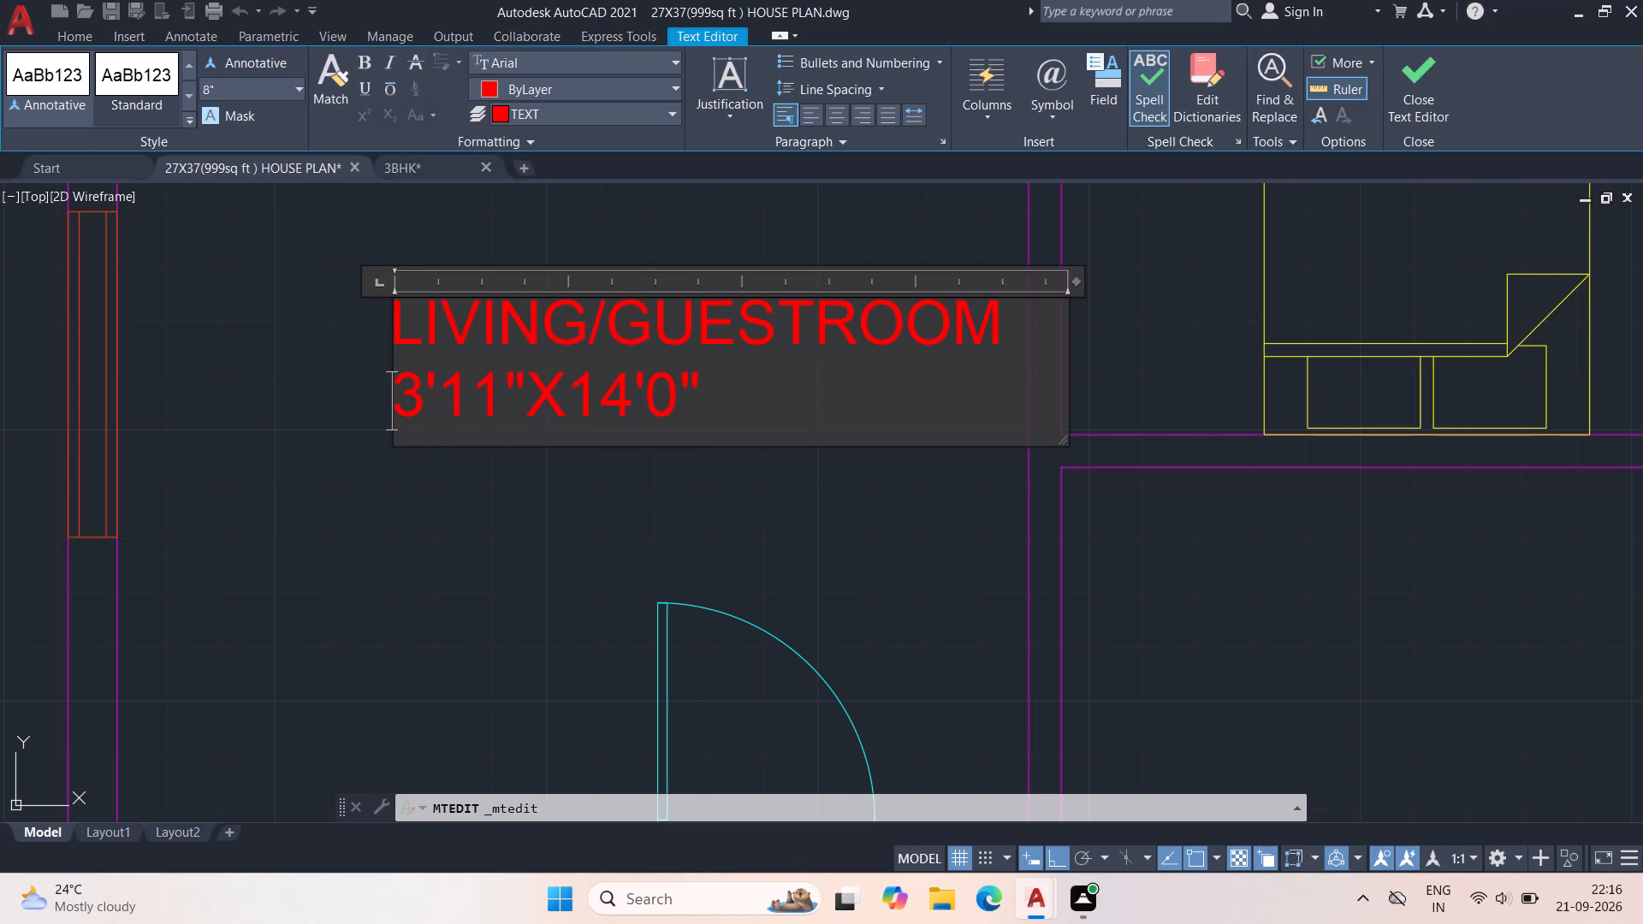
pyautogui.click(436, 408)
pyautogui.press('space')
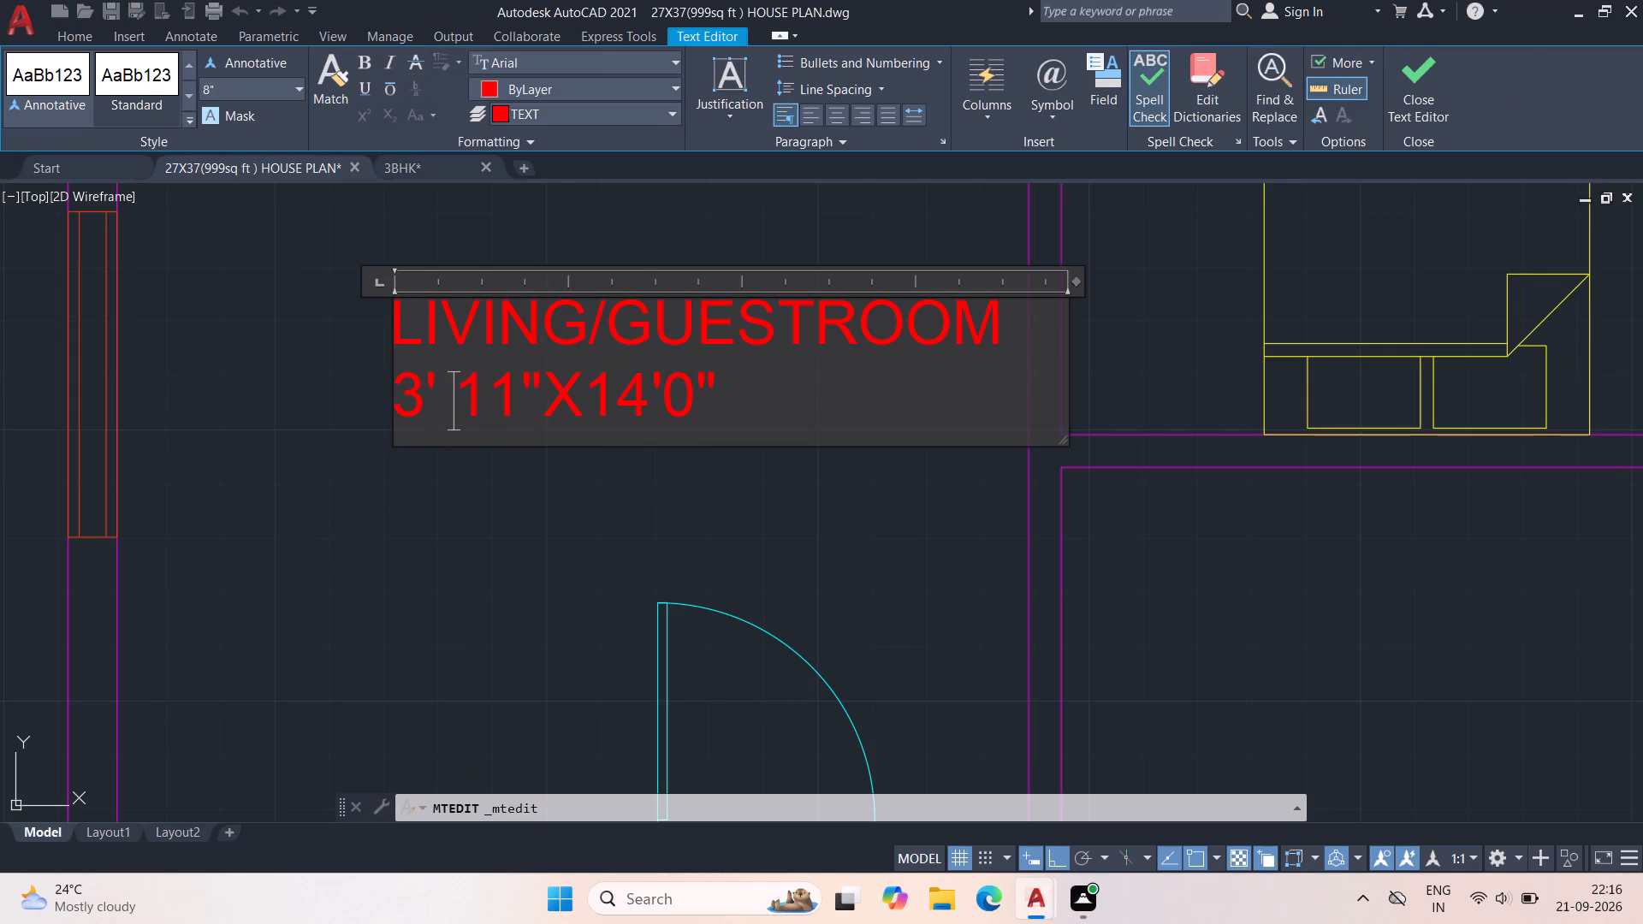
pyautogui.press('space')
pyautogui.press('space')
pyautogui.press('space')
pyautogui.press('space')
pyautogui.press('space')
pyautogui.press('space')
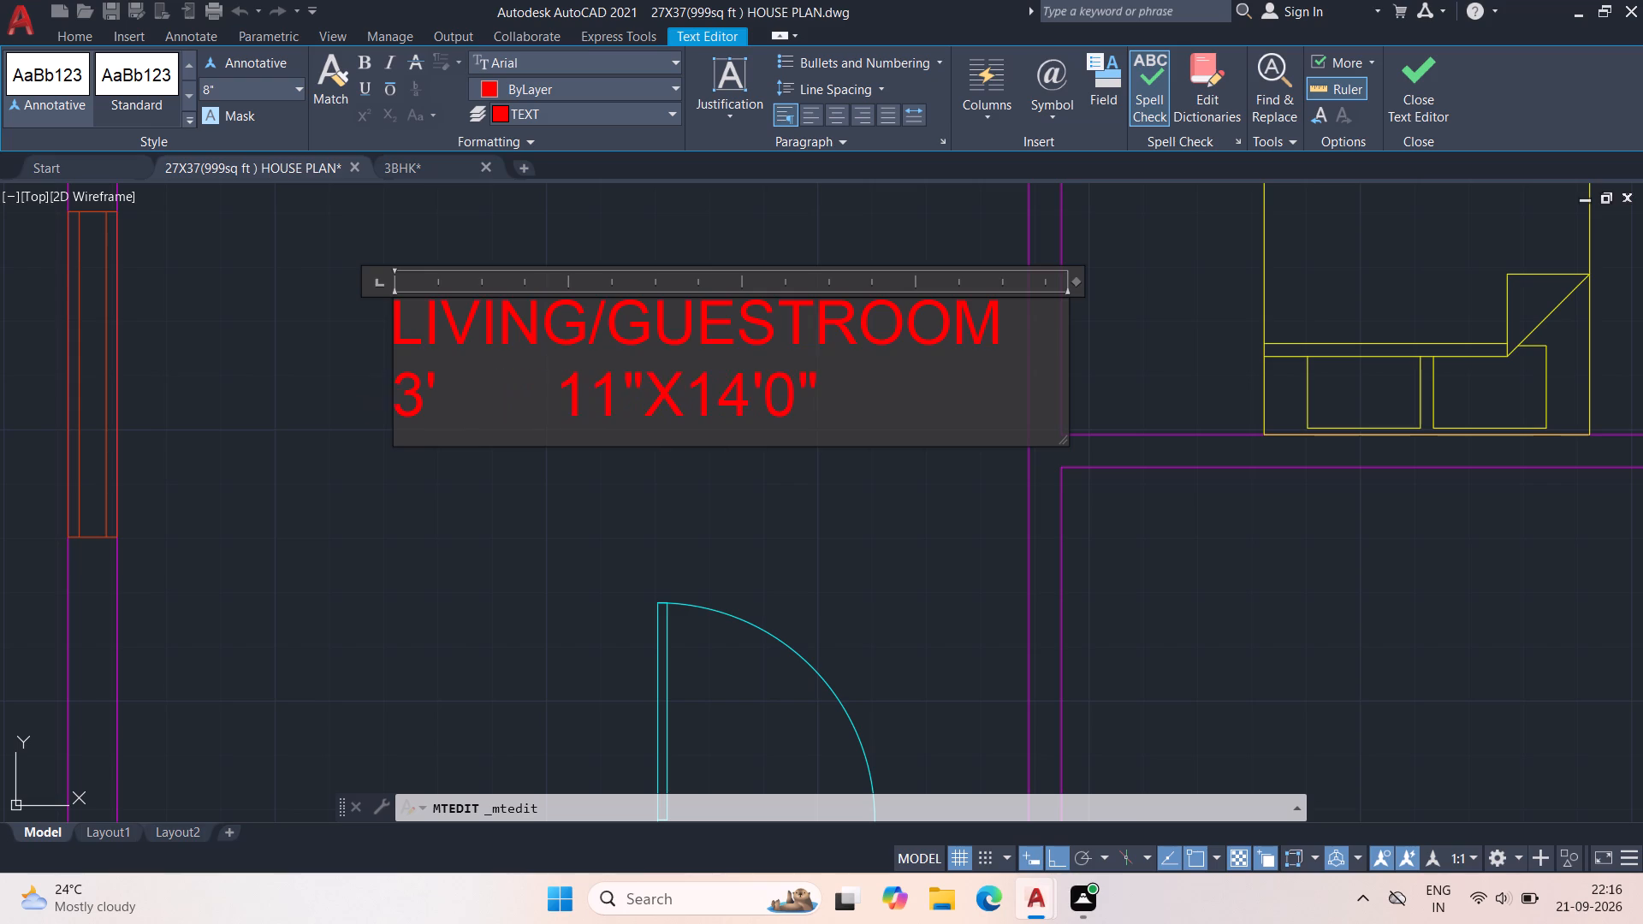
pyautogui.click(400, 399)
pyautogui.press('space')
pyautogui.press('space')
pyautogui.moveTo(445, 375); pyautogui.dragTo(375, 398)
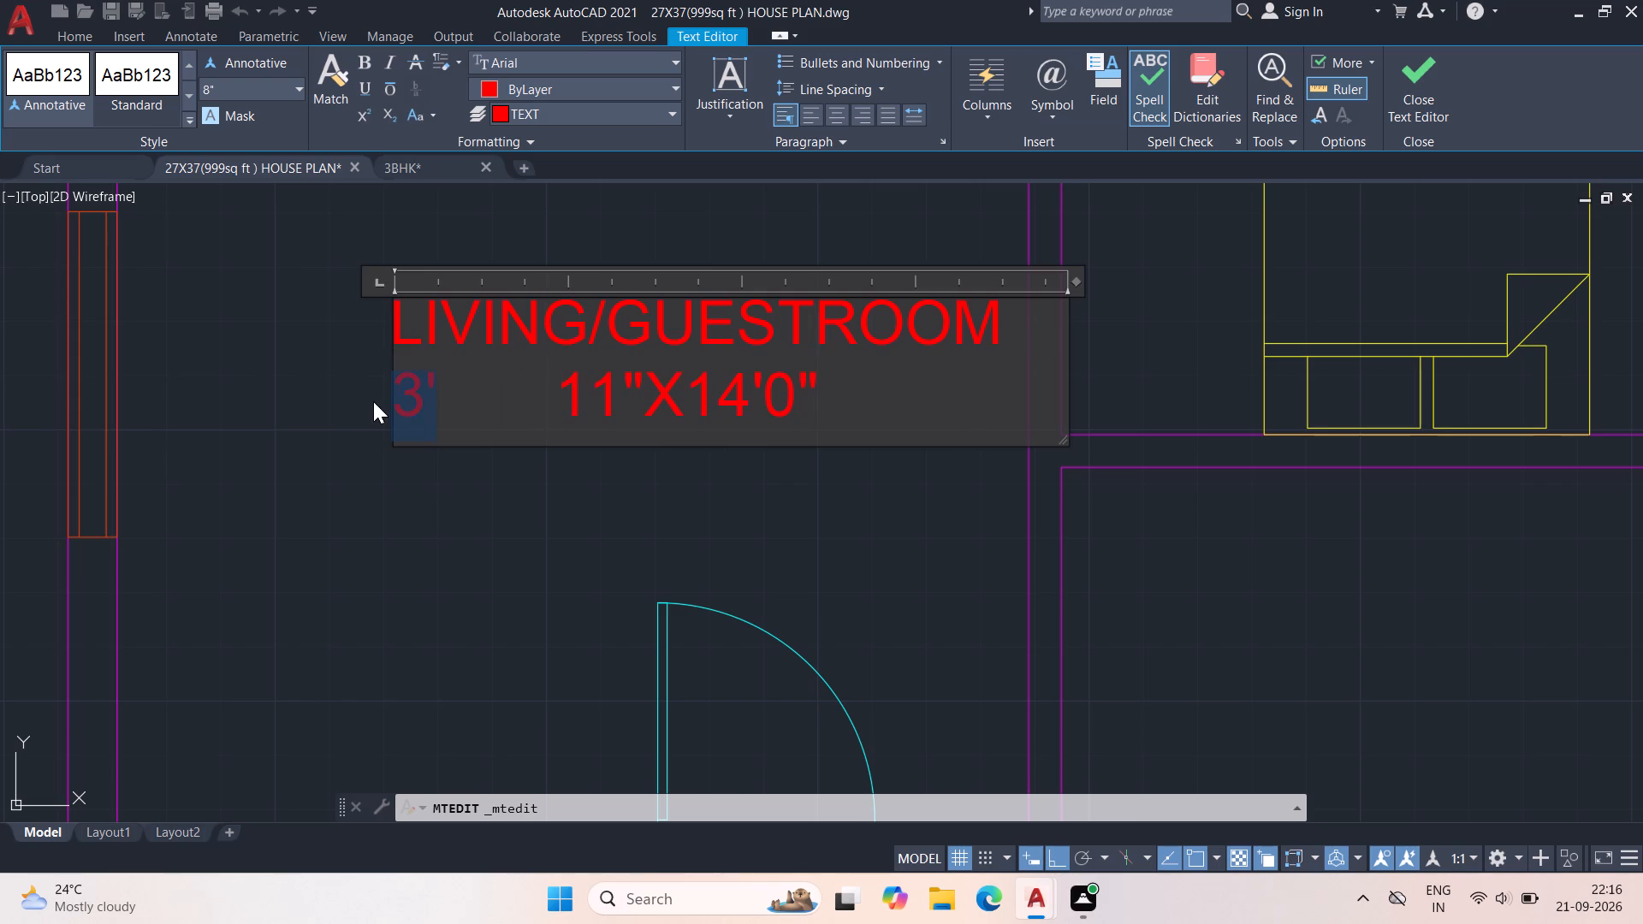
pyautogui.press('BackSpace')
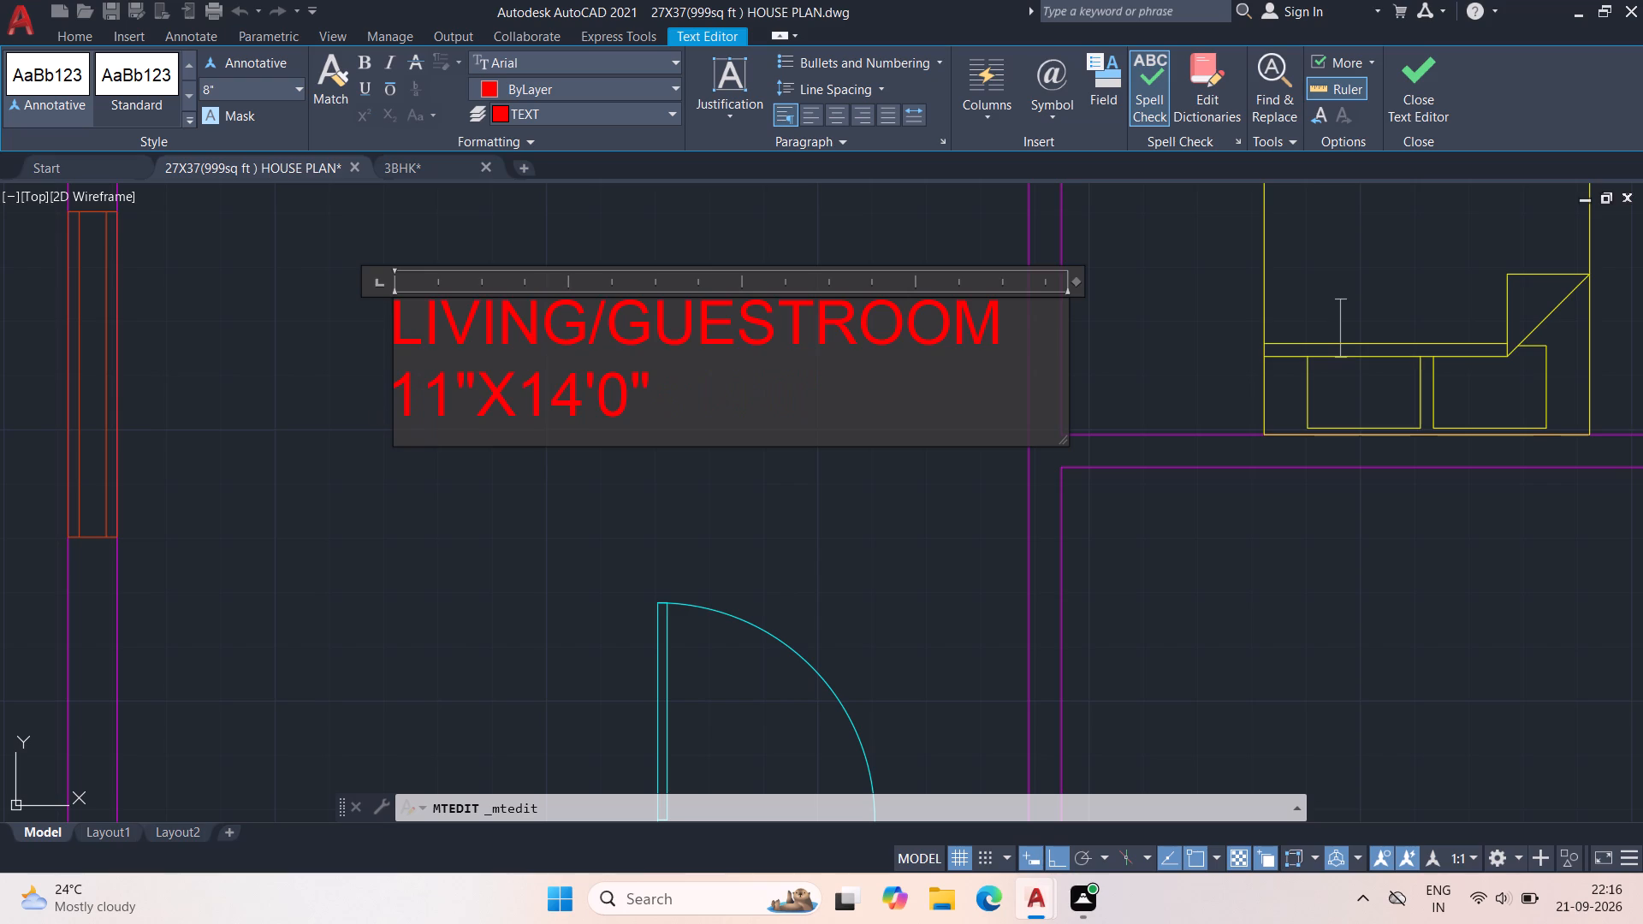
# Replace the remaining LIVING/GUESTROOM size text with a new line 13'11"X14'0" indented by leading spaces, and close the text edit.
pyautogui.click(404, 402)
pyautogui.click(399, 402)
pyautogui.moveTo(404, 395); pyautogui.dragTo(733, 394)
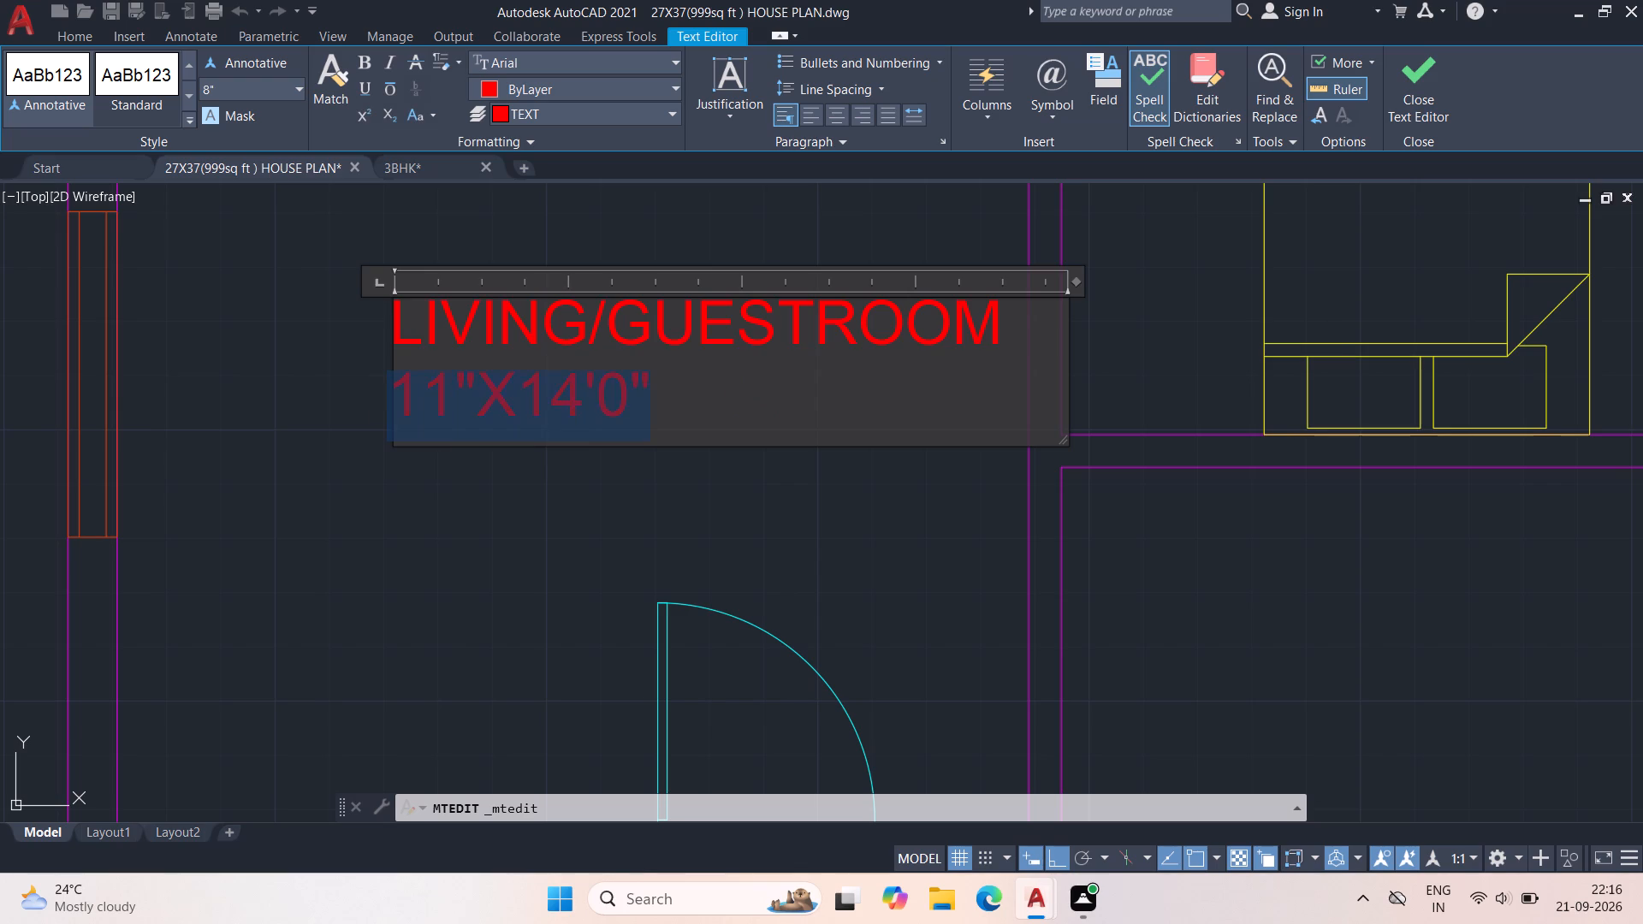
pyautogui.moveTo(733, 394); pyautogui.dragTo(733, 395)
pyautogui.press('BackSpace')
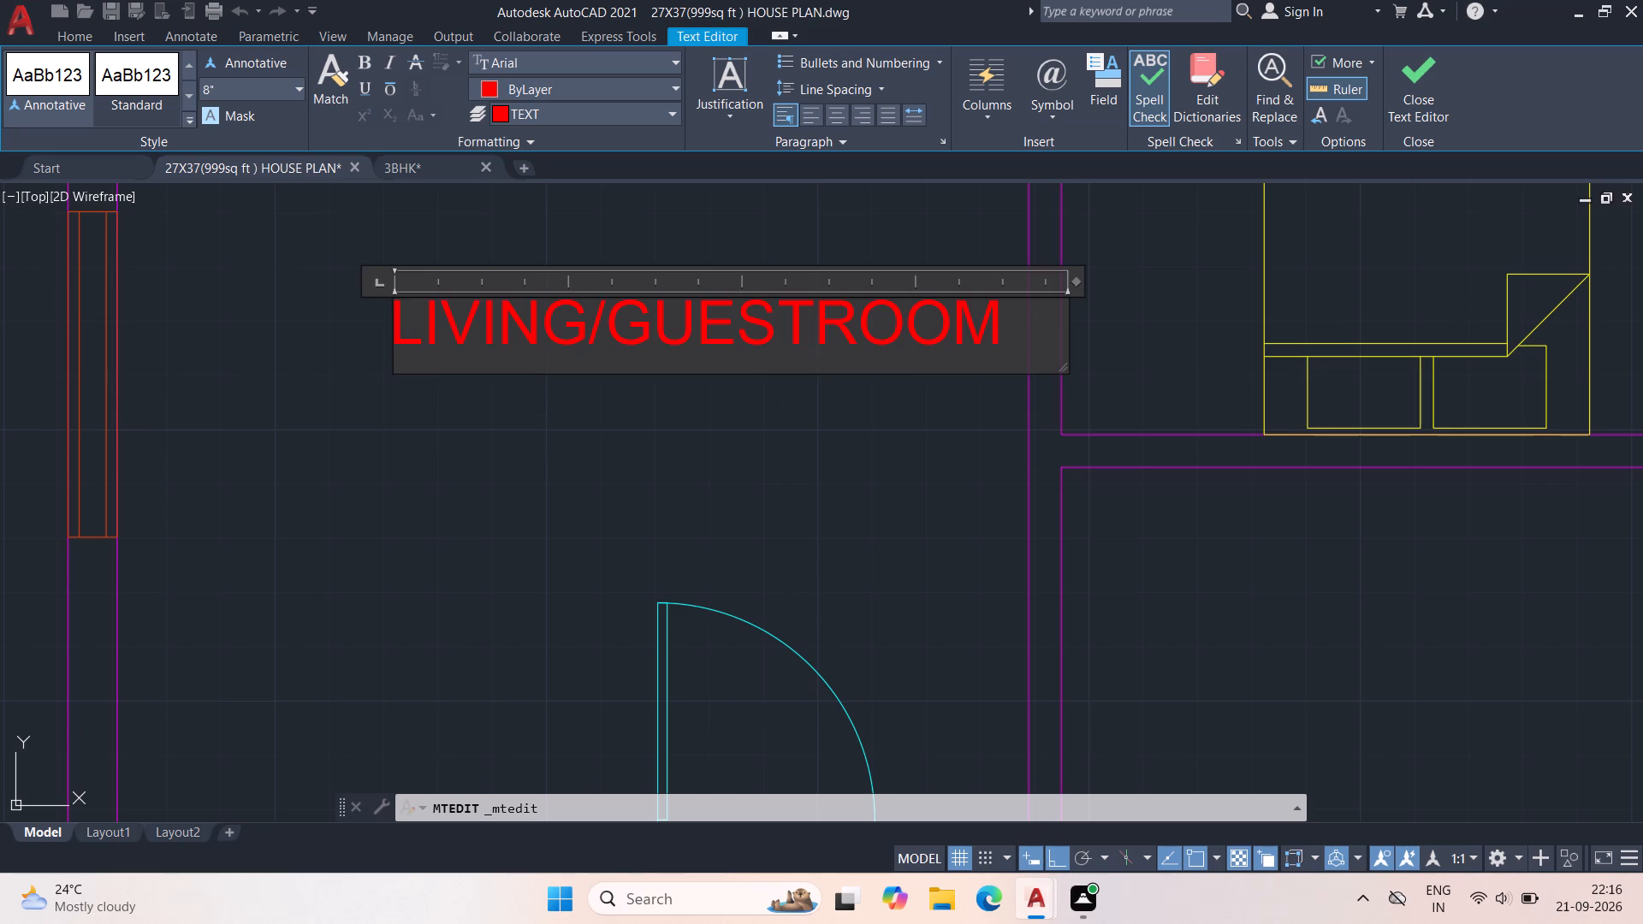
pyautogui.press('Return')
pyautogui.press('space')
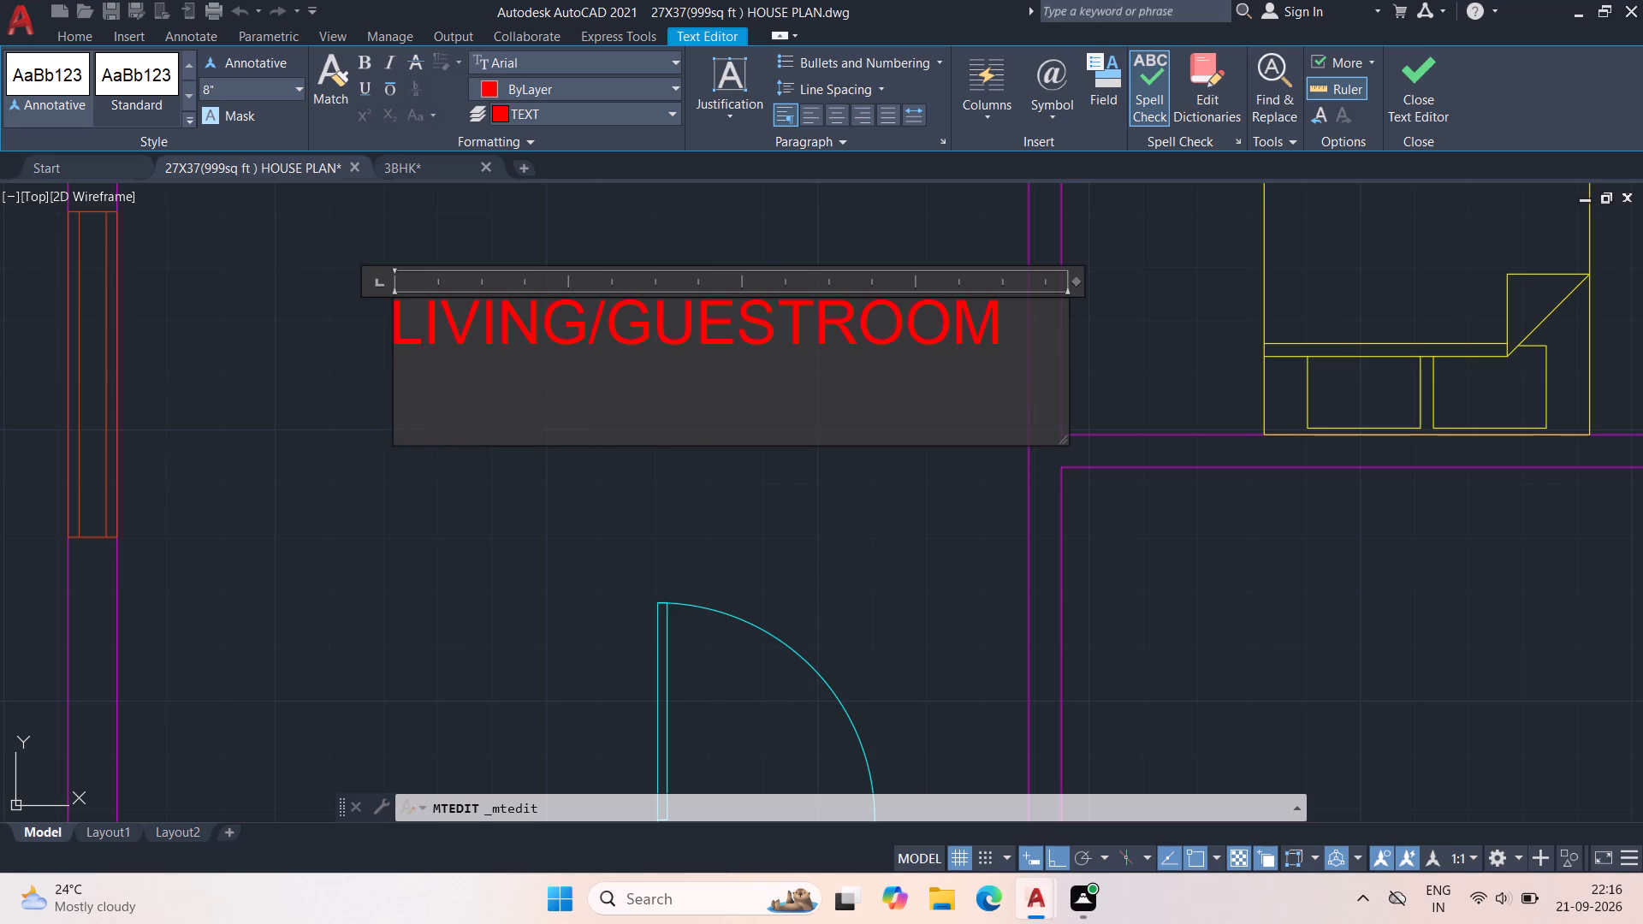
pyautogui.press('space')
pyautogui.press('space')
pyautogui.press('space')
pyautogui.press('space')
pyautogui.write("13'")
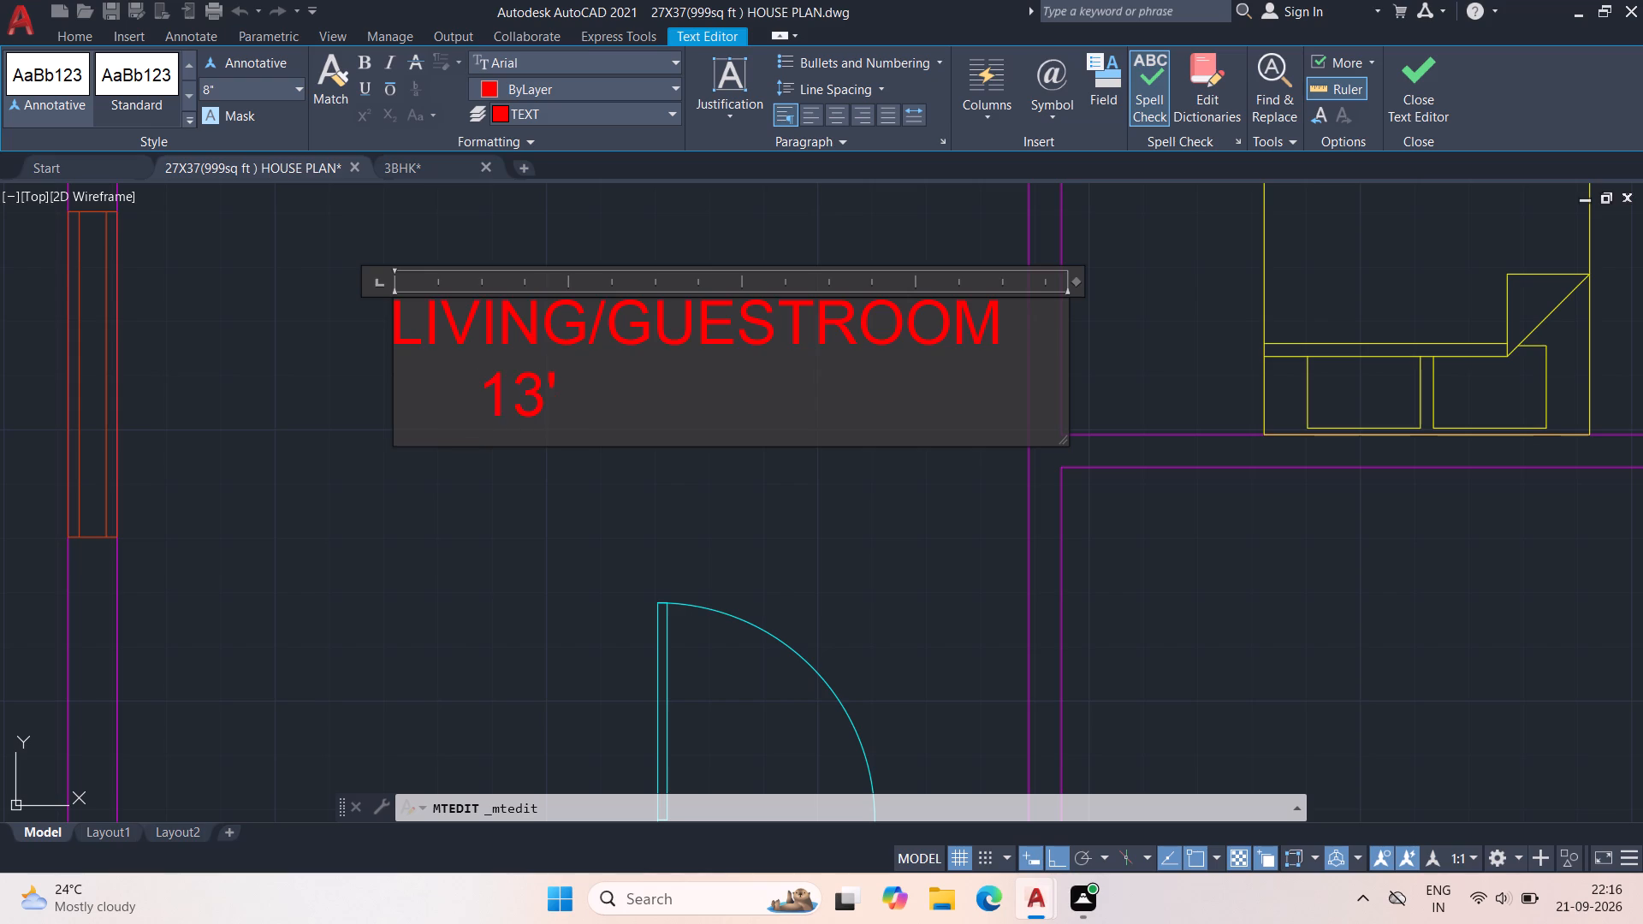
pyautogui.write('11"')
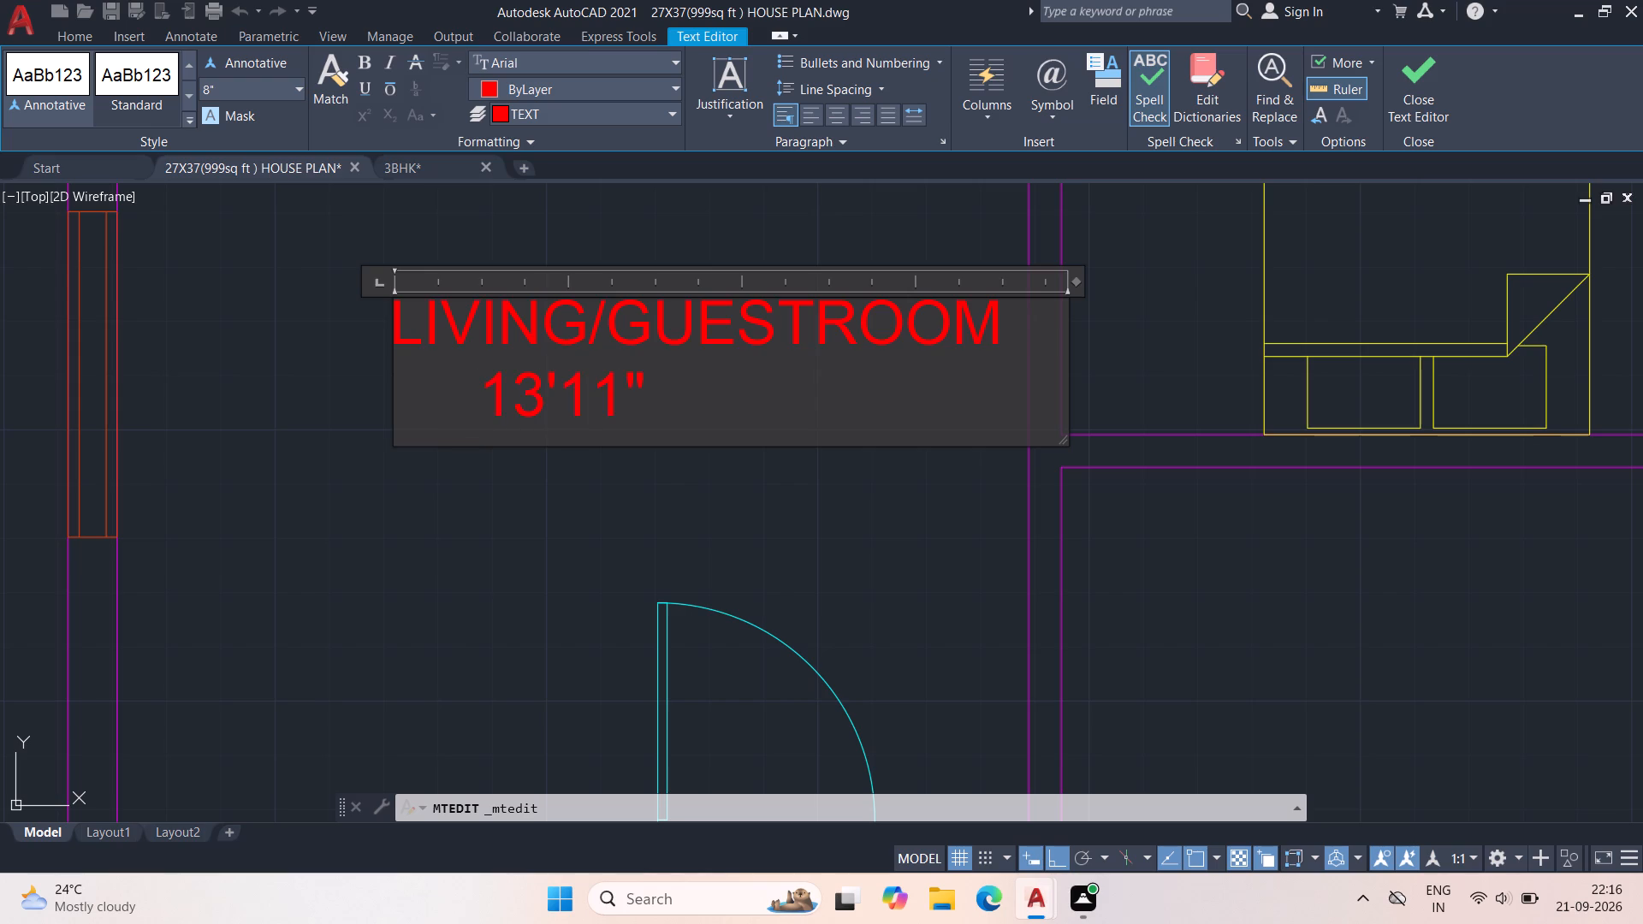
pyautogui.press('x')
pyautogui.write('14\'0"')
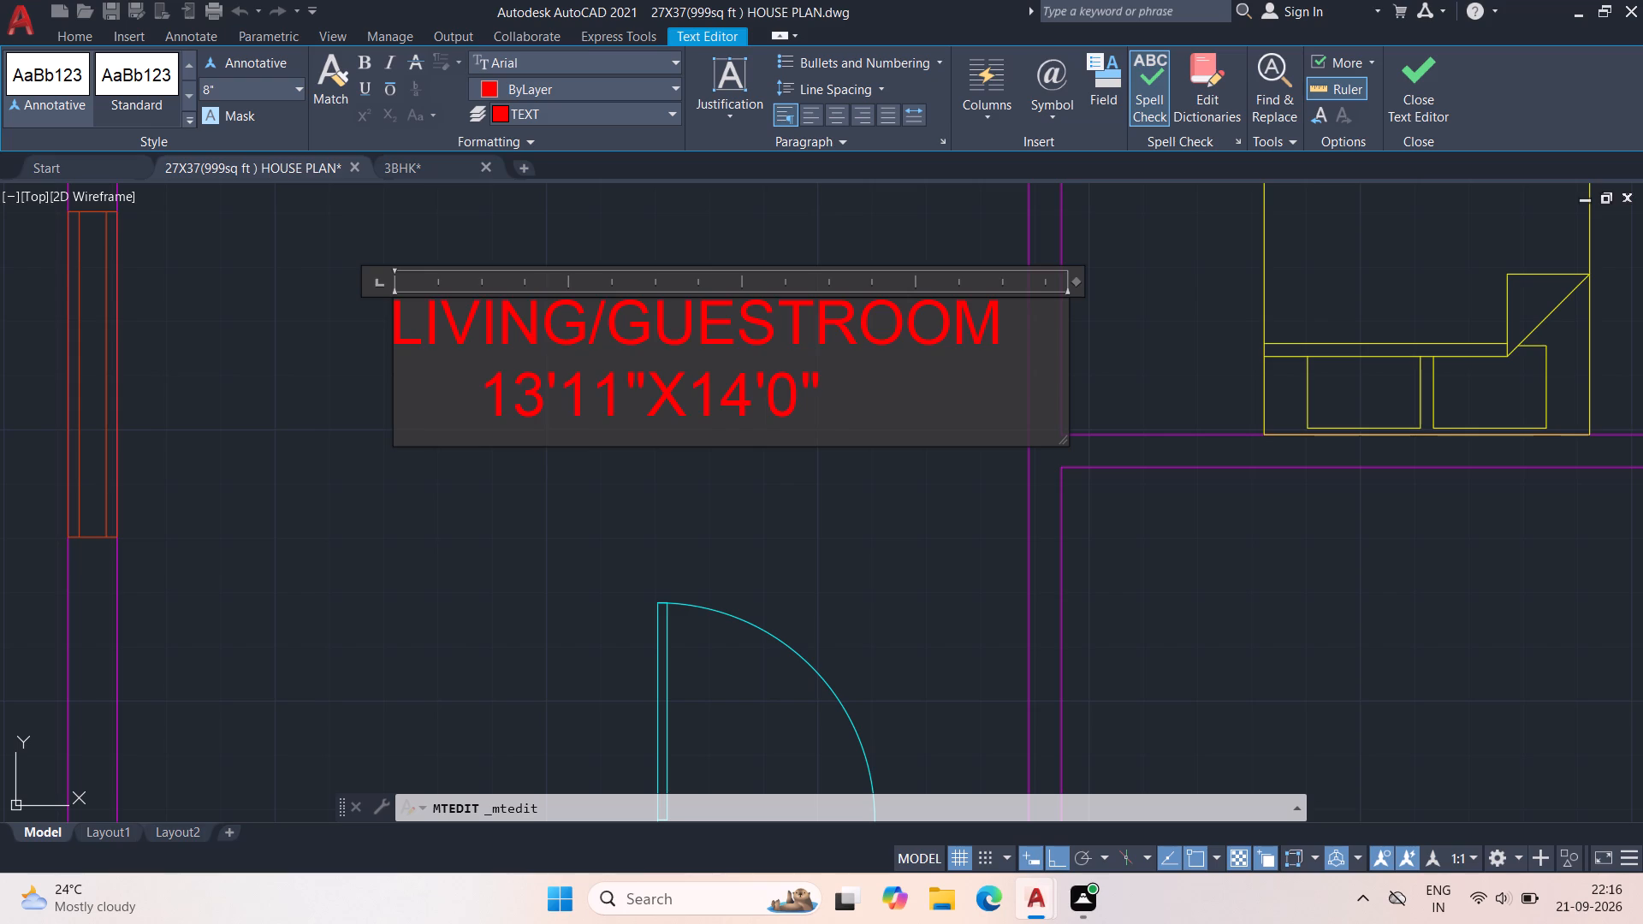
pyautogui.click(480, 400)
pyautogui.press('space')
pyautogui.click(482, 542)
# Move the LIVING/GUESTROOM label horizontally about 2'-6 3/4" toward the left exterior wall to centre it in the room.
pyautogui.scroll(-2, 433, 537)
pyautogui.moveTo(439, 540); pyautogui.dragTo(470, 560, button='middle')
pyautogui.click(560, 500)
pyautogui.press('m')
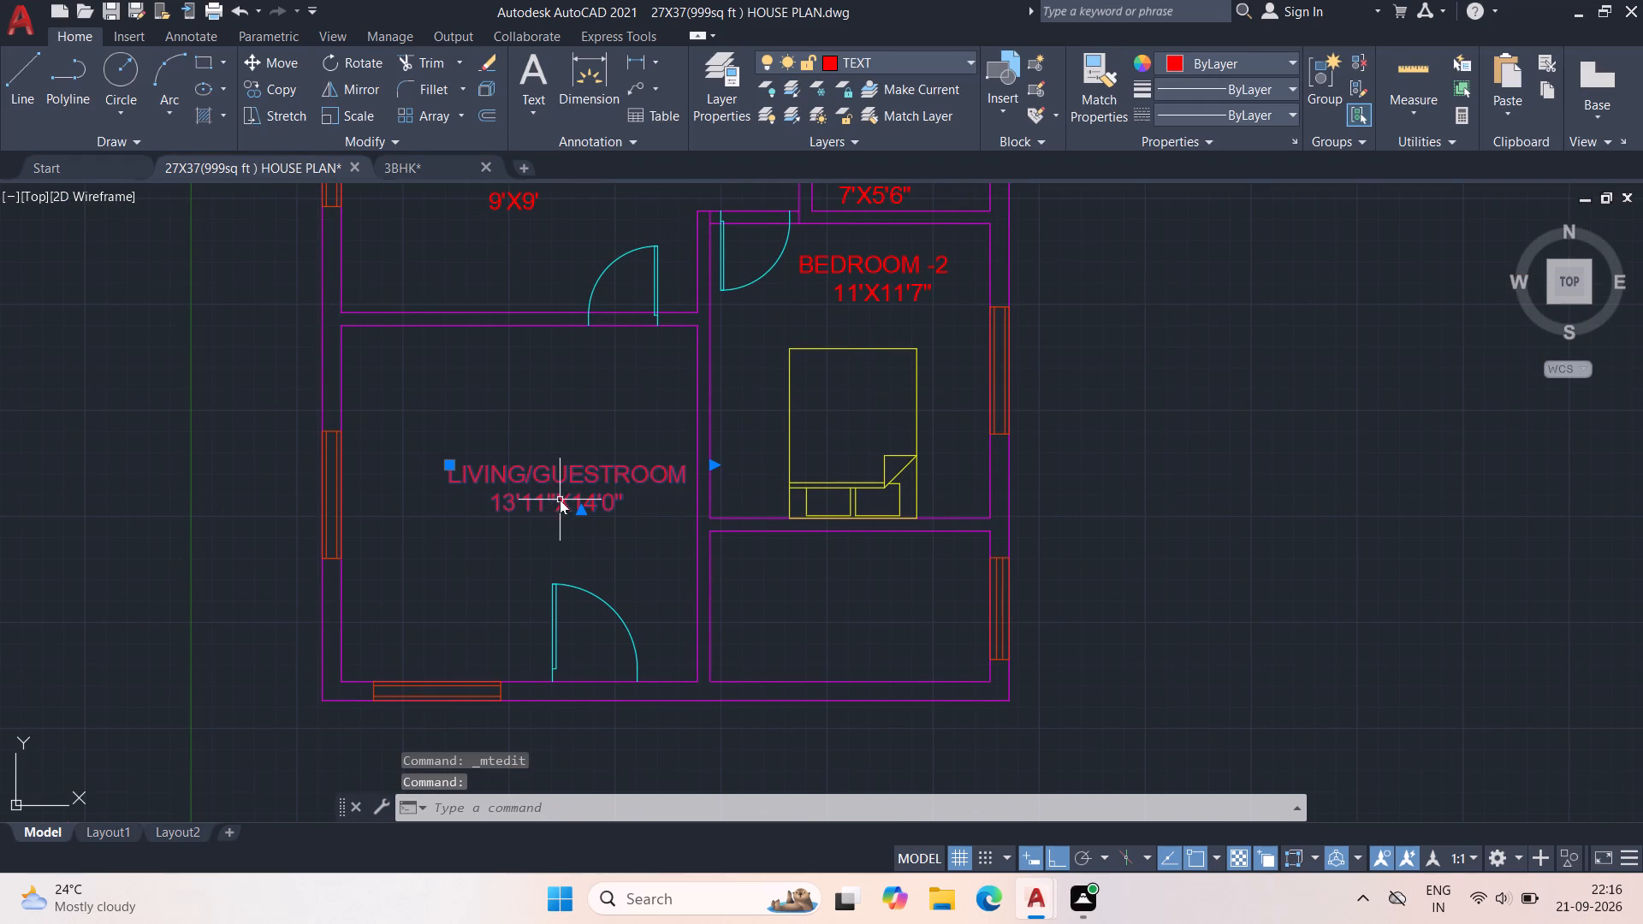
pyautogui.press('space')
pyautogui.click(561, 496)
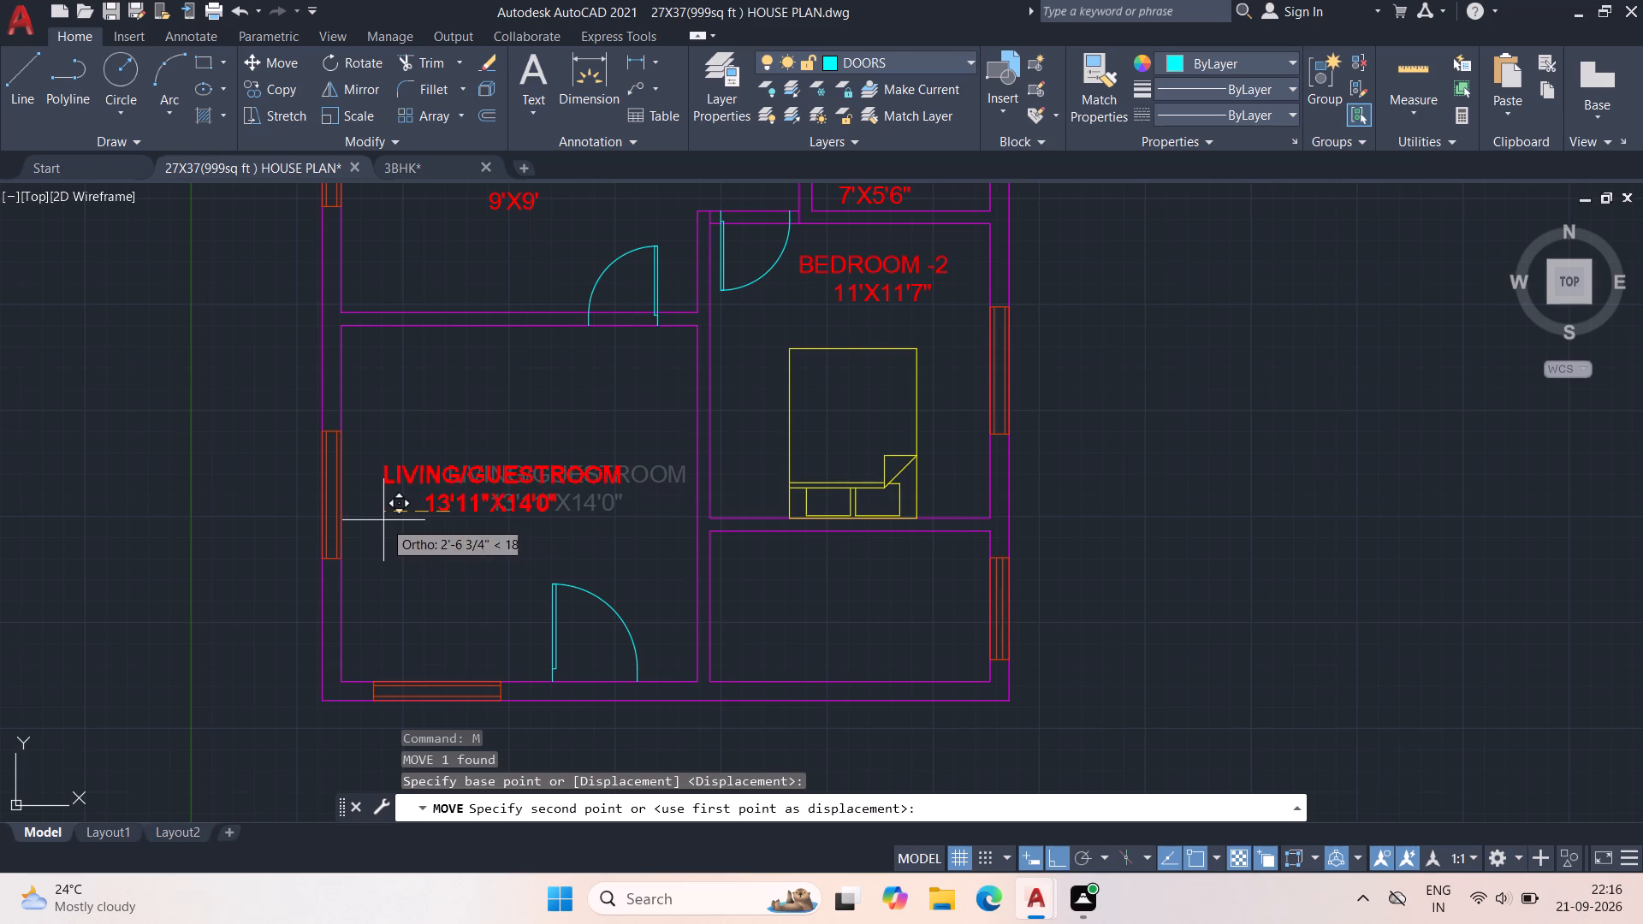
pyautogui.click(383, 520)
# Open the KITCHEN label in the space directly above the living room and change its room name to DINING.
pyautogui.moveTo(466, 388); pyautogui.dragTo(560, 599, button='middle')
pyautogui.scroll(1, 616, 376)
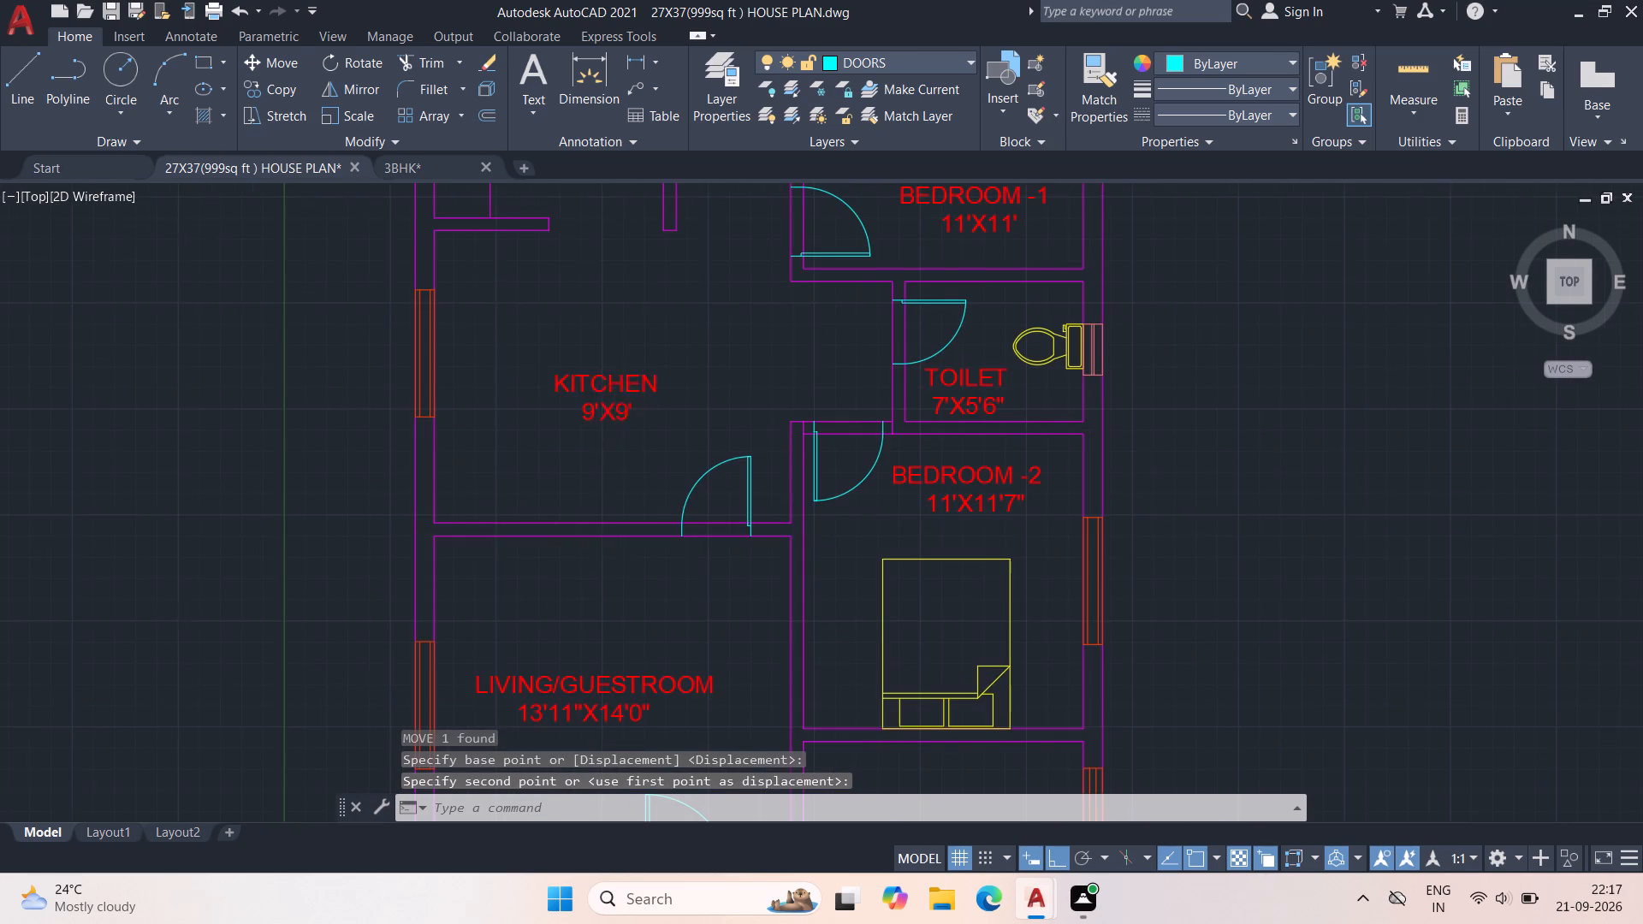
pyautogui.doubleClick(606, 394)
pyautogui.scroll(2, 613, 400)
pyautogui.click(729, 388)
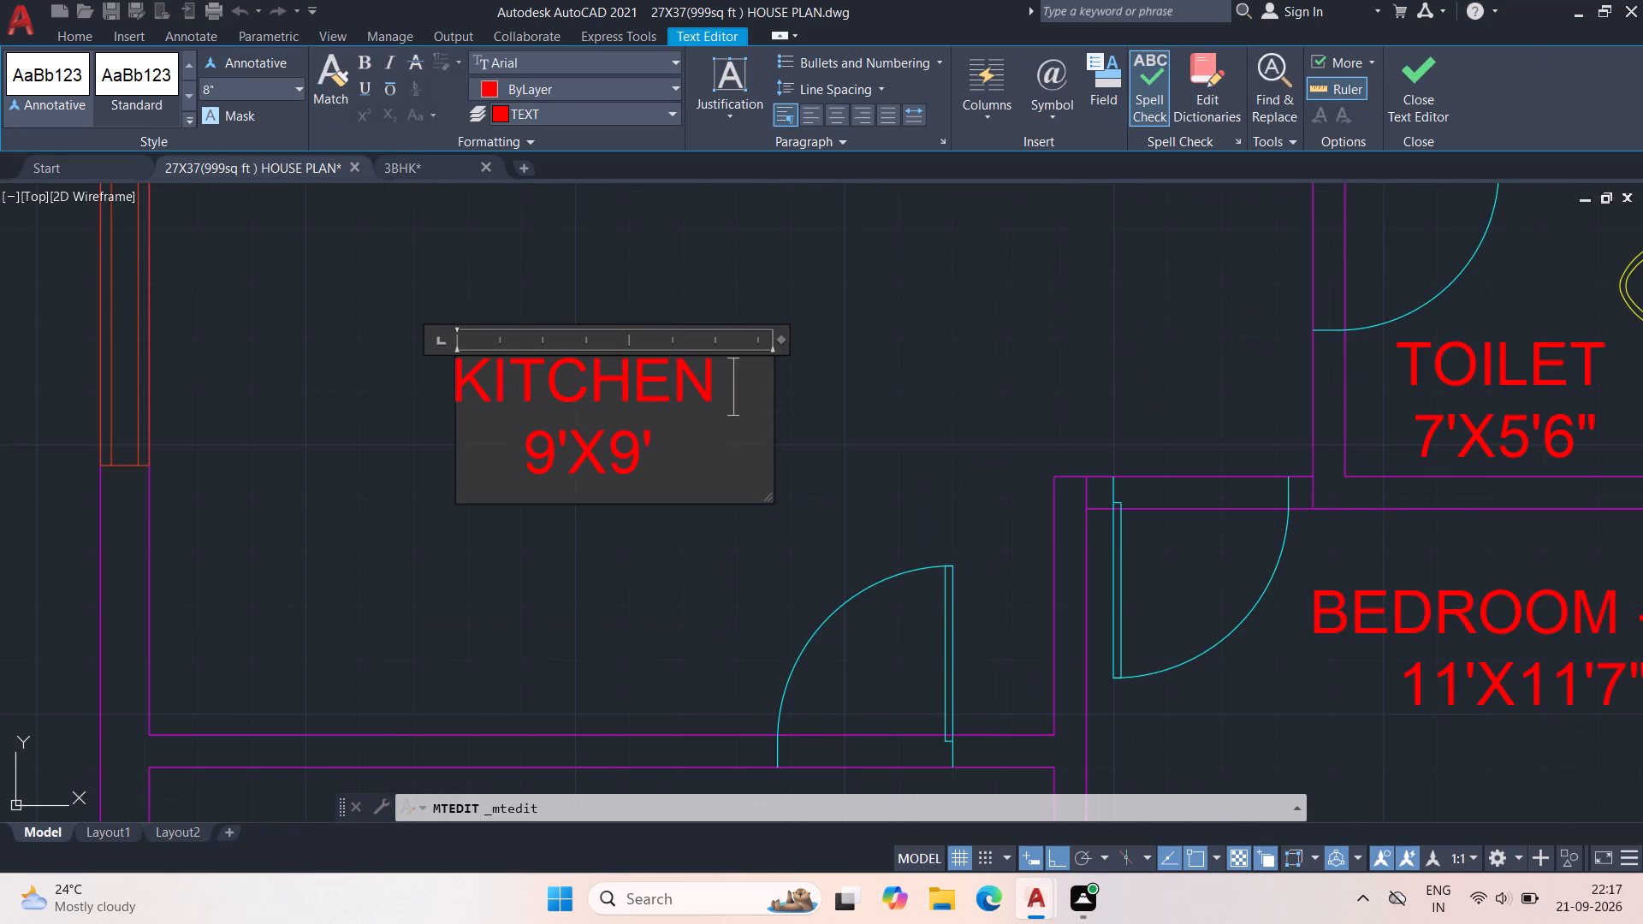
pyautogui.press('BackSpace')
pyautogui.press('BackSpace')
pyautogui.press('BackSpace')
pyautogui.press('BackSpace')
pyautogui.press('BackSpace')
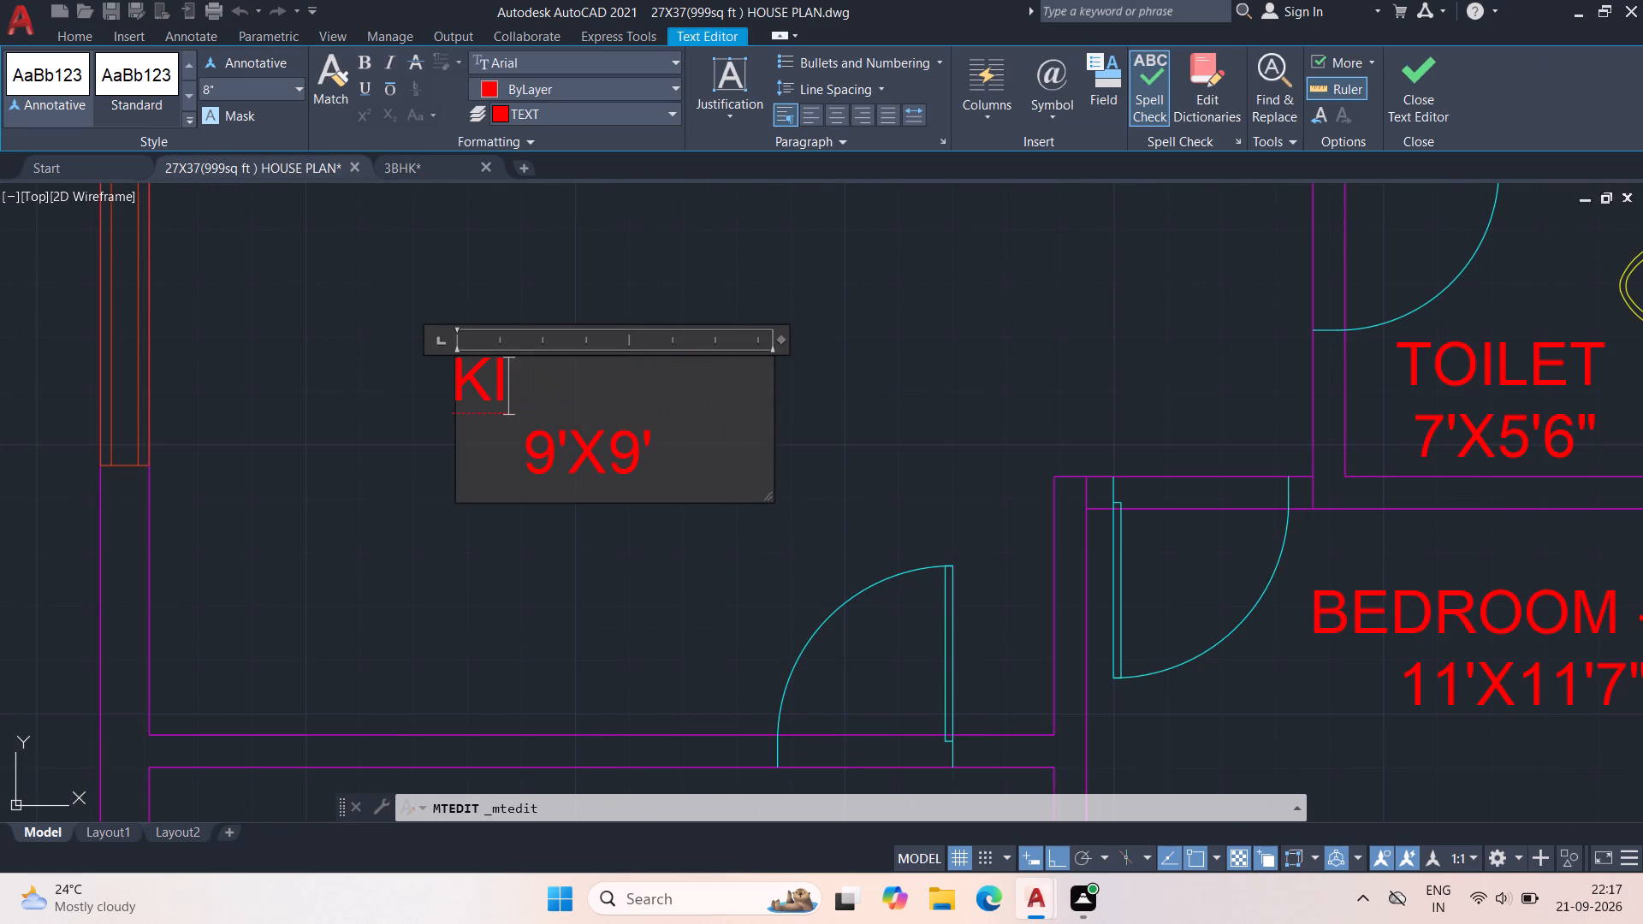
pyautogui.press('BackSpace')
pyautogui.press('BackSpace')
pyautogui.press('BackSpace')
pyautogui.write('DINING')
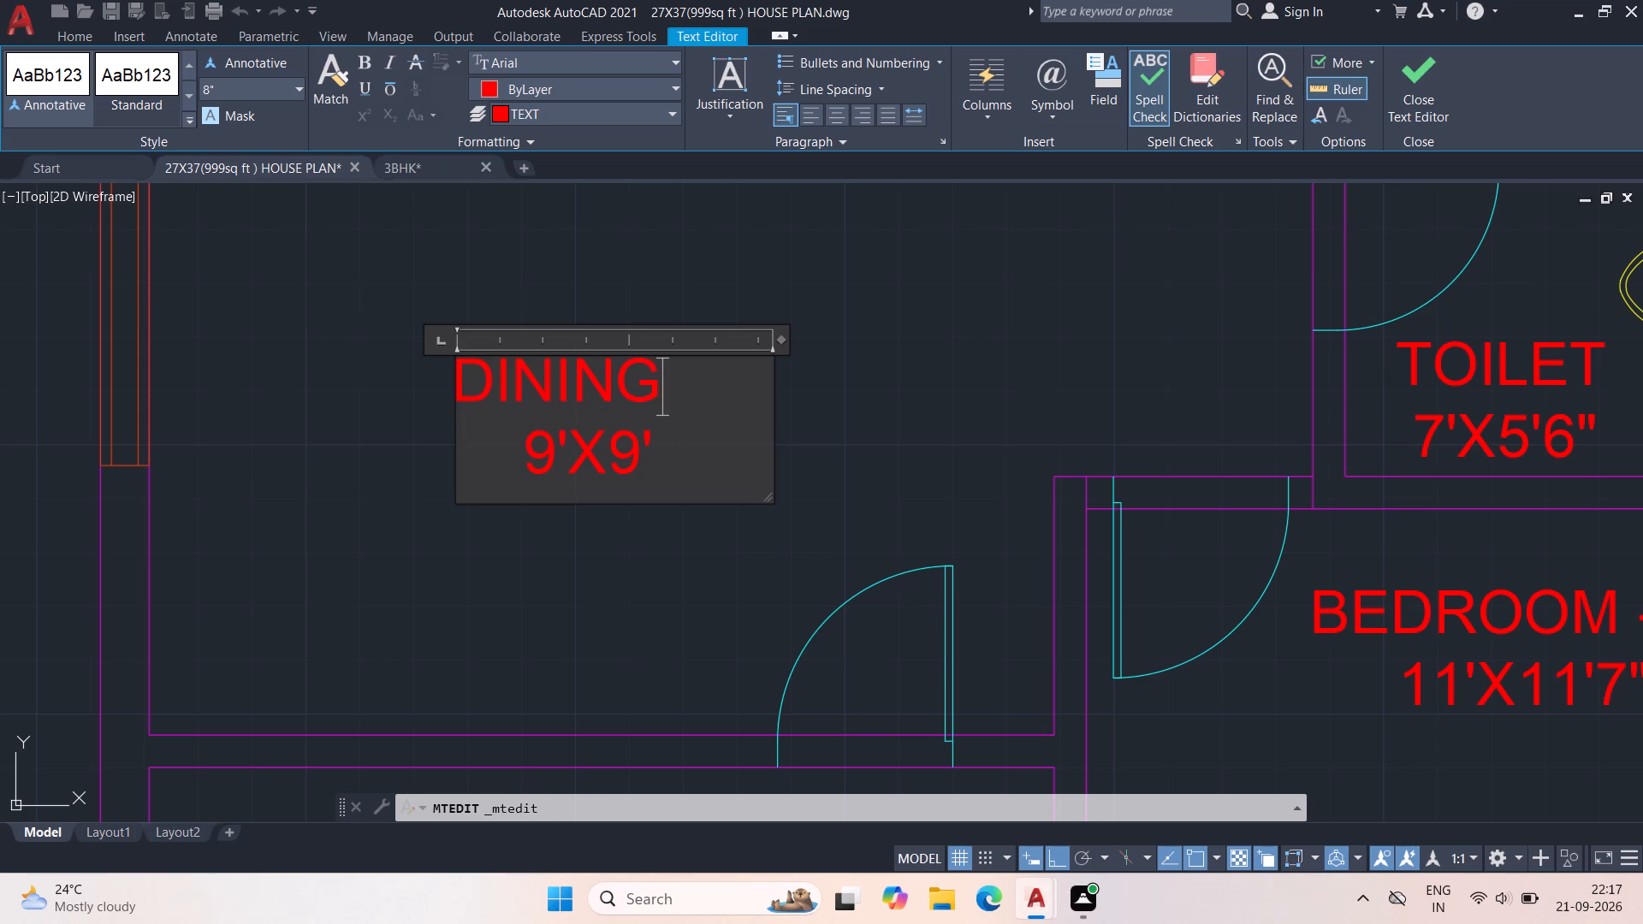
# Delete the 9'X9' size from the DINING label and close the text edit.
pyautogui.moveTo(687, 457); pyautogui.dragTo(525, 465)
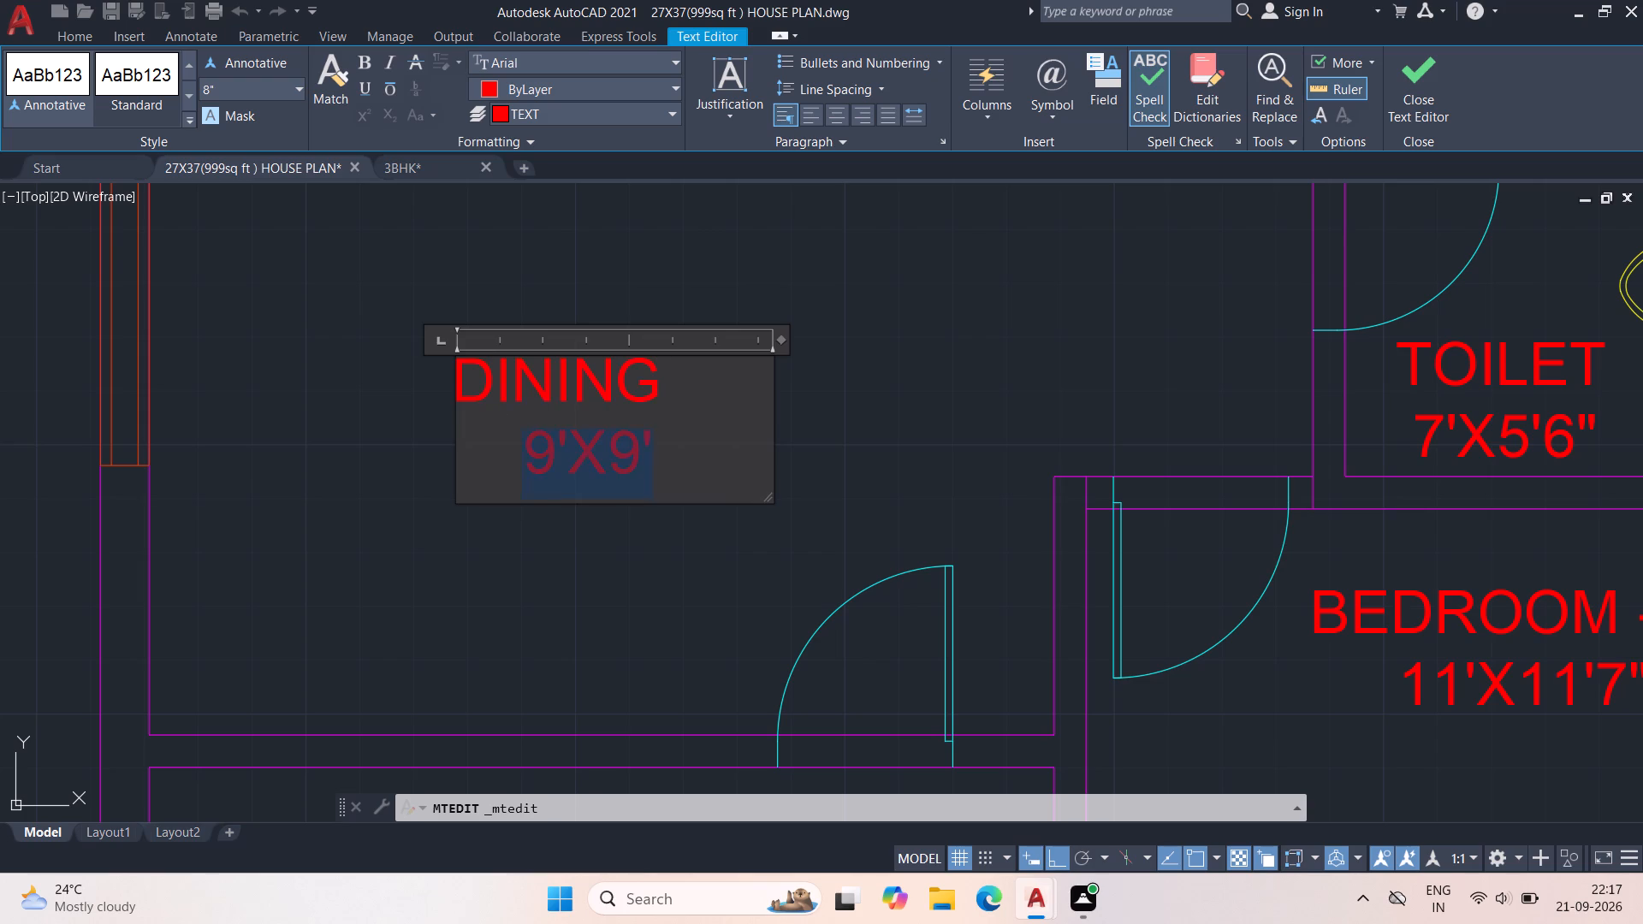
pyautogui.moveTo(525, 465); pyautogui.dragTo(524, 461)
pyautogui.press('BackSpace')
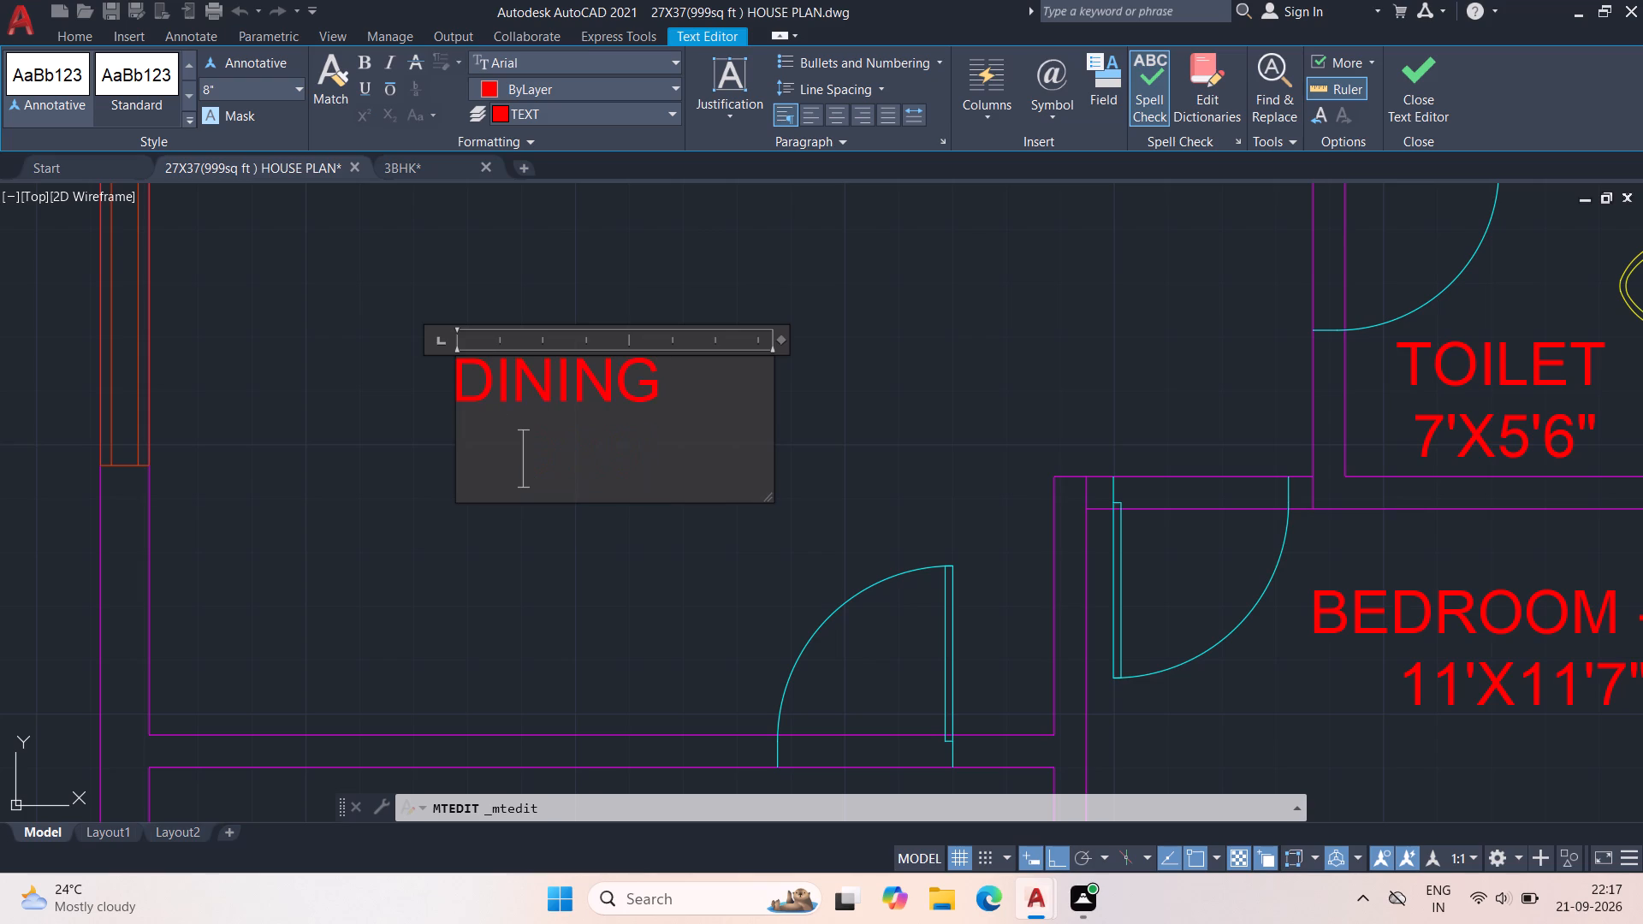
pyautogui.scroll(-2, 525, 458)
pyautogui.doubleClick(495, 500)
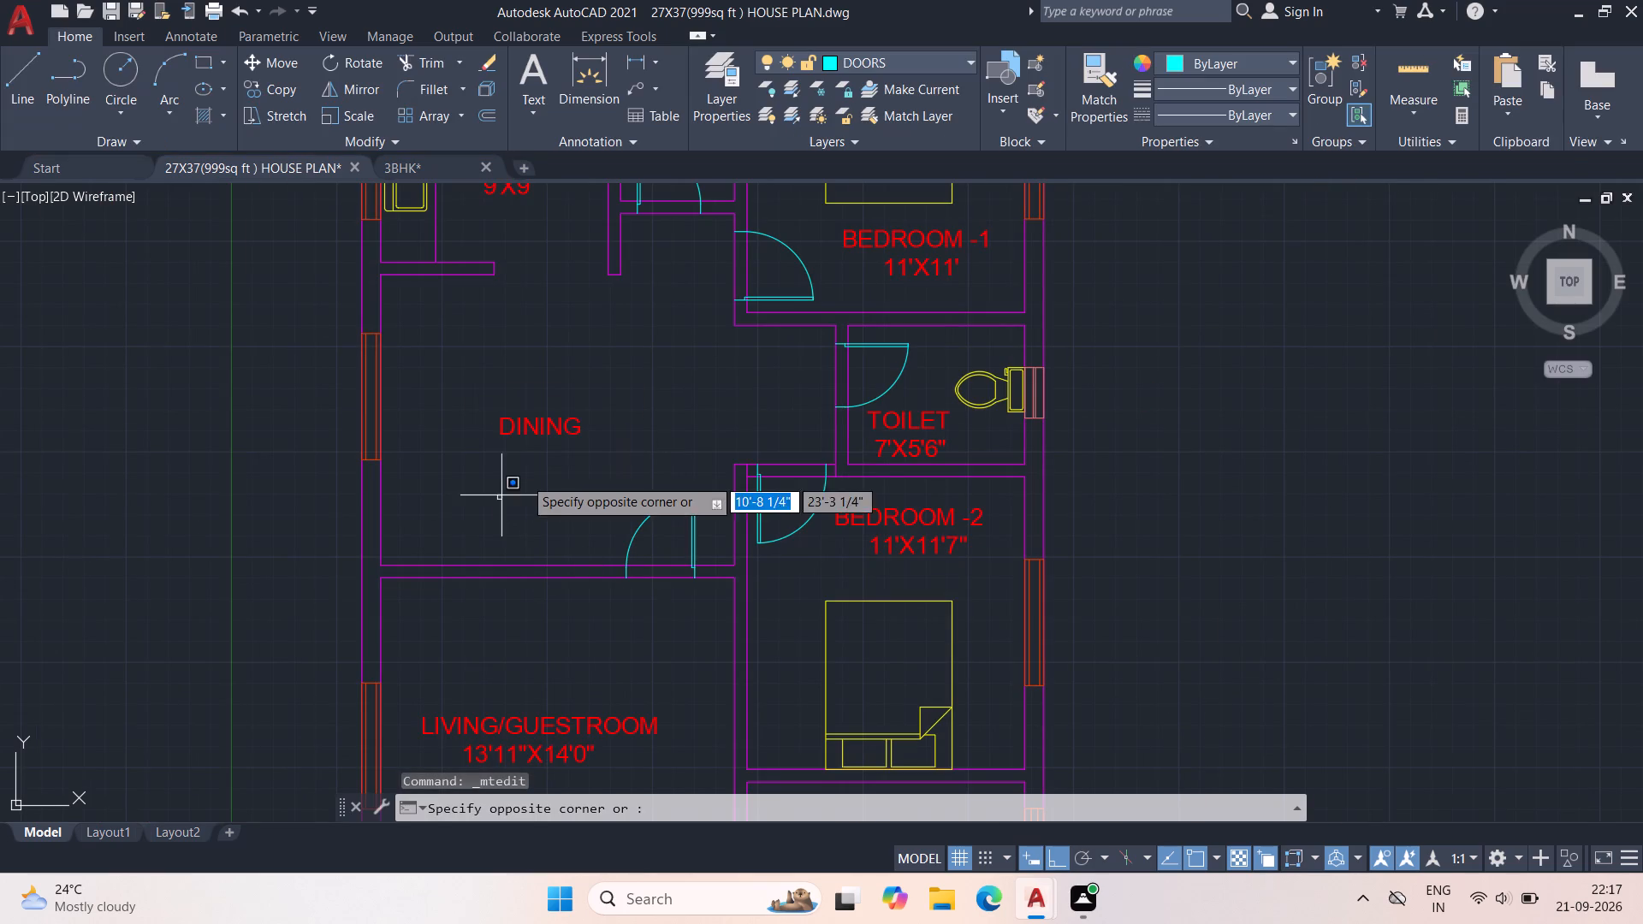
pyautogui.click(558, 418)
# Delete the DINING label from the space above the living room.
pyautogui.click(558, 425)
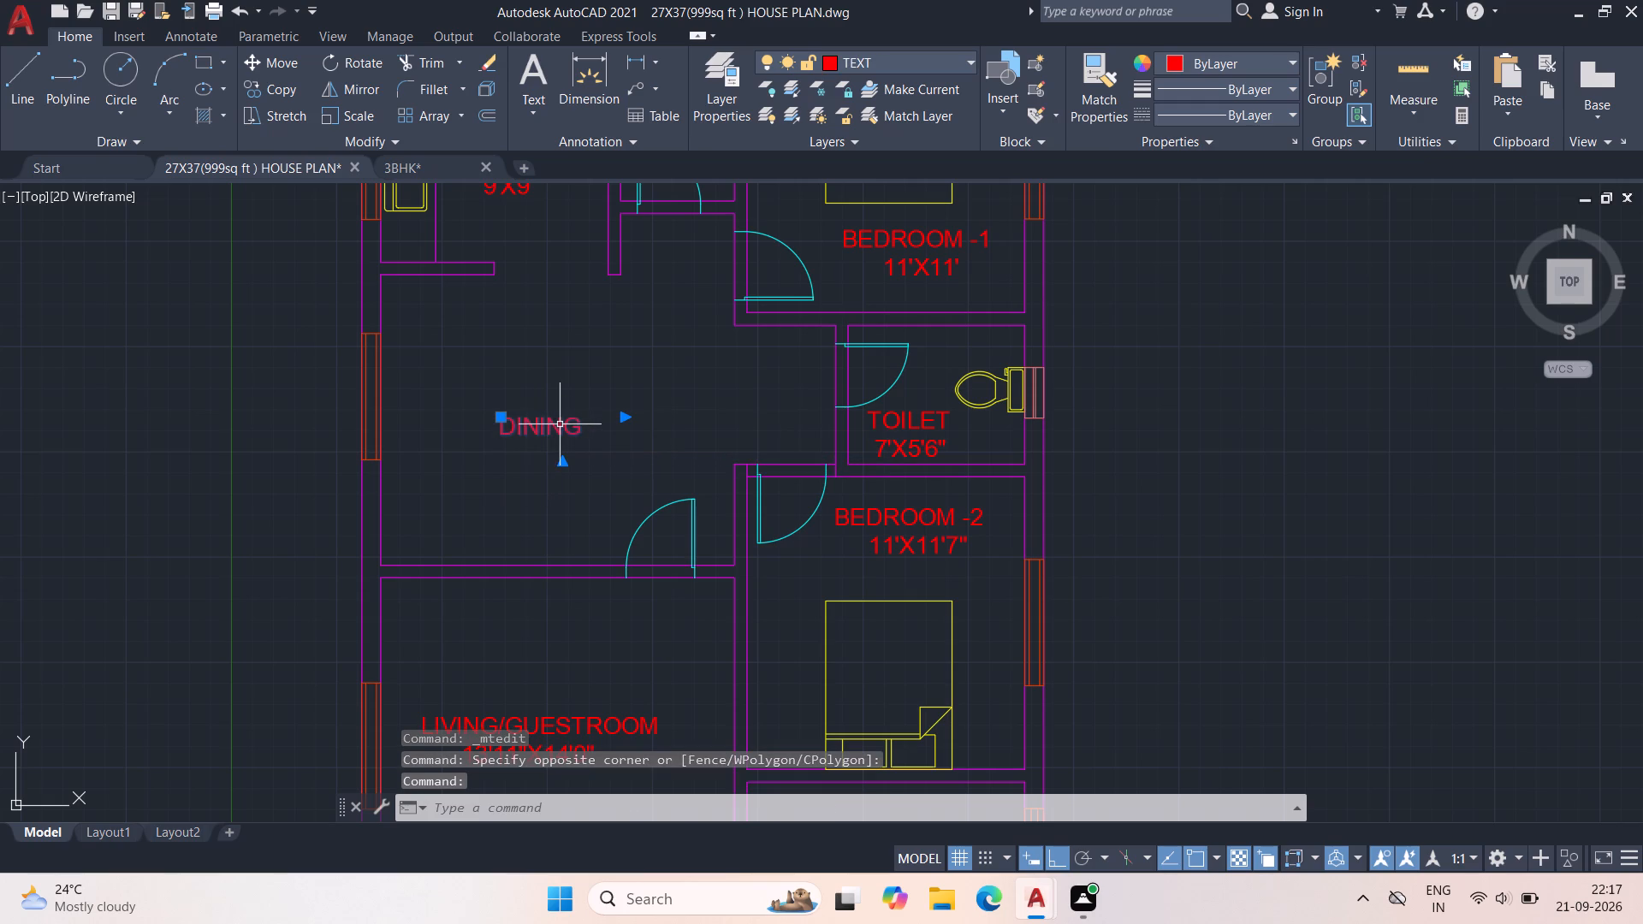
pyautogui.press('Delete')
# Copy the LIVING/GUESTROOM label vertically up into the empty dining space and end the copy command.
pyautogui.click(588, 726)
pyautogui.press('c')
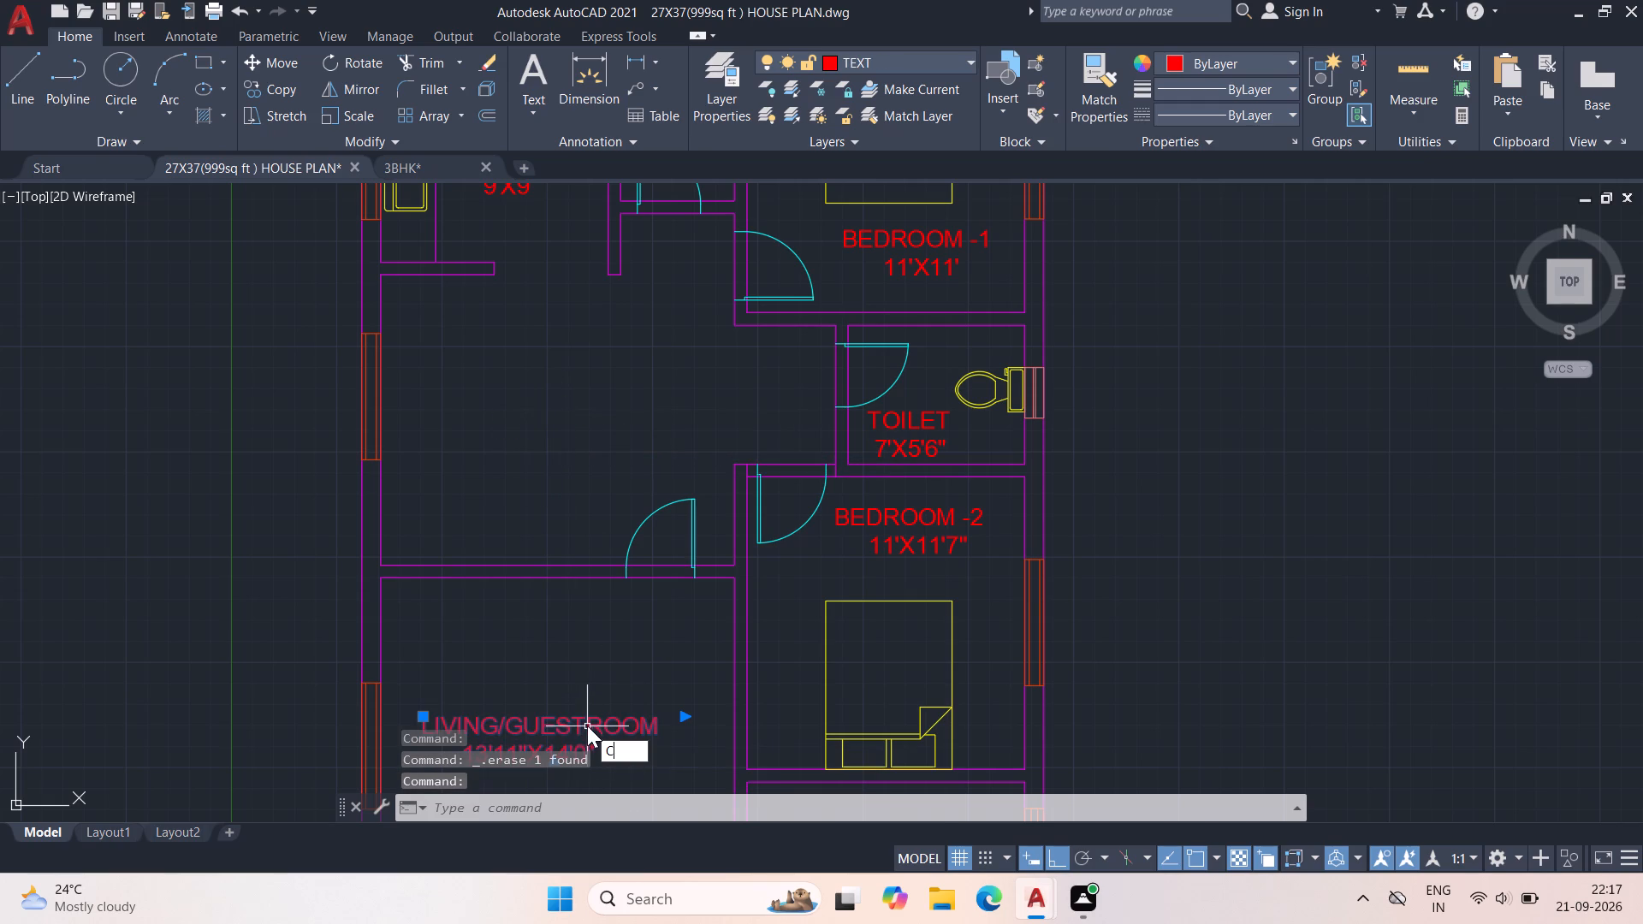
pyautogui.write('O')
pyautogui.press('space')
pyautogui.click(586, 728)
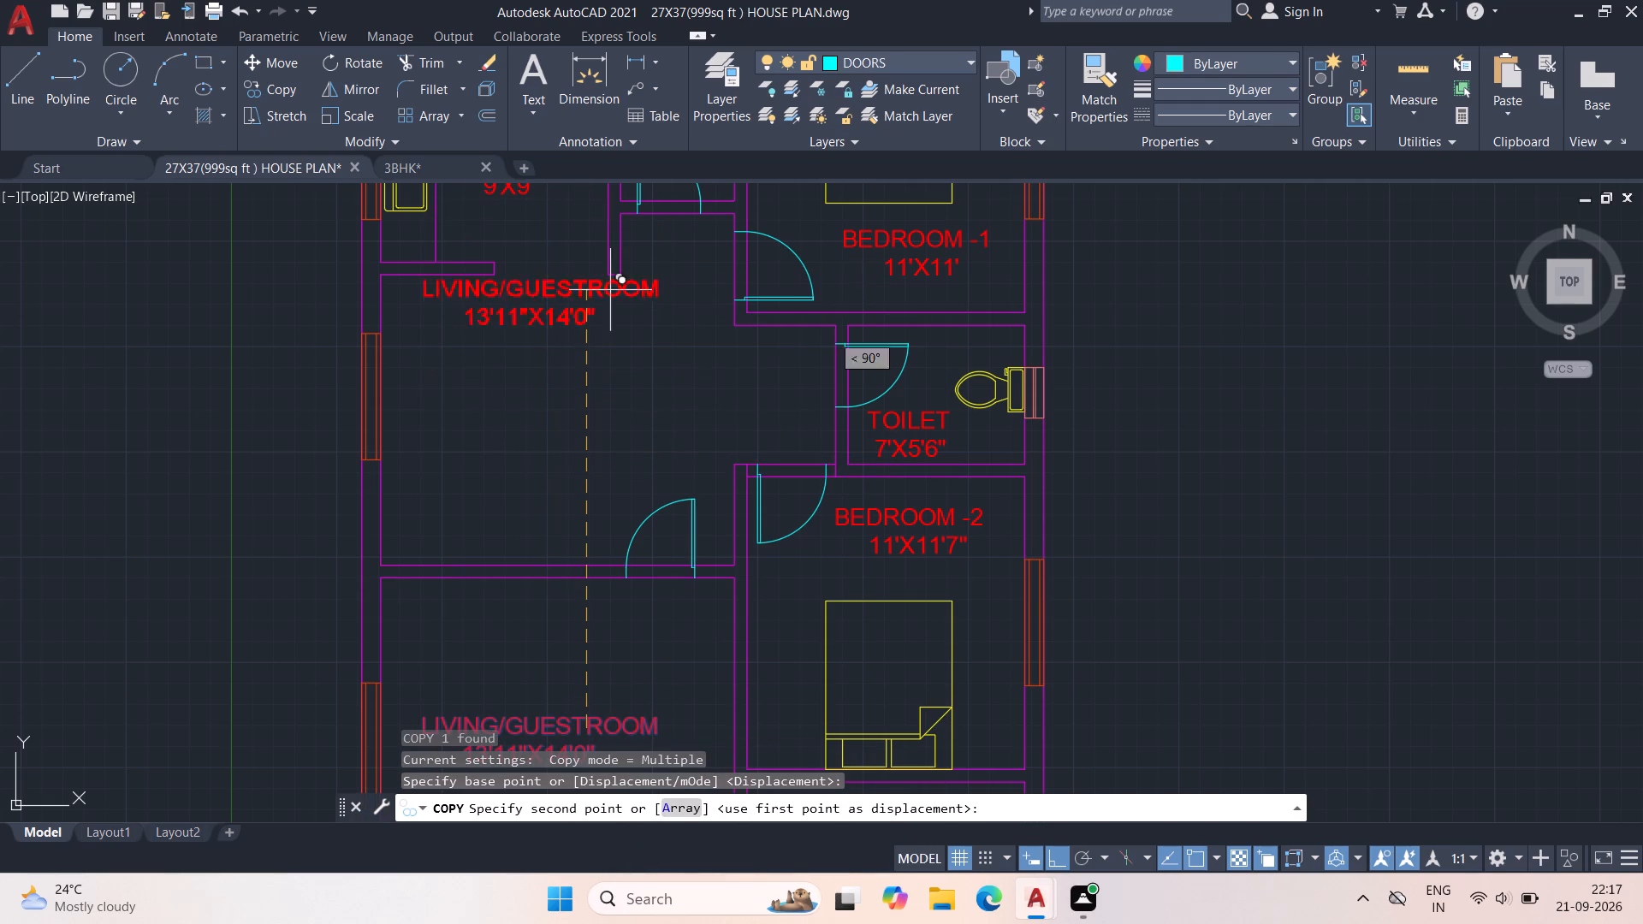
pyautogui.click(561, 423)
pyautogui.scroll(3, 491, 453)
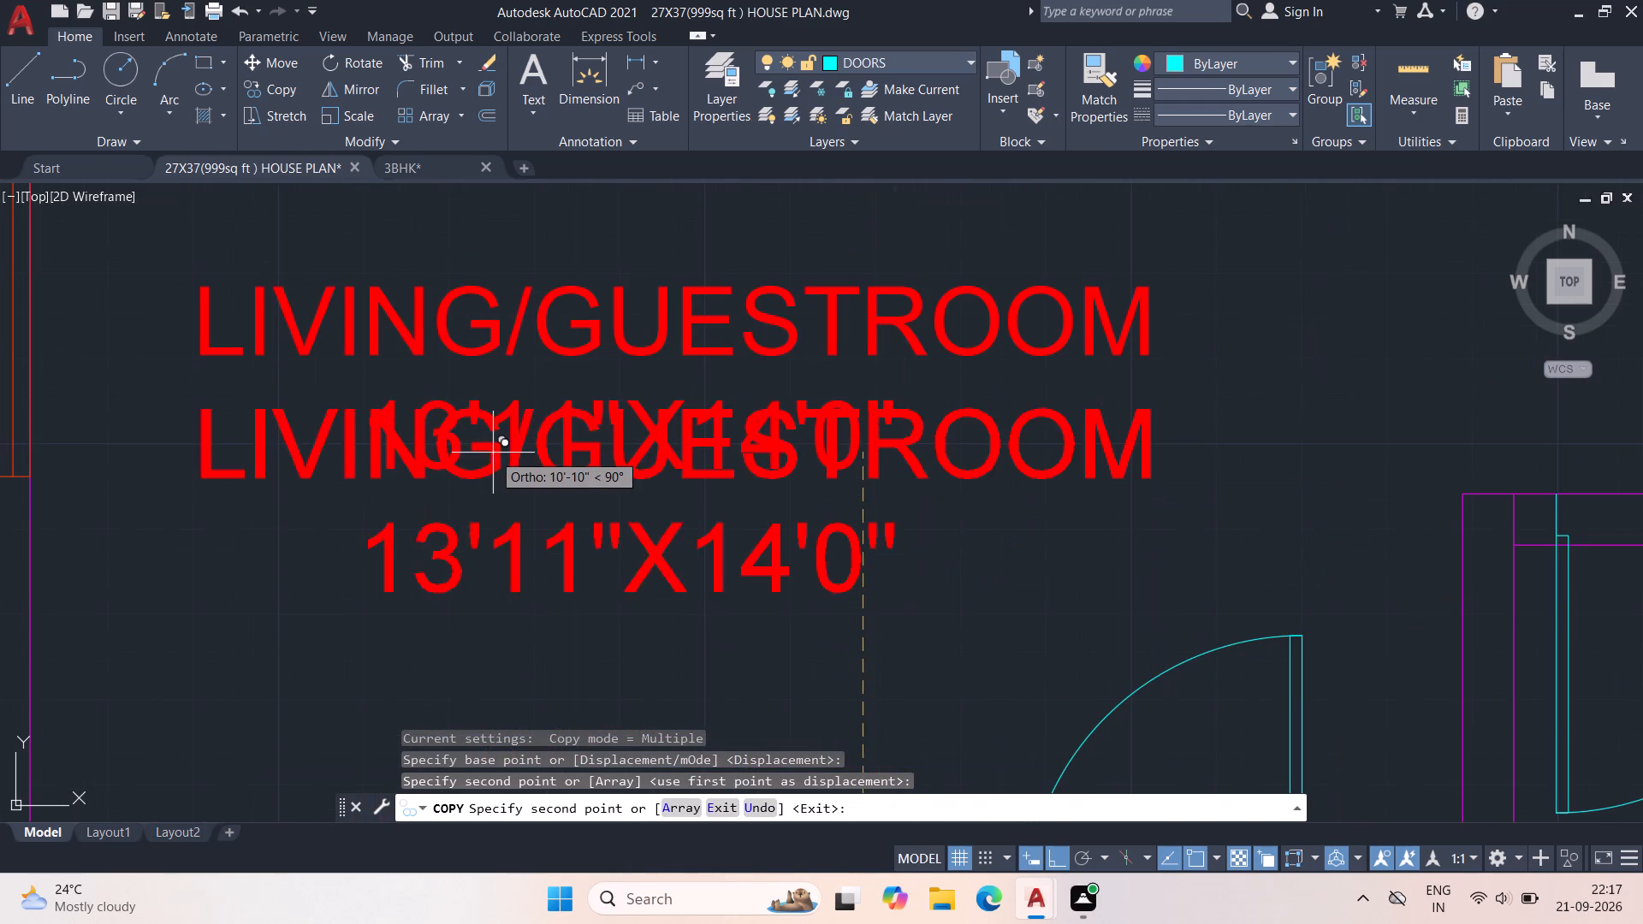
pyautogui.press('Escape')
# Change the copied label's room name to DINING and indent it with three leading spaces.
pyautogui.scroll(1, 507, 394)
pyautogui.scroll(-1, 524, 392)
pyautogui.moveTo(531, 415); pyautogui.dragTo(538, 441, button='middle')
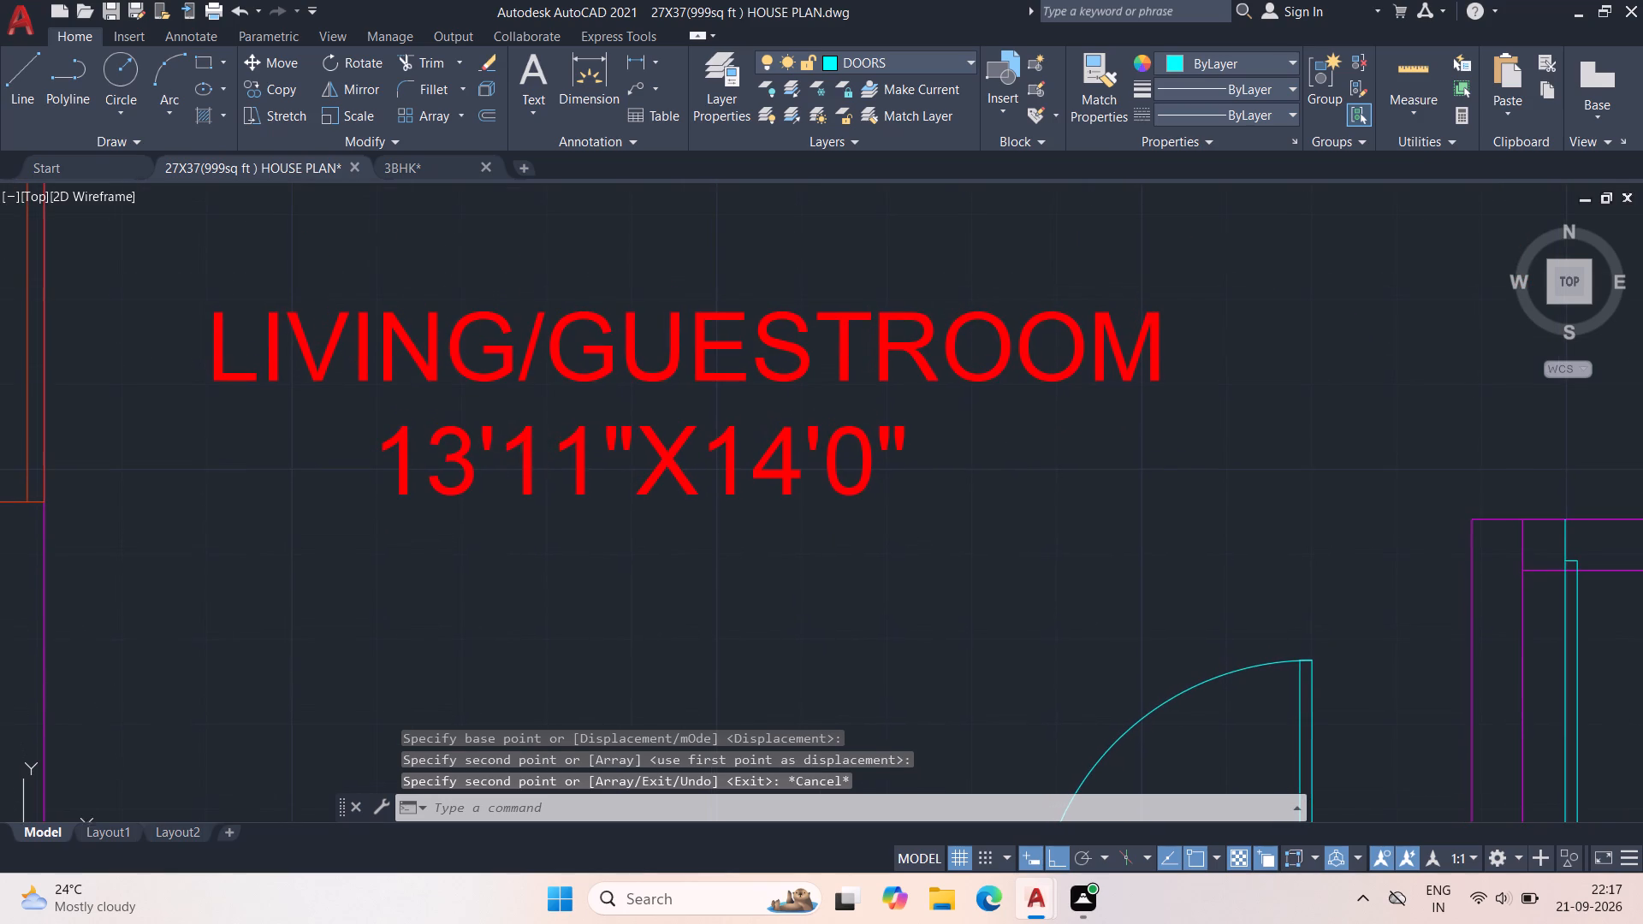
pyautogui.doubleClick(532, 441)
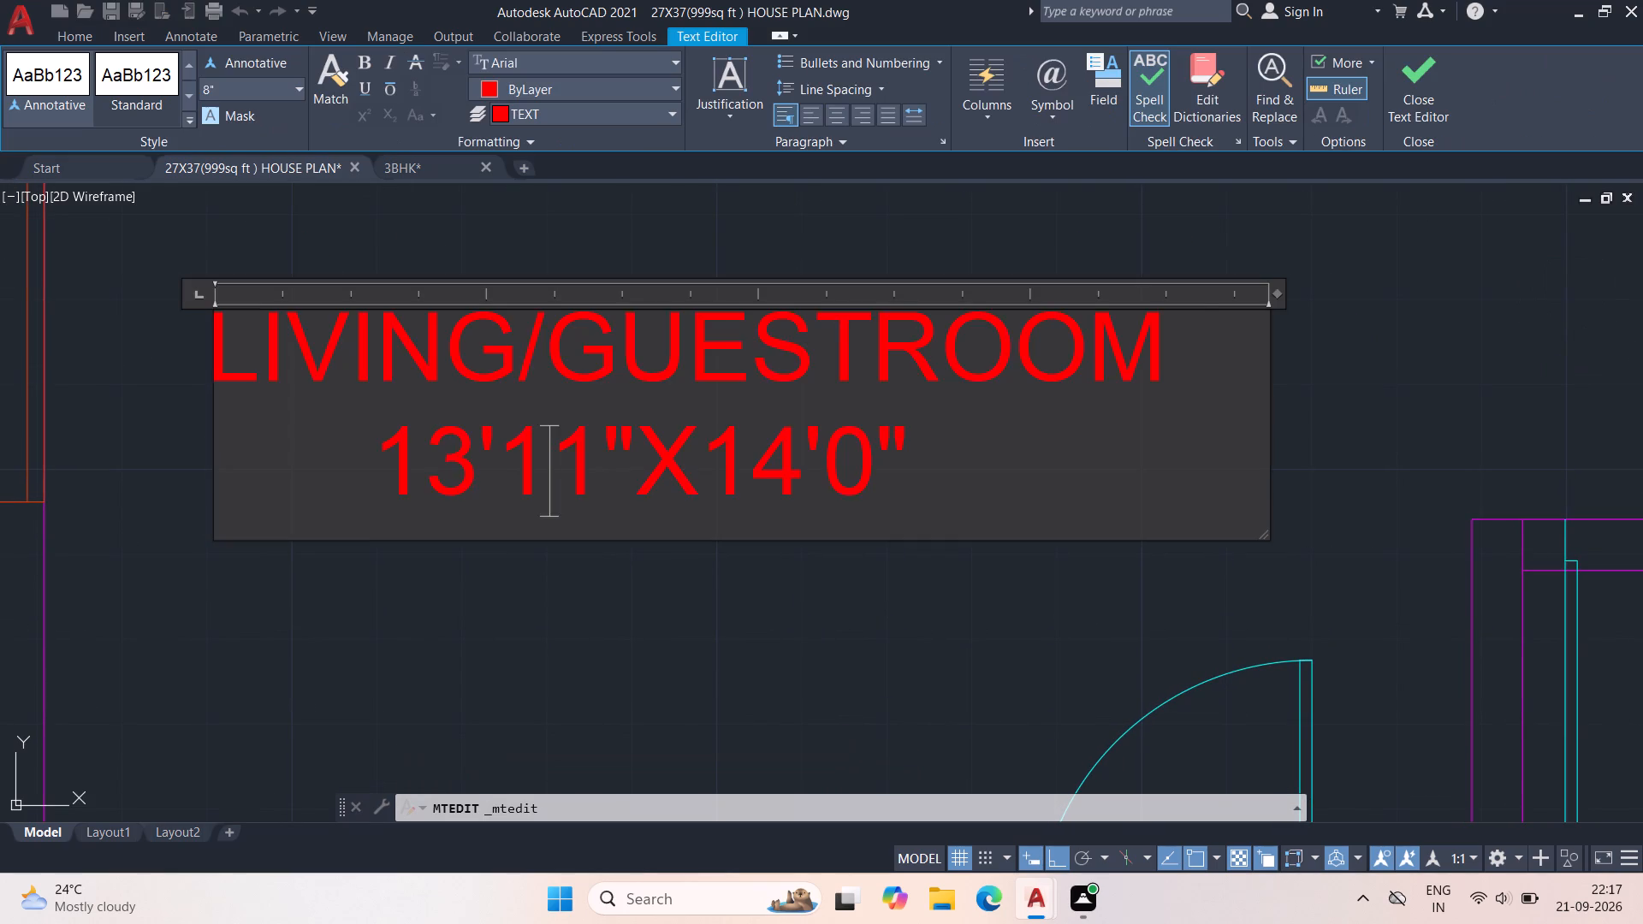
pyautogui.click(1186, 346)
pyautogui.press('BackSpace')
pyautogui.press('BackSpace')
pyautogui.press('BackSpace')
pyautogui.press('BackSpace')
pyautogui.press('BackSpace')
pyautogui.press('BackSpace')
pyautogui.press('BackSpace')
pyautogui.press('BackSpace')
pyautogui.press('BackSpace')
pyautogui.press('BackSpace')
pyautogui.press('BackSpace')
pyautogui.press('BackSpace')
pyautogui.press('BackSpace')
pyautogui.press('BackSpace')
pyautogui.press('BackSpace')
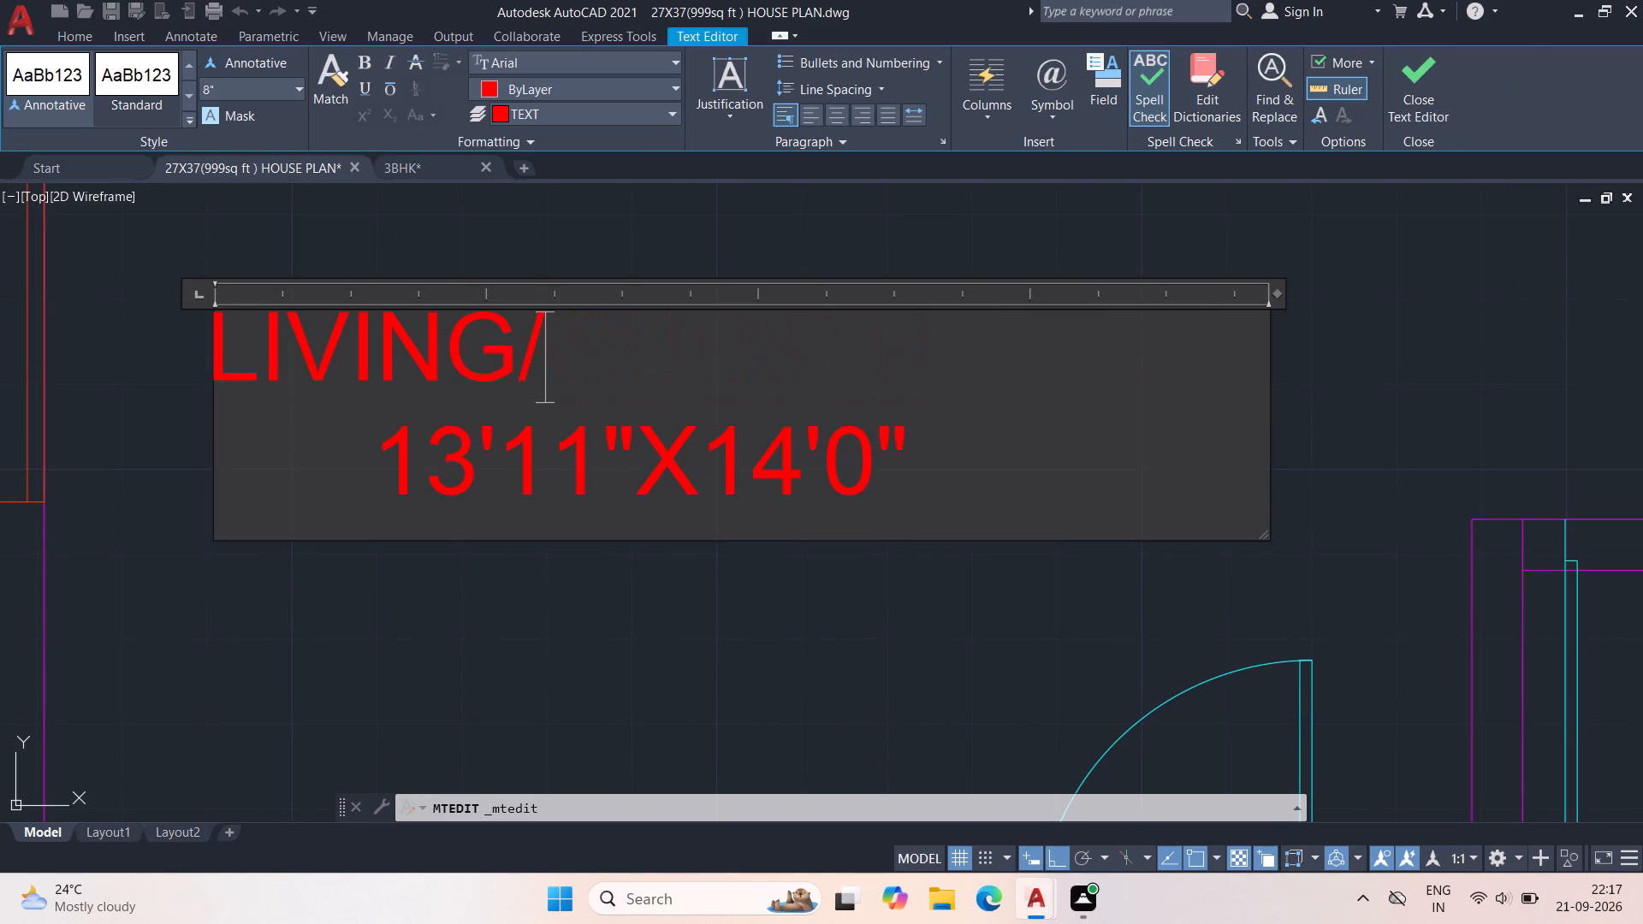
pyautogui.press('BackSpace')
pyautogui.press('BackSpace')
pyautogui.write('DINING')
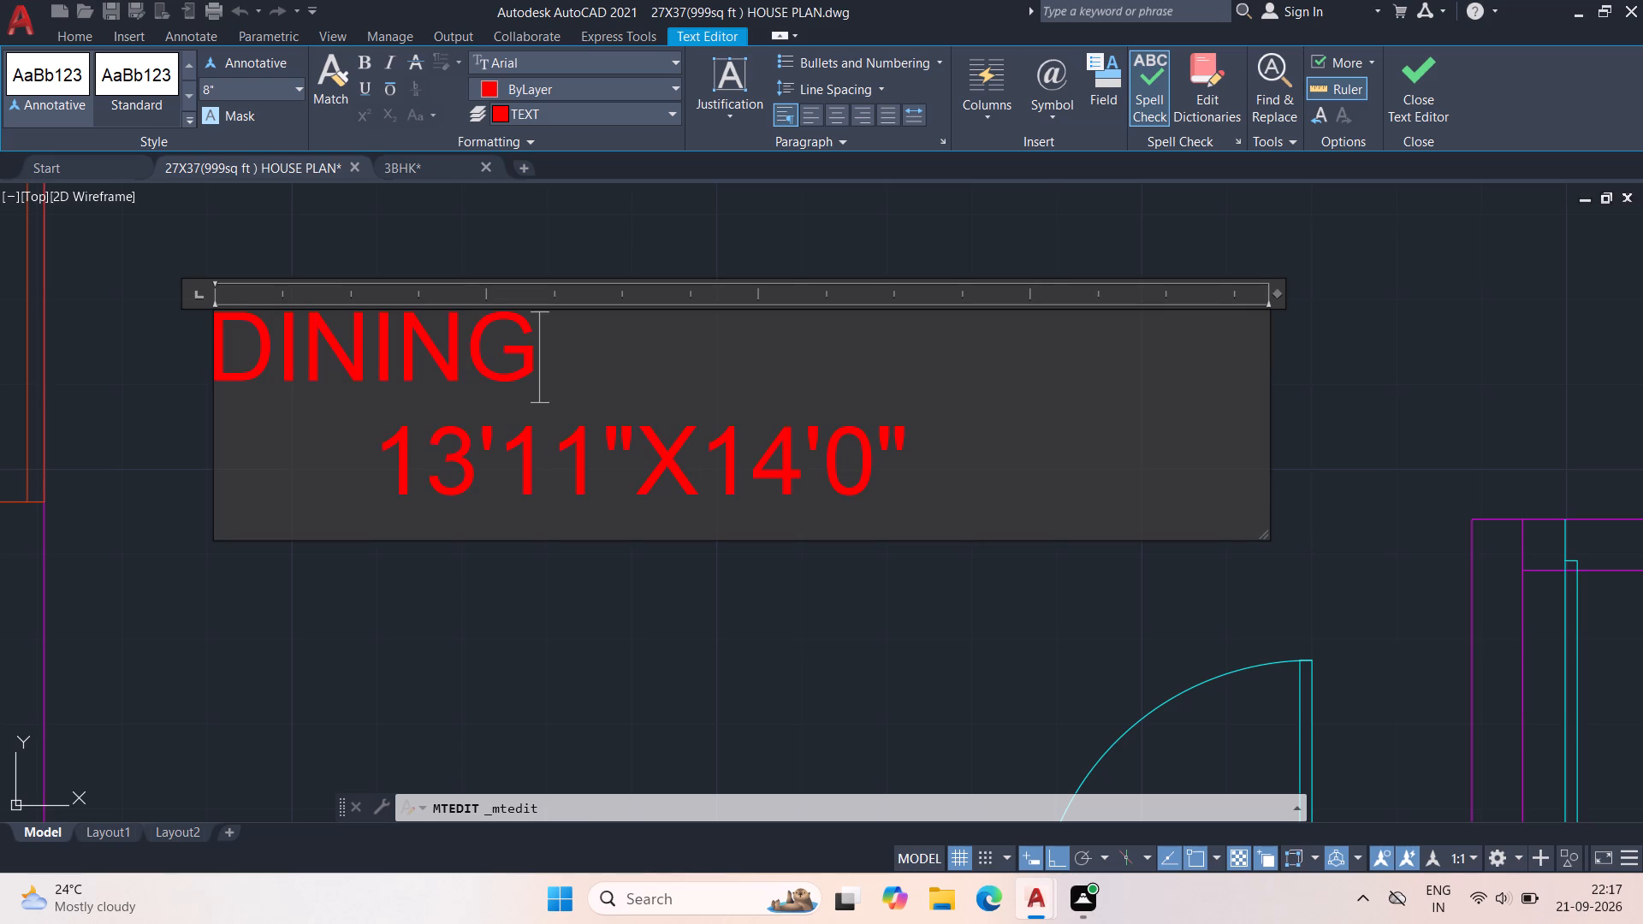
pyautogui.click(214, 354)
pyautogui.press('space')
pyautogui.press('space')
pyautogui.press('space')
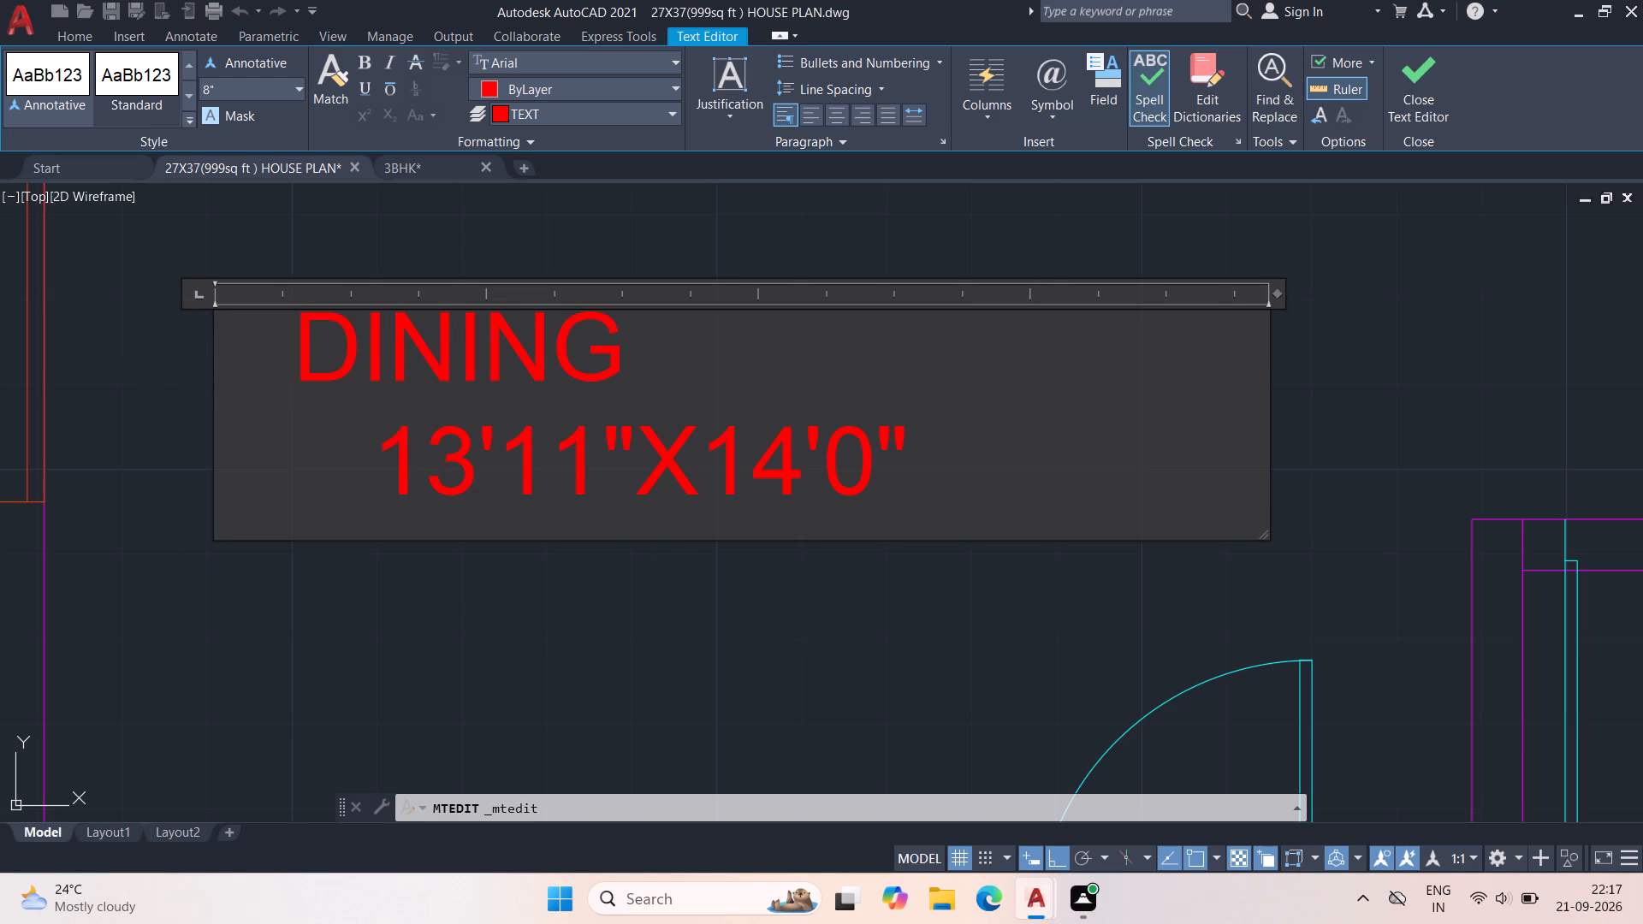
# Change the DINING label's size text to 13'11"X11'6".
pyautogui.click(804, 494)
pyautogui.press('BackSpace')
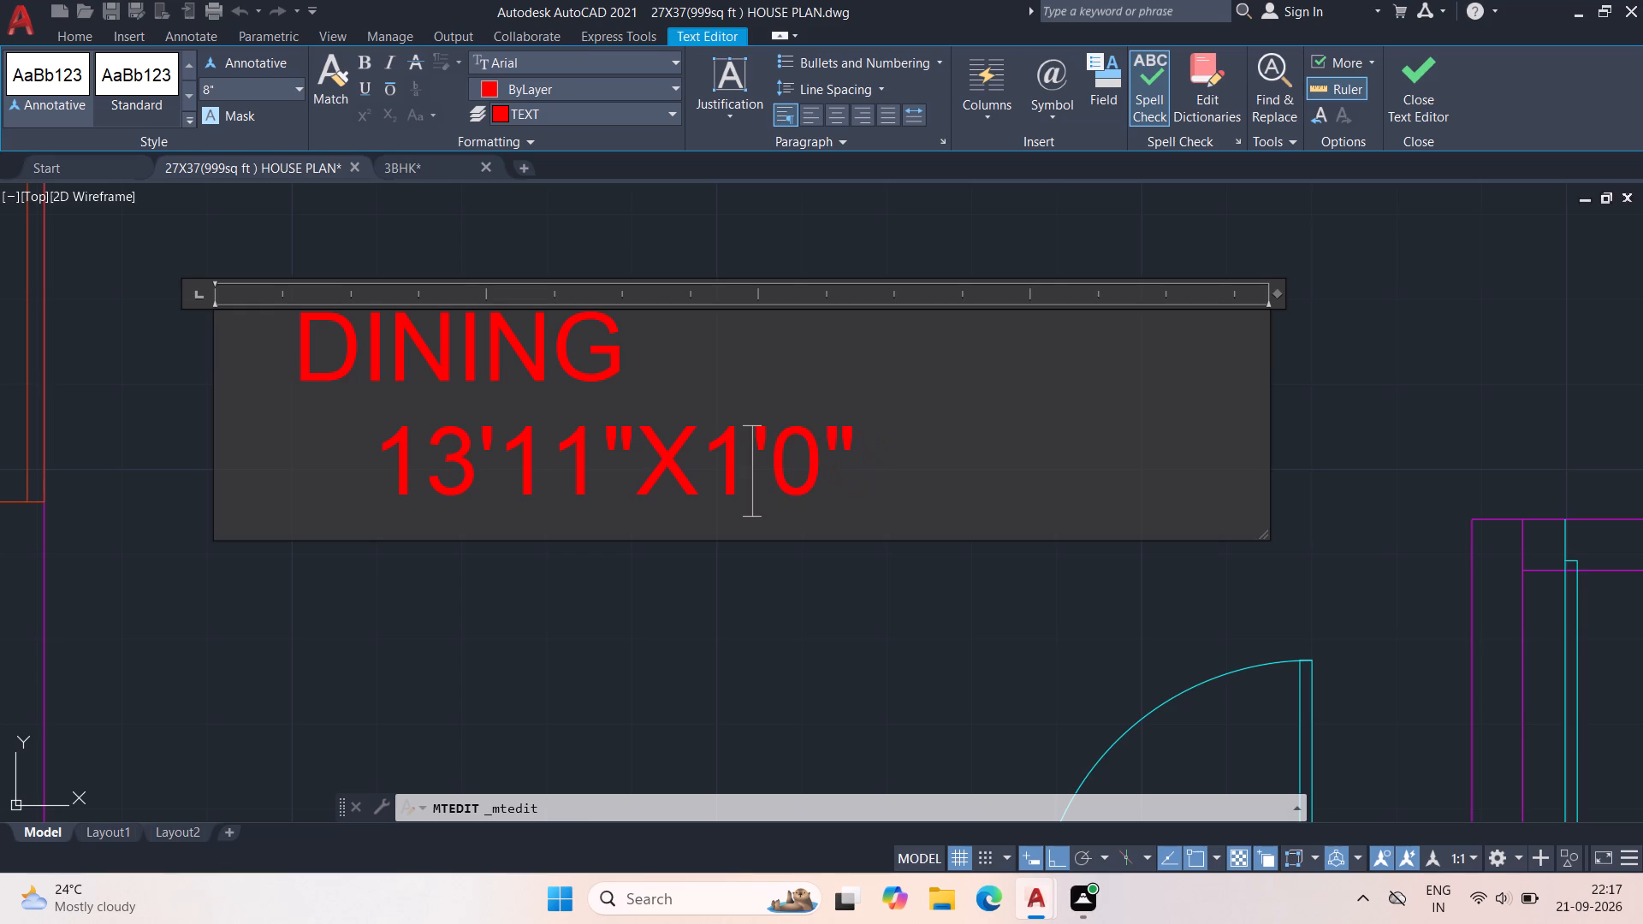
pyautogui.press('1')
pyautogui.click(886, 469)
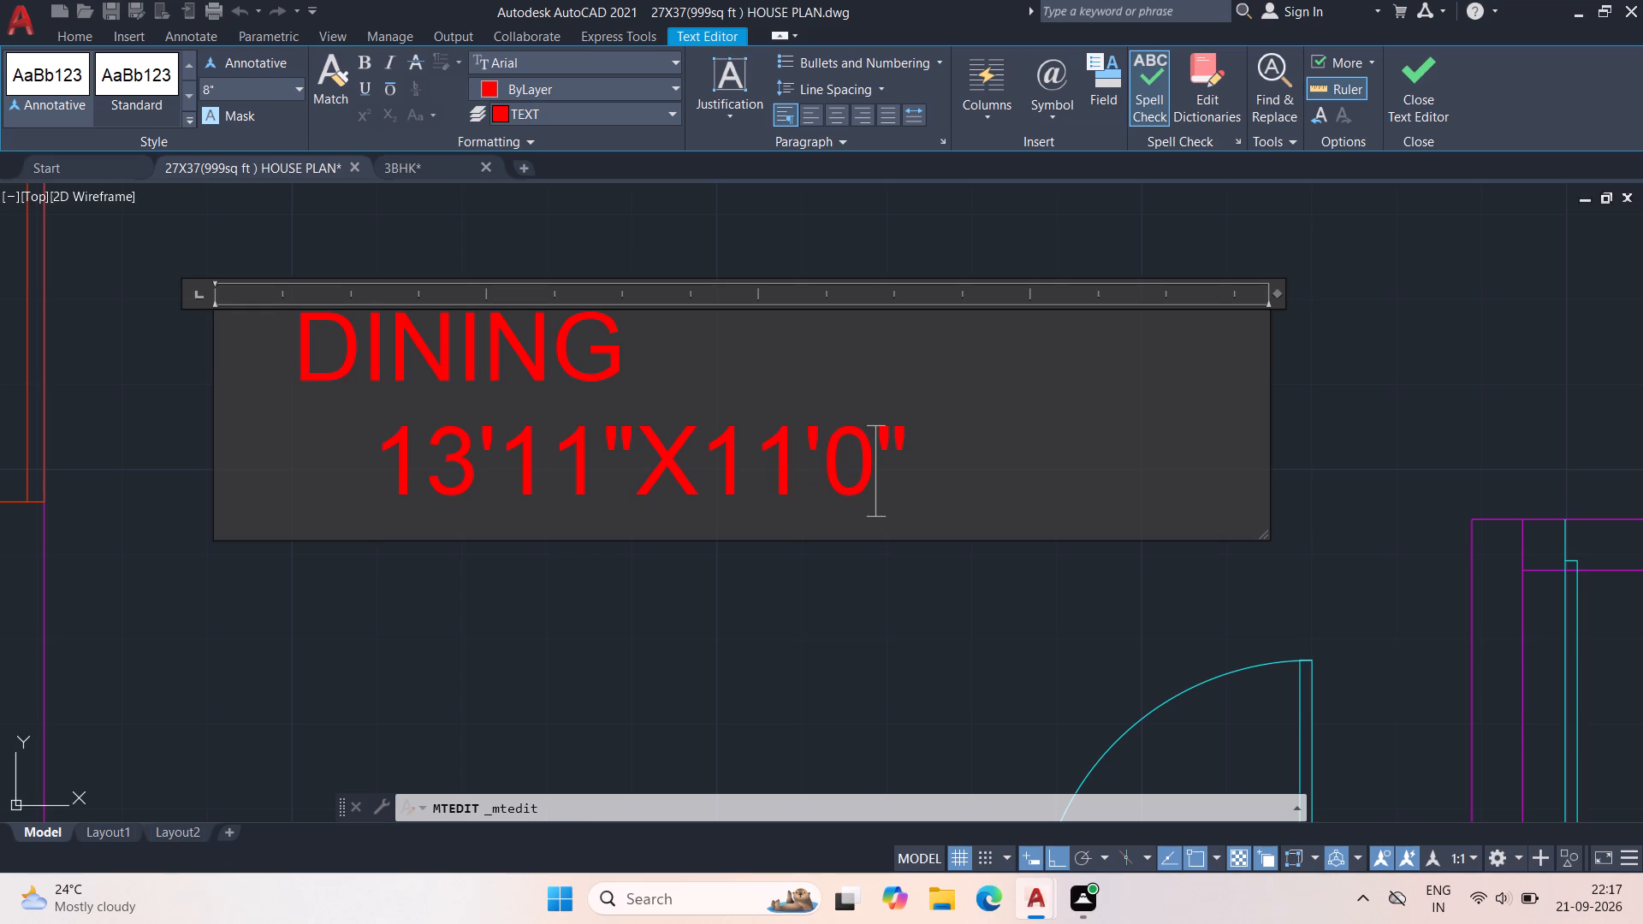
pyautogui.press('BackSpace')
pyautogui.press('6')
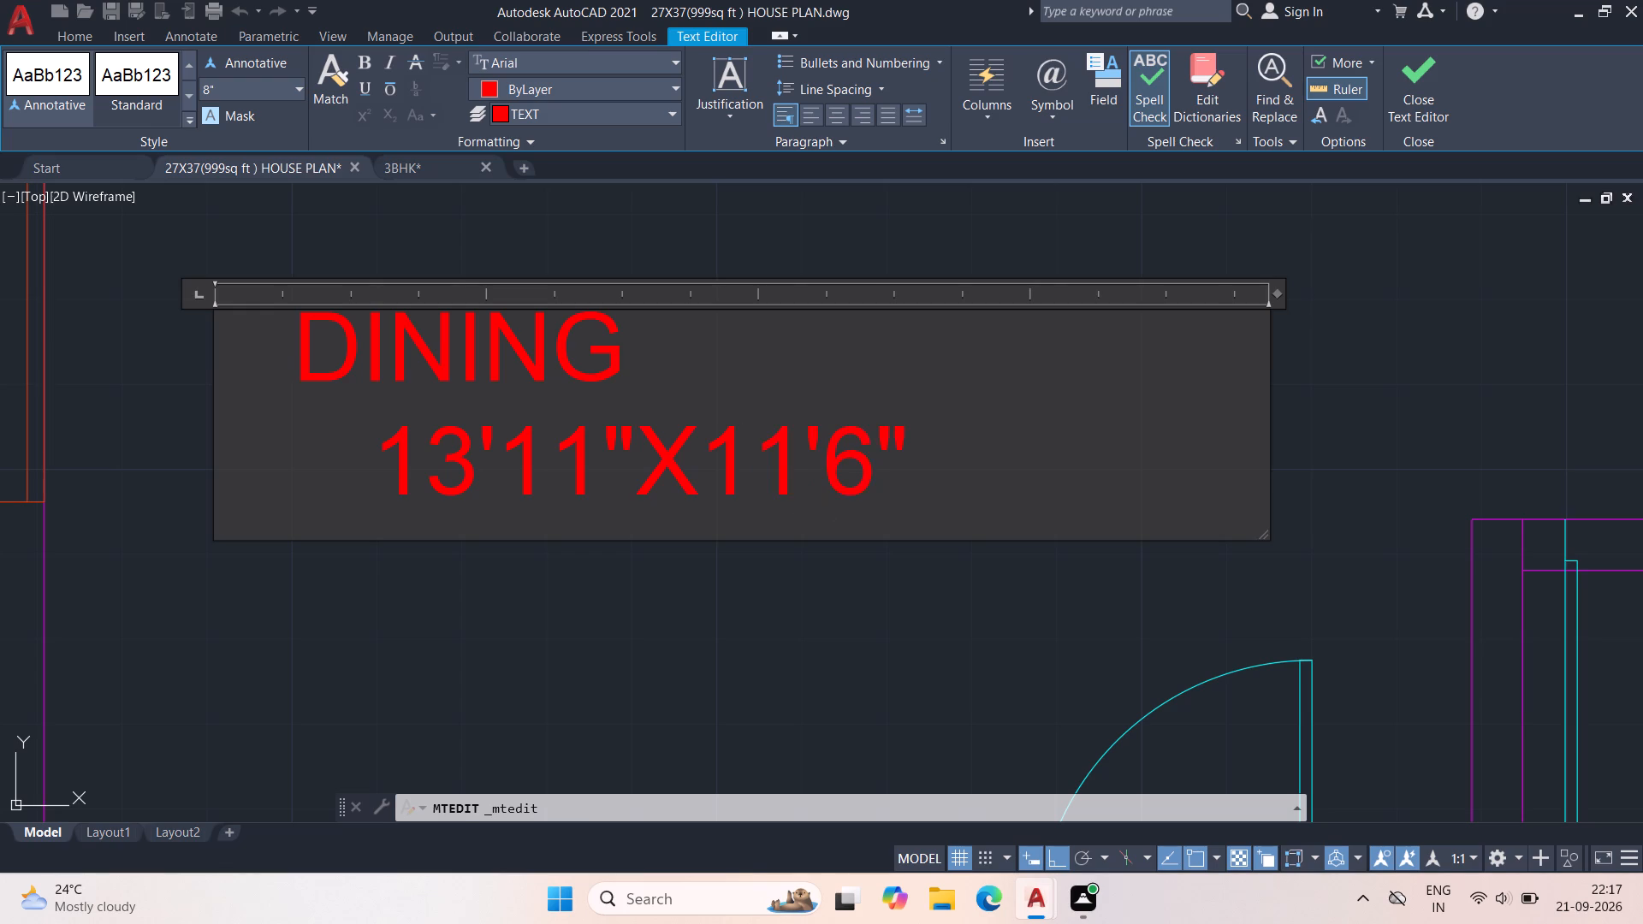
# Remove the leading spaces before the DINING size text, narrow the text frame to fit, and close the text edit.
pyautogui.click(369, 469)
pyautogui.press('BackSpace')
pyautogui.press('BackSpace')
pyautogui.press('BackSpace')
pyautogui.press('BackSpace')
pyautogui.press('BackSpace')
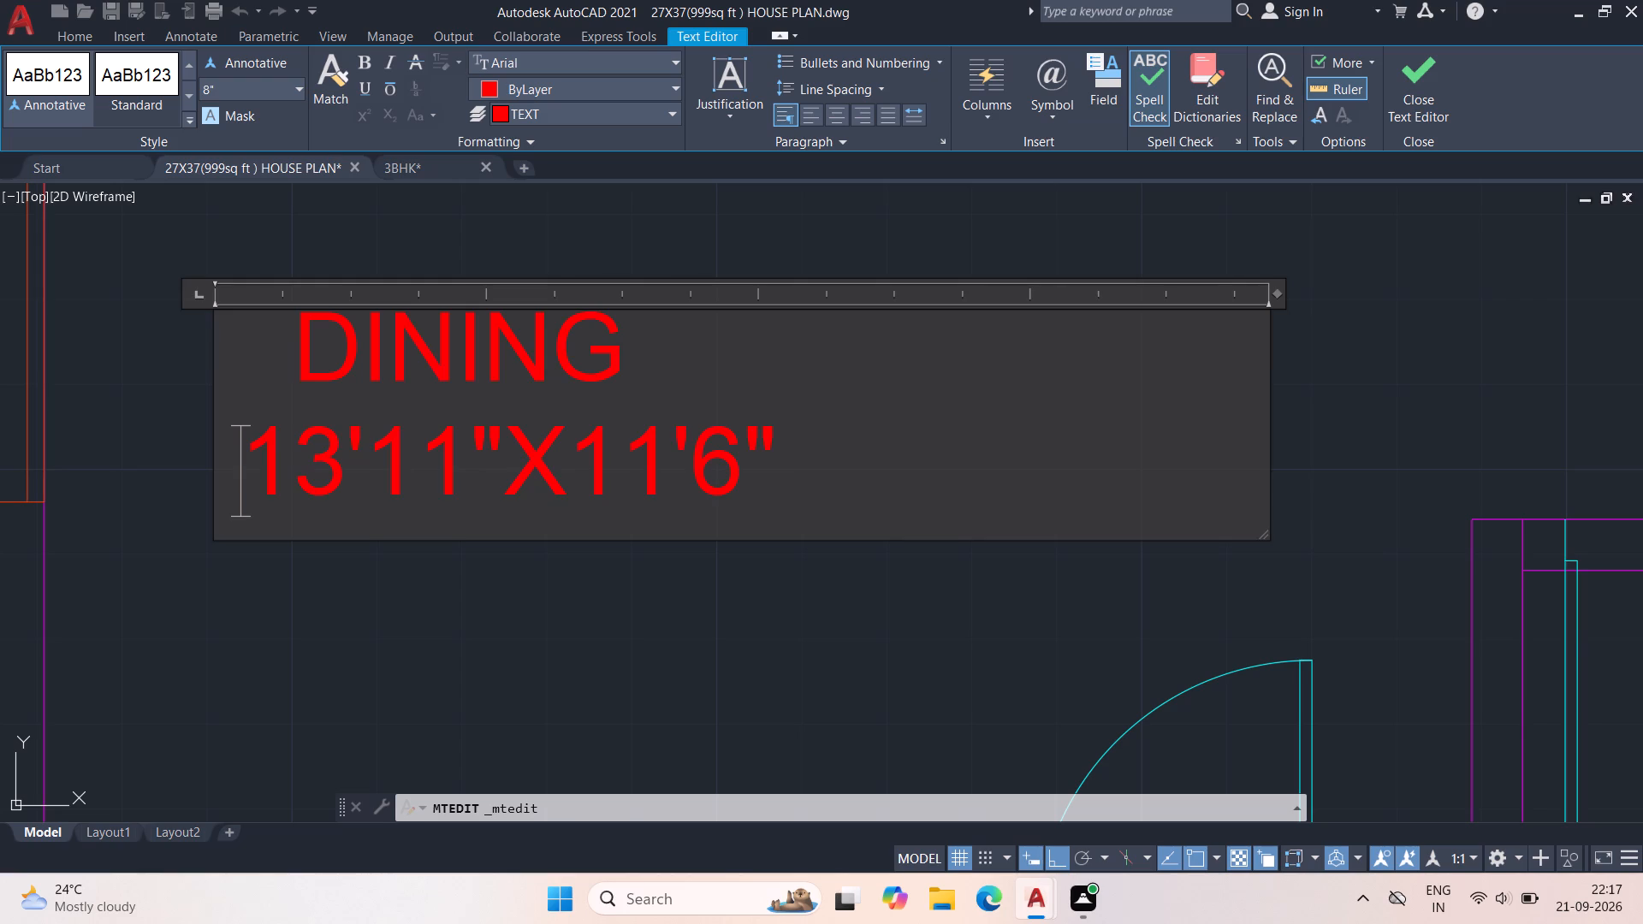
pyautogui.press('BackSpace')
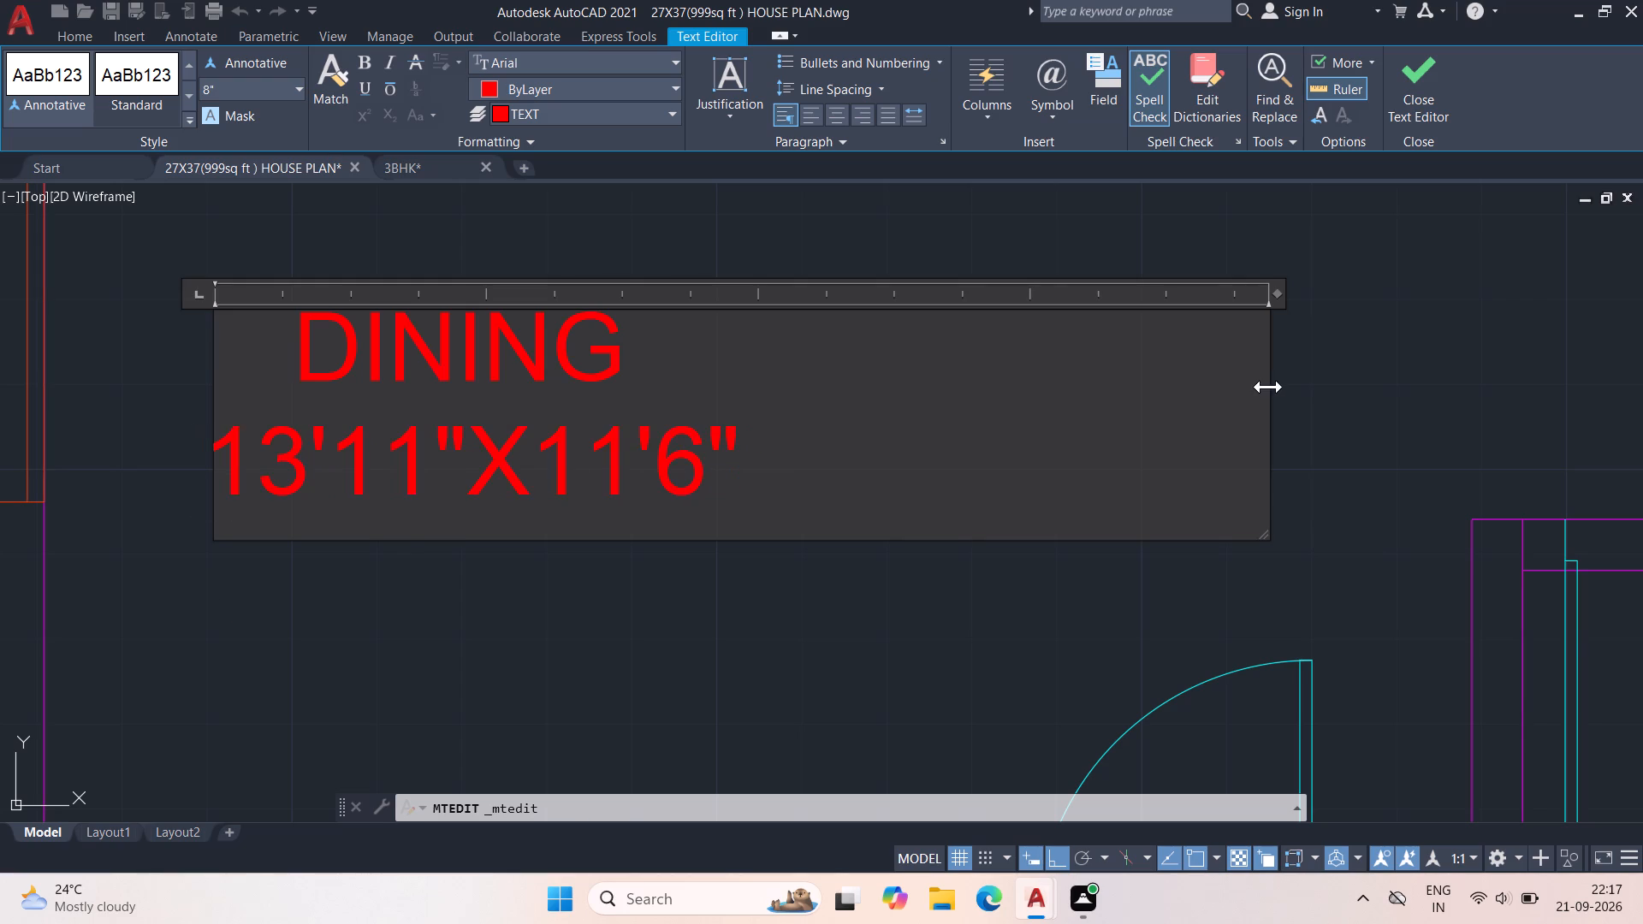
pyautogui.moveTo(1268, 387); pyautogui.dragTo(762, 459)
pyautogui.click(954, 443)
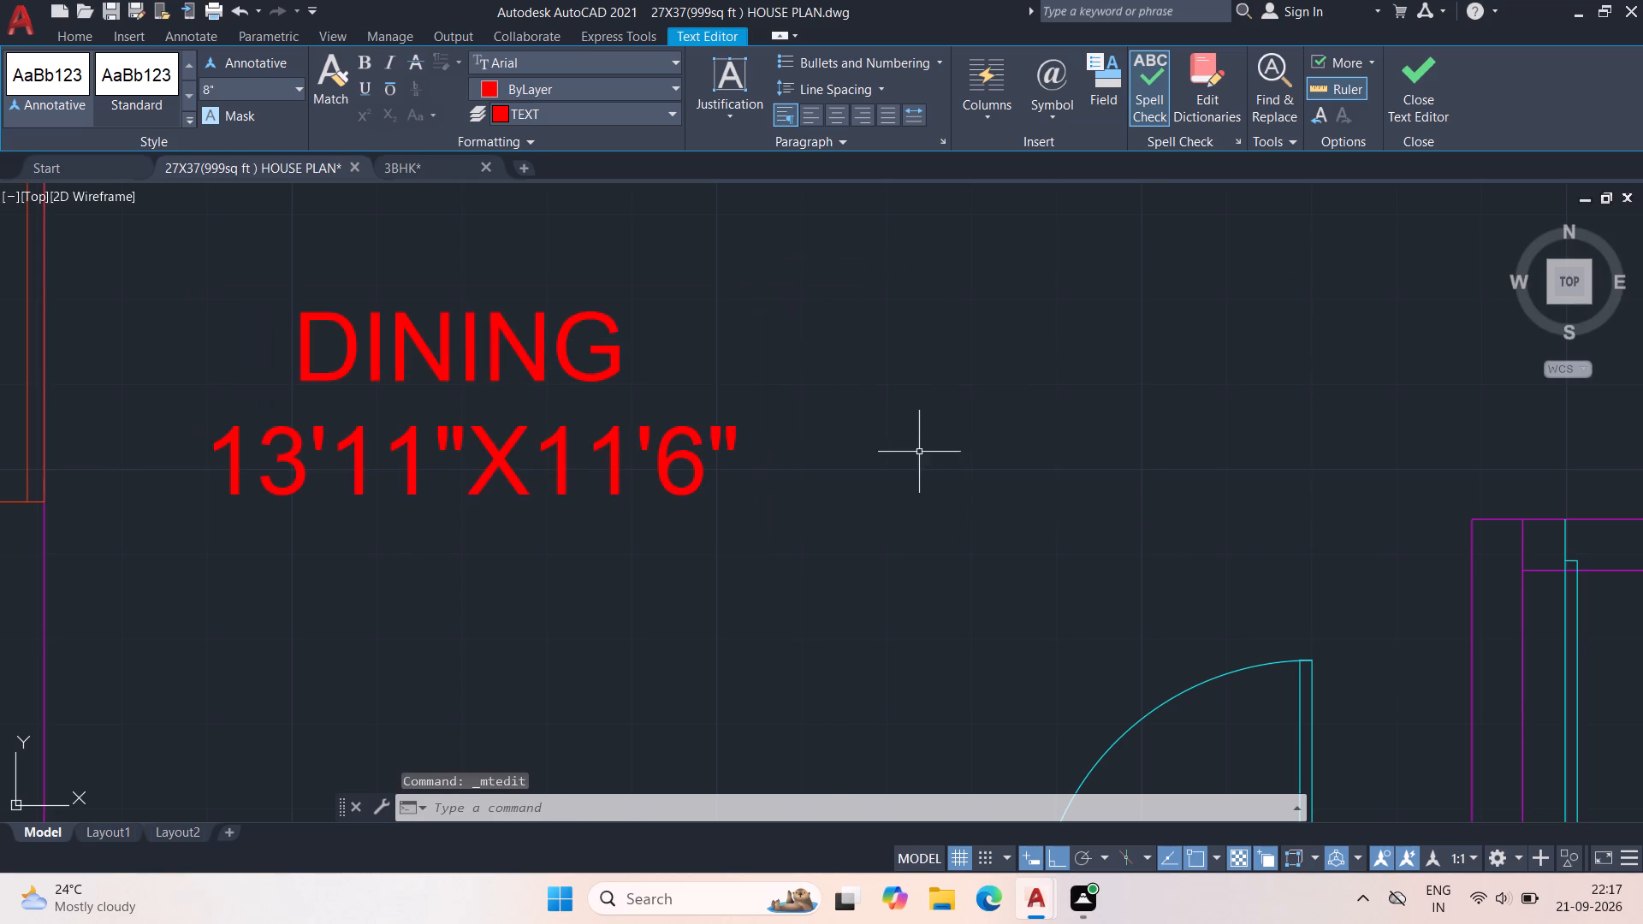
# Move the DINING label a short distance up toward the kitchen, with Ortho turned off.
pyautogui.scroll(-2, 910, 453)
pyautogui.click(803, 463)
pyautogui.click(778, 442)
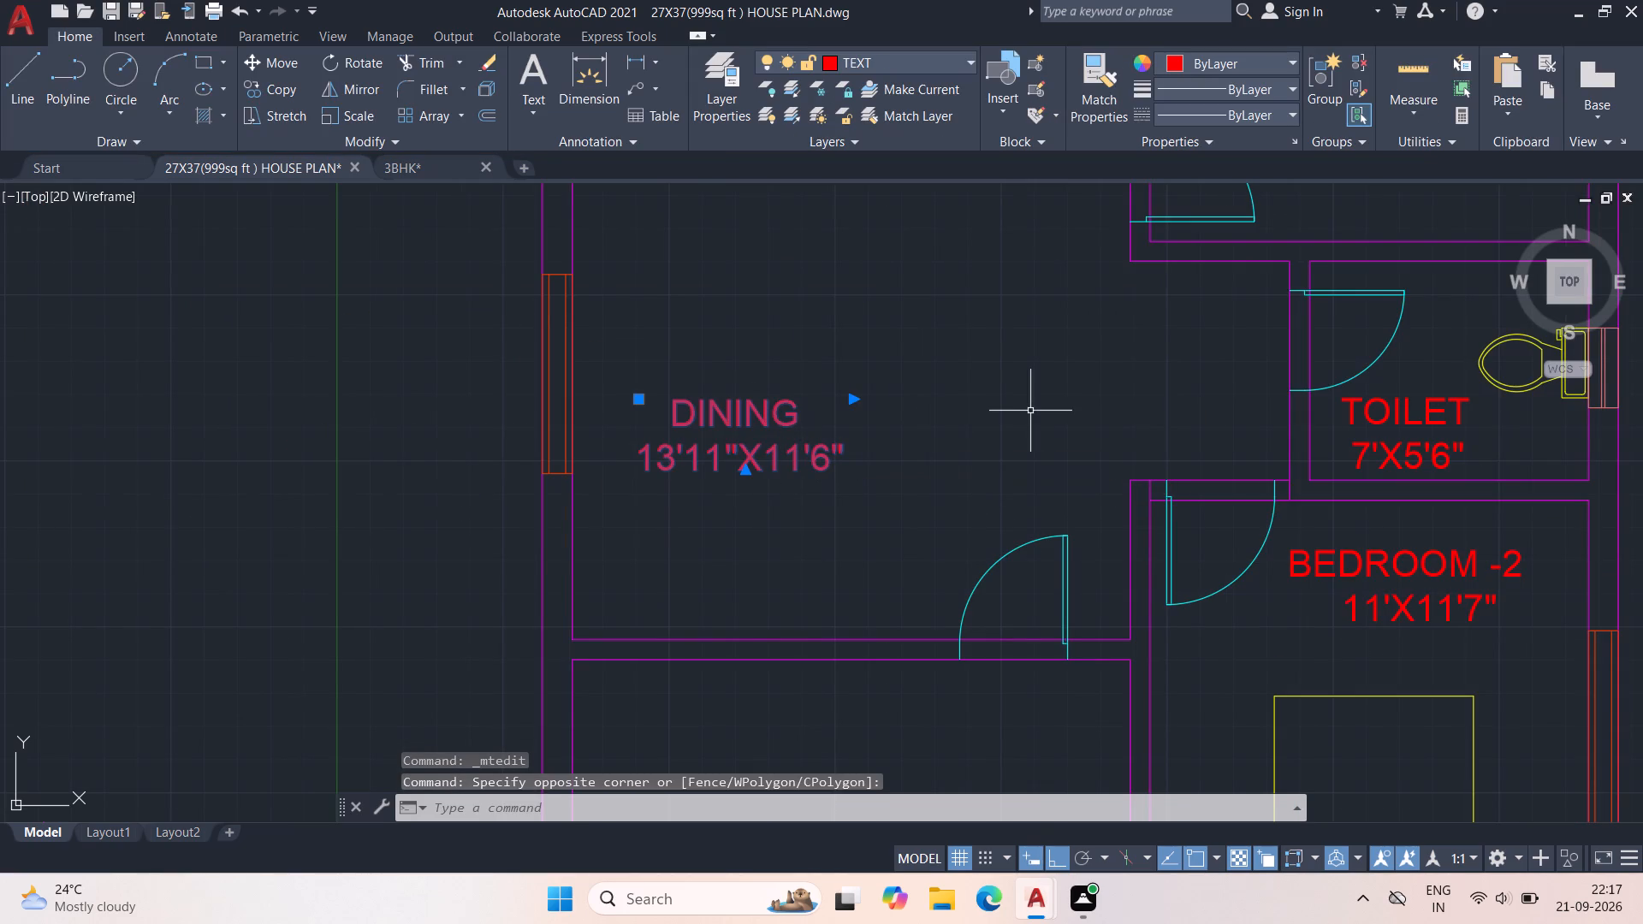
pyautogui.press('m')
pyautogui.press('space')
pyautogui.click(717, 445)
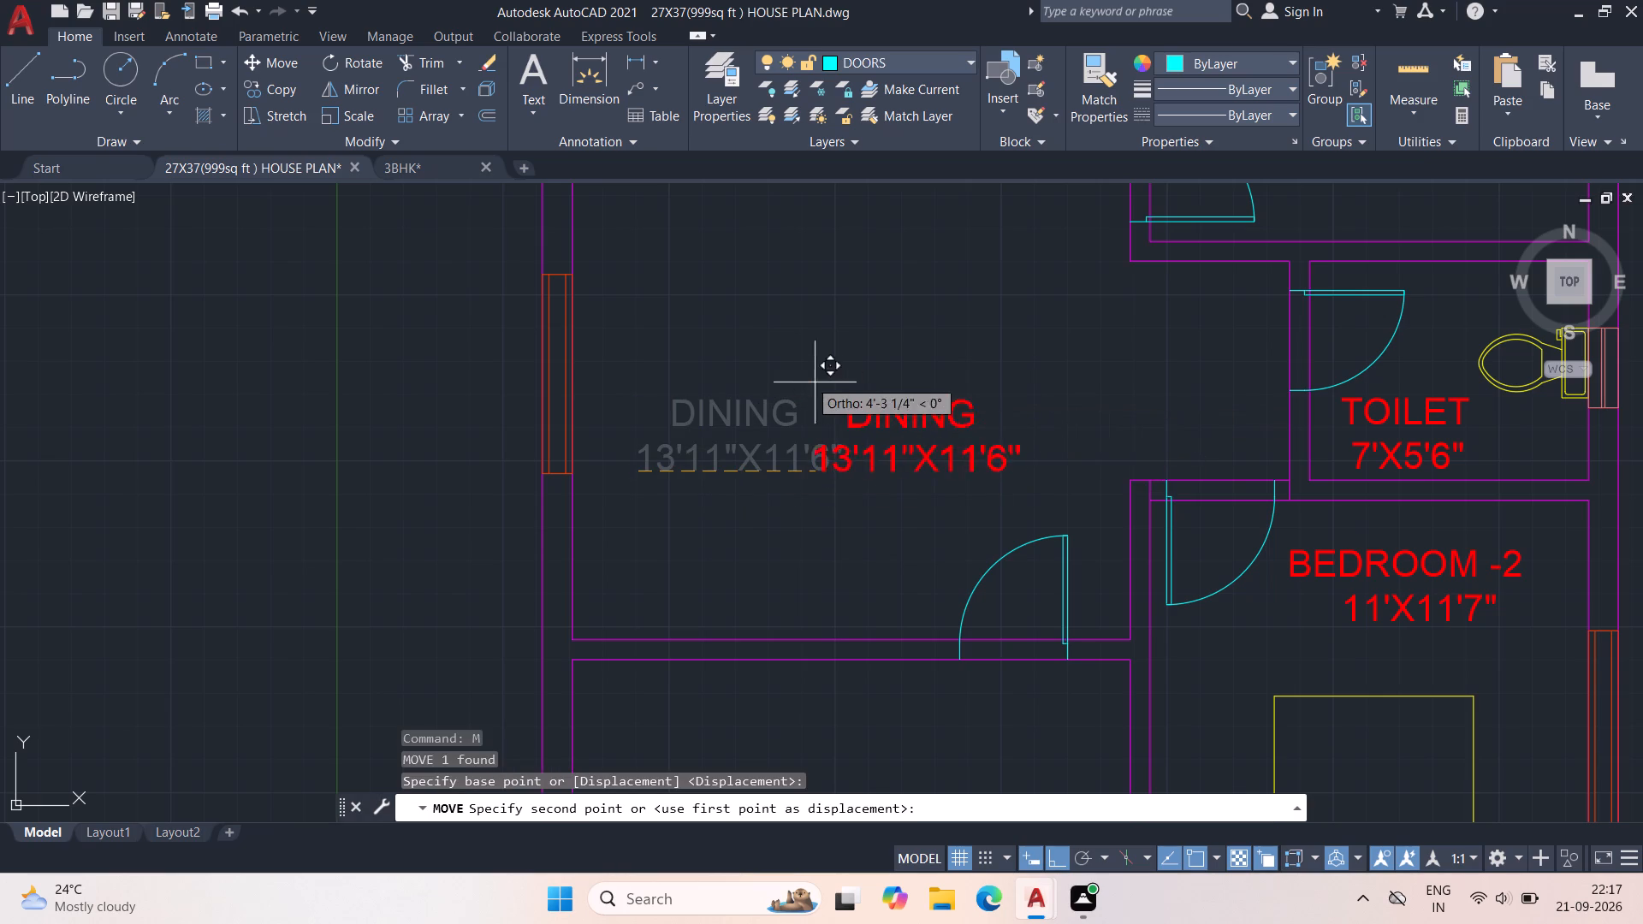
pyautogui.click(1065, 856)
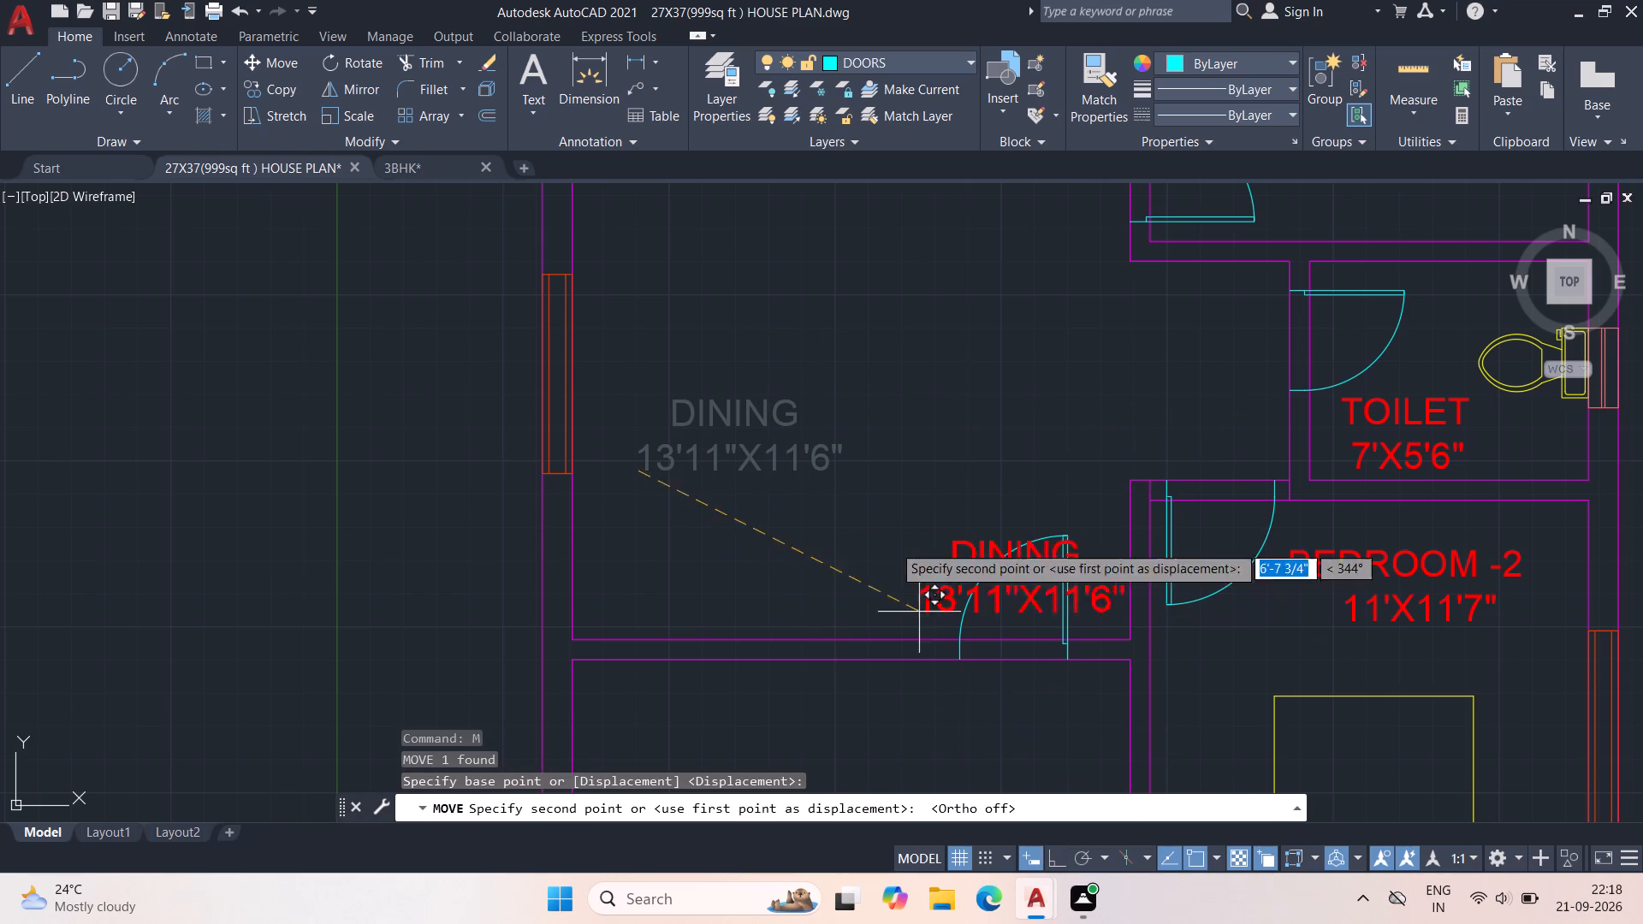
pyautogui.moveTo(839, 390); pyautogui.dragTo(737, 512, button='middle')
pyautogui.click(612, 555)
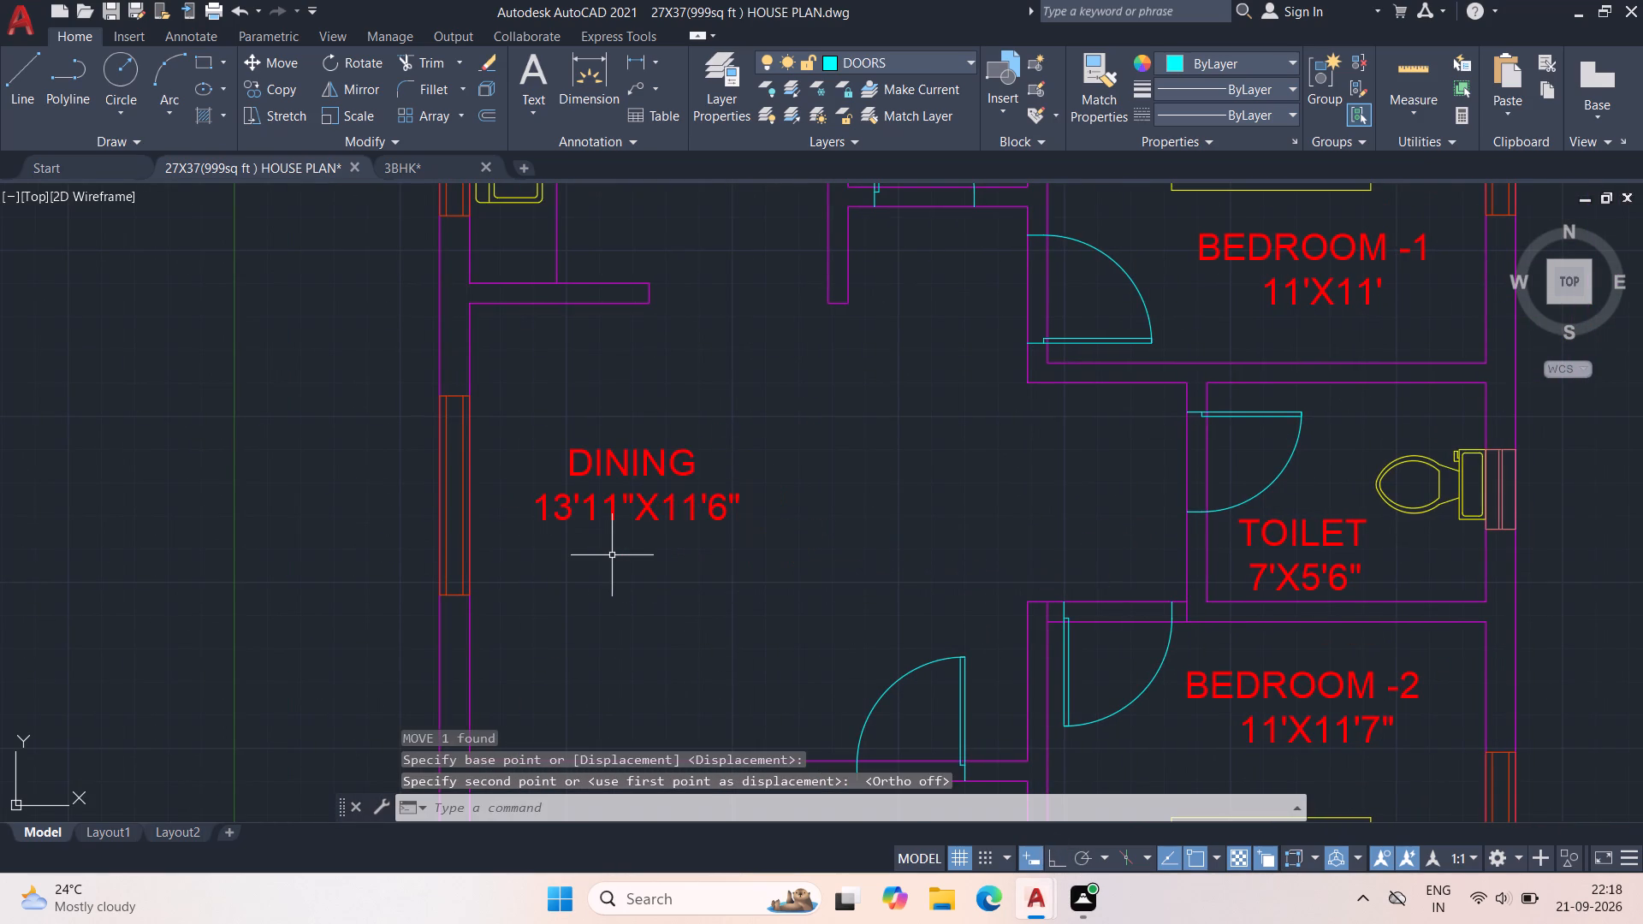
# Make DIM the current layer.
pyautogui.scroll(-2, 543, 470)
pyautogui.moveTo(677, 441); pyautogui.dragTo(687, 454, button='middle')
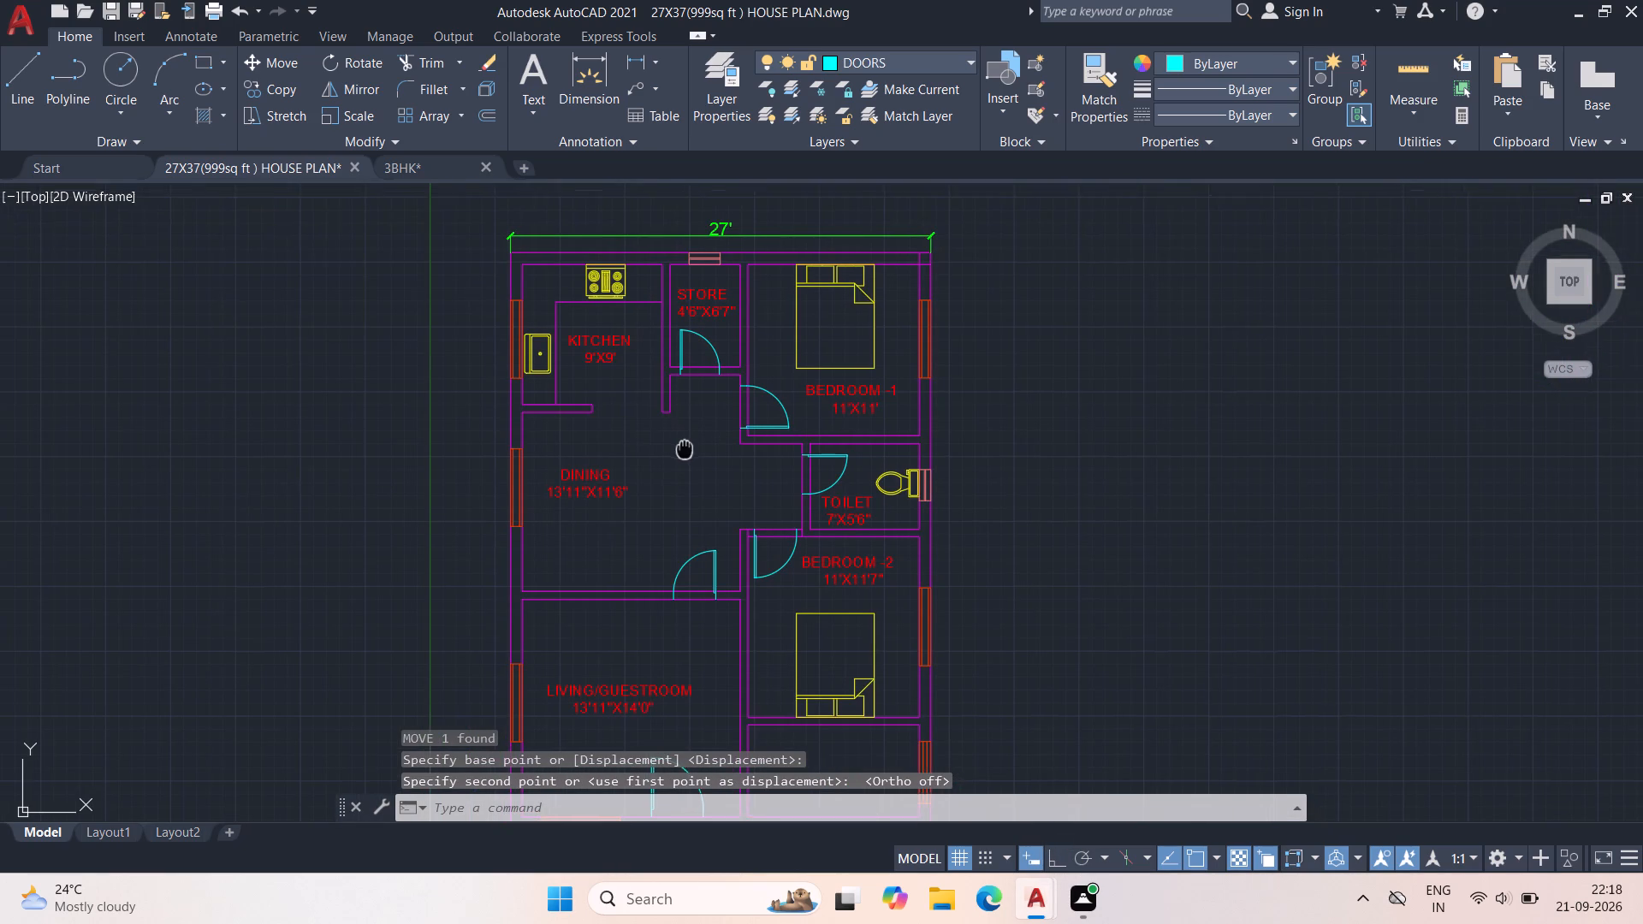
pyautogui.moveTo(687, 454); pyautogui.dragTo(660, 400, button='middle')
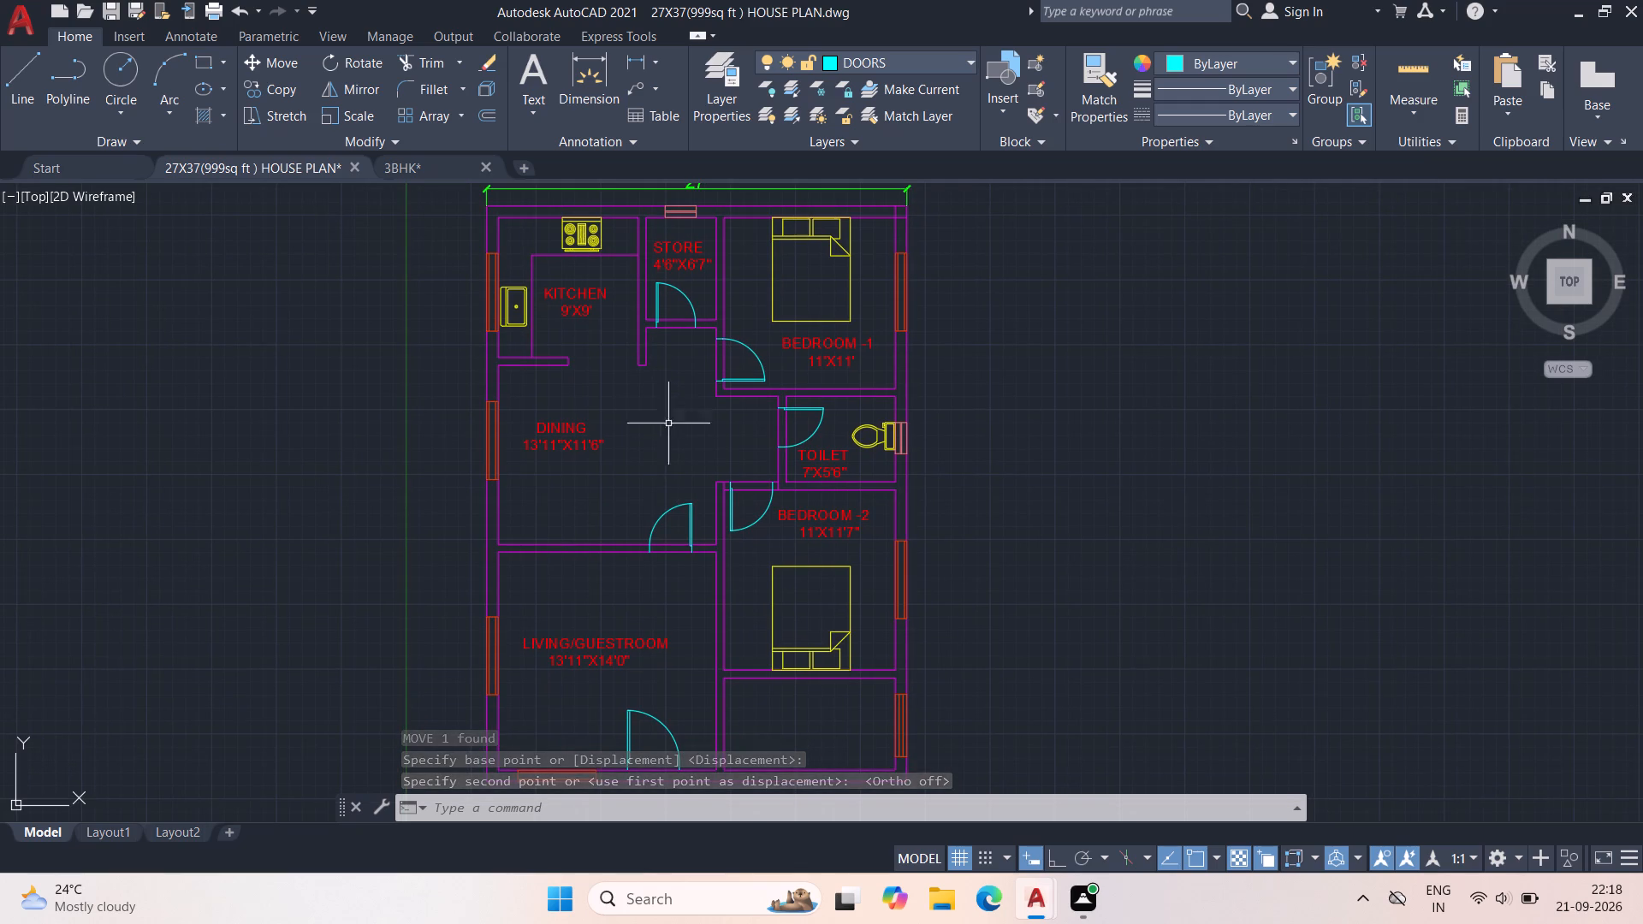
pyautogui.moveTo(649, 406); pyautogui.dragTo(669, 561, button='middle')
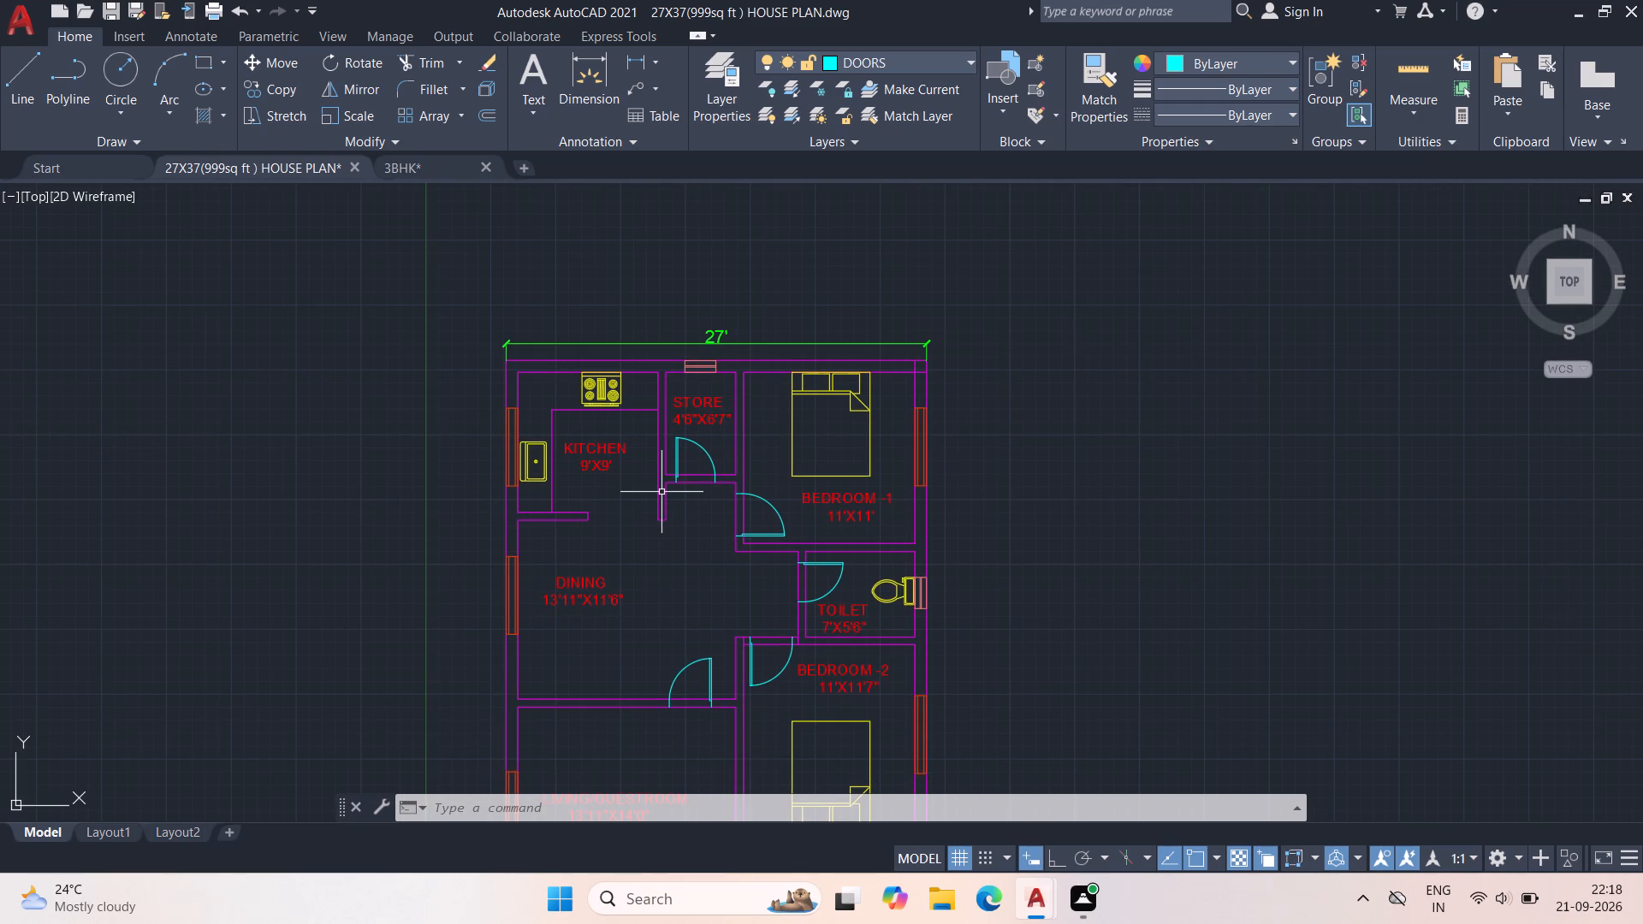
pyautogui.scroll(1, 540, 461)
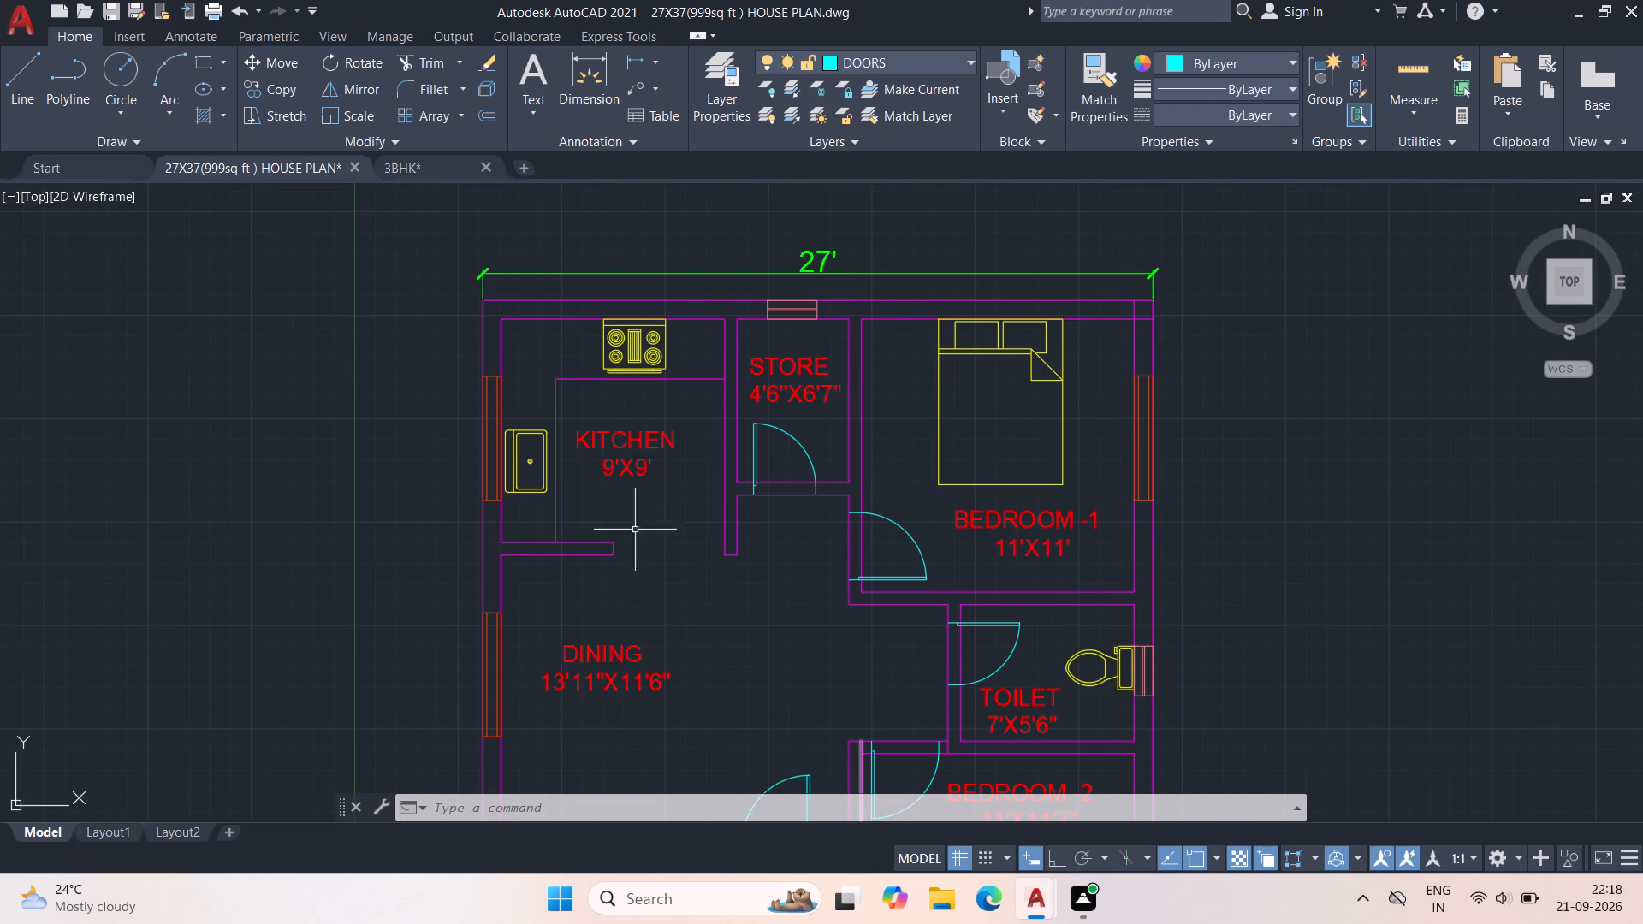
pyautogui.moveTo(743, 588); pyautogui.dragTo(737, 607, button='middle')
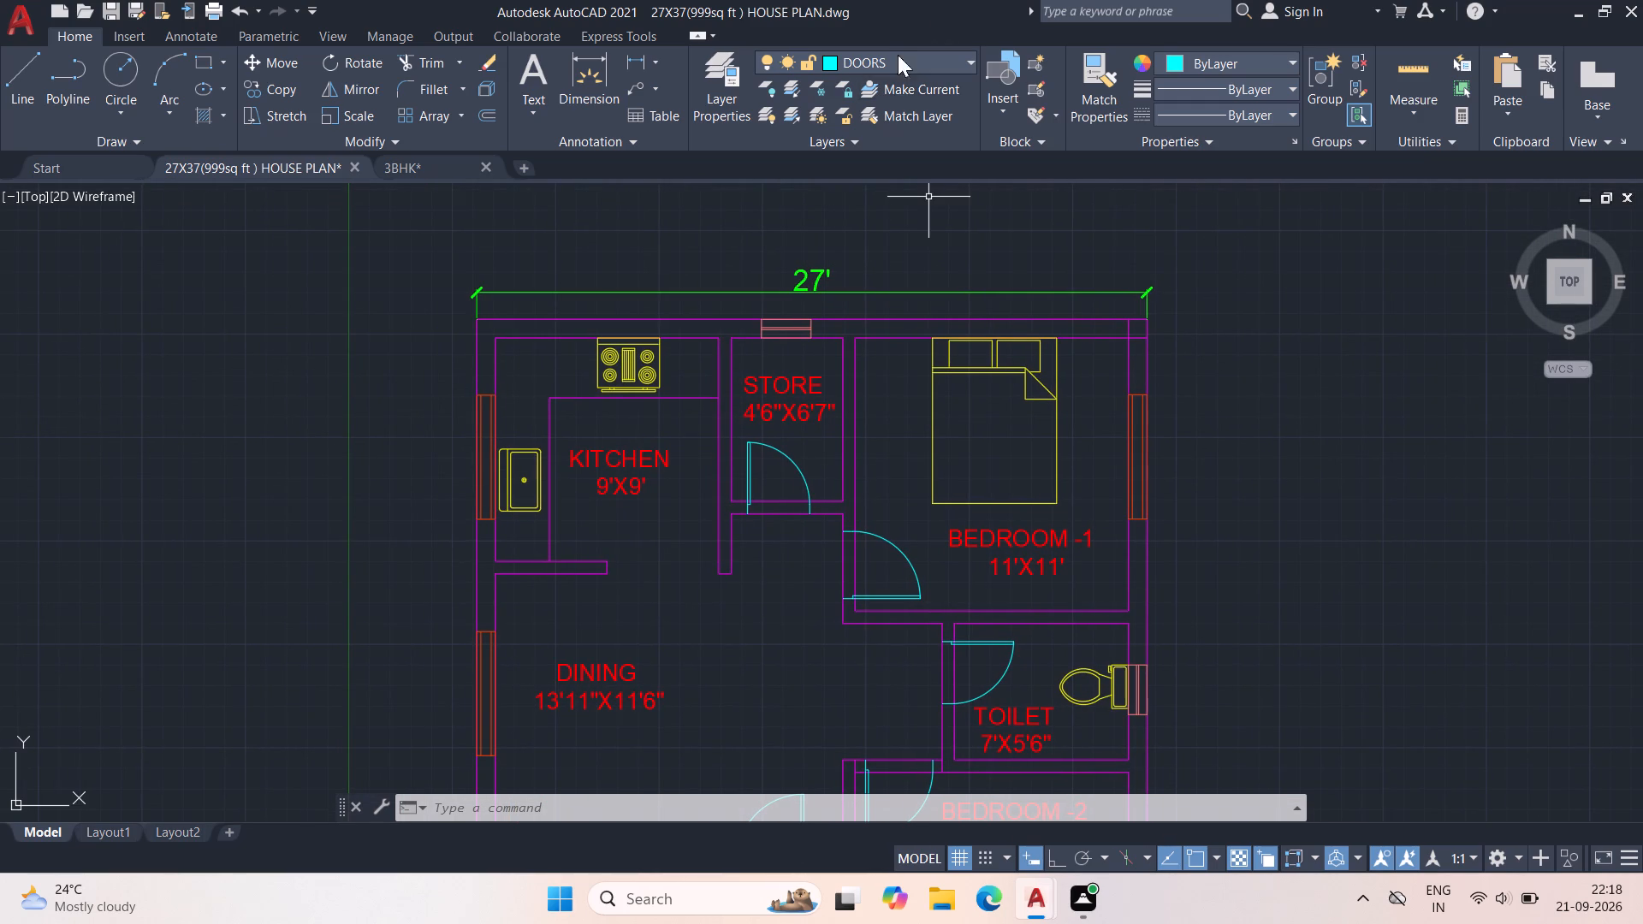
pyautogui.click(886, 67)
pyautogui.click(847, 161)
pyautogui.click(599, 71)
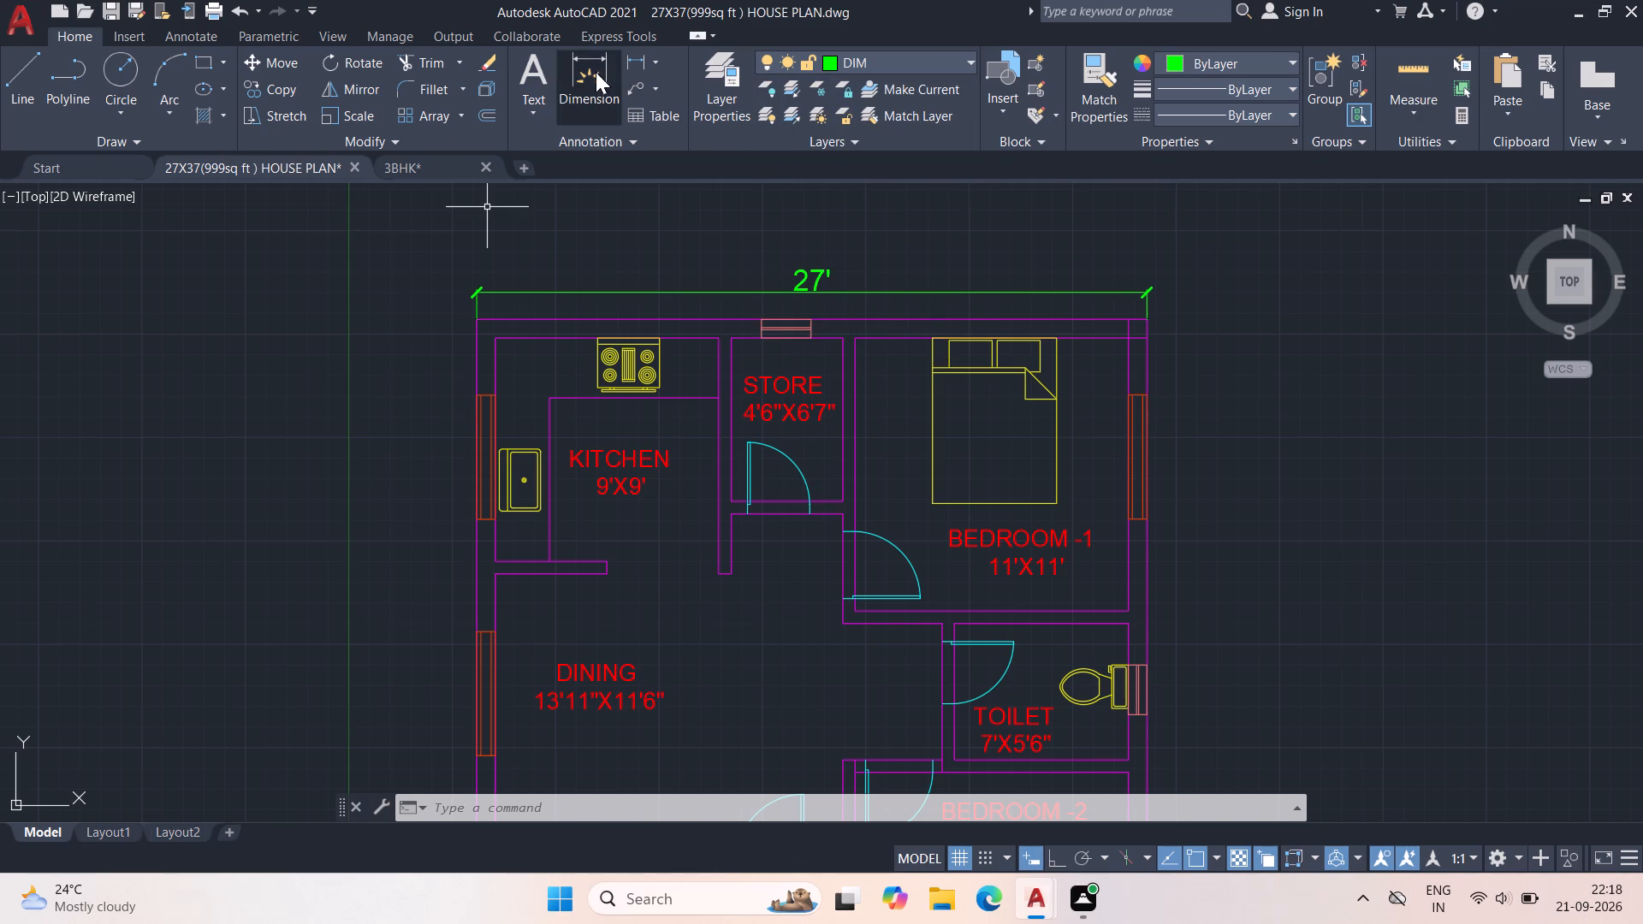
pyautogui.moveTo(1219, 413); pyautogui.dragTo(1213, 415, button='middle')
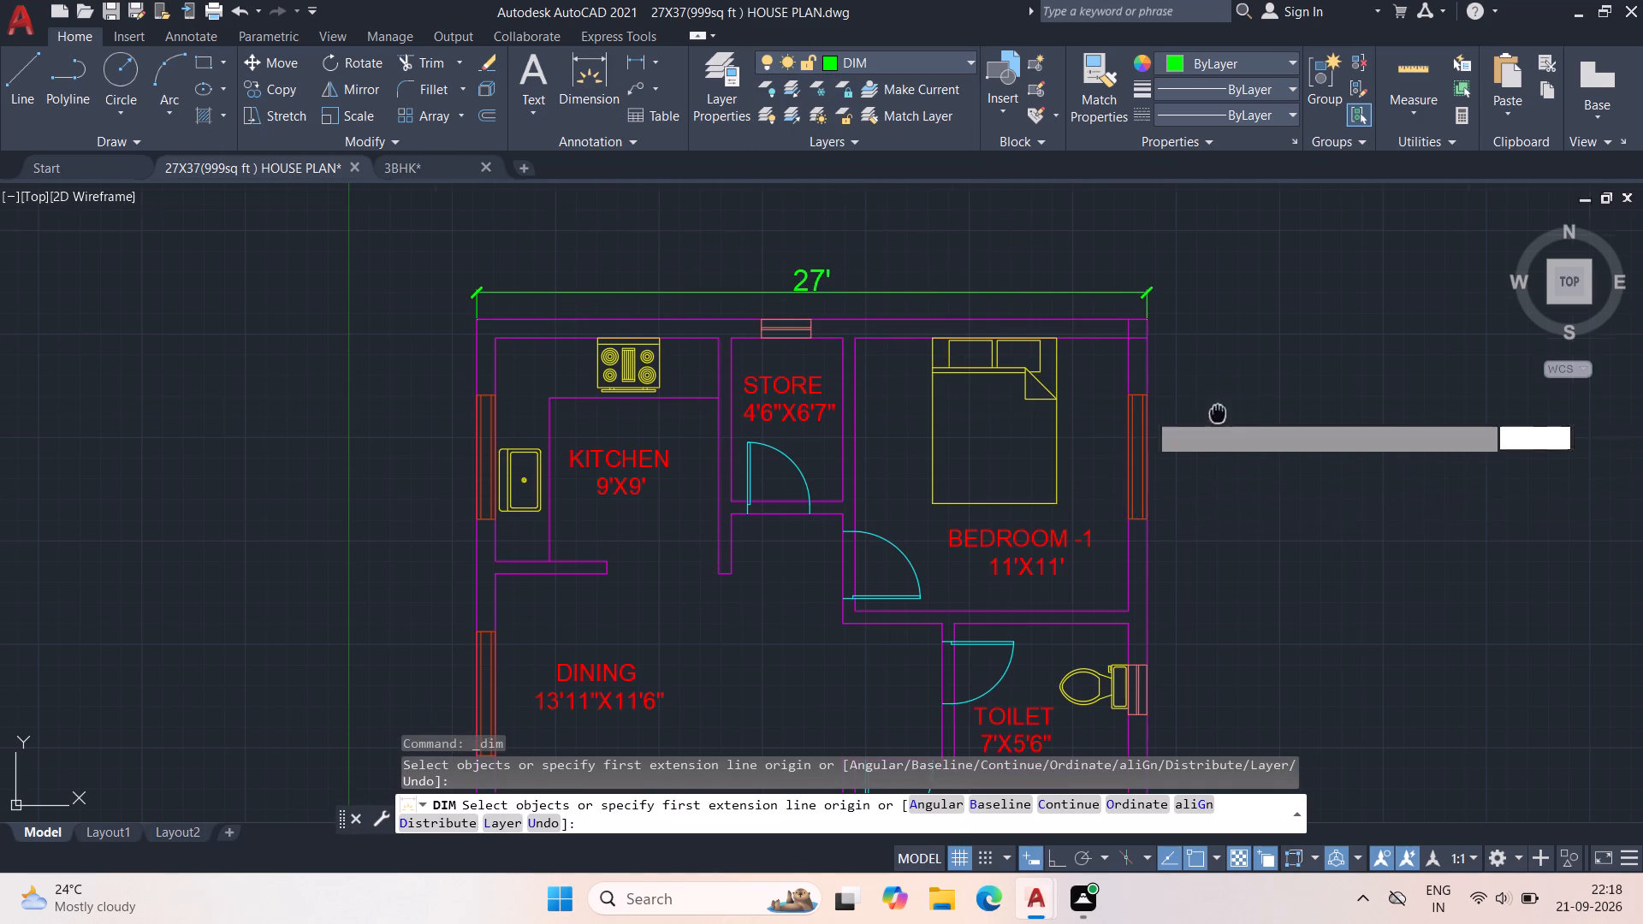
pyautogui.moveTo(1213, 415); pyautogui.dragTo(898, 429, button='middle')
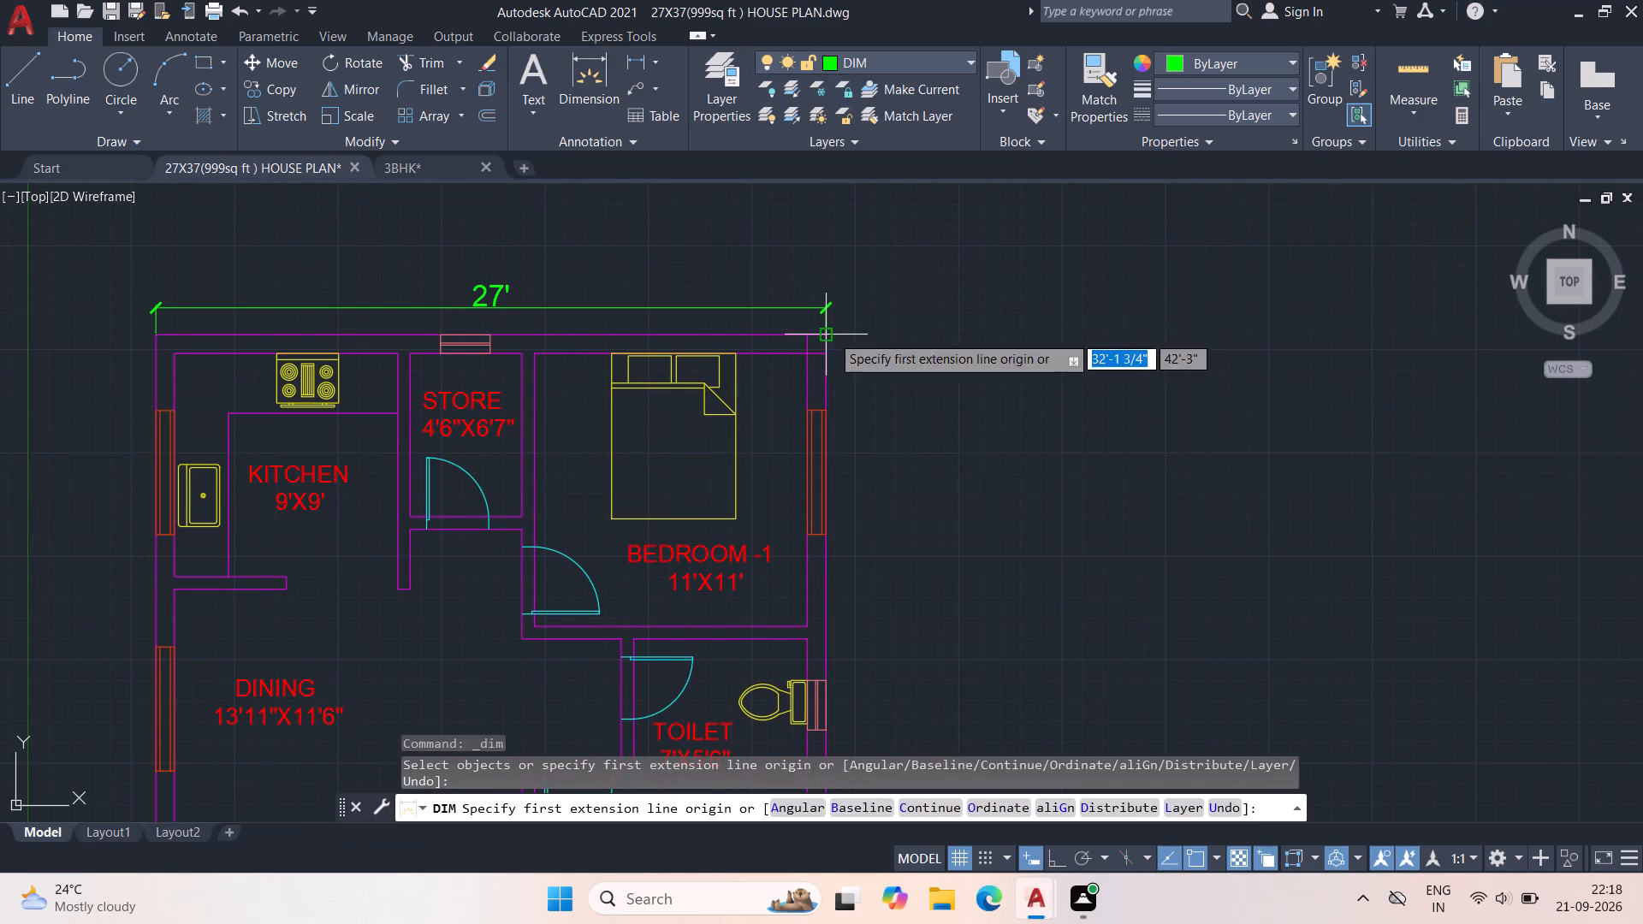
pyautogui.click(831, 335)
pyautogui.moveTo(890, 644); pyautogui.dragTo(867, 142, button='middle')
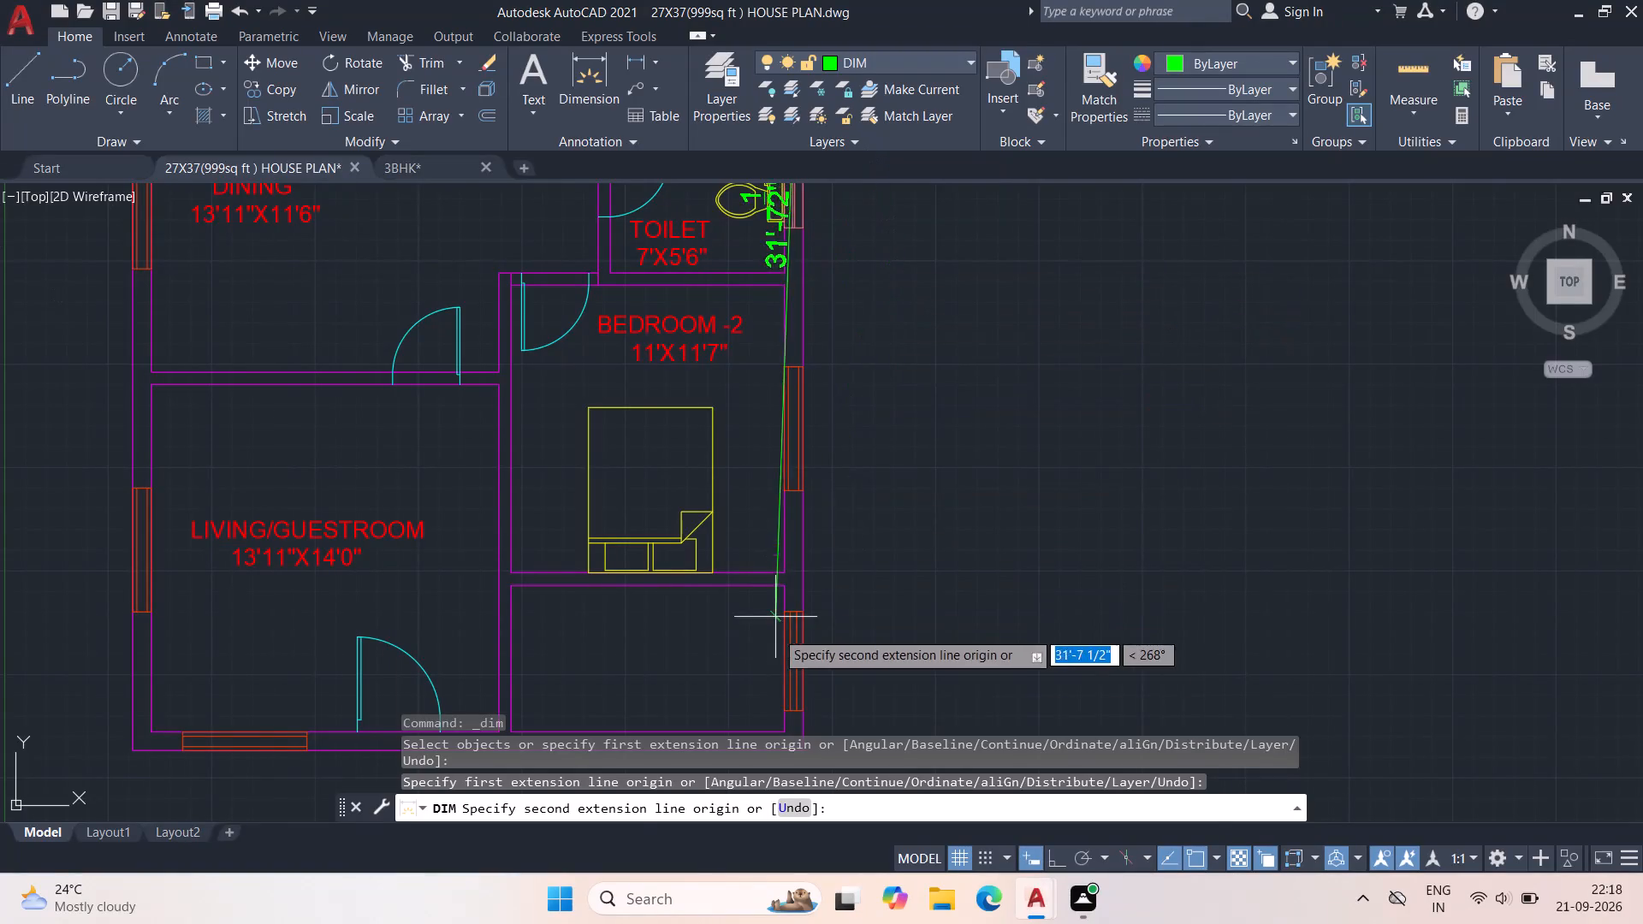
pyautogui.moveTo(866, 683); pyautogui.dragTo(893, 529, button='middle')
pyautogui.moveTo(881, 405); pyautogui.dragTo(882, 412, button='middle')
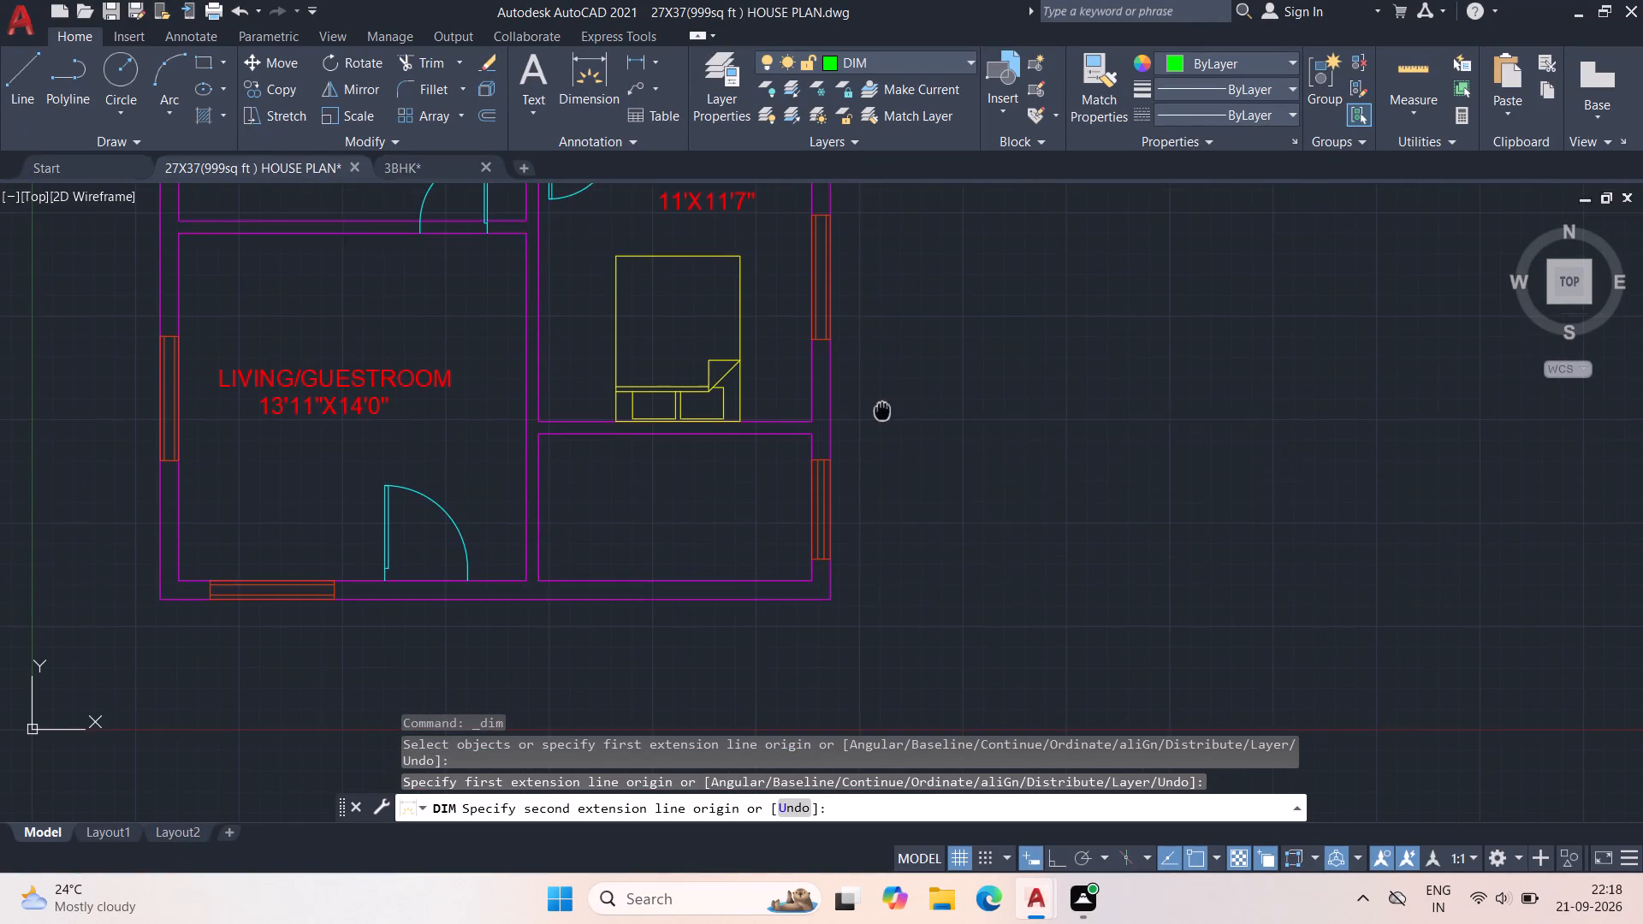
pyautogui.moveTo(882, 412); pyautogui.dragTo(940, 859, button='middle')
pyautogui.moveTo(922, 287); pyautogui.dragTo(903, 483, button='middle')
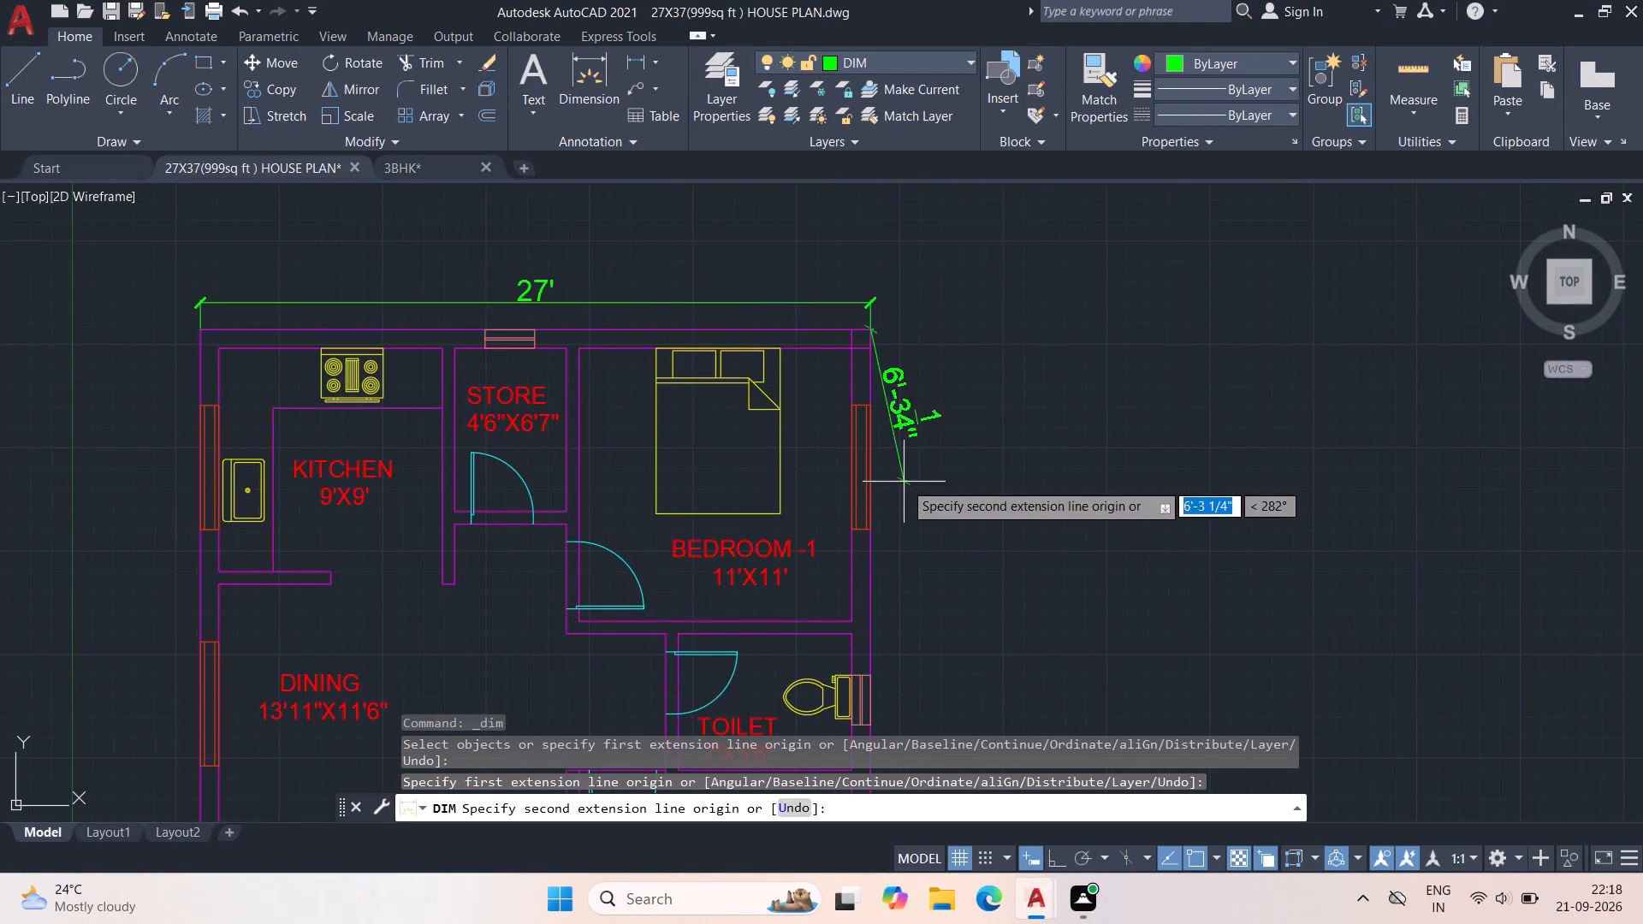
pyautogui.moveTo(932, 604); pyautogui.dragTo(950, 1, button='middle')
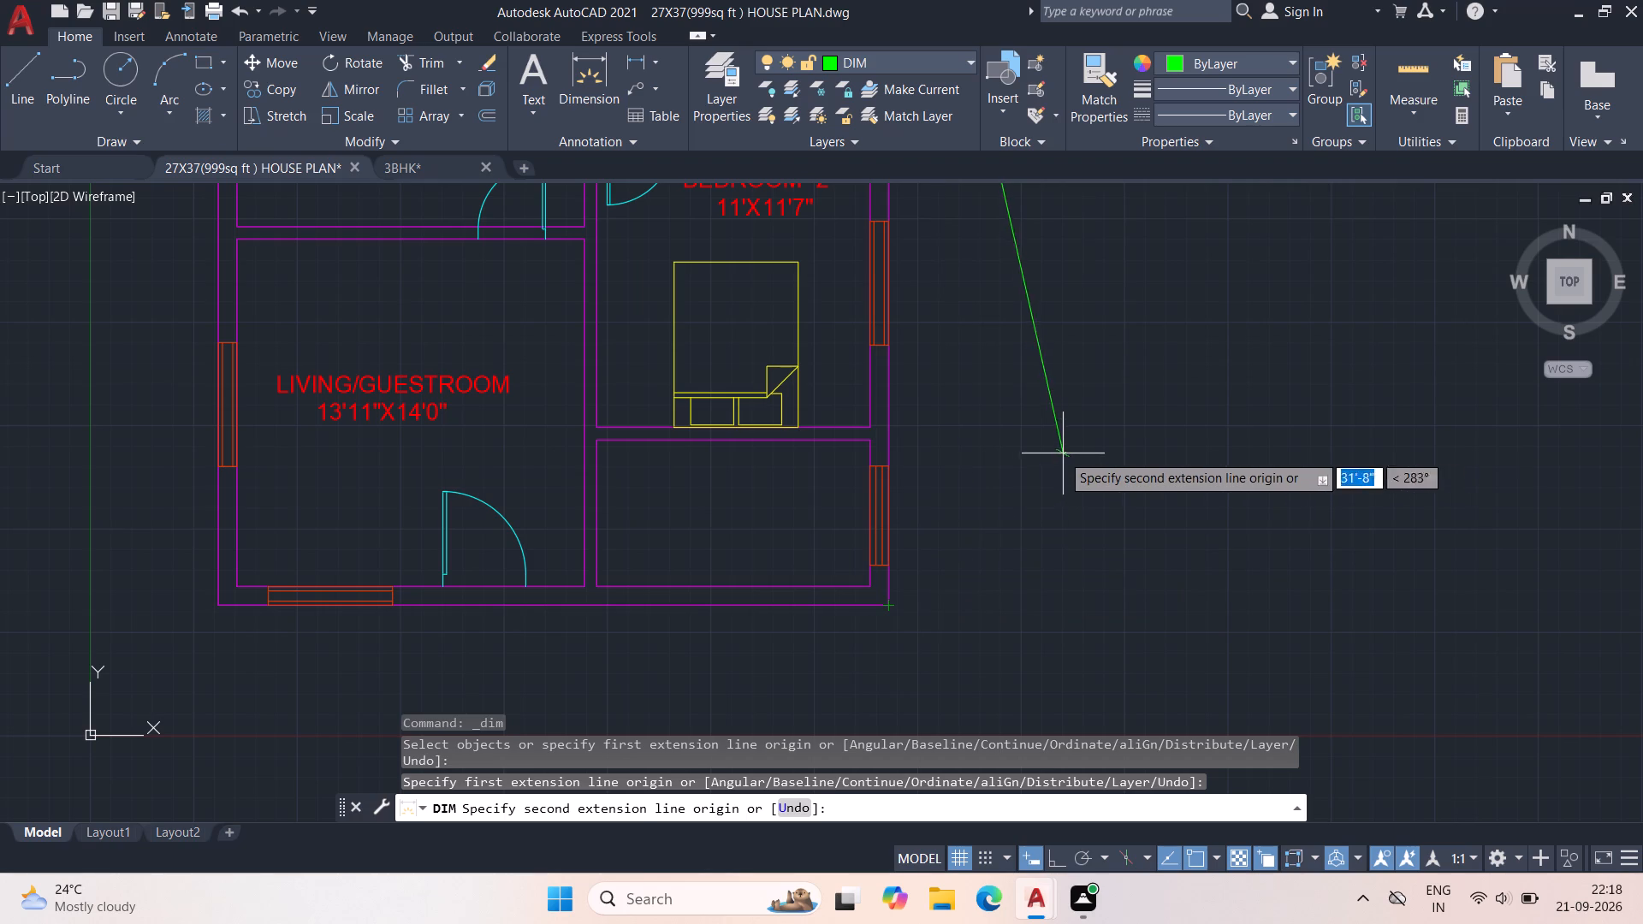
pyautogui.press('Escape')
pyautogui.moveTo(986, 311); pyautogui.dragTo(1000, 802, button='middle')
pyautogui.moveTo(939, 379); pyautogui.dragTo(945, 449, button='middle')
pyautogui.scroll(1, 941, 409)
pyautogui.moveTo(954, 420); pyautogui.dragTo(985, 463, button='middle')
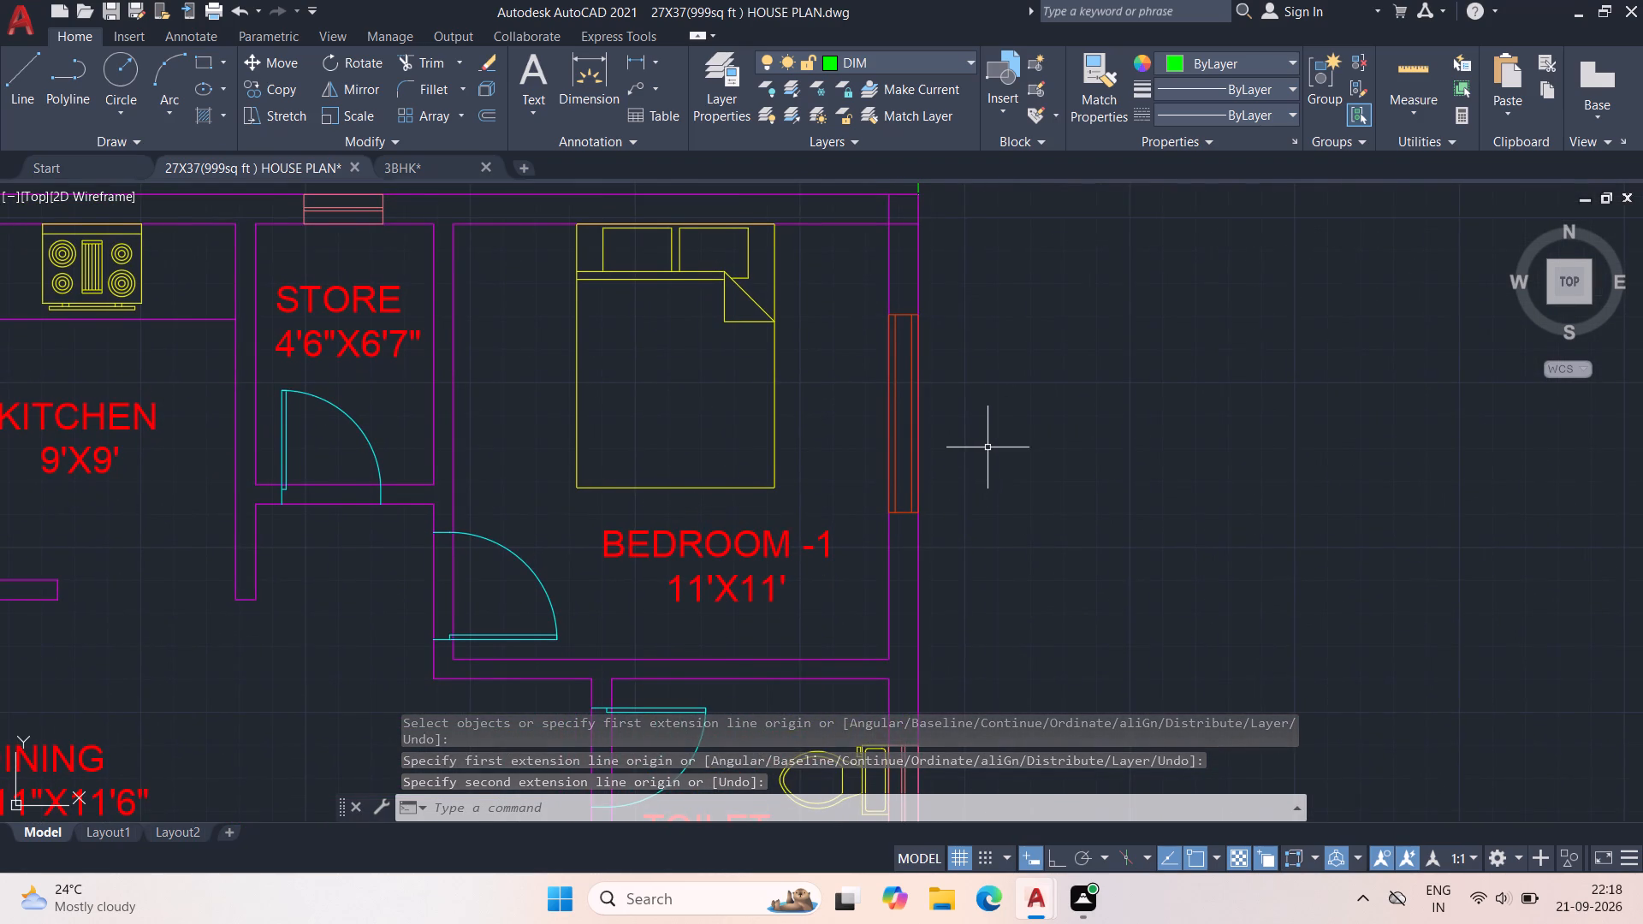
# Dimension BEDROOM -1's inside length between its upper and lower wall faces, placing the dimension just outside the east wall.
pyautogui.moveTo(990, 444); pyautogui.dragTo(994, 435, button='middle')
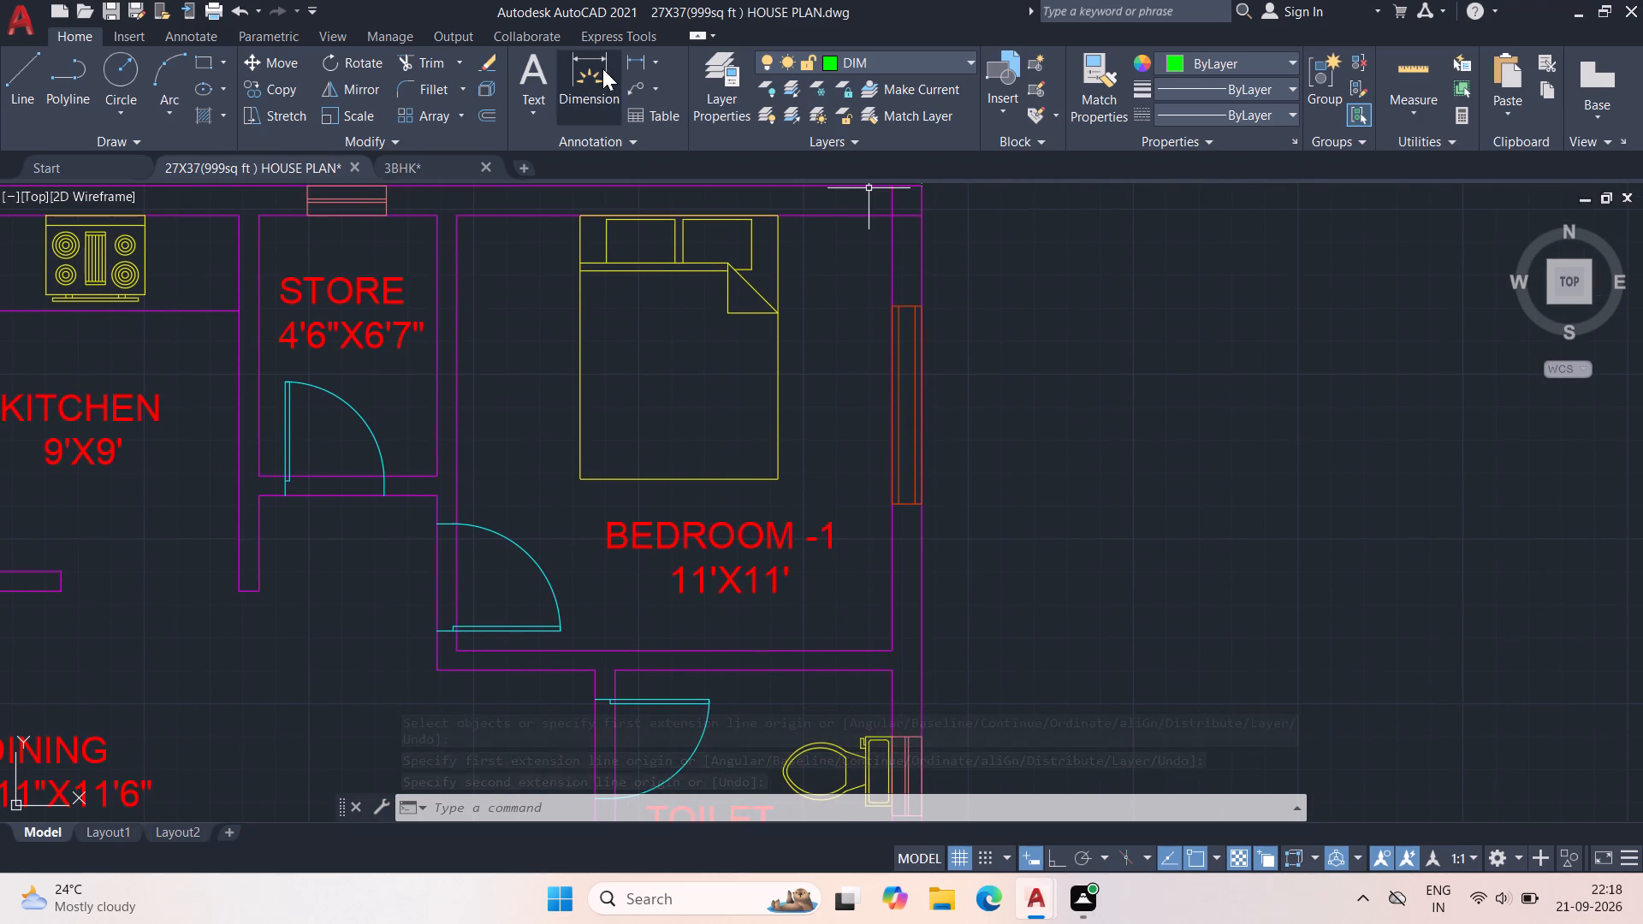
pyautogui.click(605, 65)
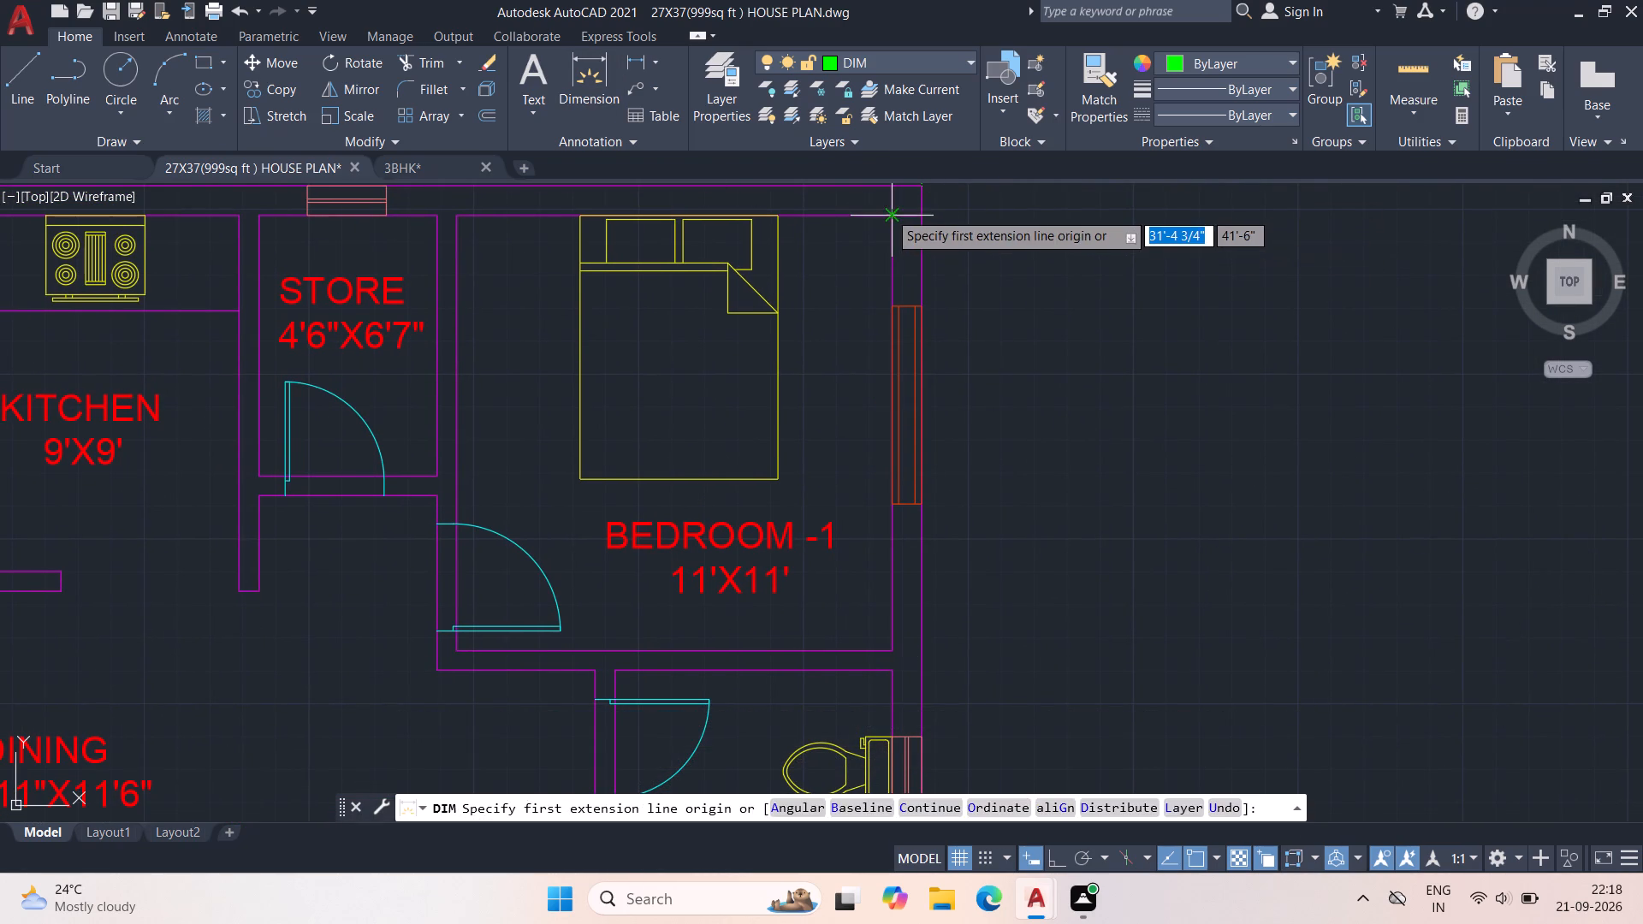
pyautogui.click(888, 211)
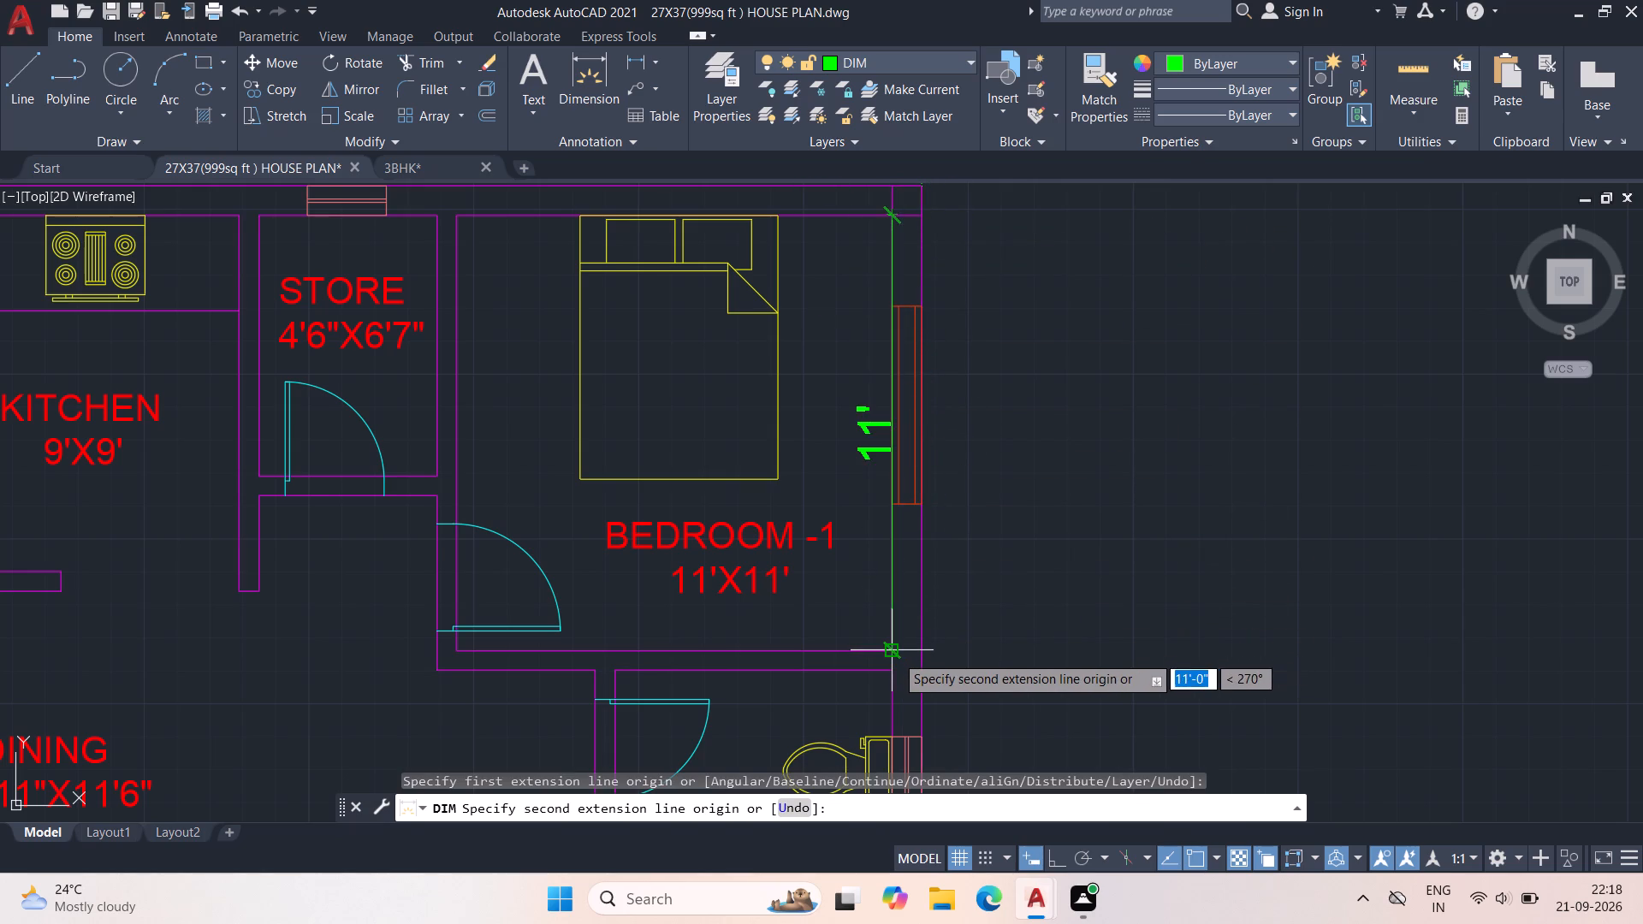
pyautogui.click(895, 654)
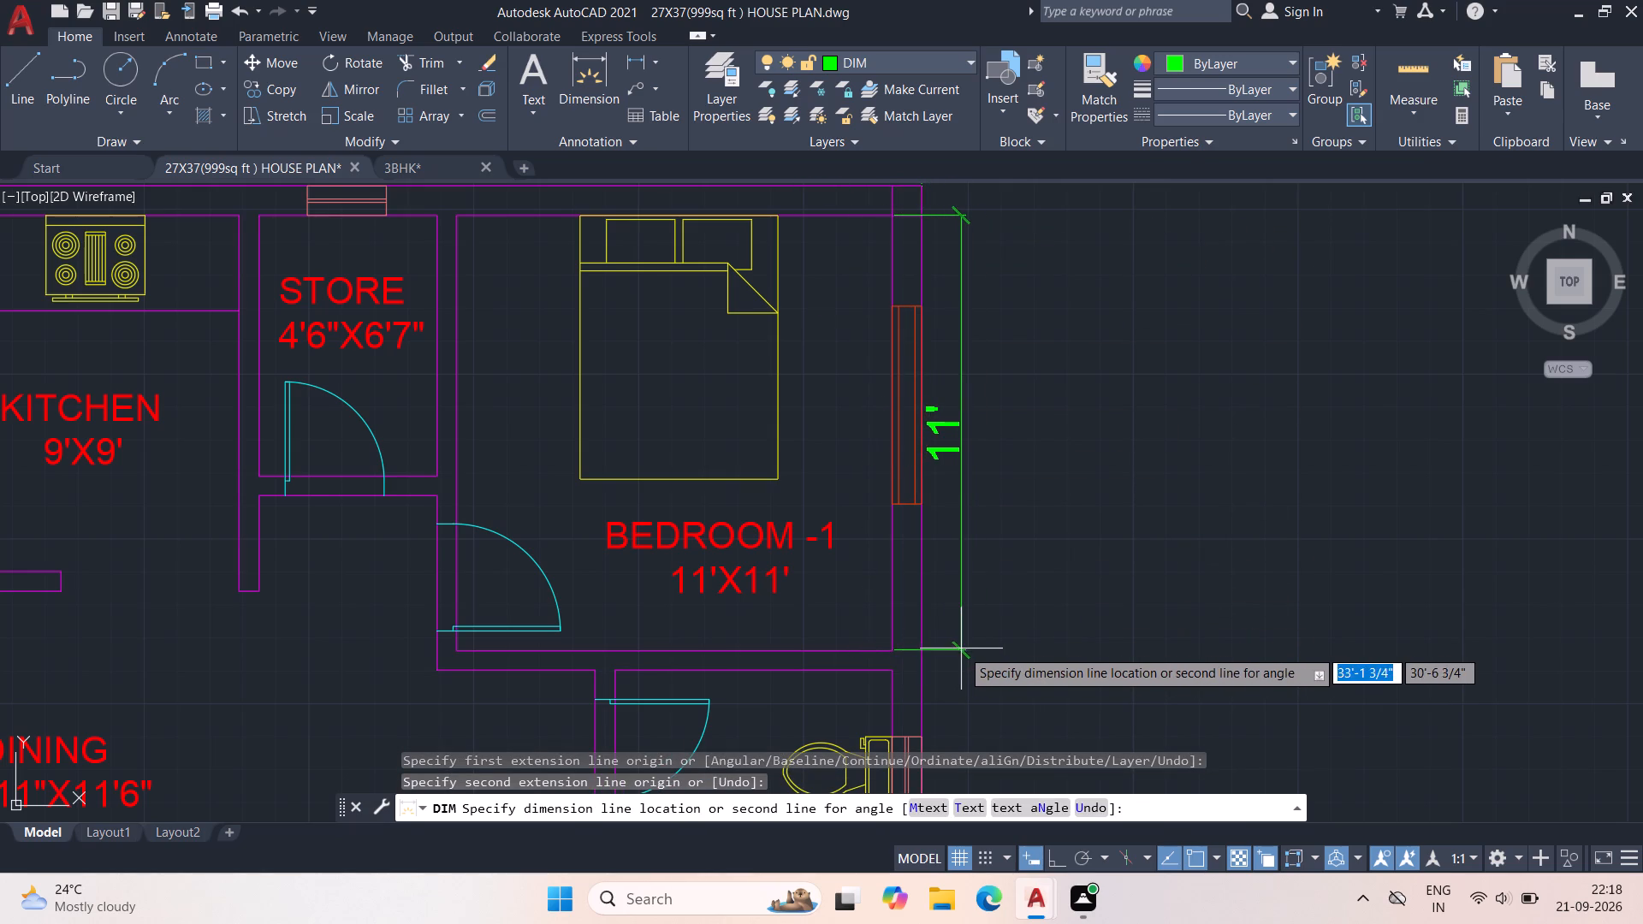
pyautogui.click(969, 641)
# Dimension the TOILET's inside length along the east wall, placing it outside in line with the BEDROOM -1 dimension.
pyautogui.moveTo(1022, 641); pyautogui.dragTo(1017, 281, button='middle')
pyautogui.click(888, 307)
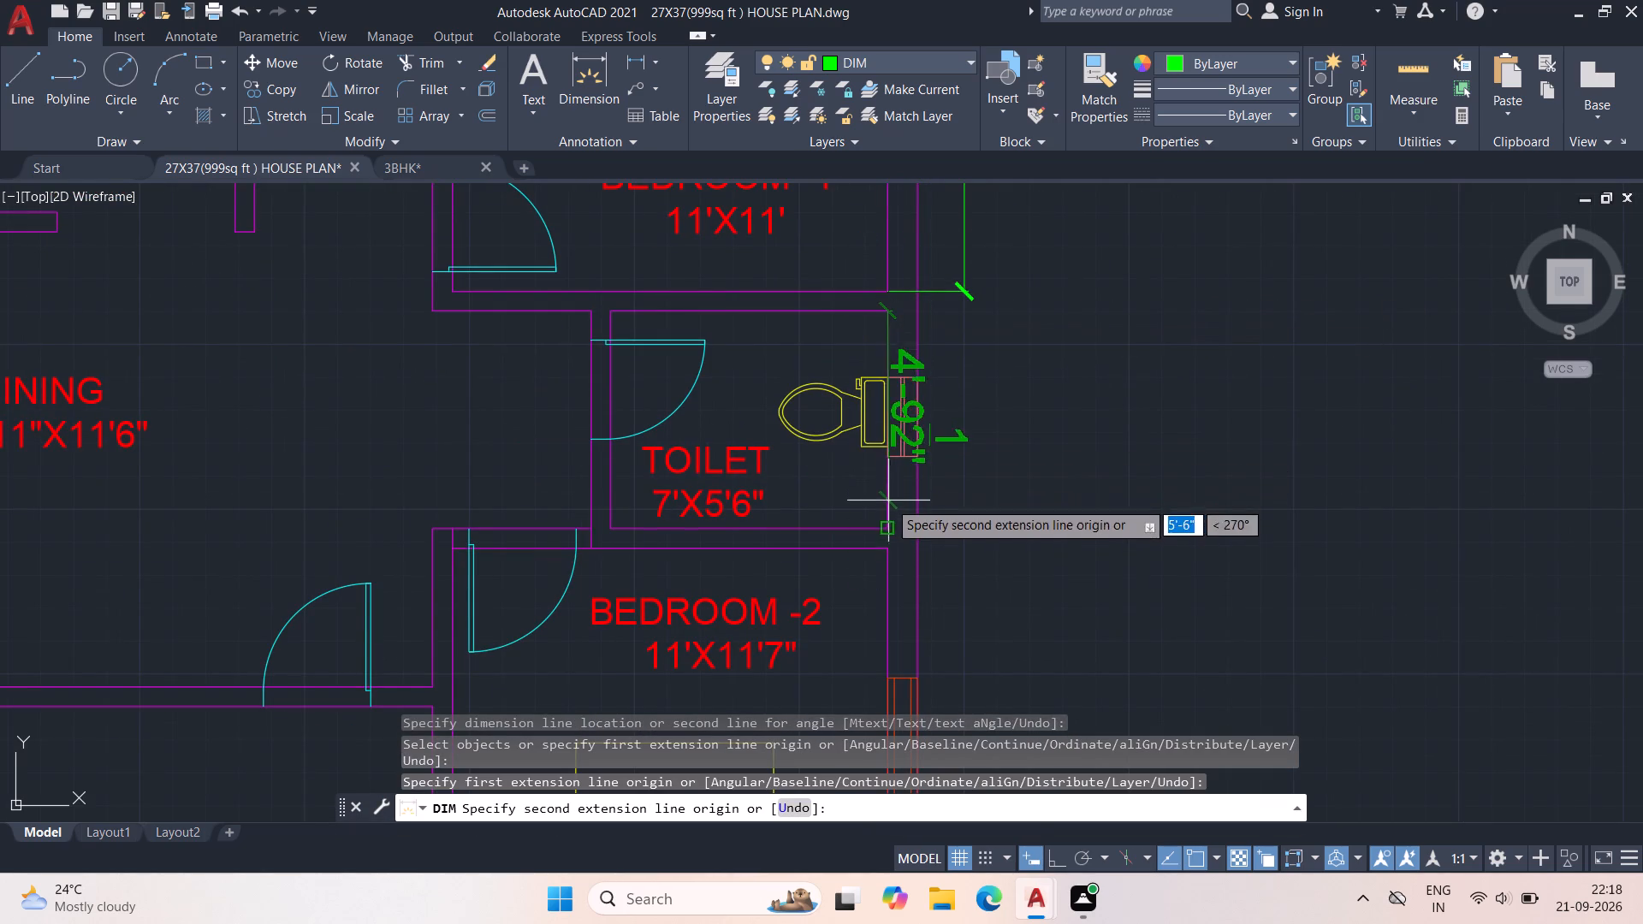
pyautogui.click(888, 528)
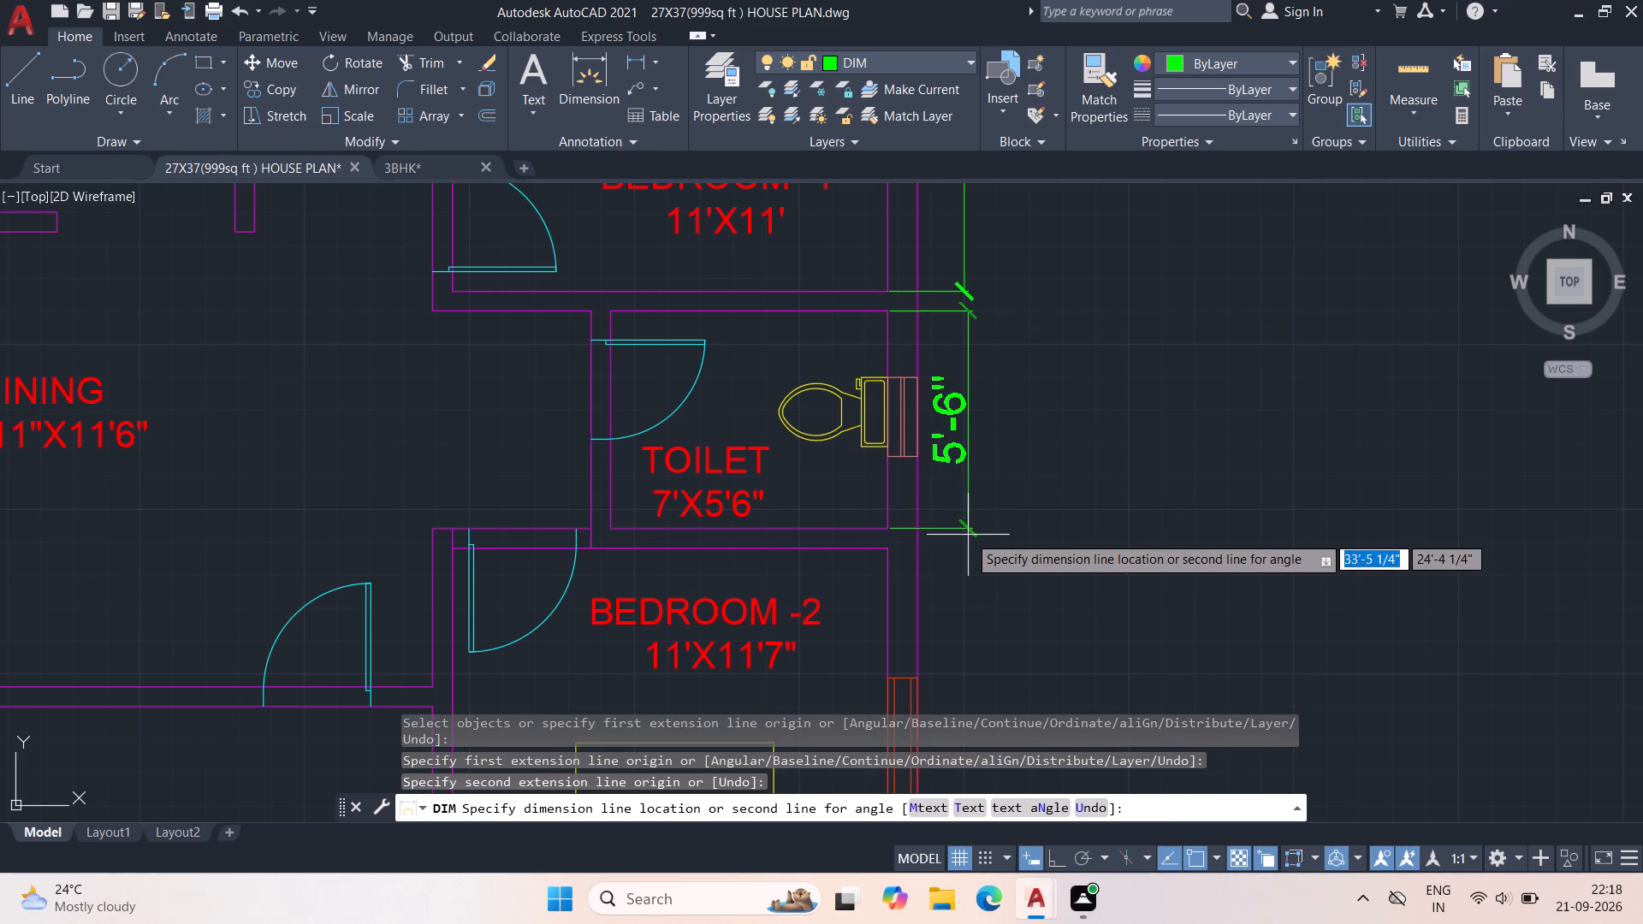
pyautogui.click(966, 533)
# Dimension BEDROOM -2's inside length along the east wall, placing the dimension outside the house below the toilet's dimension.
pyautogui.moveTo(973, 560); pyautogui.dragTo(952, 289, button='middle')
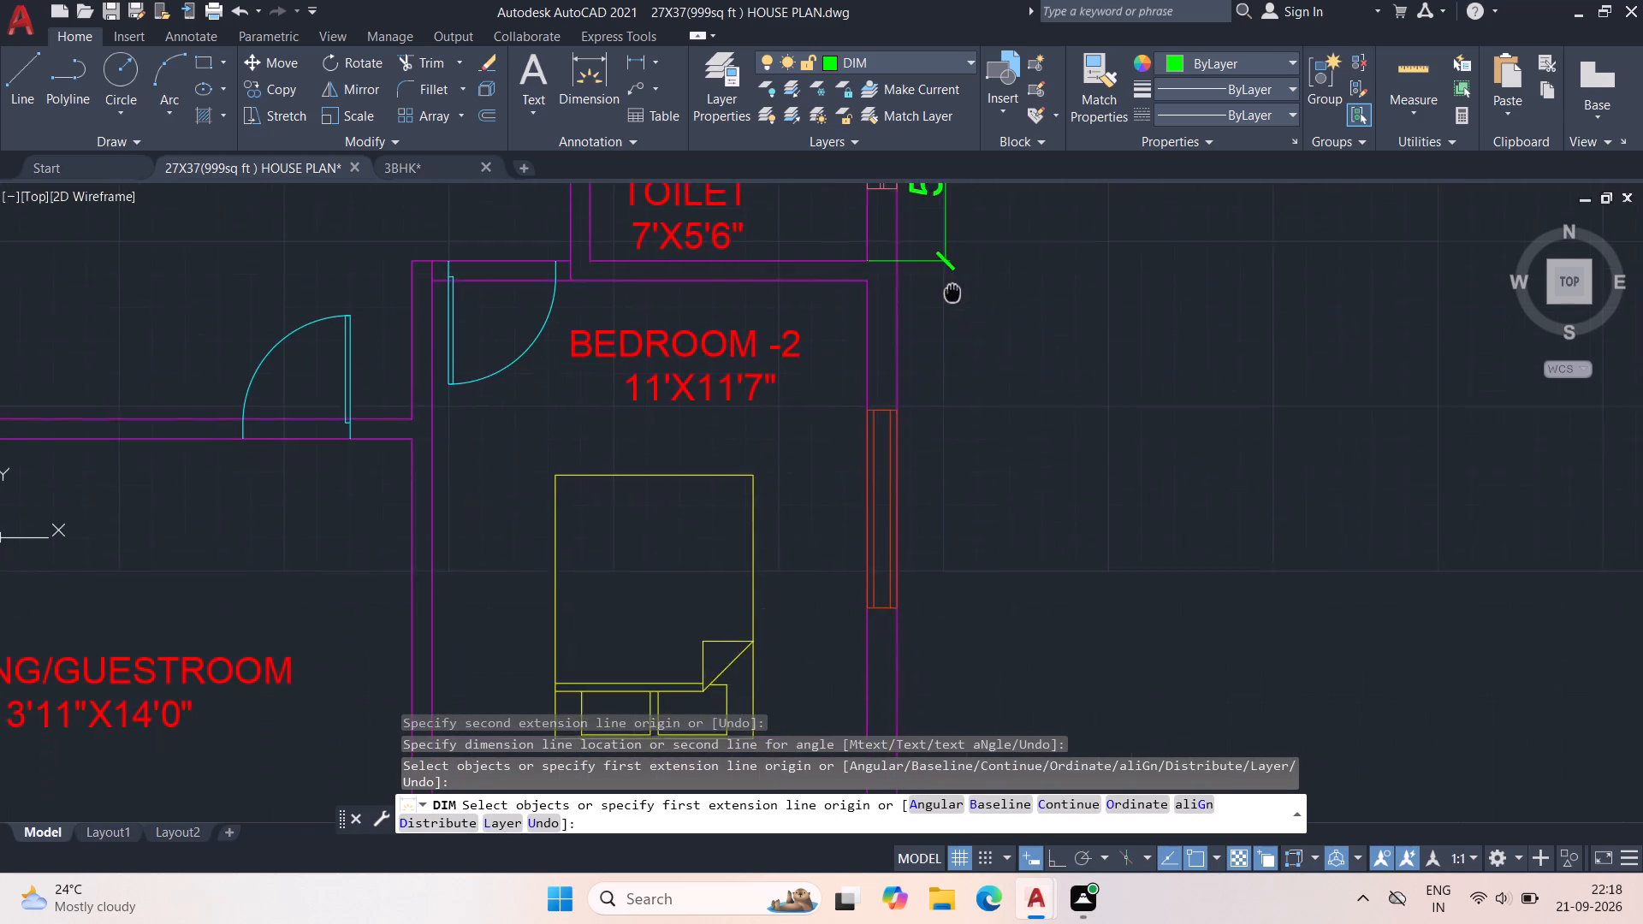
pyautogui.moveTo(952, 289); pyautogui.dragTo(955, 228, button='middle')
pyautogui.click(872, 220)
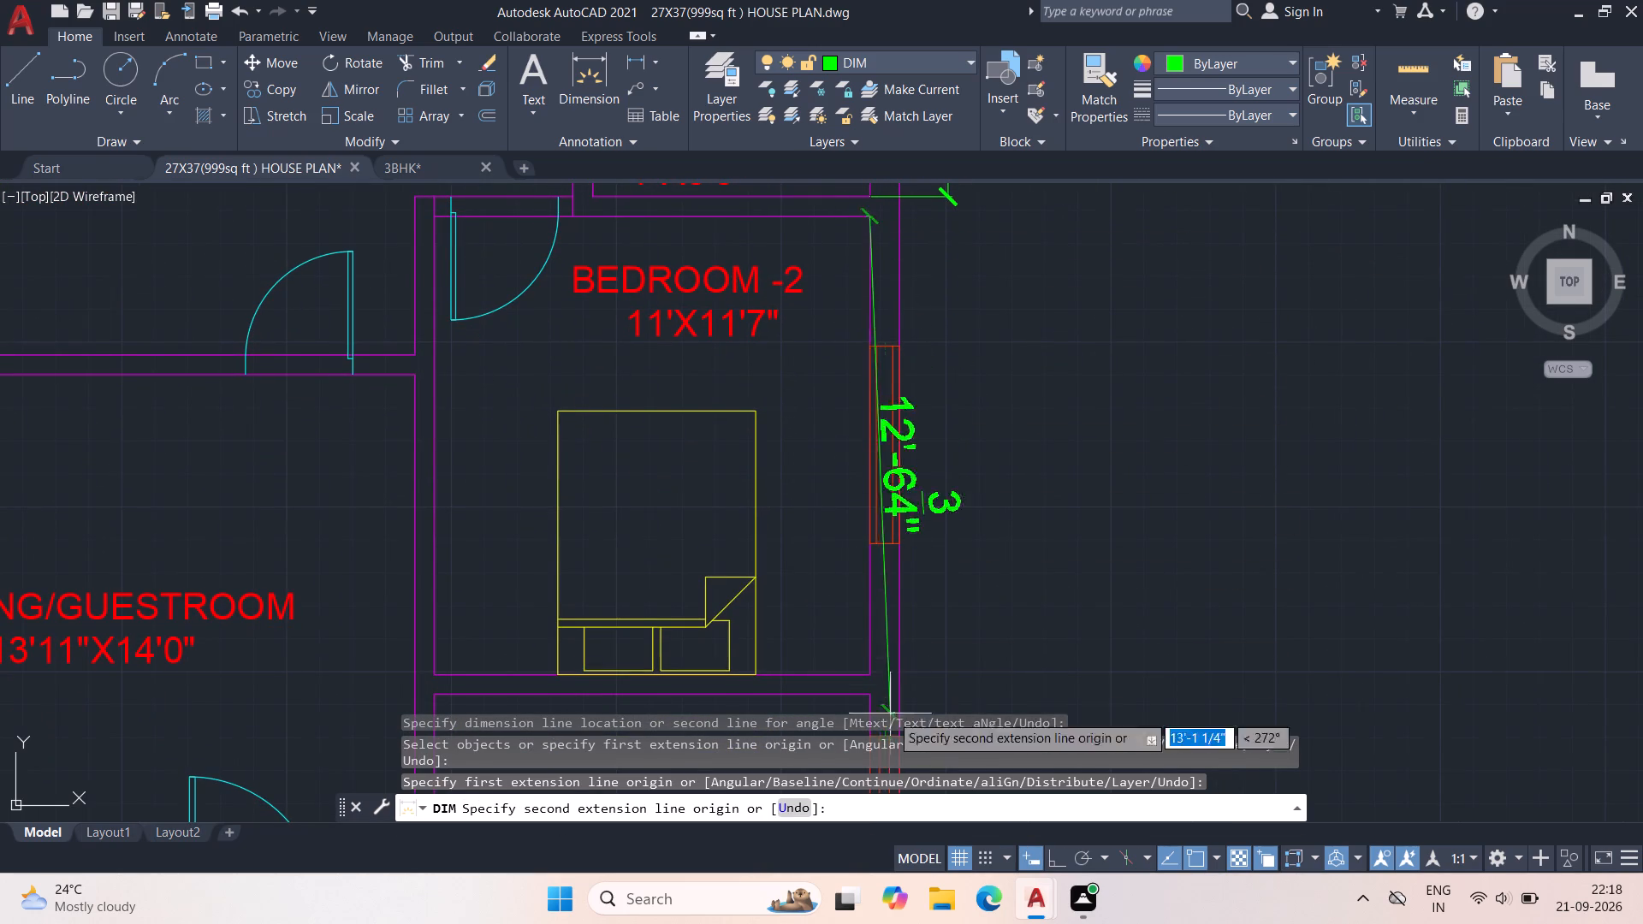
pyautogui.moveTo(883, 570); pyautogui.dragTo(910, 341, button='middle')
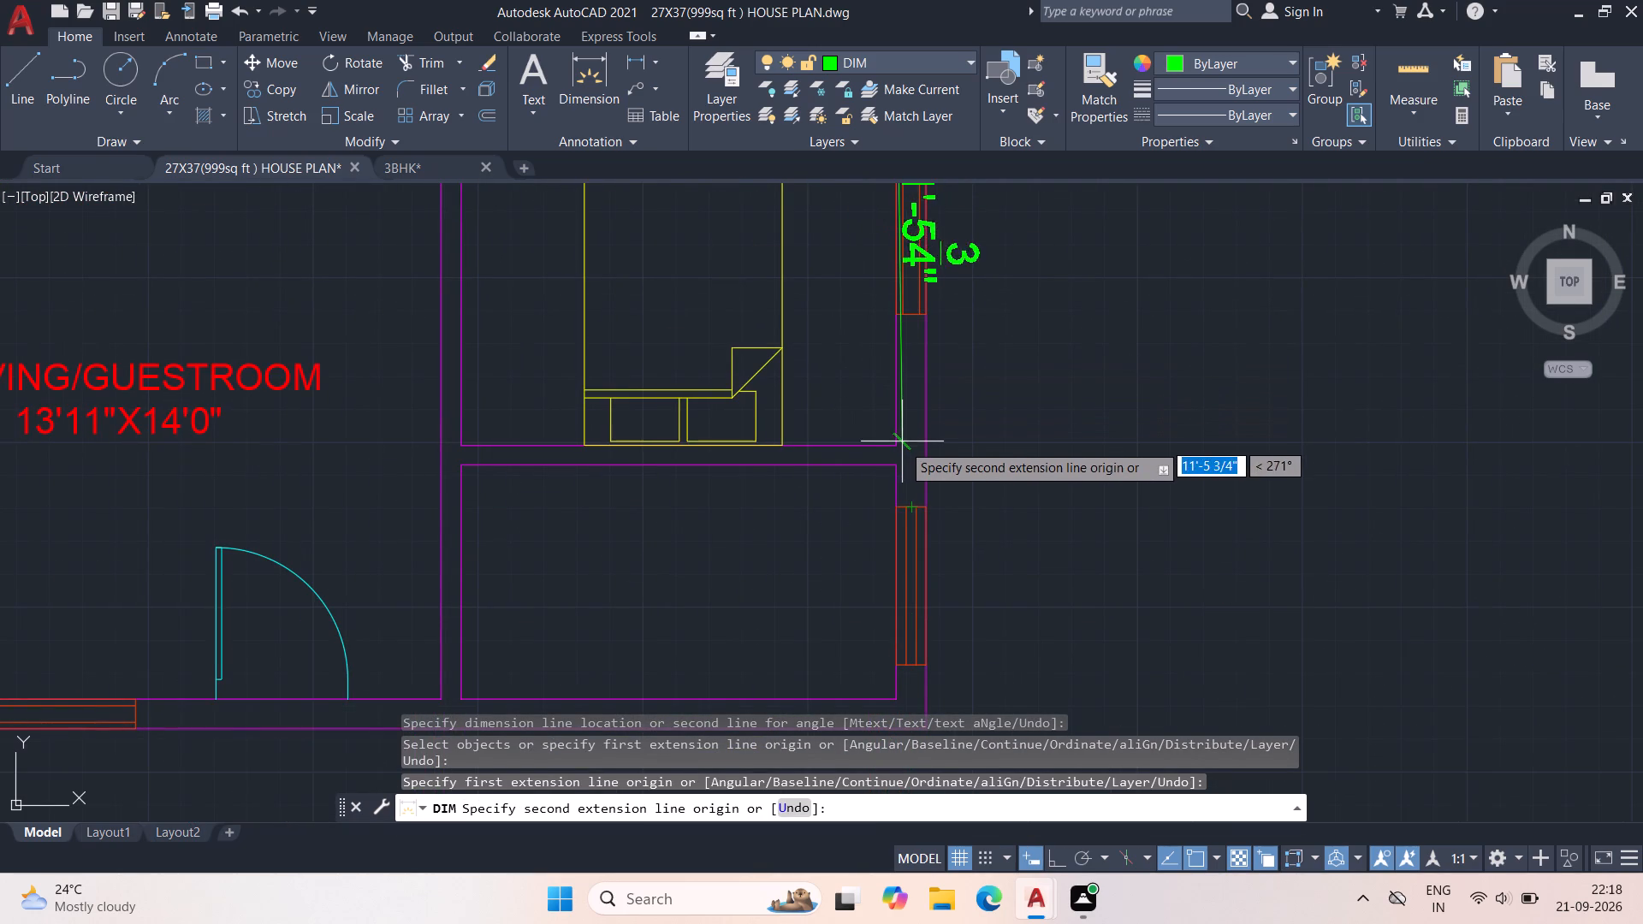
pyautogui.click(899, 445)
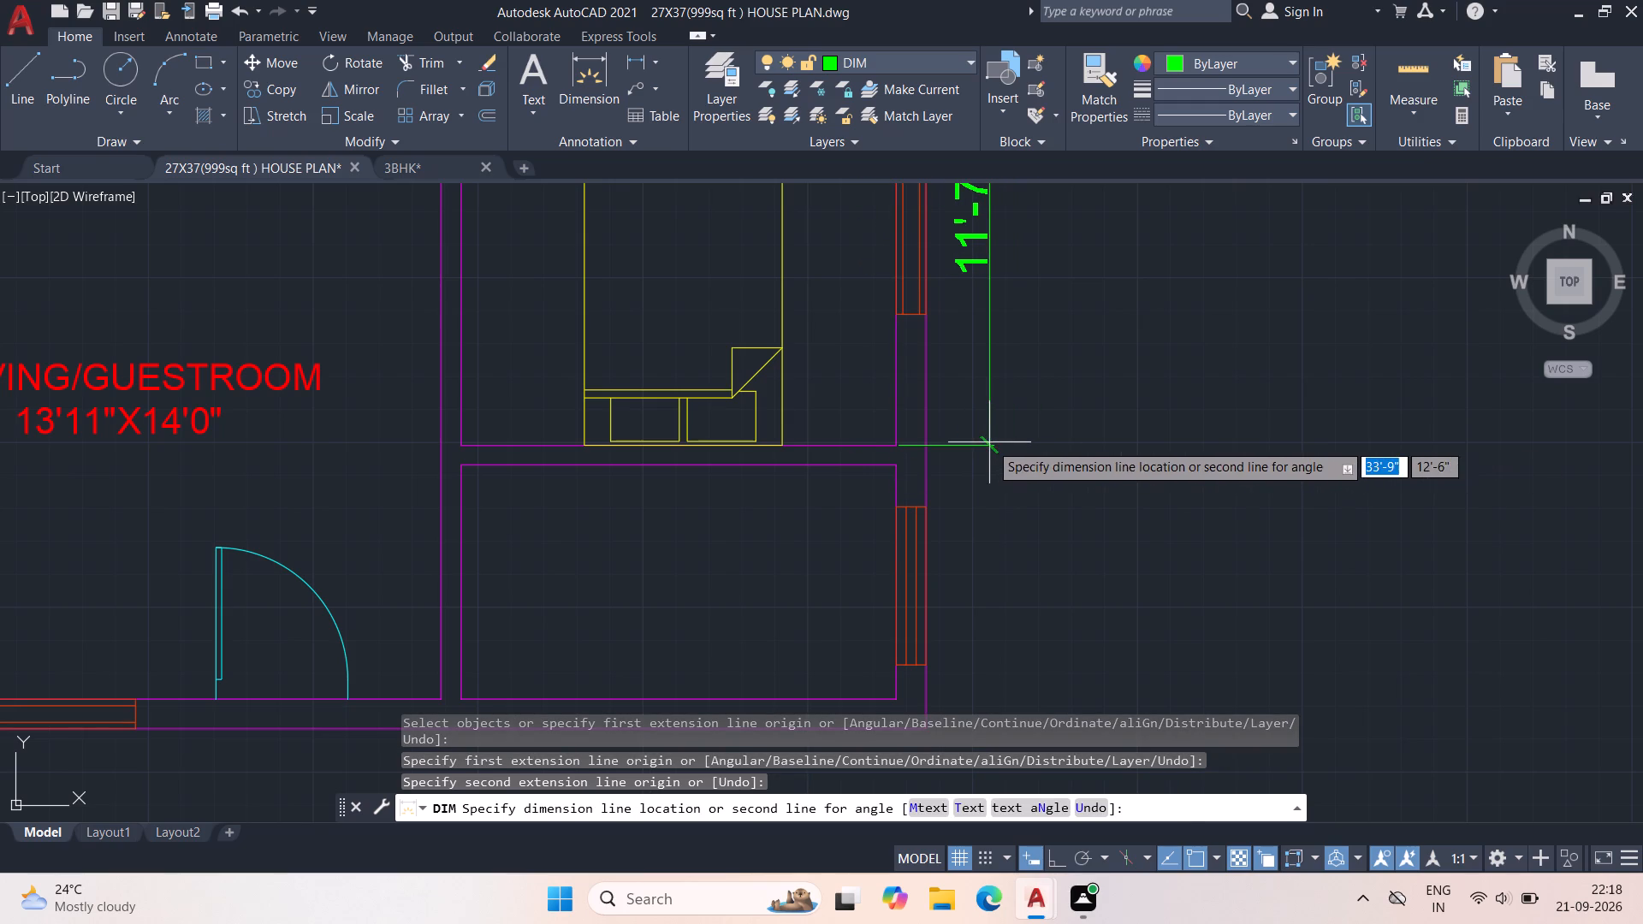
pyautogui.click(987, 438)
# Dimension the house's overall outer length from the northeast to the southeast corner, placed outside the room dimensions.
pyautogui.scroll(-3, 999, 433)
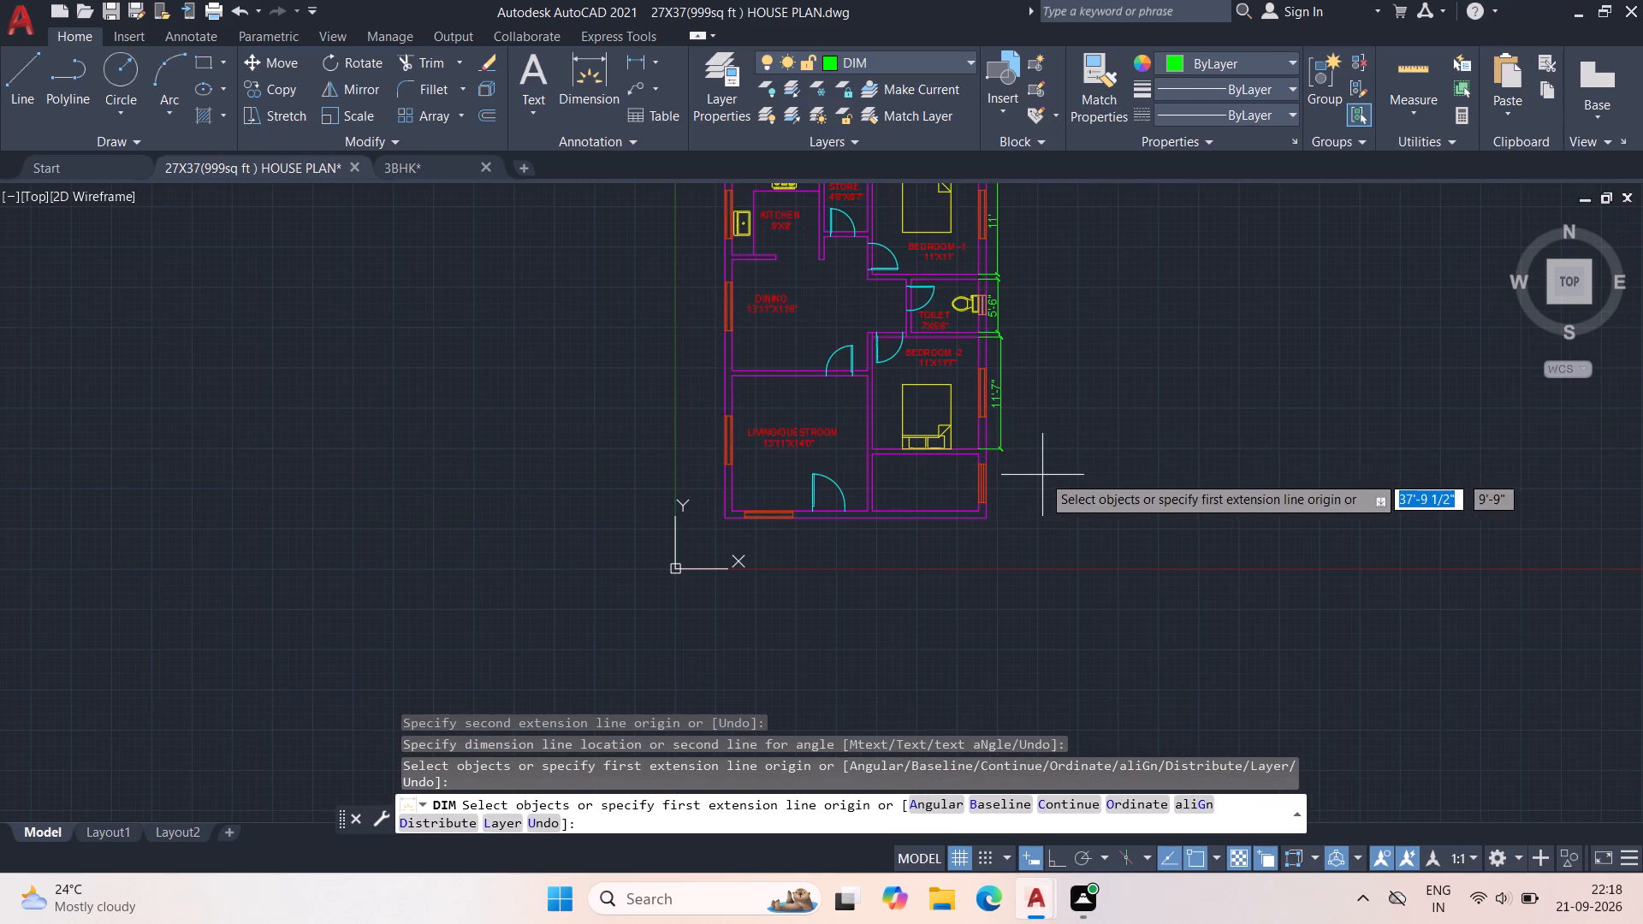
pyautogui.moveTo(1041, 483); pyautogui.dragTo(1021, 637, button='middle')
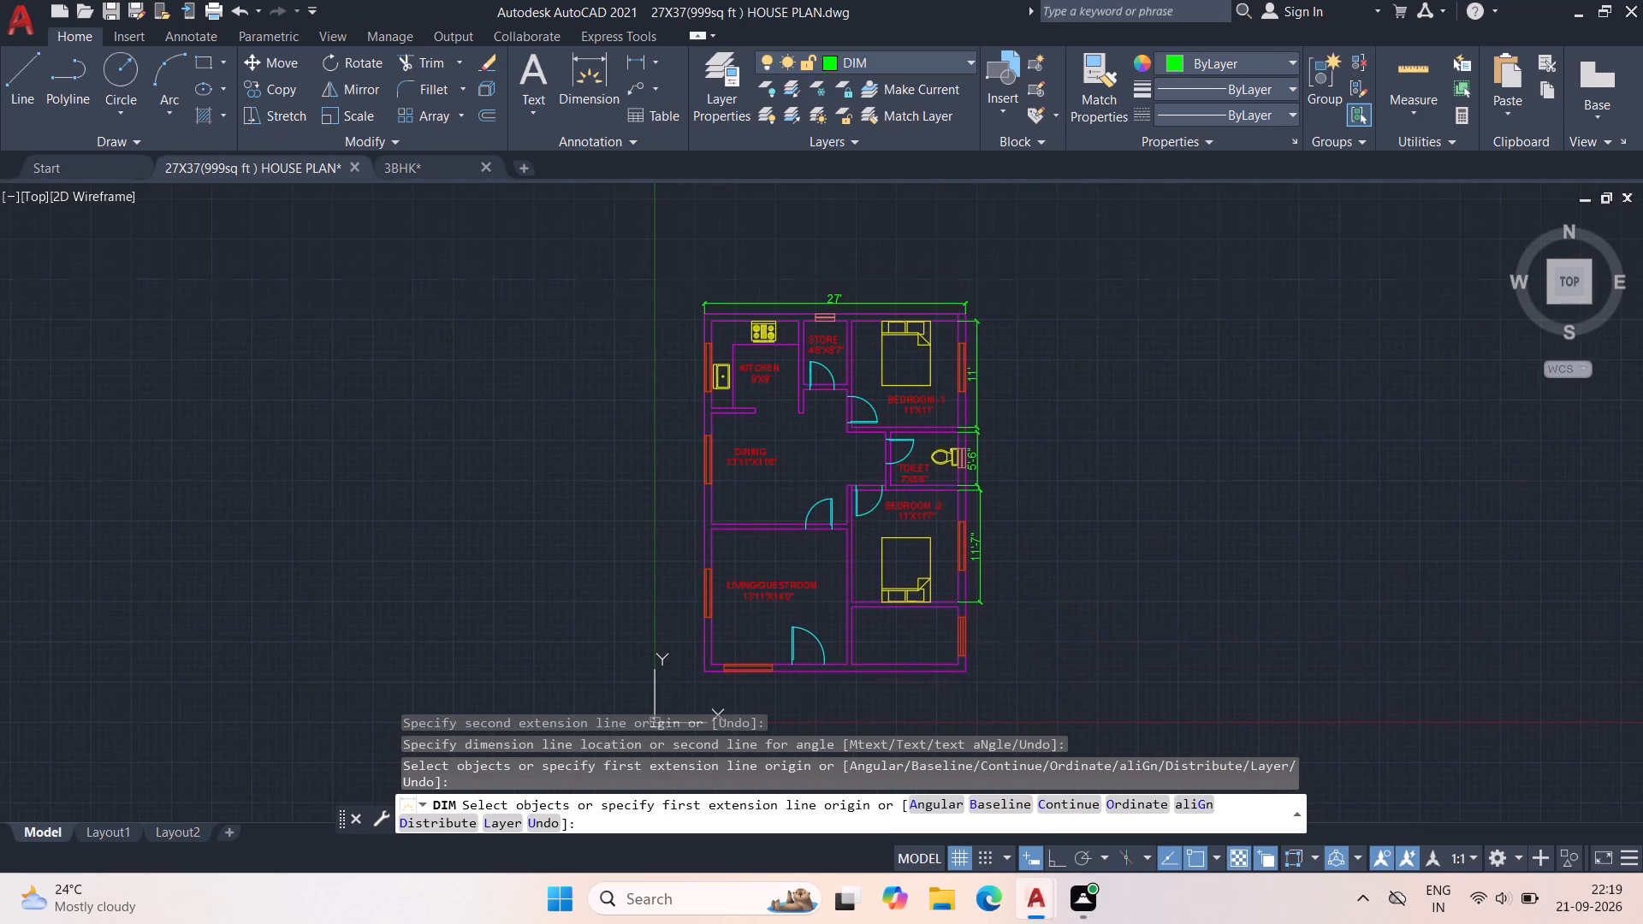
pyautogui.scroll(3, 994, 337)
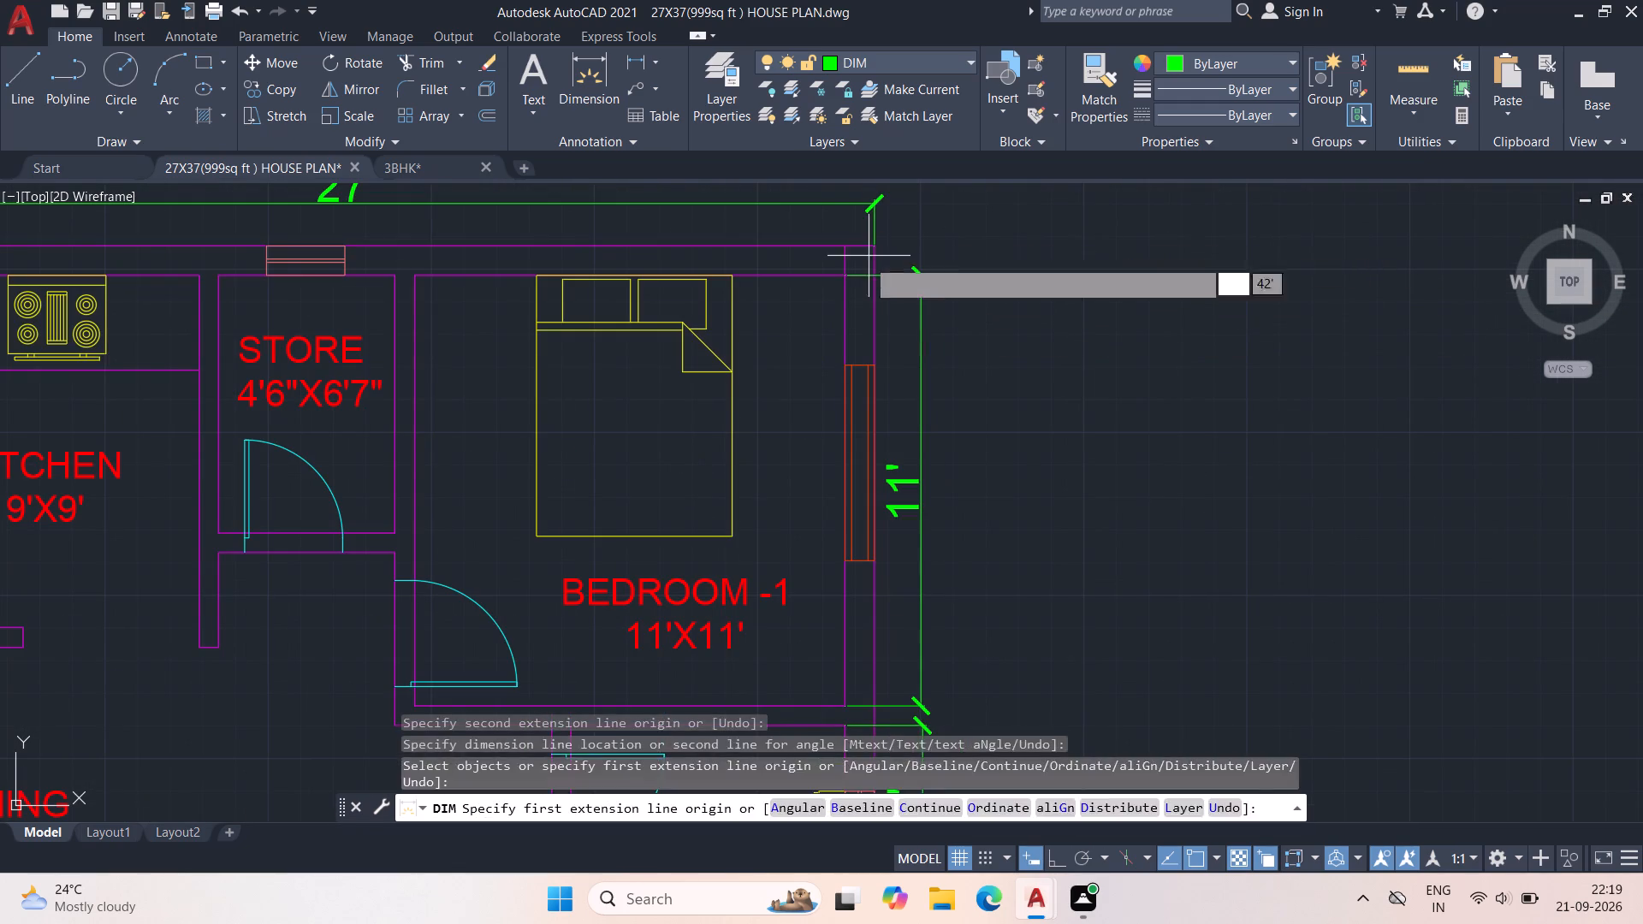
pyautogui.click(877, 249)
pyautogui.scroll(-3, 903, 499)
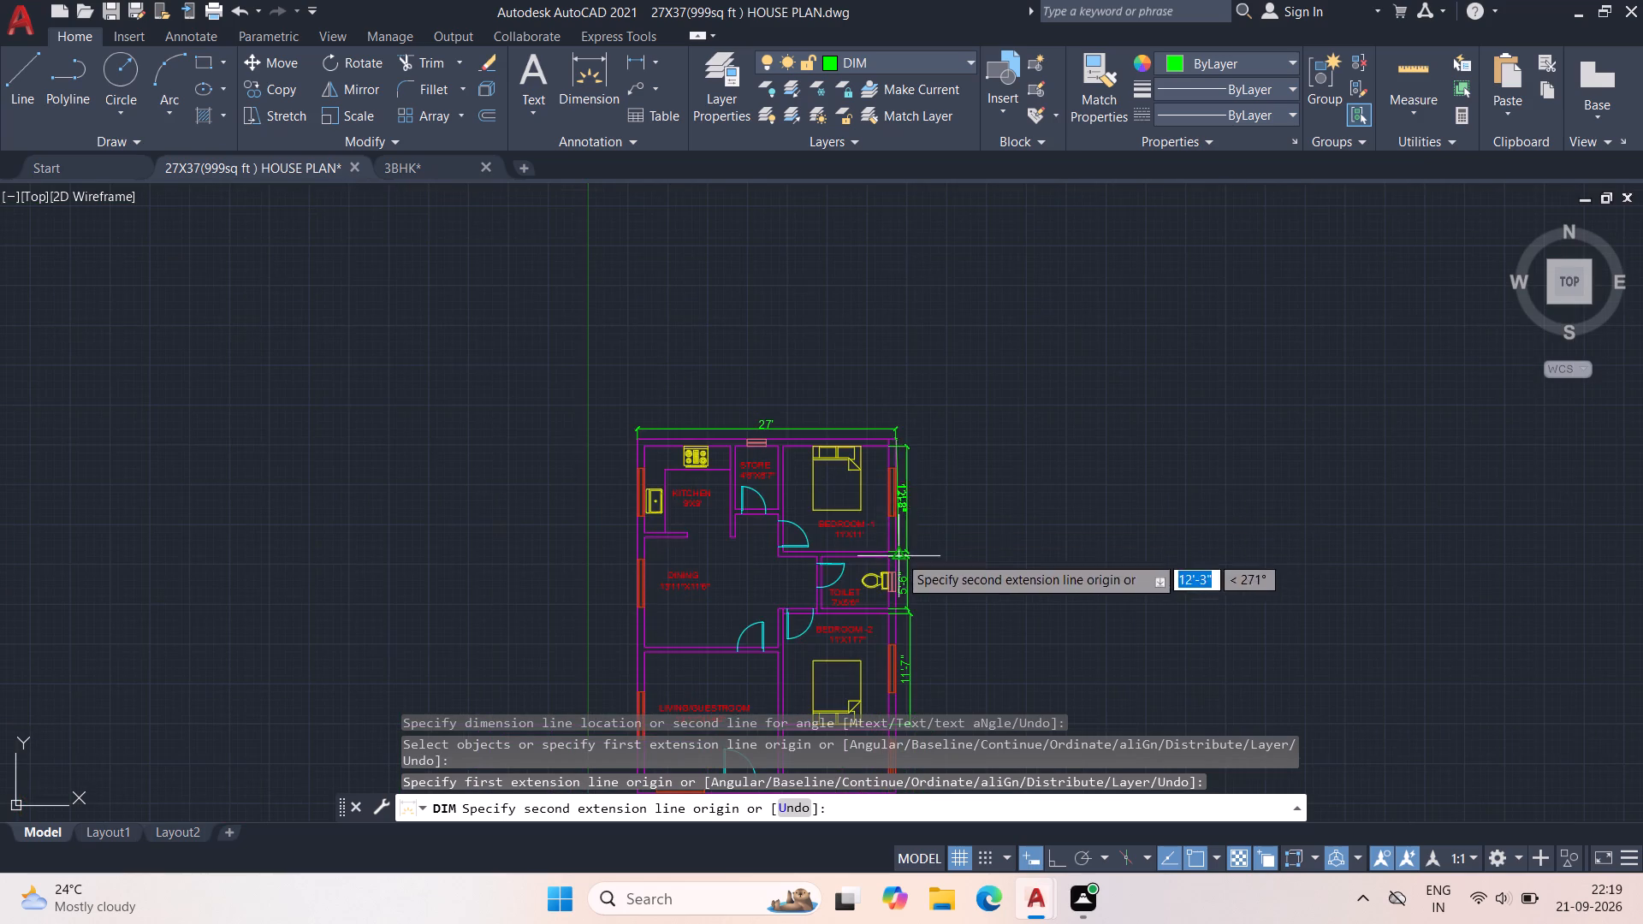
pyautogui.moveTo(899, 555); pyautogui.dragTo(960, 234, button='middle')
pyautogui.scroll(3, 962, 432)
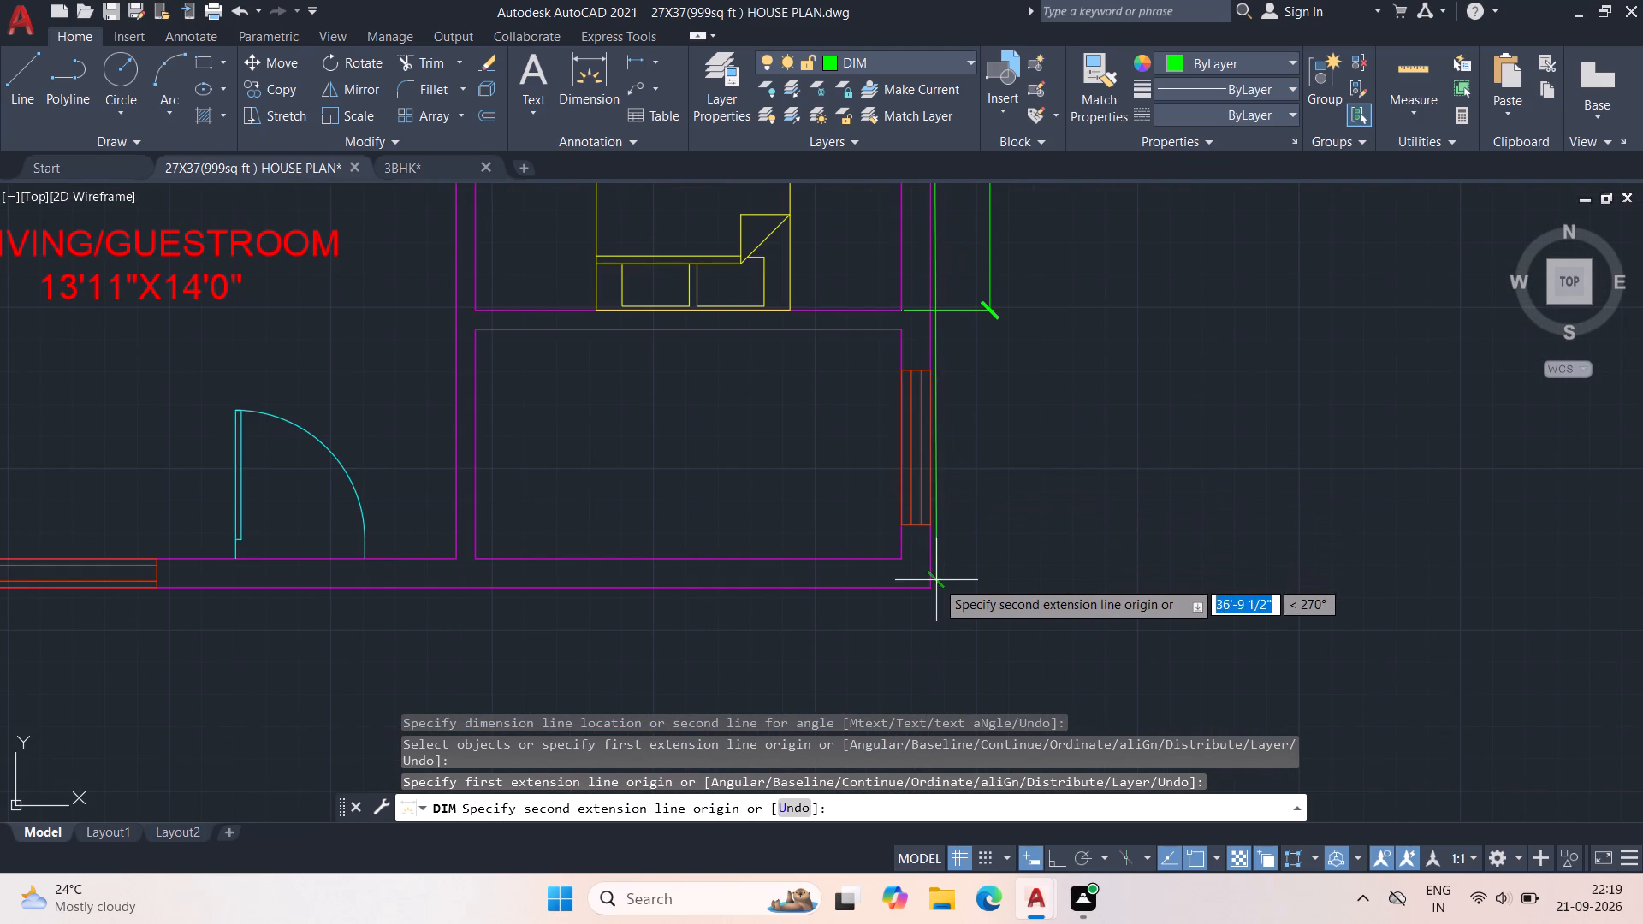
pyautogui.click(933, 589)
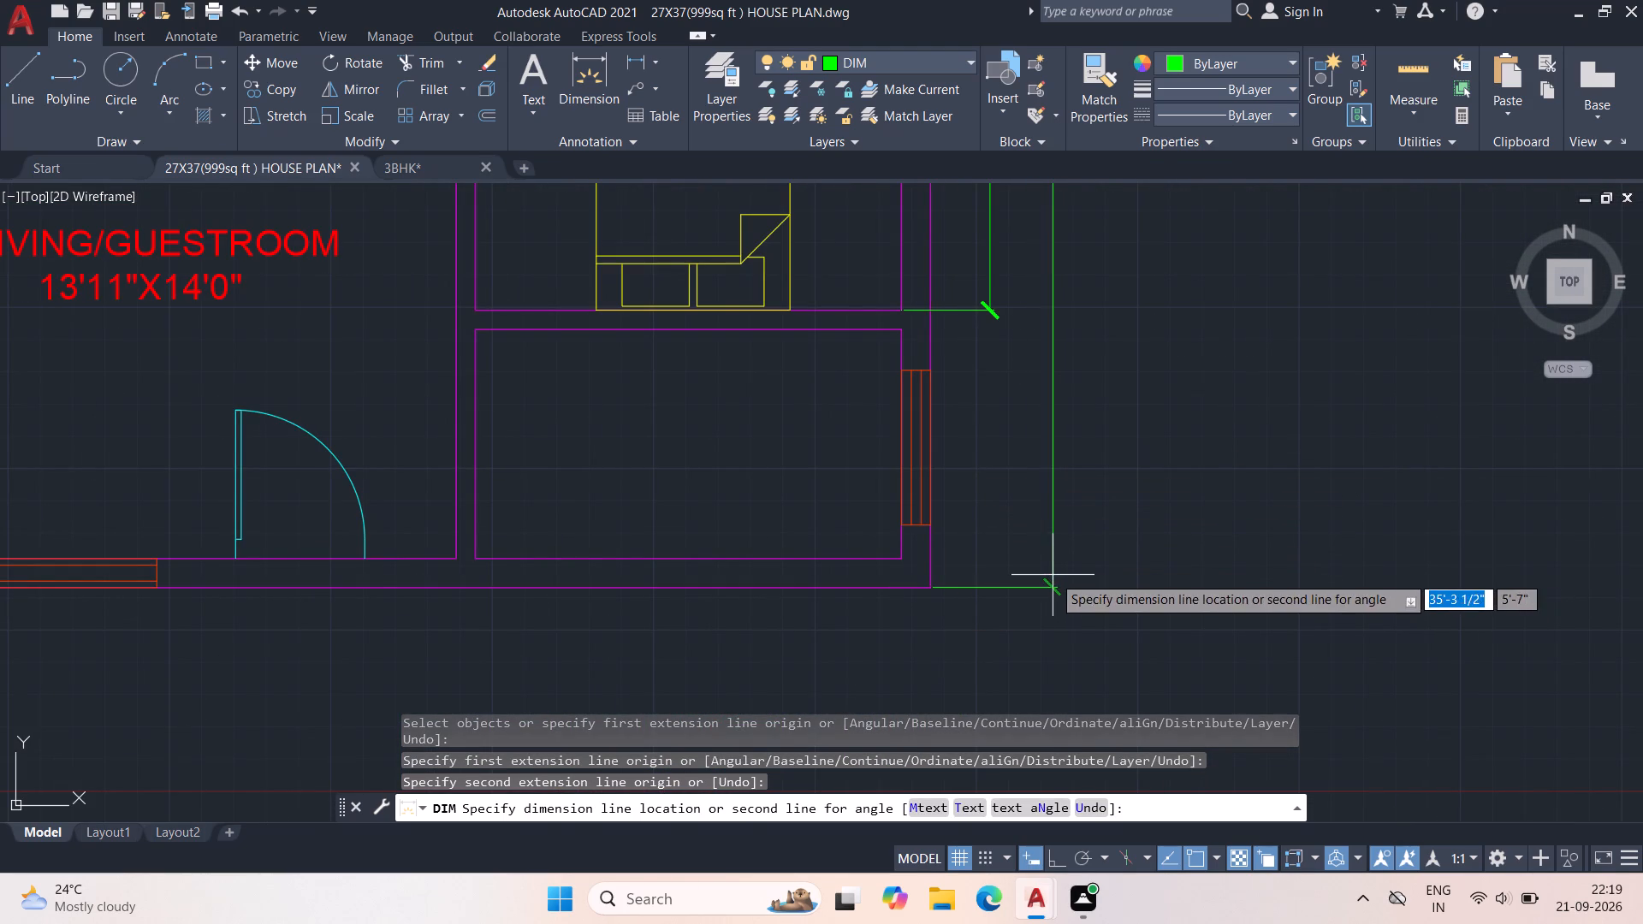
pyautogui.click(1053, 573)
# Leave the dimension command and erase the overall 27' width dimension above the north wall.
pyautogui.scroll(-2, 1121, 454)
pyautogui.moveTo(1145, 452); pyautogui.dragTo(1158, 593, button='middle')
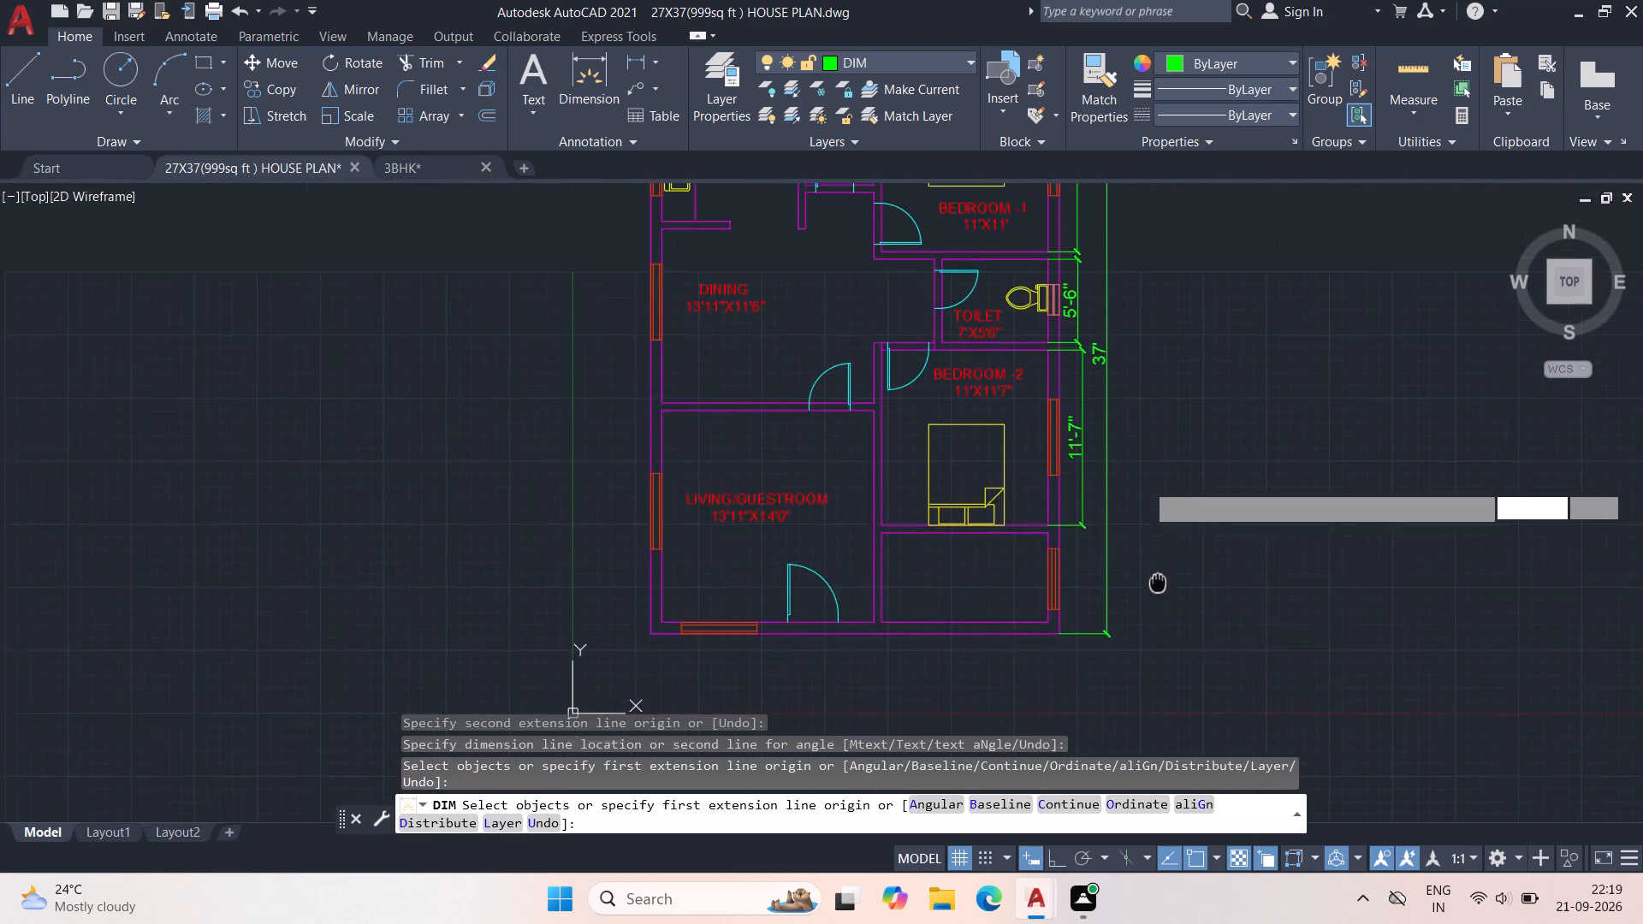
pyautogui.moveTo(1158, 593); pyautogui.dragTo(1105, 779, button='middle')
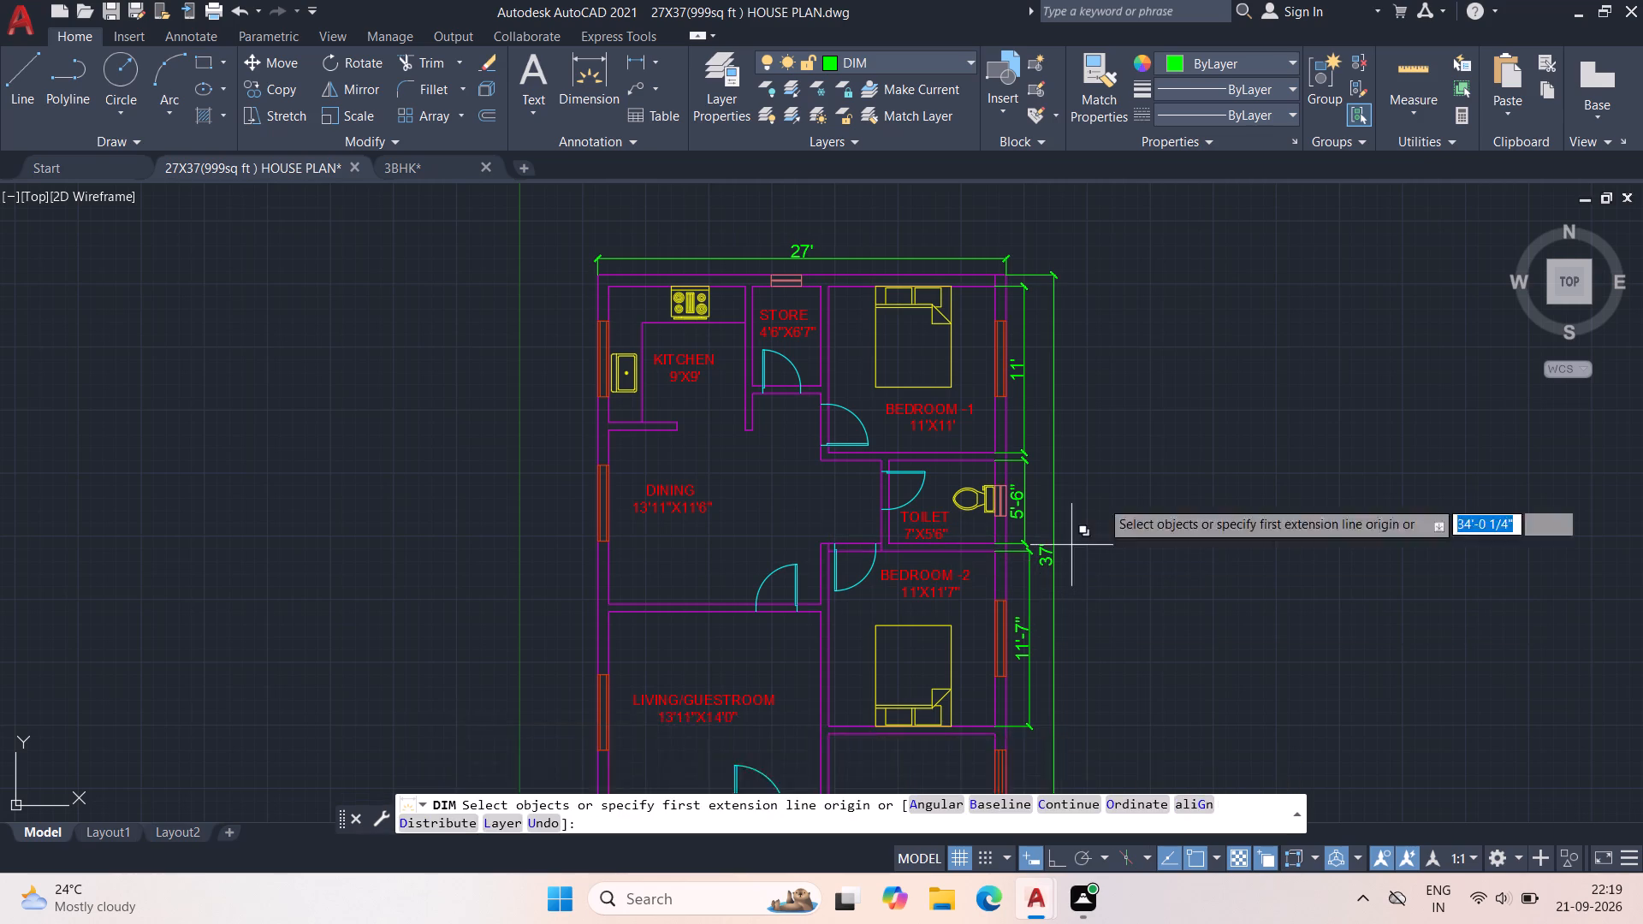
pyautogui.moveTo(1189, 367); pyautogui.dragTo(1237, 491, button='middle')
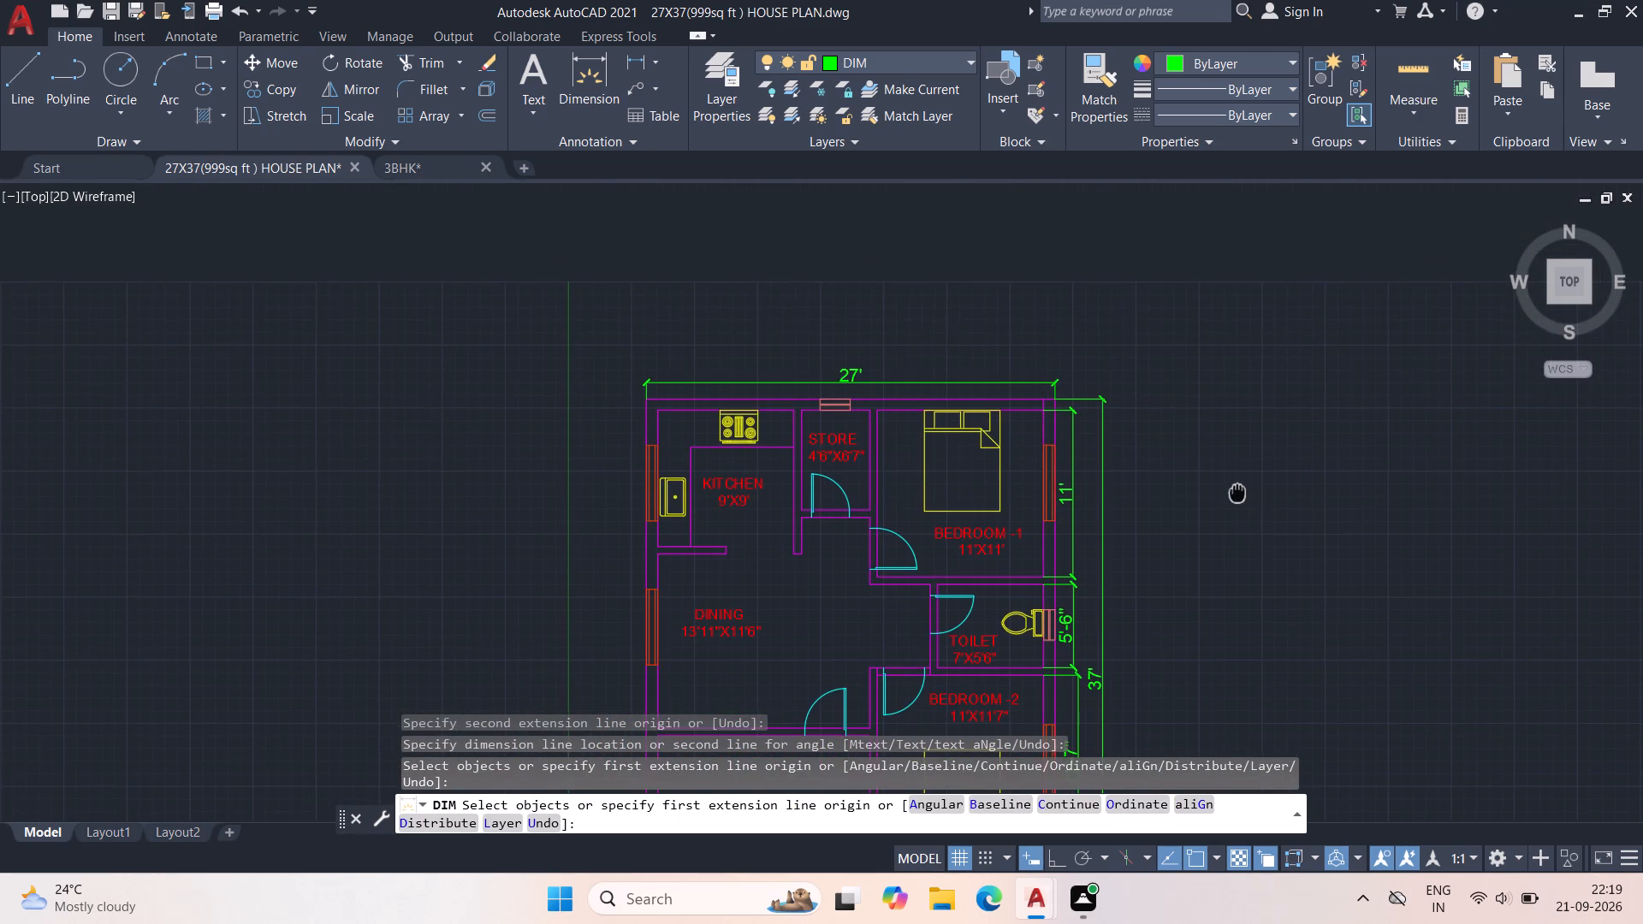
pyautogui.moveTo(1237, 491); pyautogui.dragTo(1238, 488, button='middle')
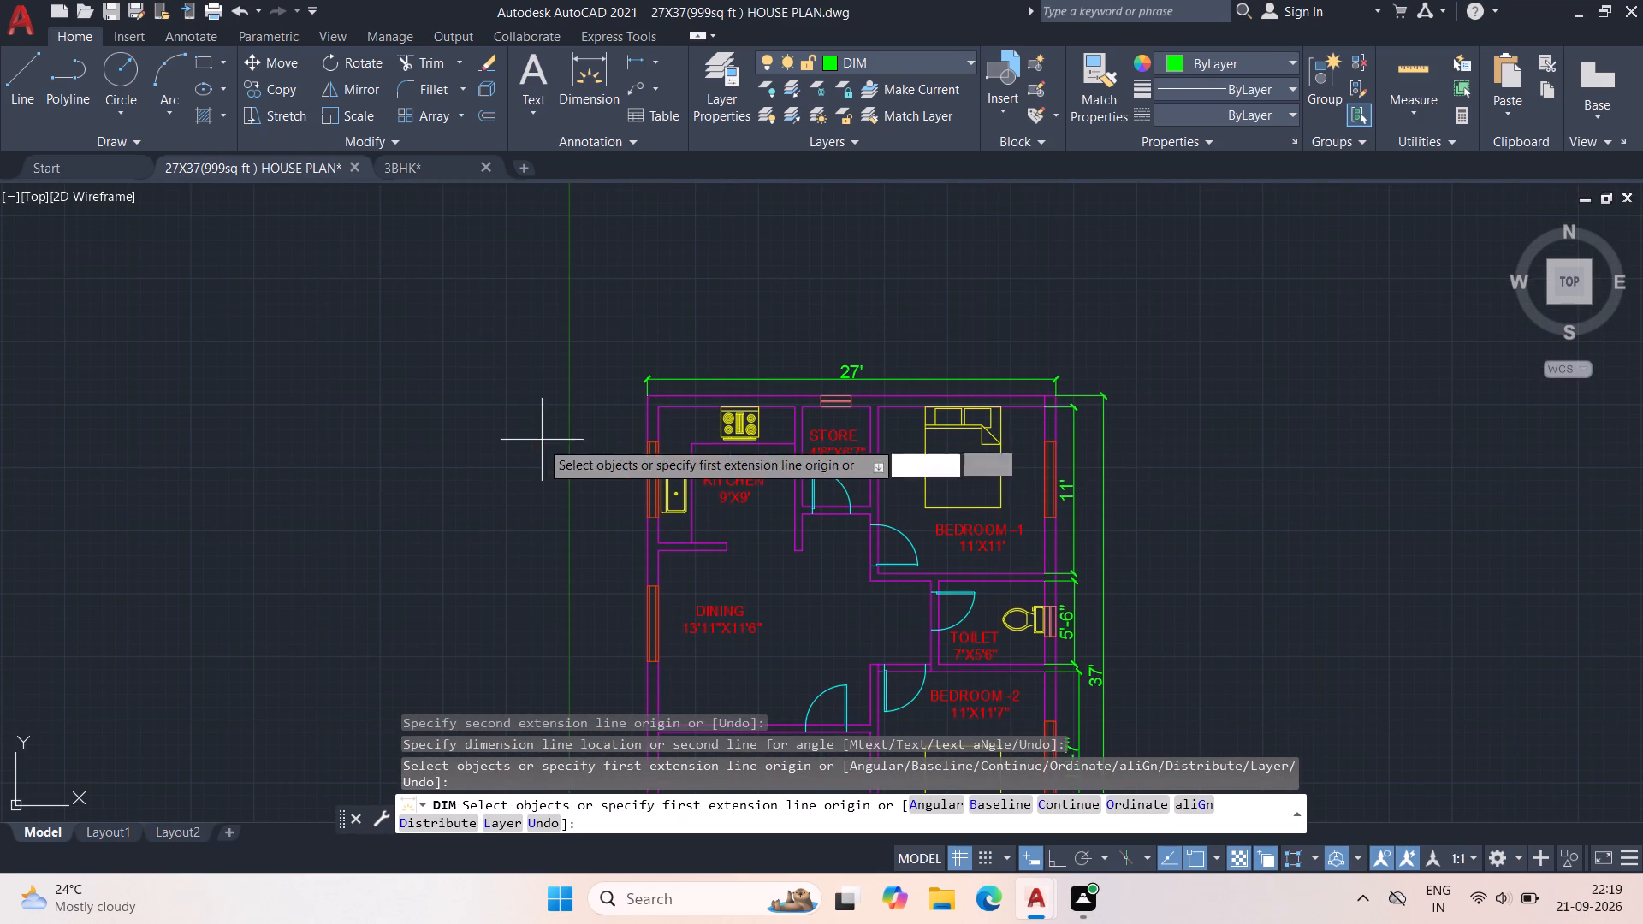
pyautogui.scroll(2, 676, 496)
pyautogui.moveTo(947, 502); pyautogui.dragTo(594, 651, button='middle')
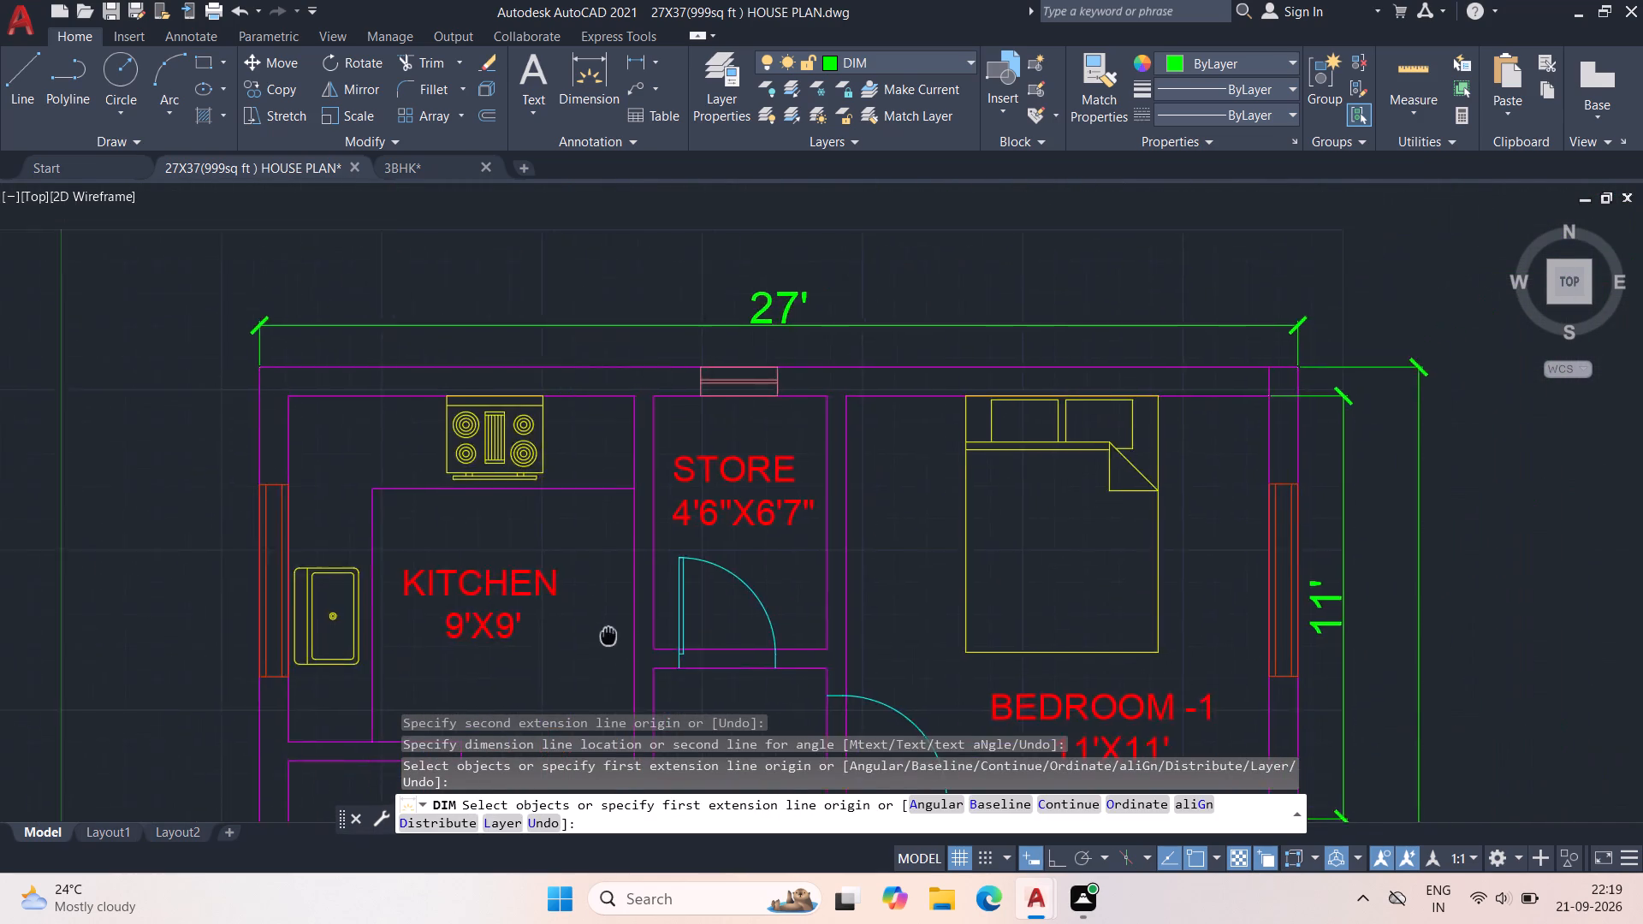
pyautogui.moveTo(594, 651); pyautogui.dragTo(562, 690, button='middle')
pyautogui.middleClick(562, 690)
pyautogui.press('Escape')
pyautogui.press('Escape')
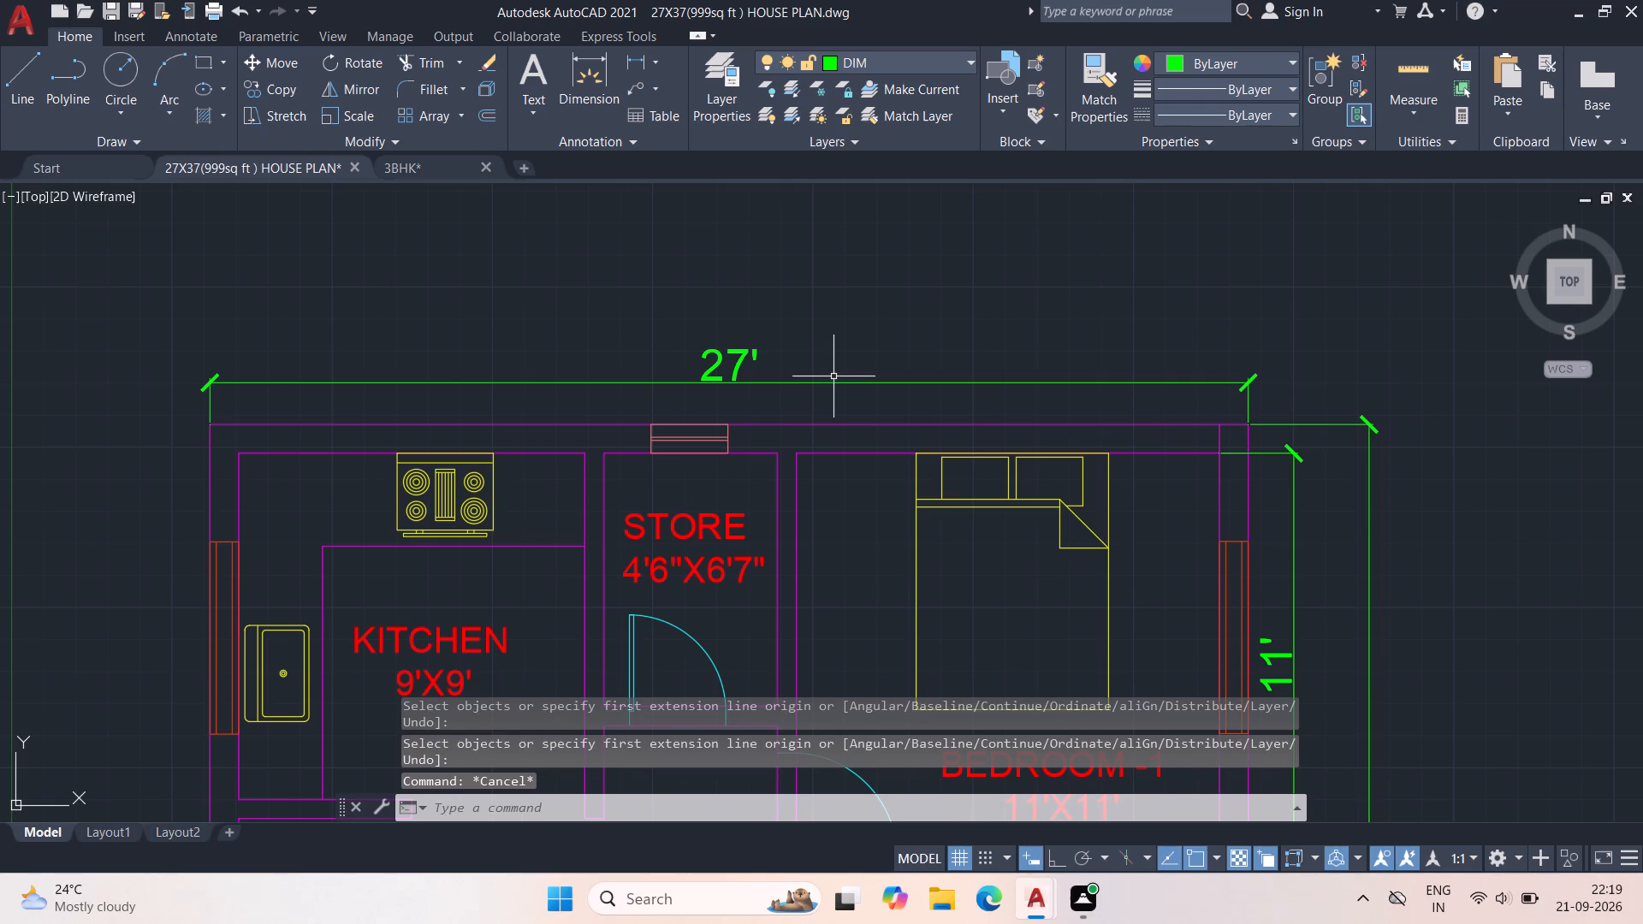
pyautogui.click(839, 380)
pyautogui.press('Delete')
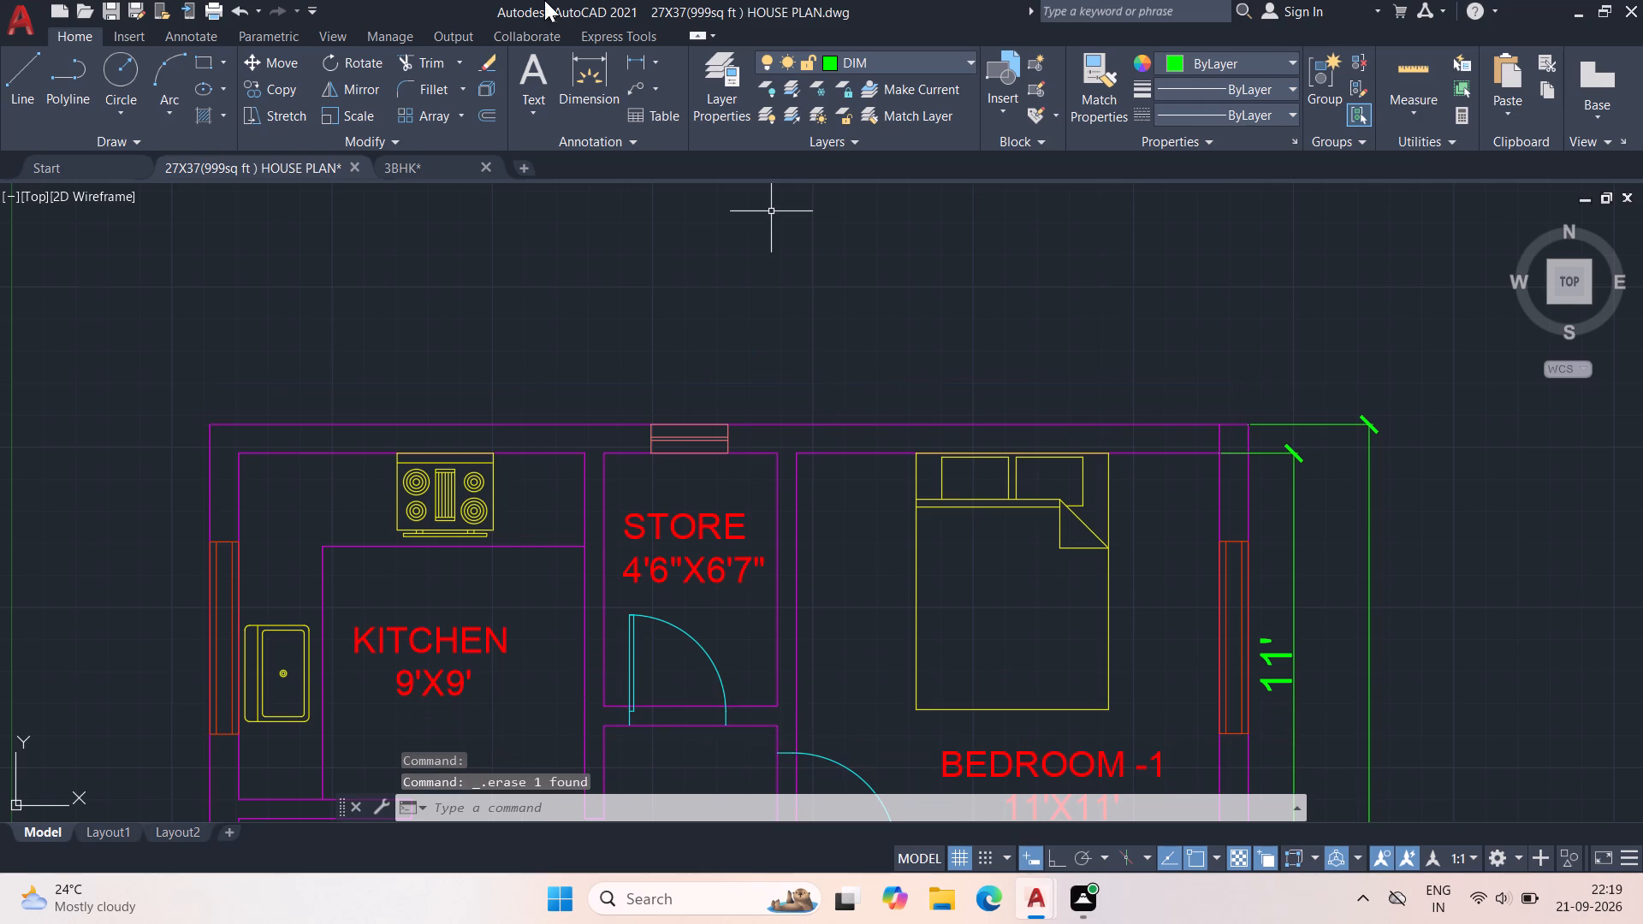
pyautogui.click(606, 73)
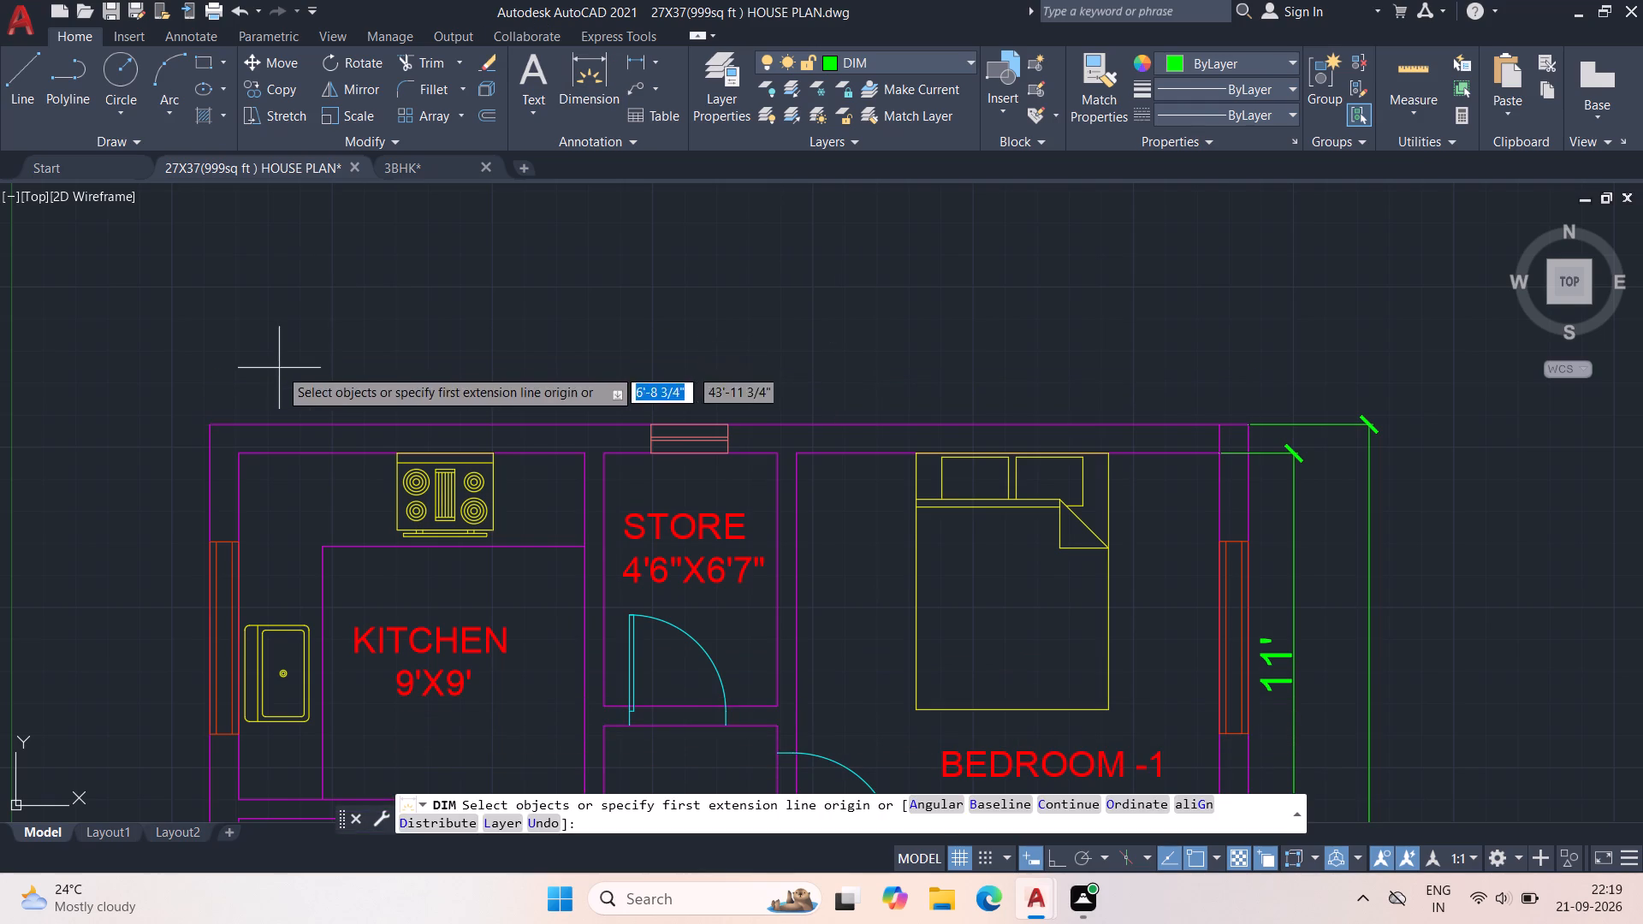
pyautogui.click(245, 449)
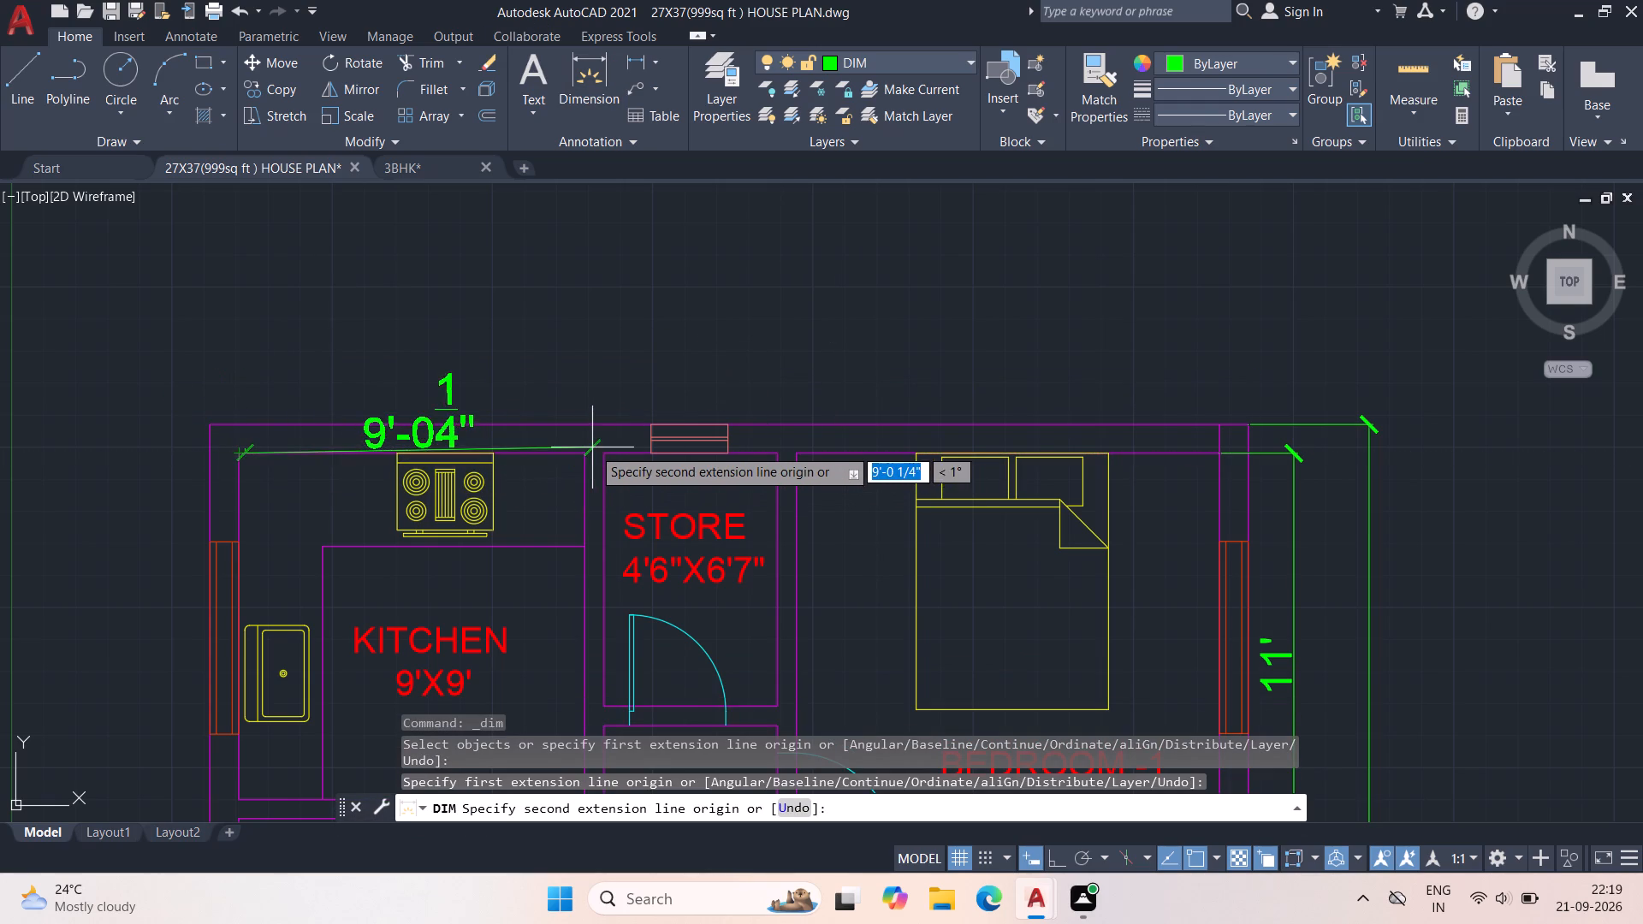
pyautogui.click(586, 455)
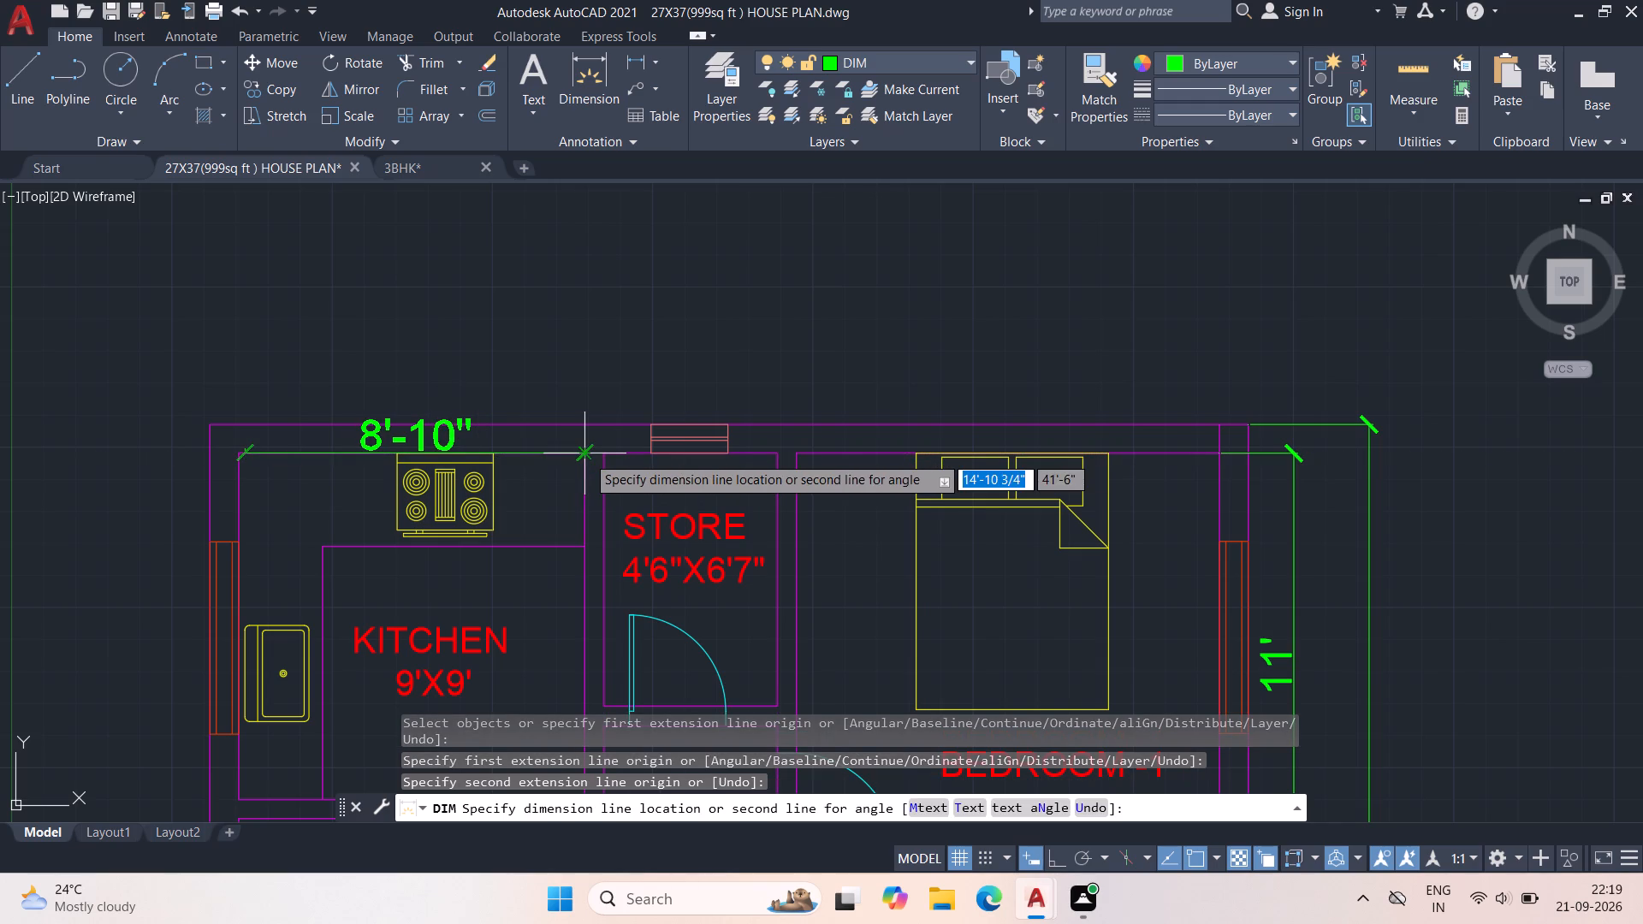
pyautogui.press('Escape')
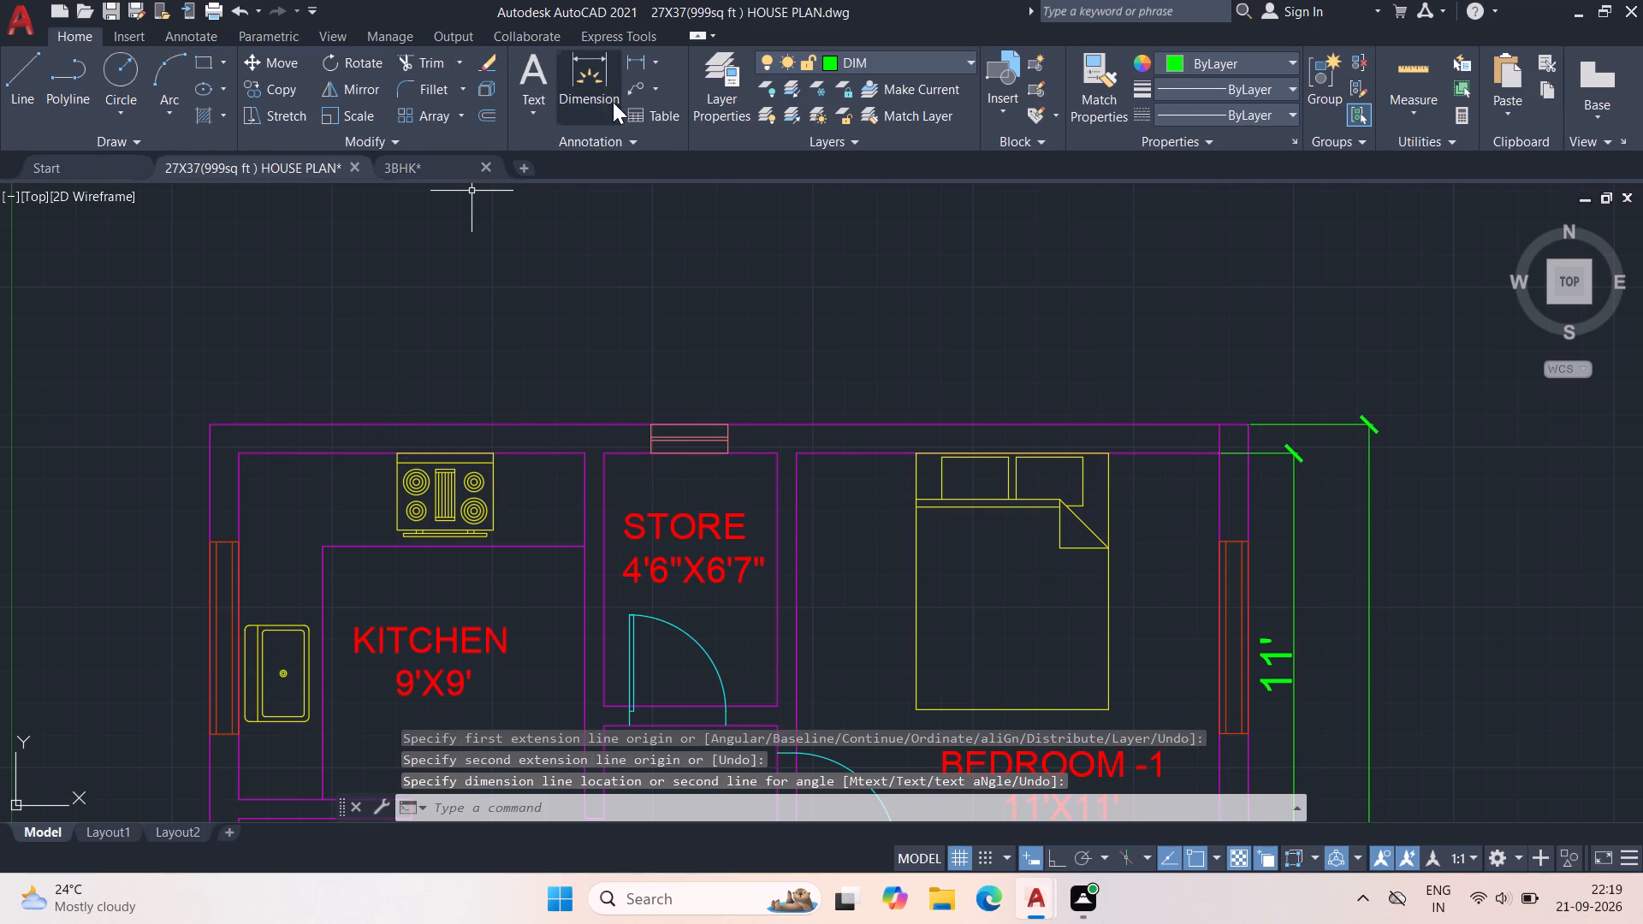
# Dimension the KITCHEN's inside width between its upper inner corners, placing the dimension above the north wall.
pyautogui.click(590, 77)
pyautogui.click(586, 448)
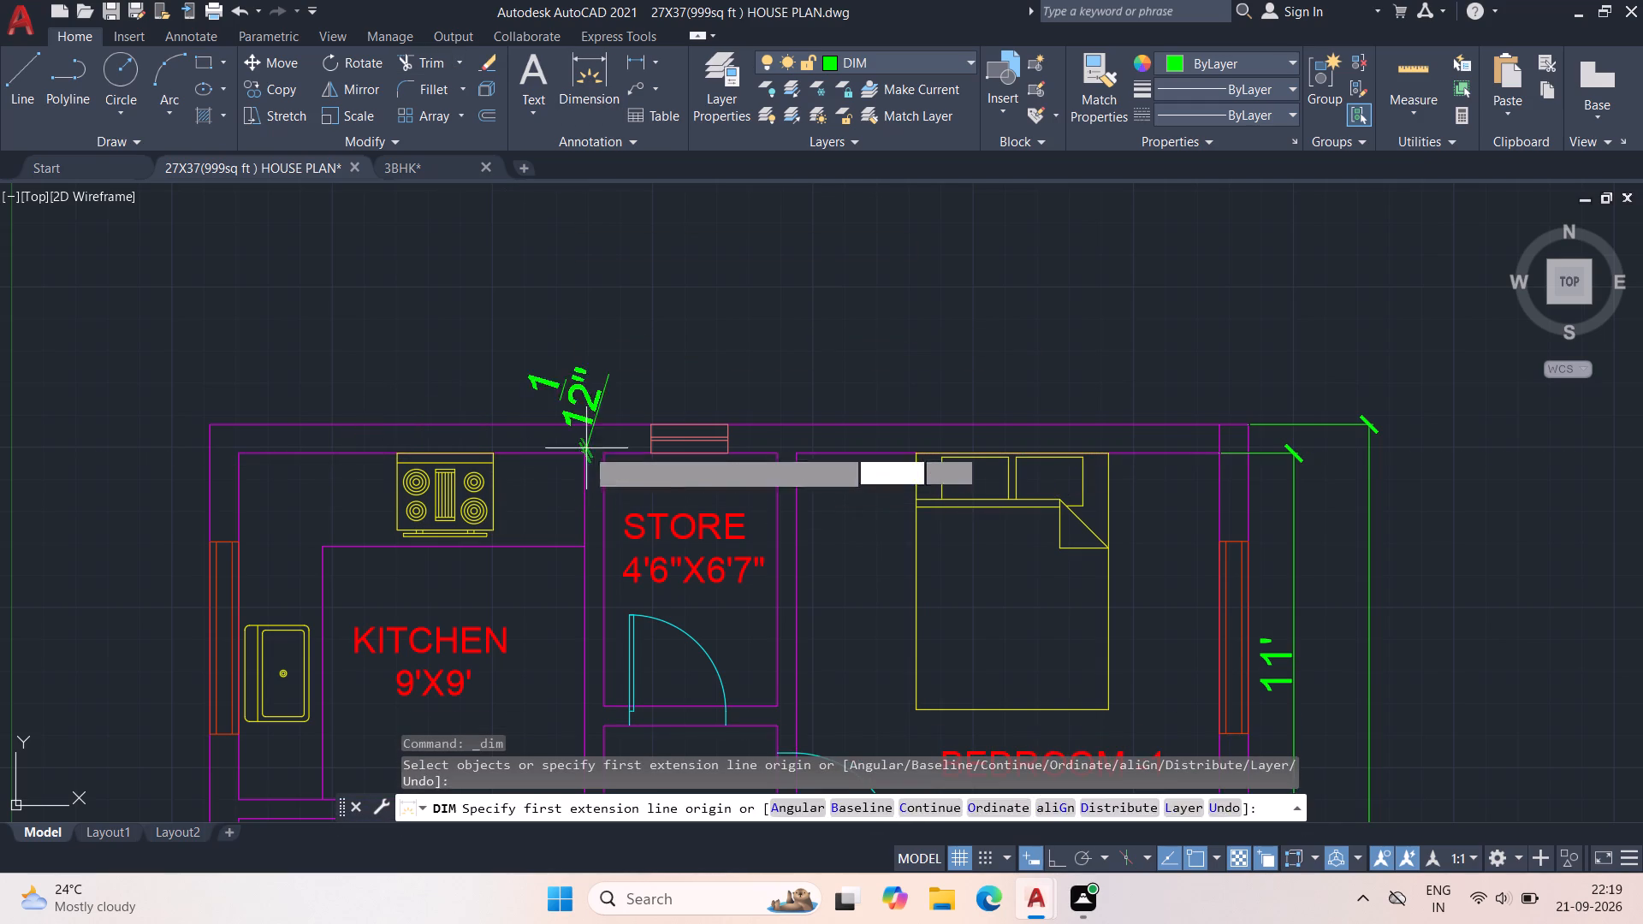
pyautogui.click(241, 453)
pyautogui.click(263, 382)
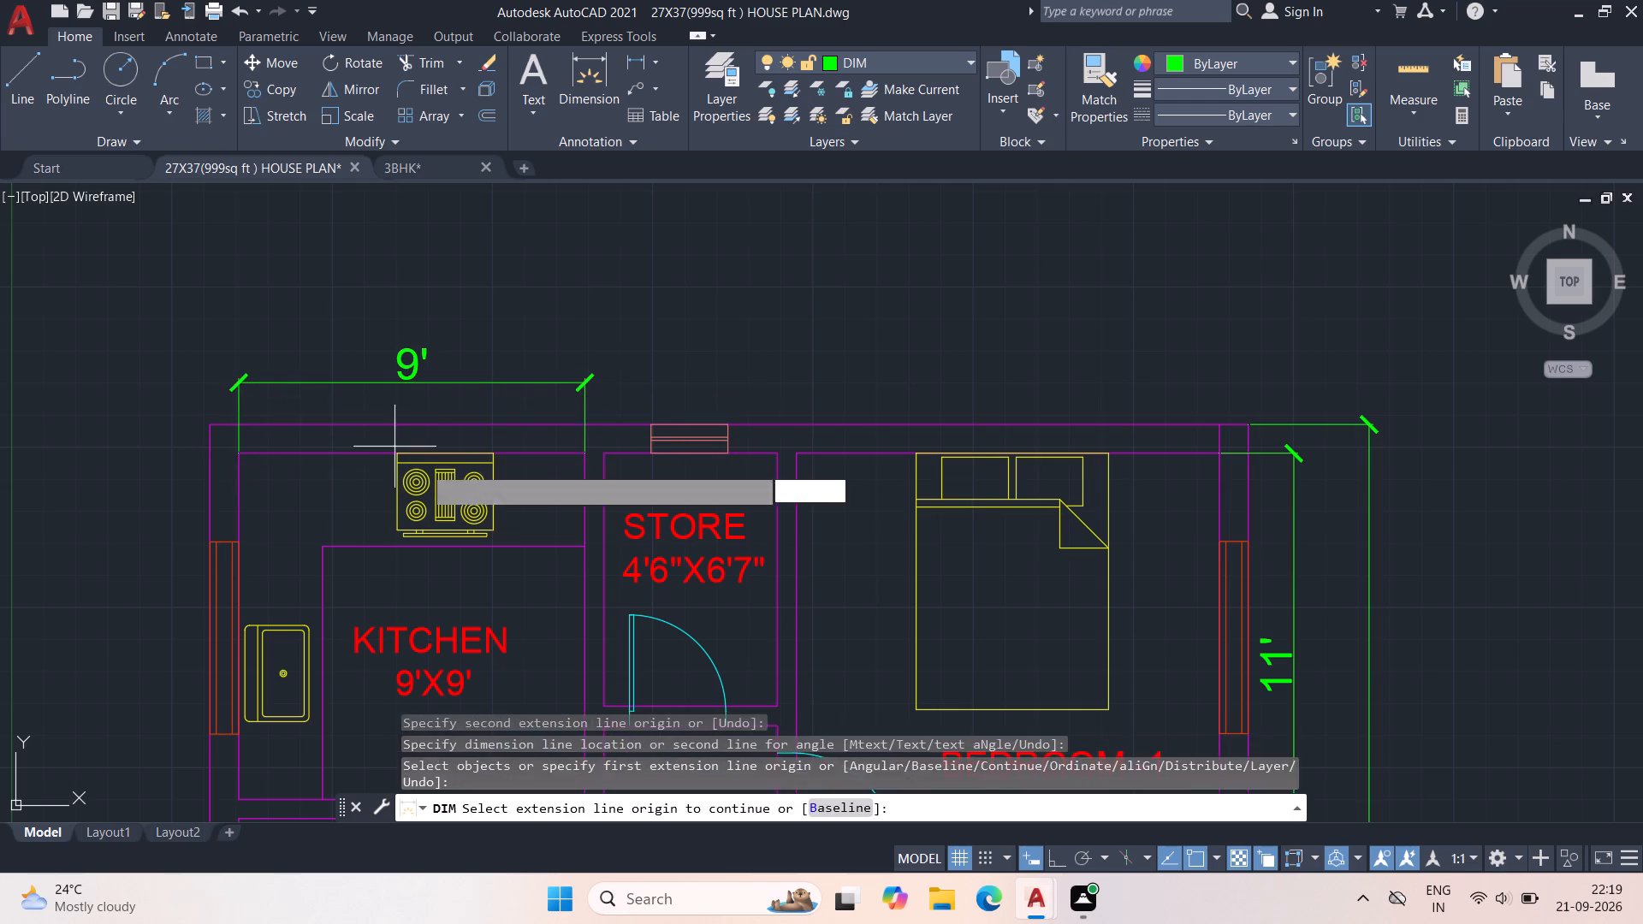
# Dimension the STORE's inside width above the north wall, aligned with the kitchen's width dimension.
pyautogui.click(605, 454)
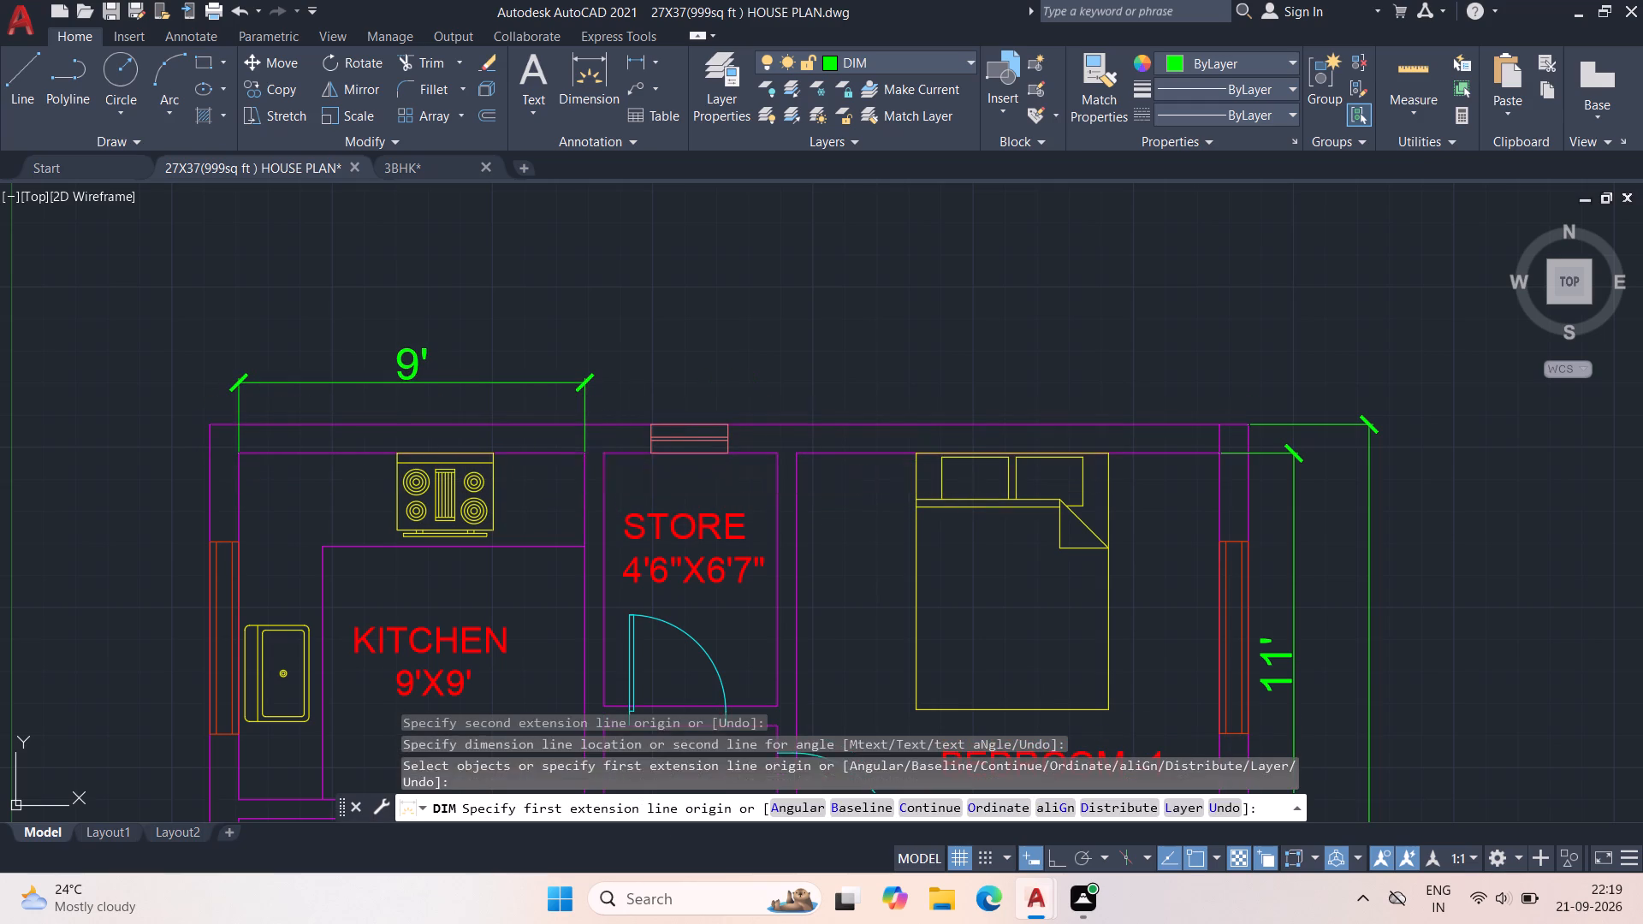
pyautogui.click(781, 455)
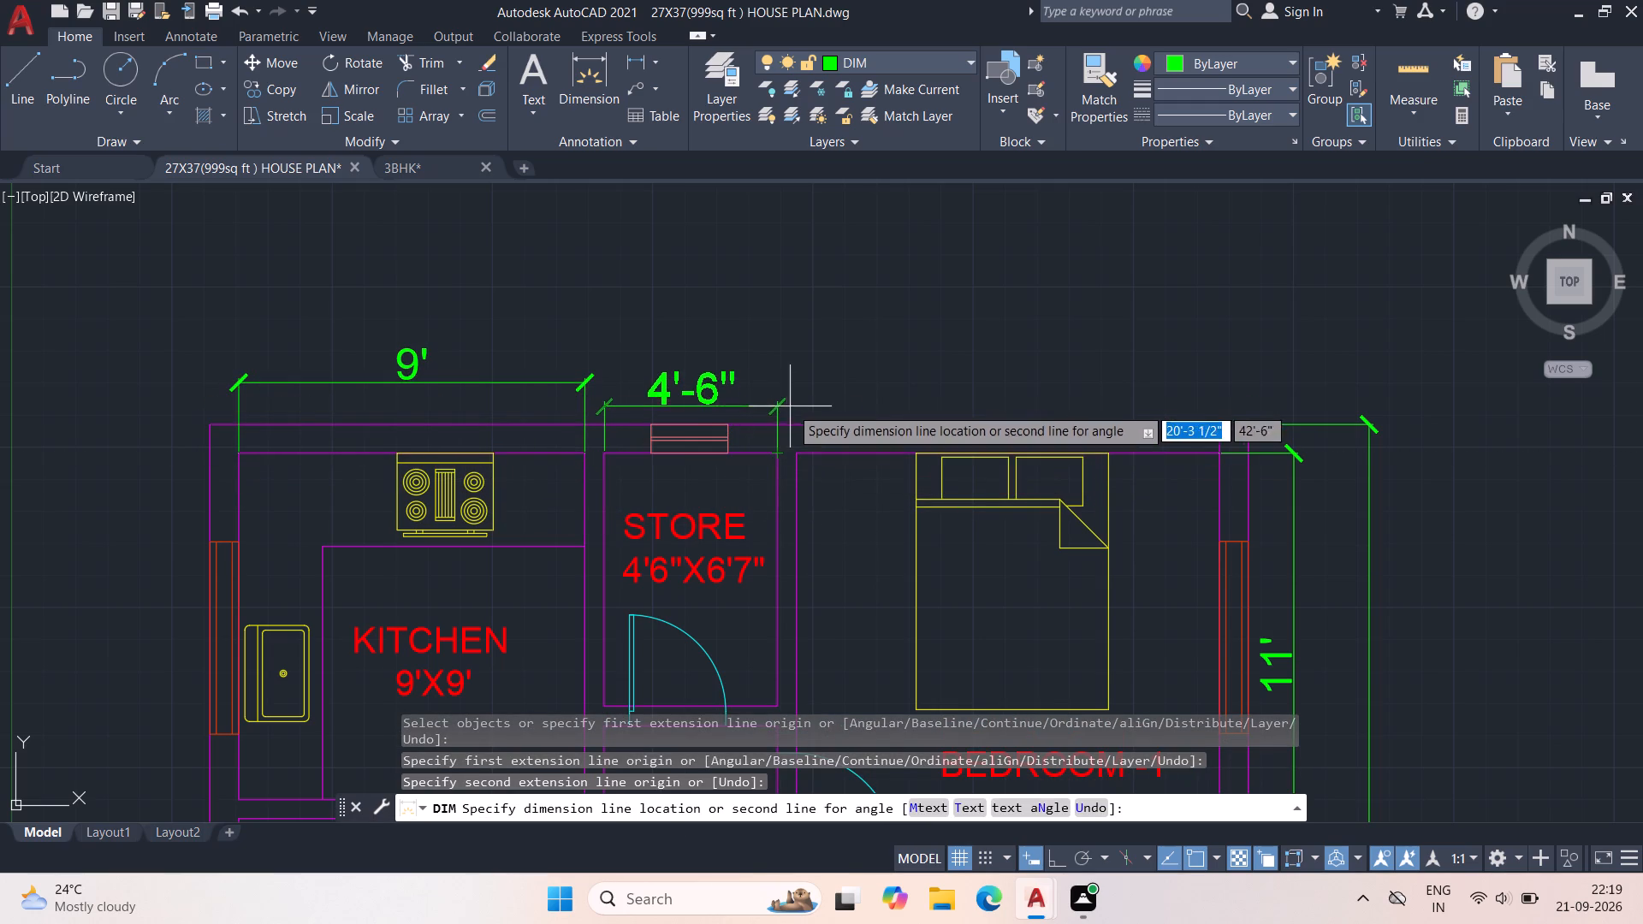
pyautogui.click(778, 382)
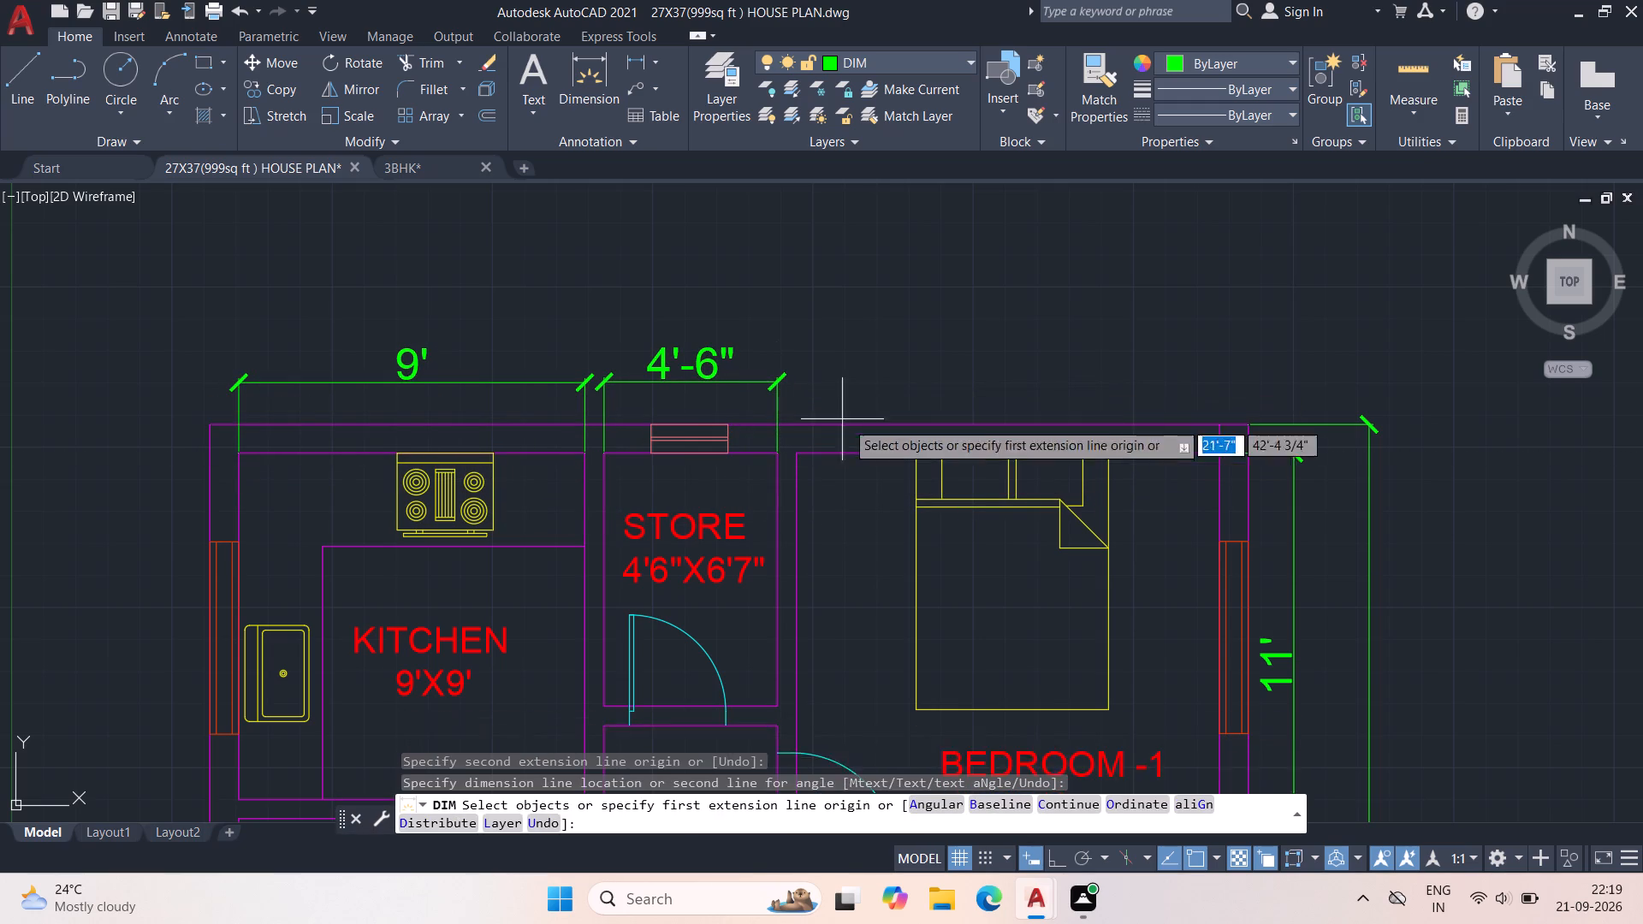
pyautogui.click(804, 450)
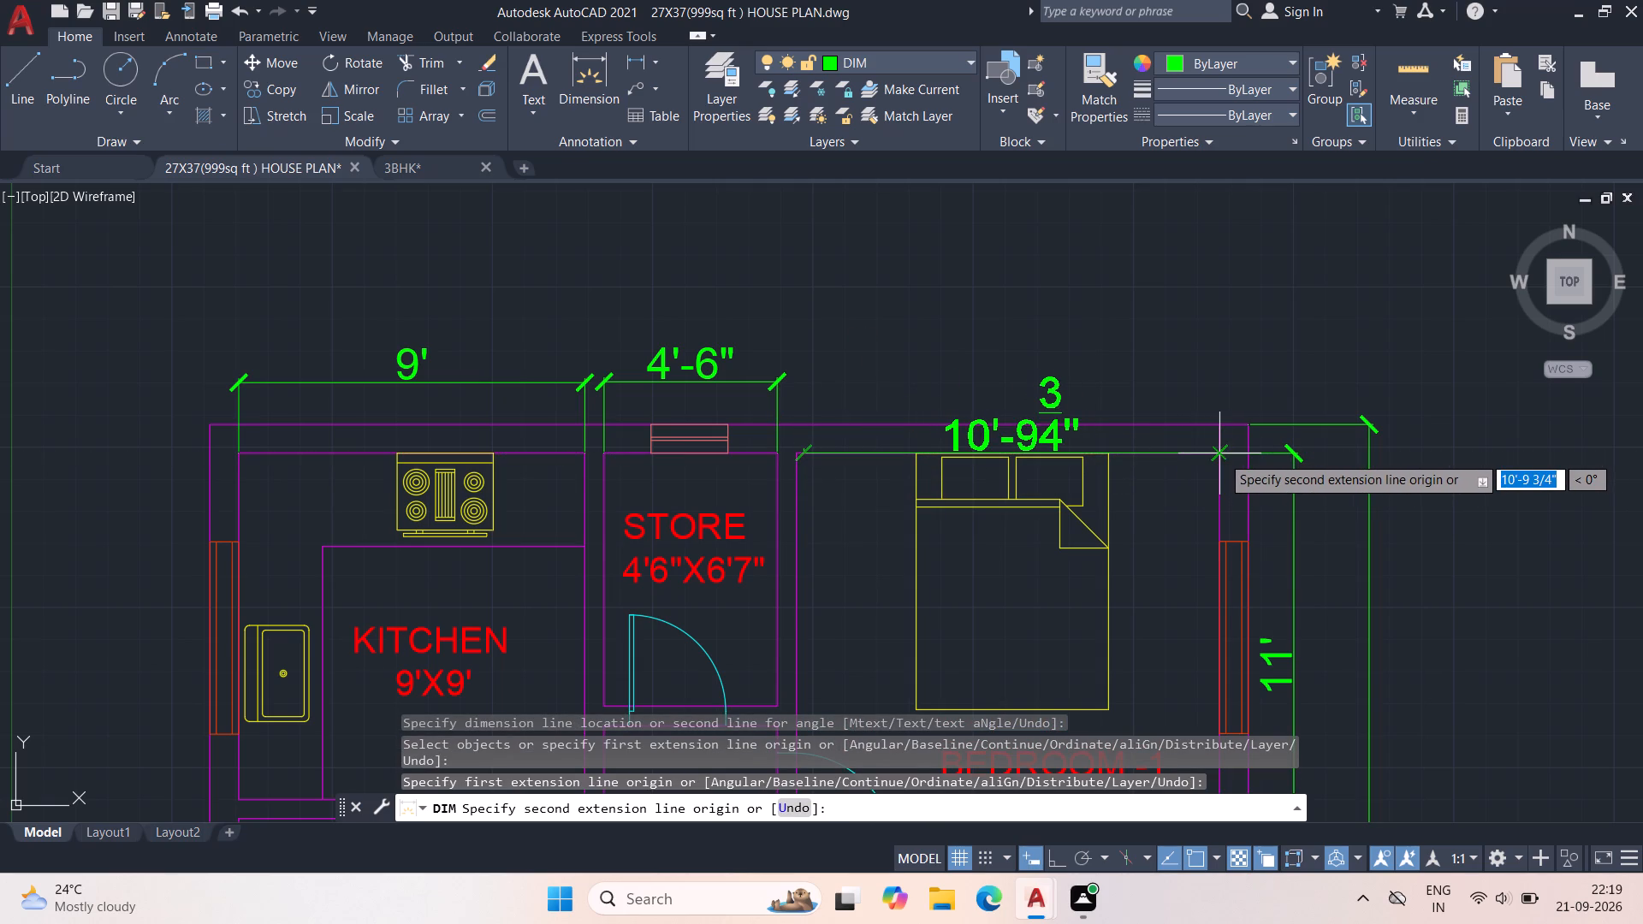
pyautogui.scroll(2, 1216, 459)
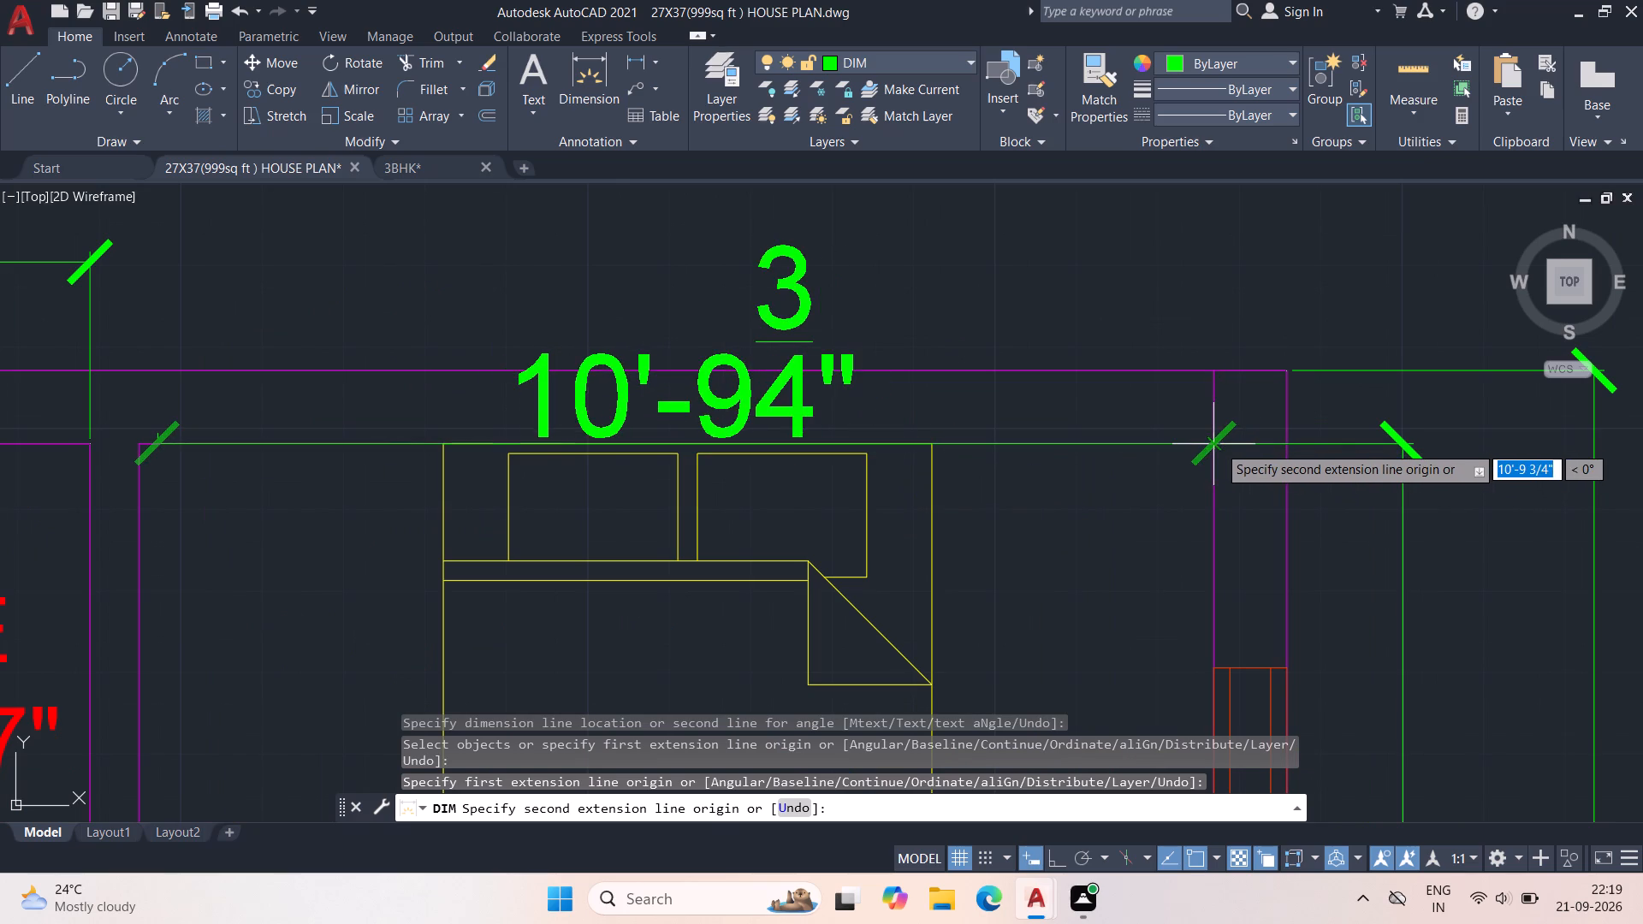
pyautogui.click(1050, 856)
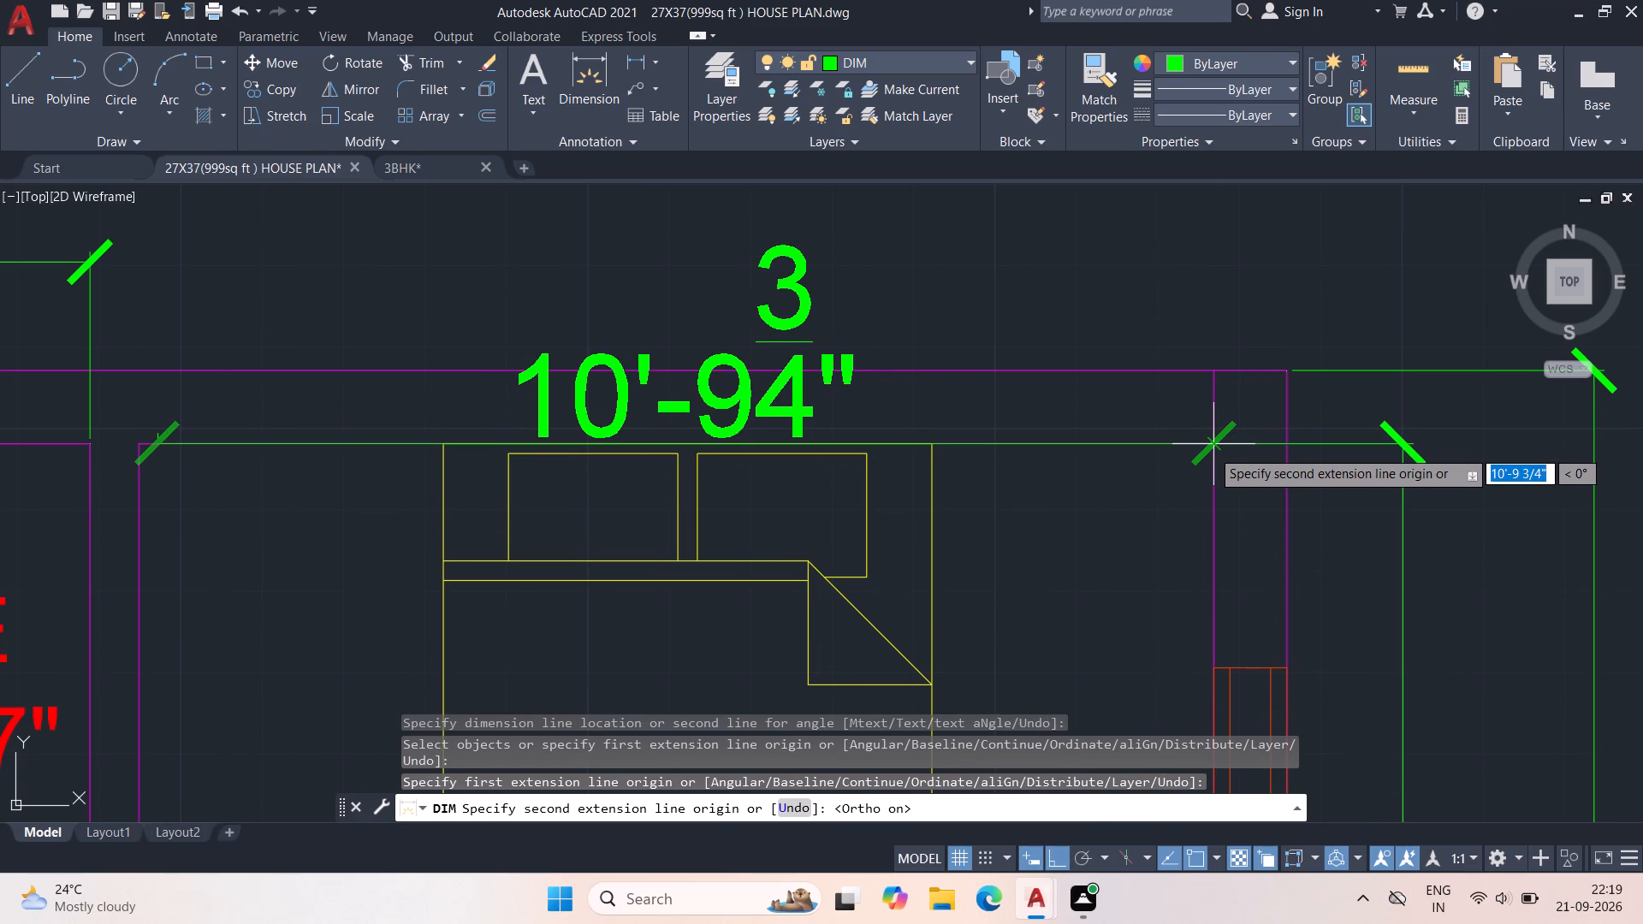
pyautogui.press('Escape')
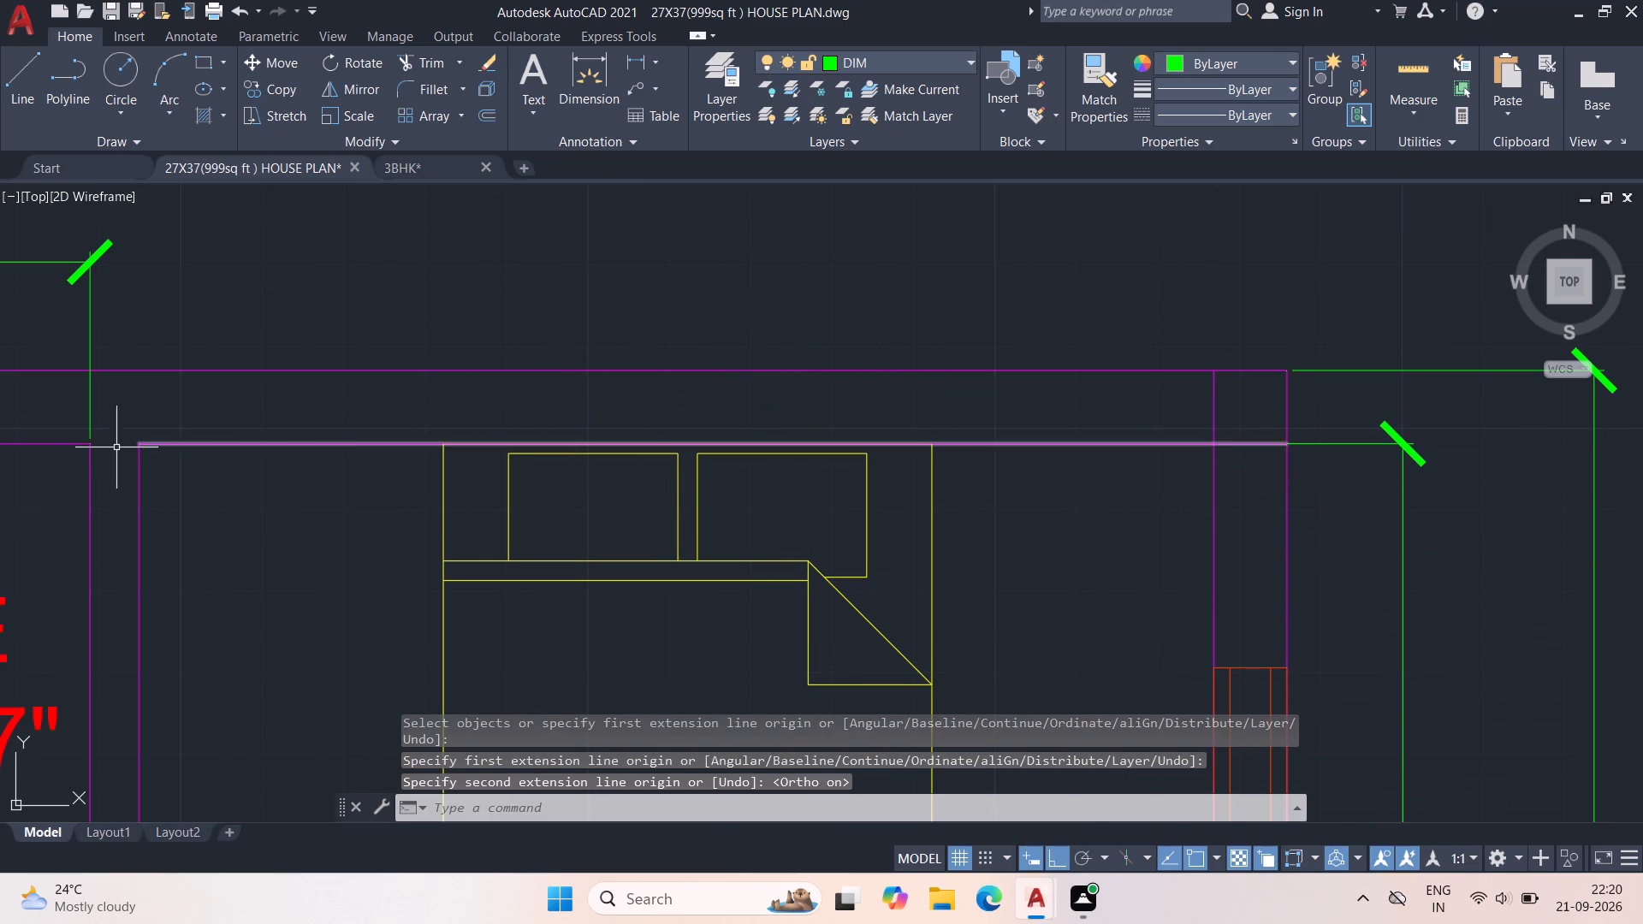
# Dimension BEDROOM-1's inside width between its upper inner corners, placing it above the north wall in line with the store's dimension.
pyautogui.press('space')
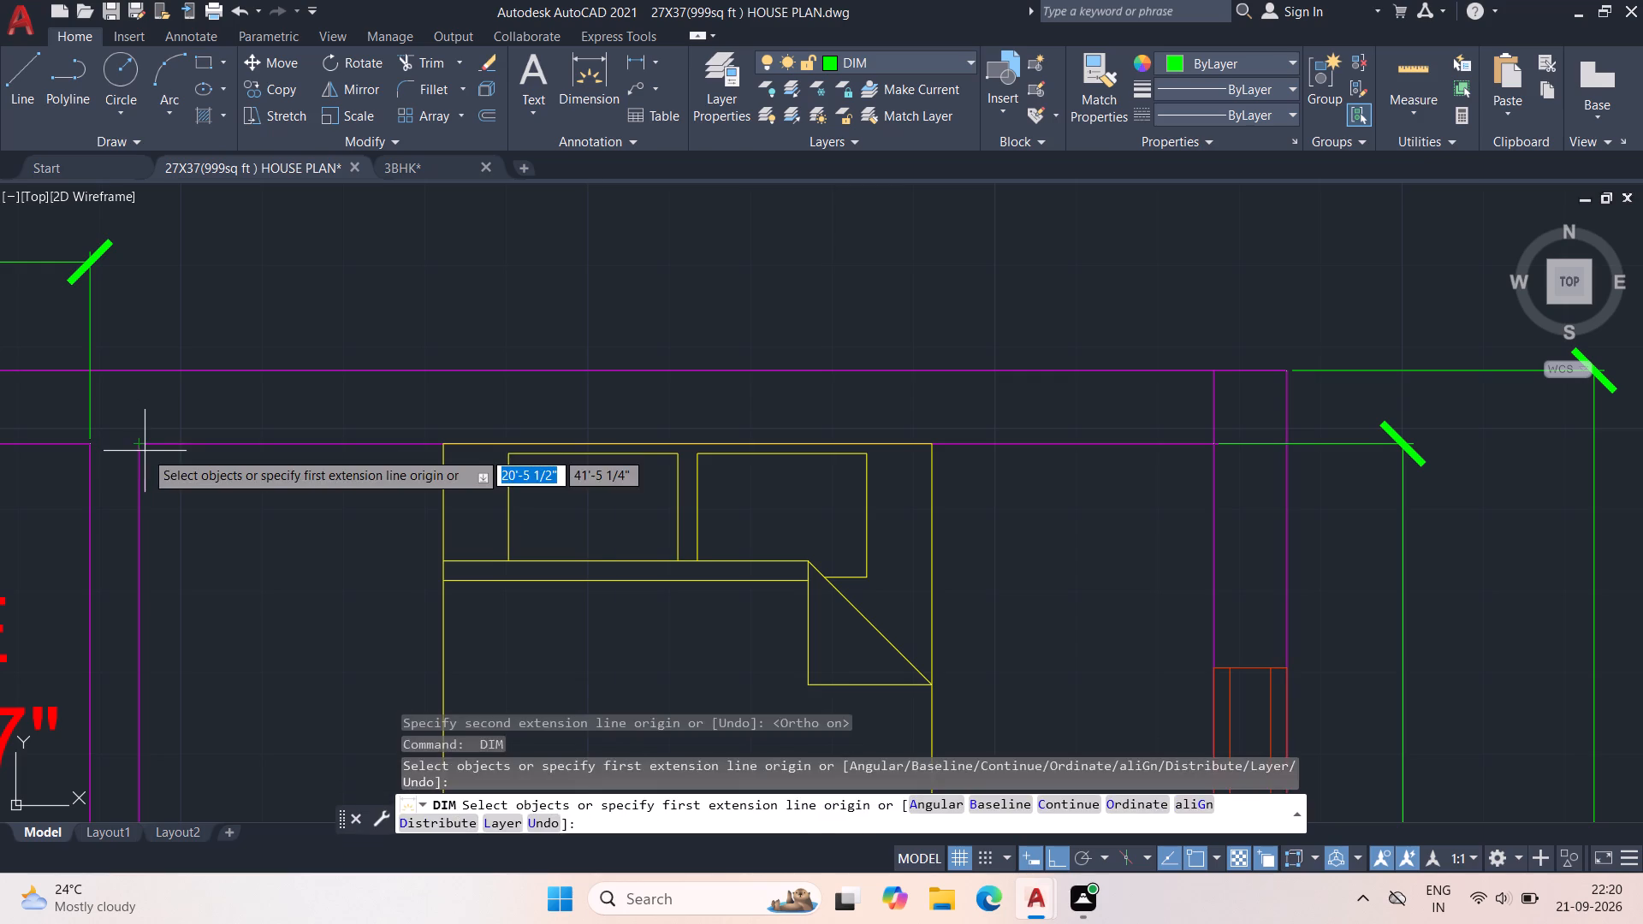
pyautogui.click(136, 445)
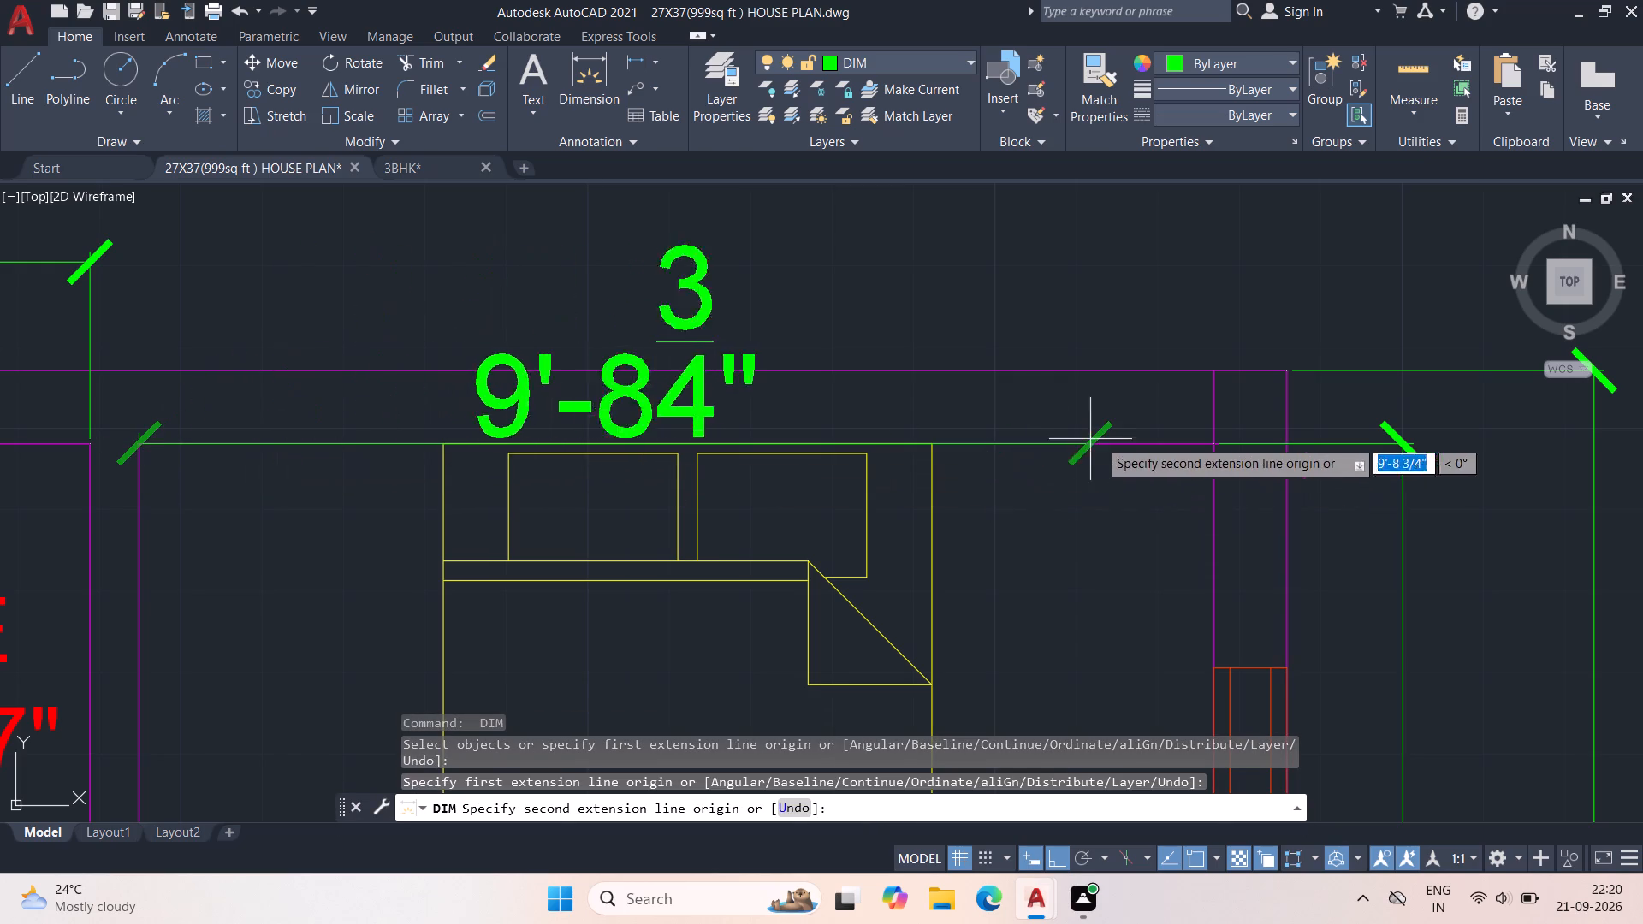
pyautogui.click(1219, 441)
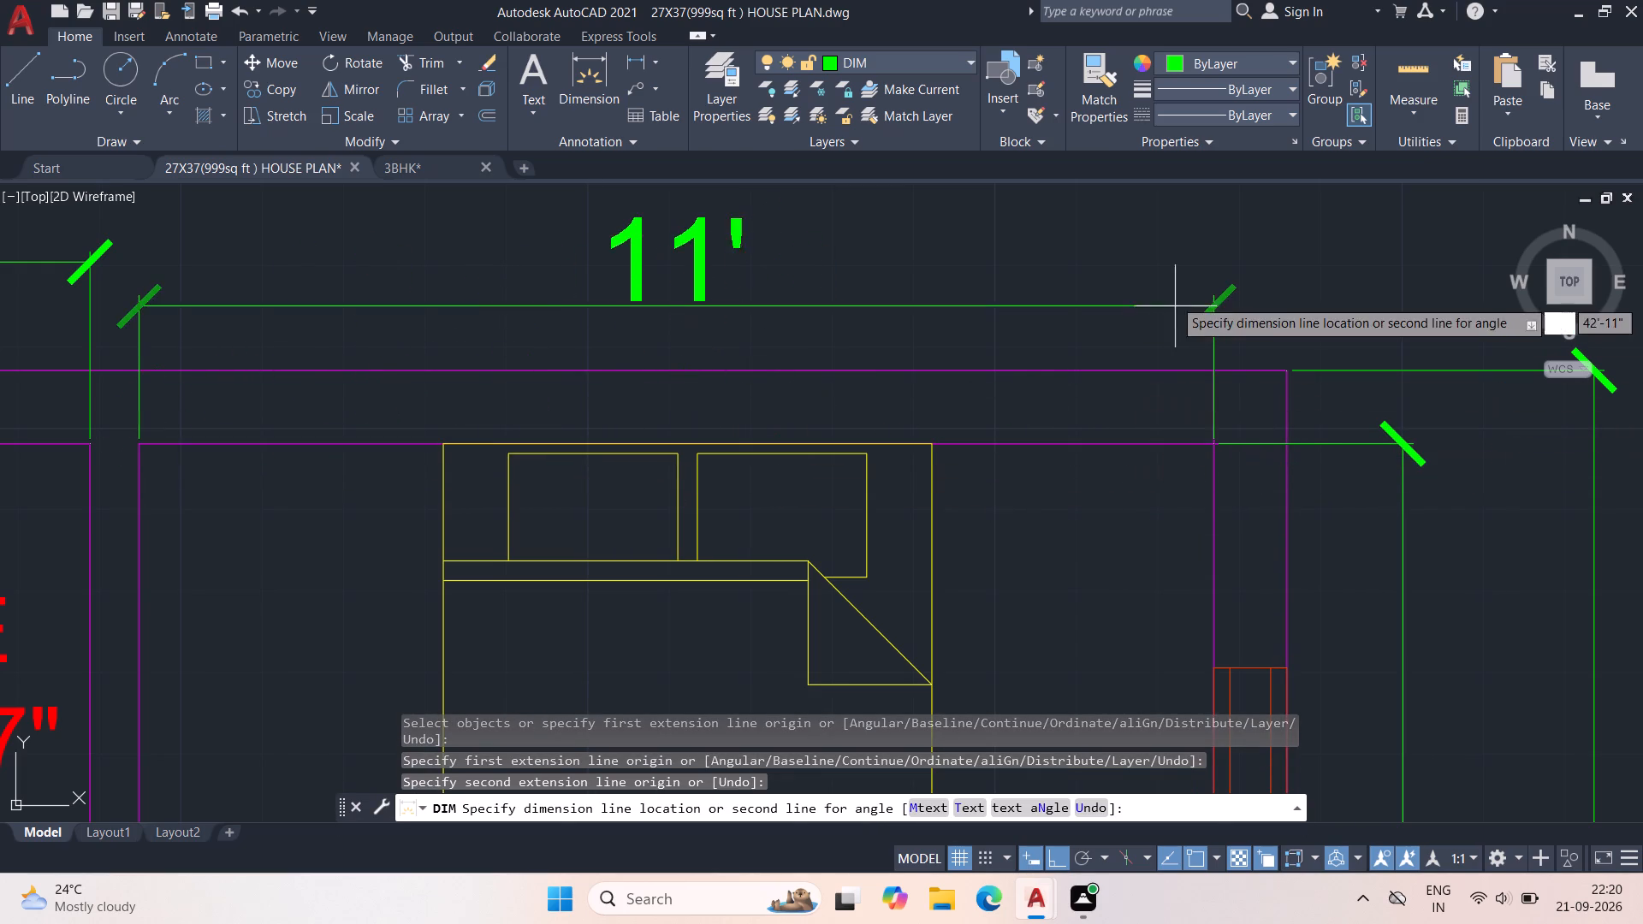
pyautogui.scroll(-1, 1176, 288)
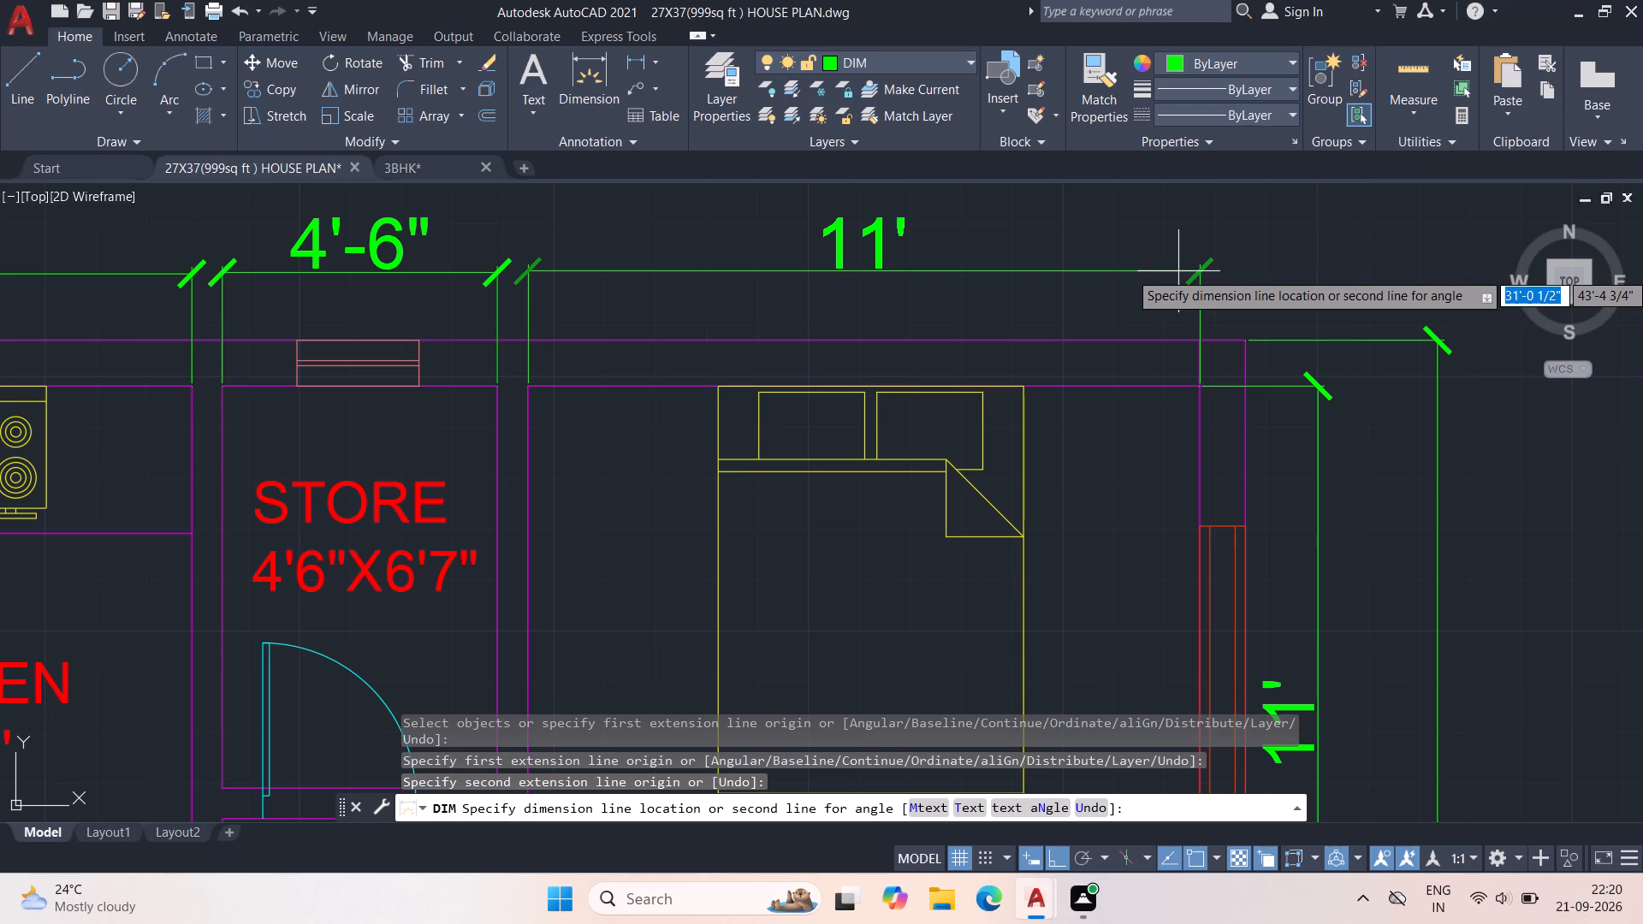
pyautogui.click(1178, 271)
# Dimension the house's overall width between the outer northwest and northeast corners, placed above the row of room dimensions.
pyautogui.scroll(-2, 967, 356)
pyautogui.moveTo(974, 368); pyautogui.dragTo(981, 446, button='middle')
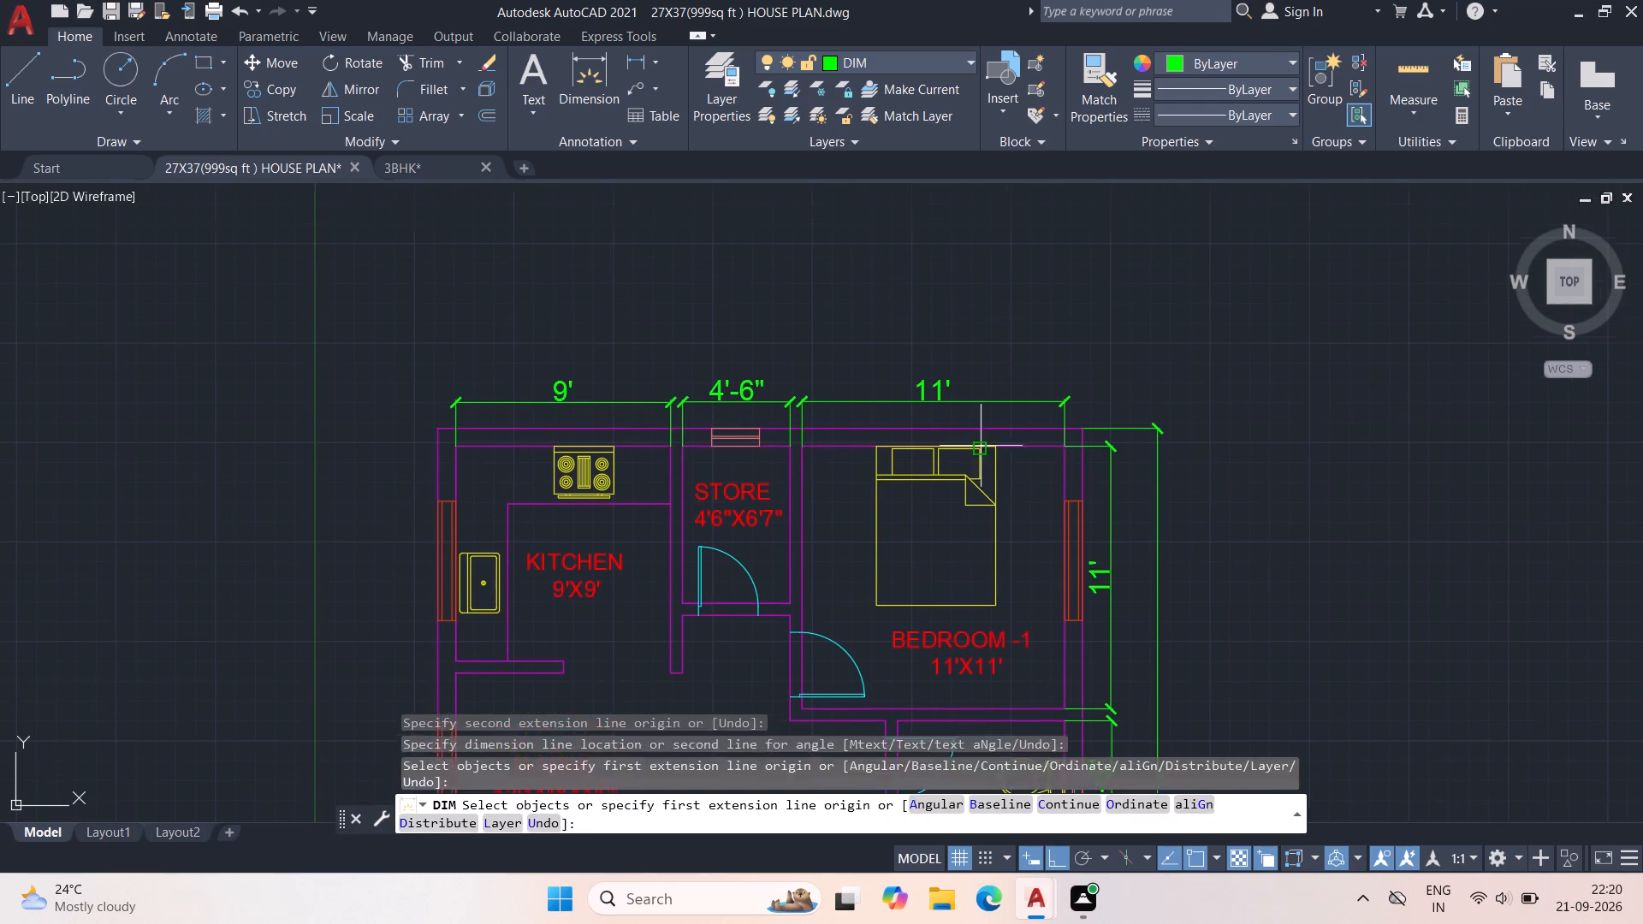
pyautogui.scroll(2, 440, 415)
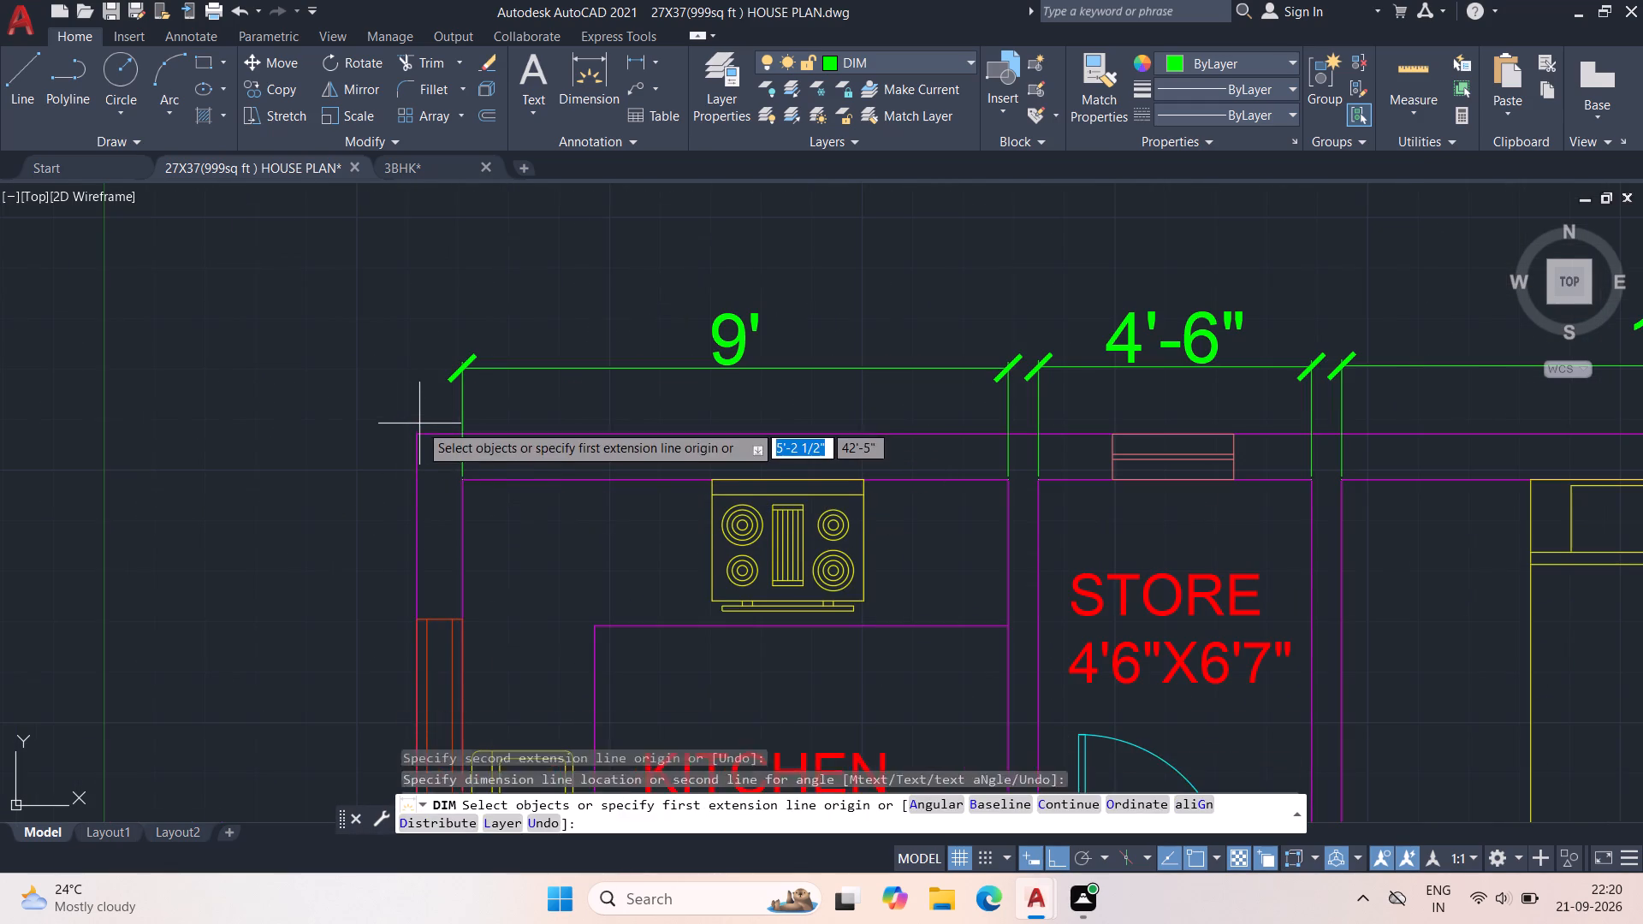
pyautogui.click(423, 435)
pyautogui.scroll(-3, 1153, 376)
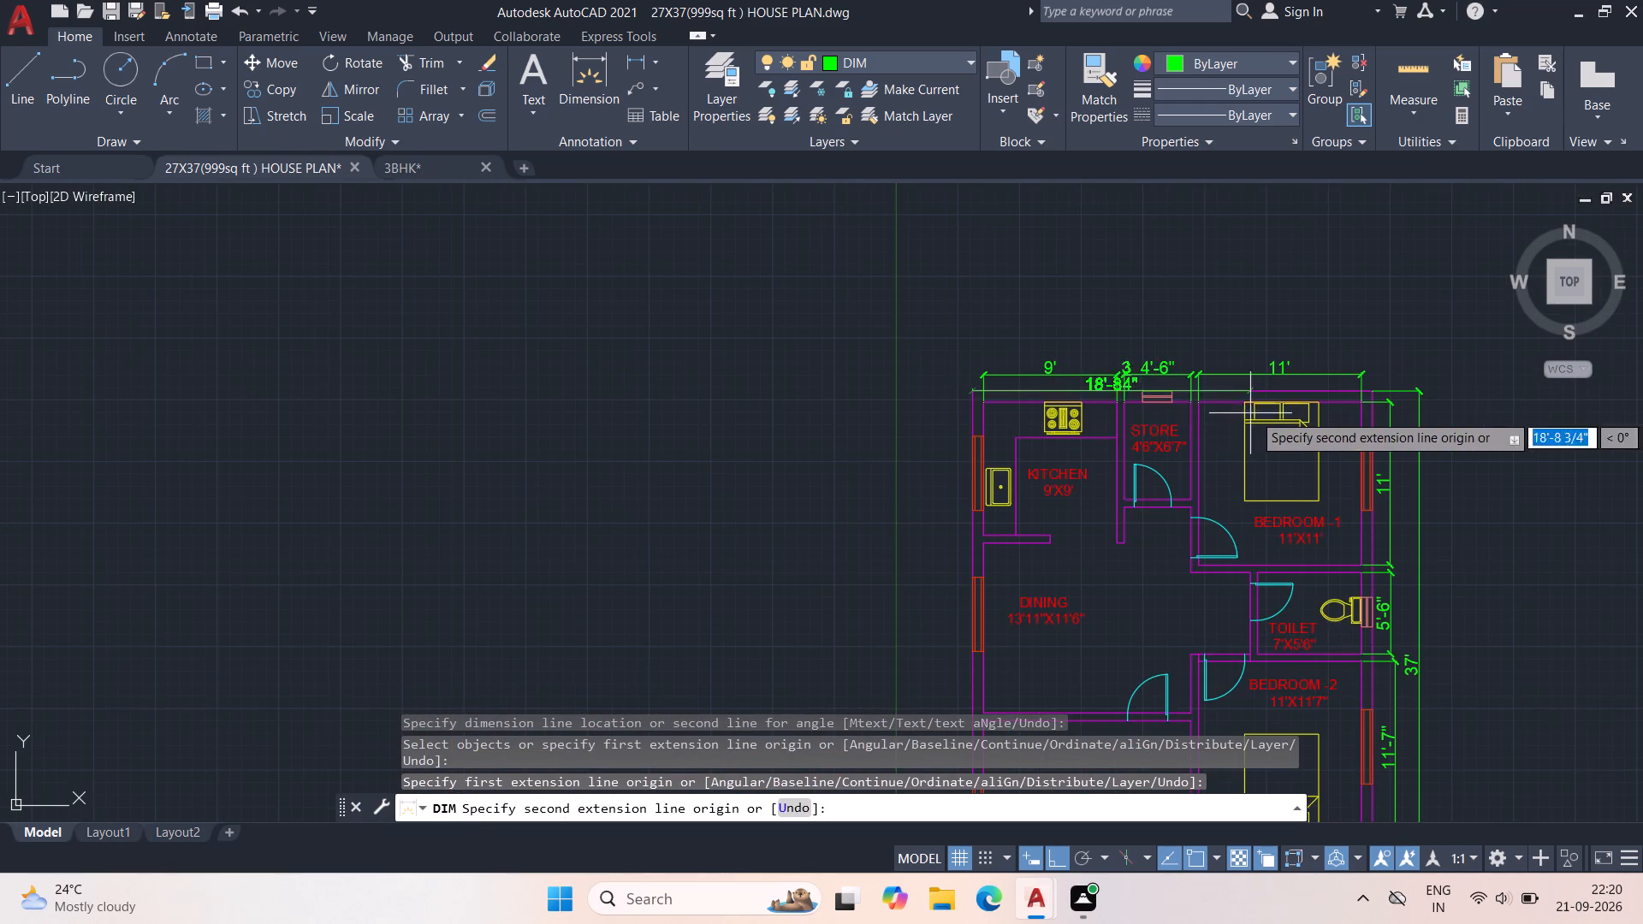
pyautogui.moveTo(1259, 407); pyautogui.dragTo(1011, 428, button='middle')
pyautogui.scroll(3, 1061, 425)
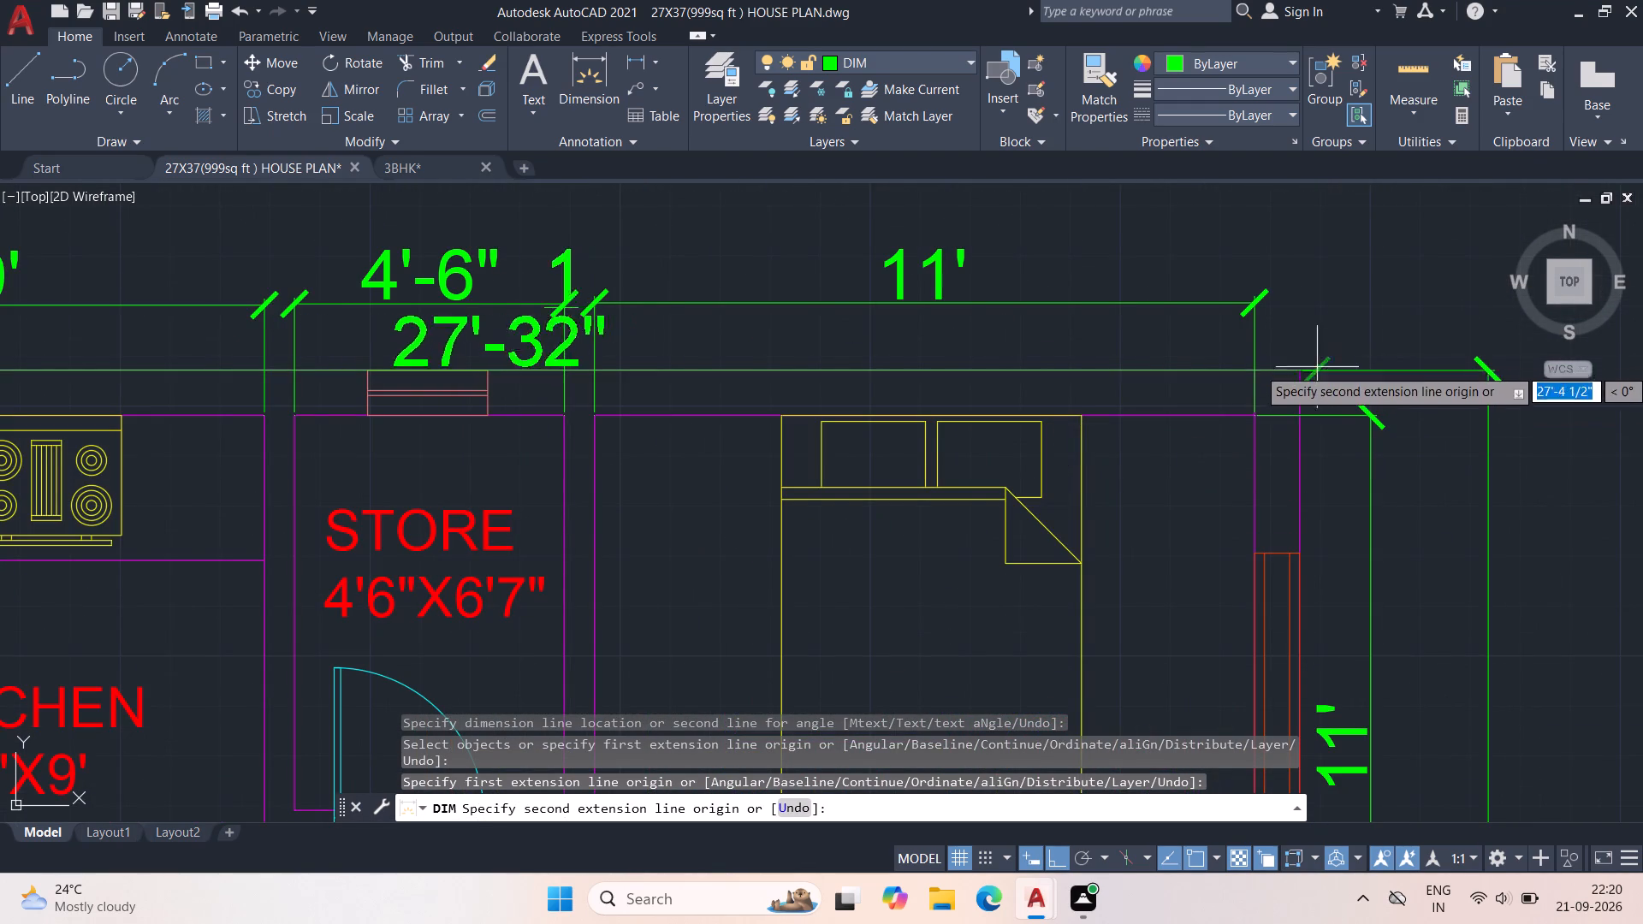
pyautogui.click(1302, 374)
pyautogui.scroll(-2, 1289, 271)
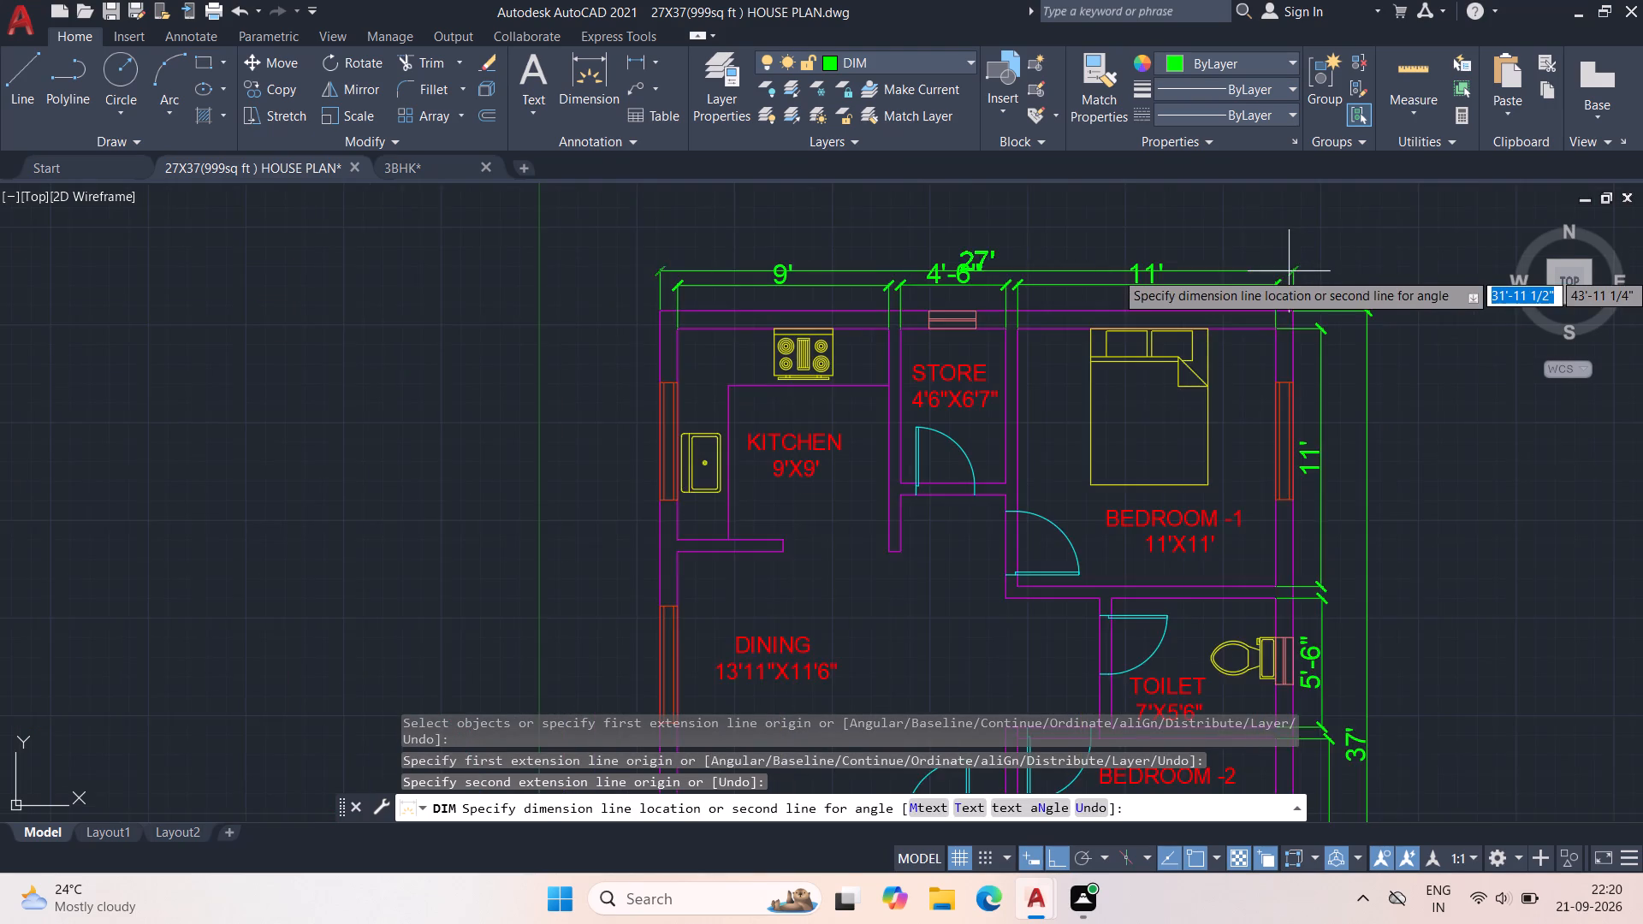
pyautogui.moveTo(1290, 274); pyautogui.dragTo(1269, 380, button='middle')
pyautogui.click(1266, 343)
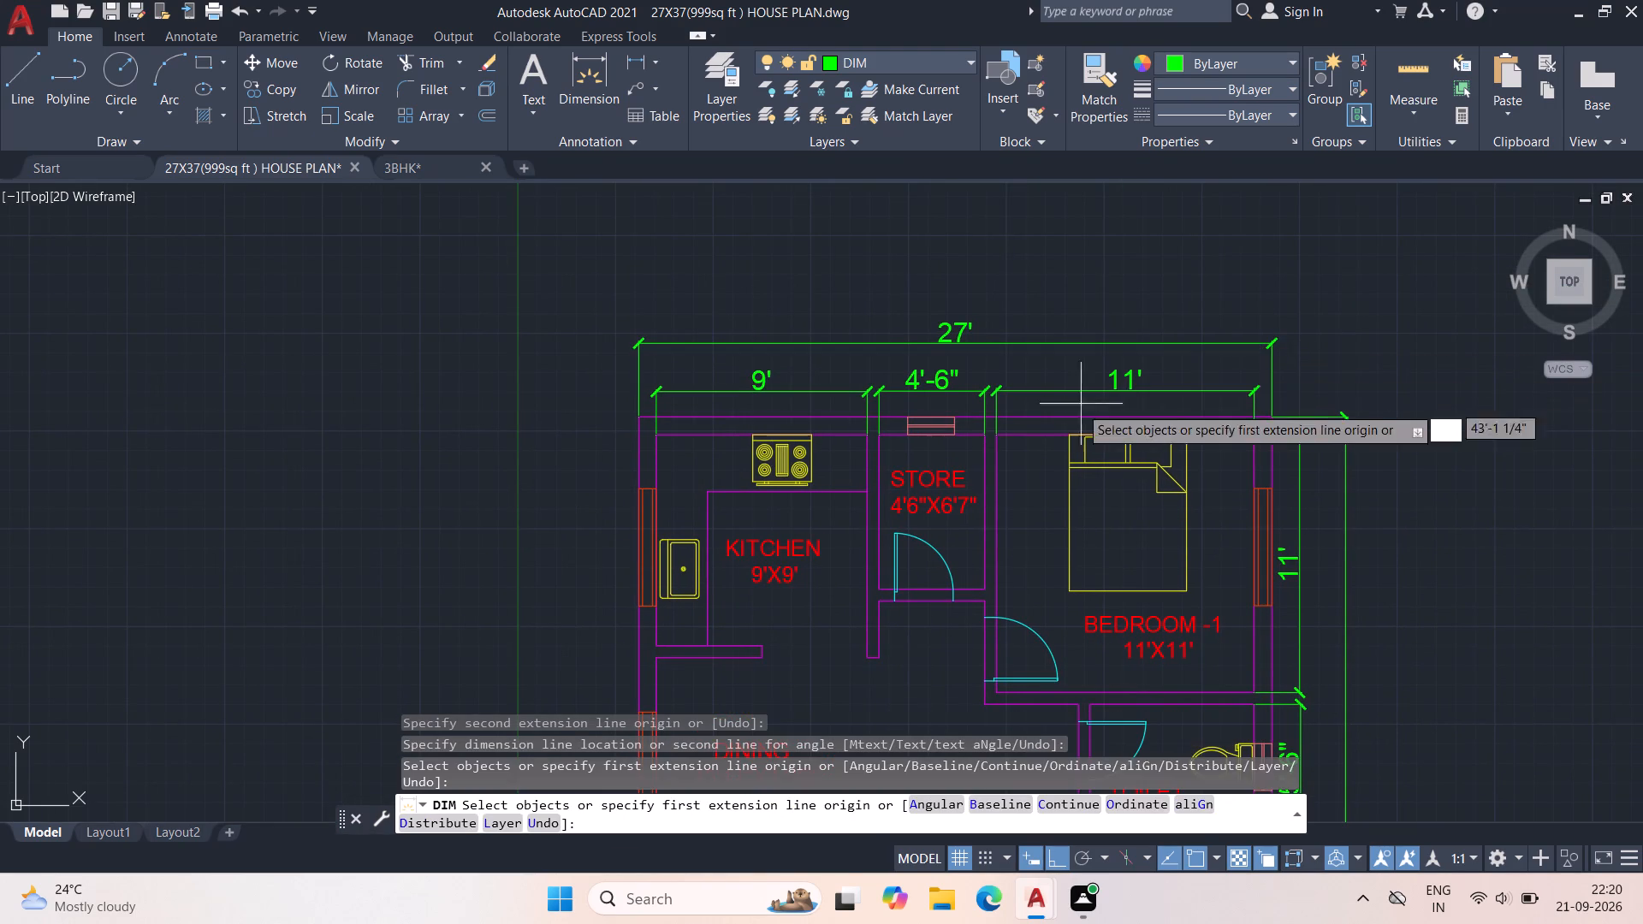
pyautogui.moveTo(1065, 509); pyautogui.dragTo(1043, 149, button='middle')
pyautogui.scroll(-1, 923, 340)
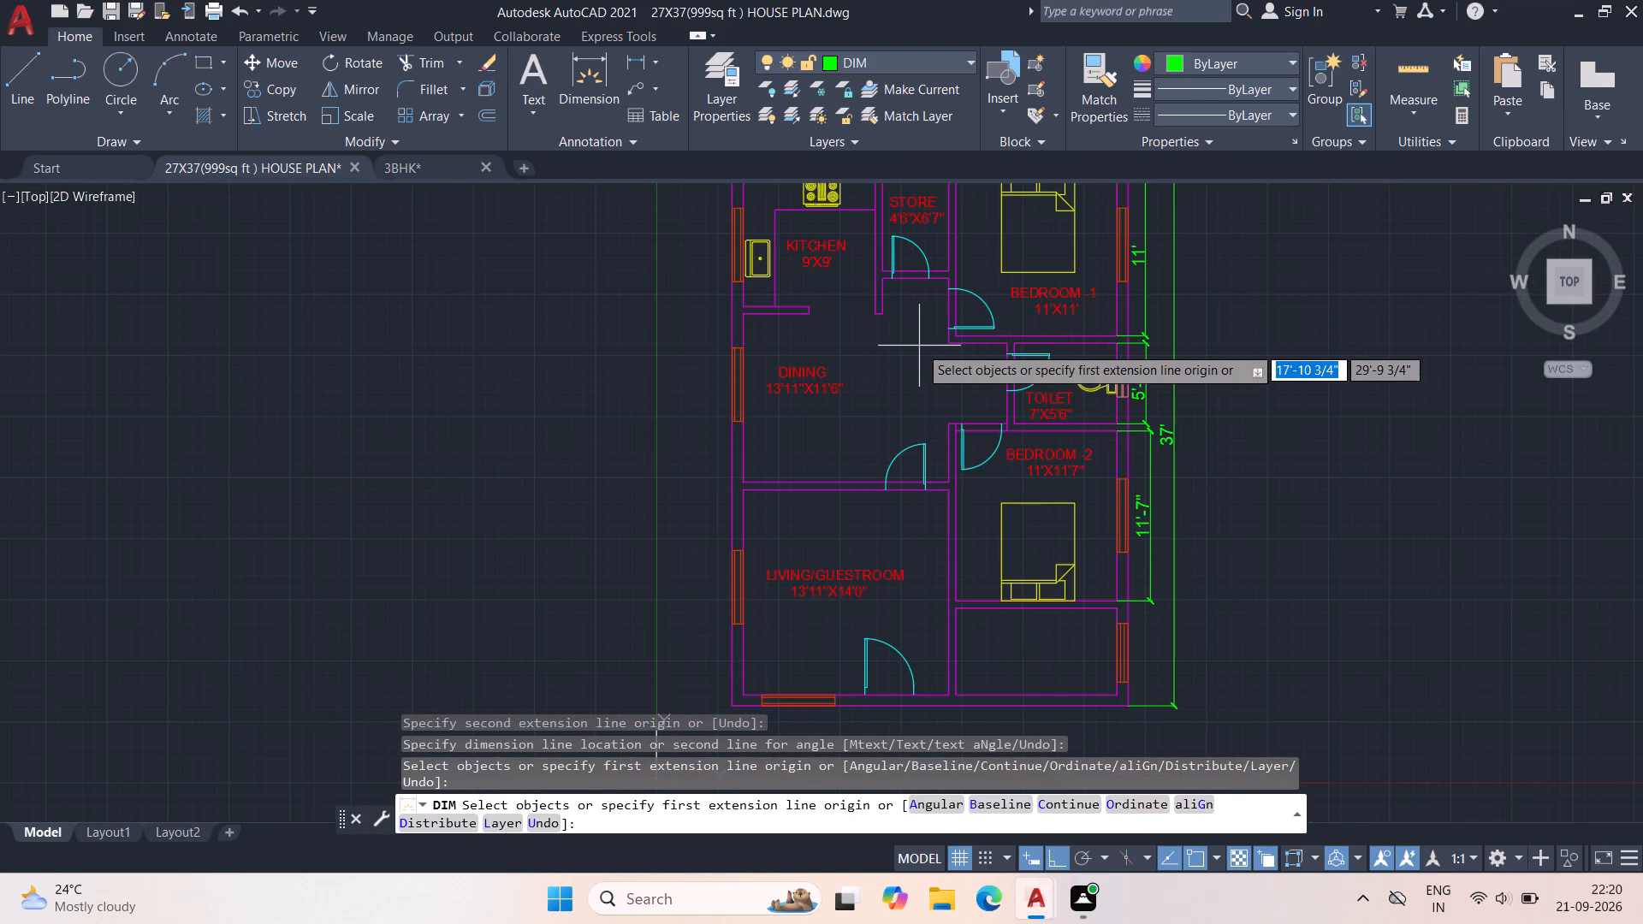
pyautogui.moveTo(916, 406); pyautogui.dragTo(916, 401, button='middle')
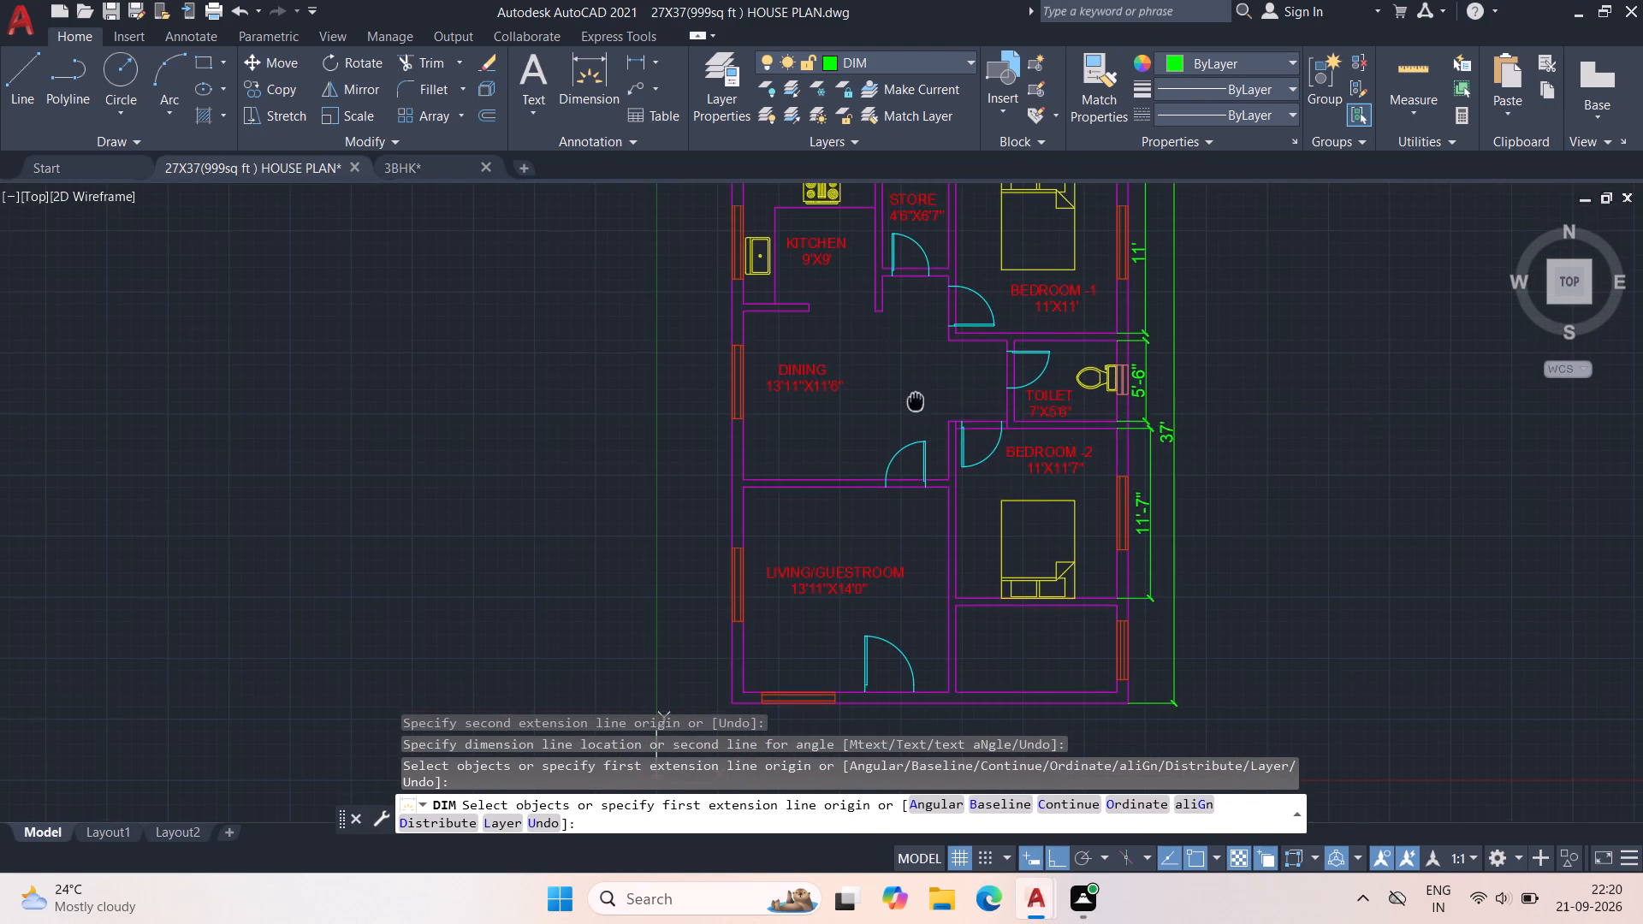
pyautogui.moveTo(916, 401); pyautogui.dragTo(834, 289, button='middle')
pyautogui.moveTo(841, 293); pyautogui.dragTo(820, 478, button='middle')
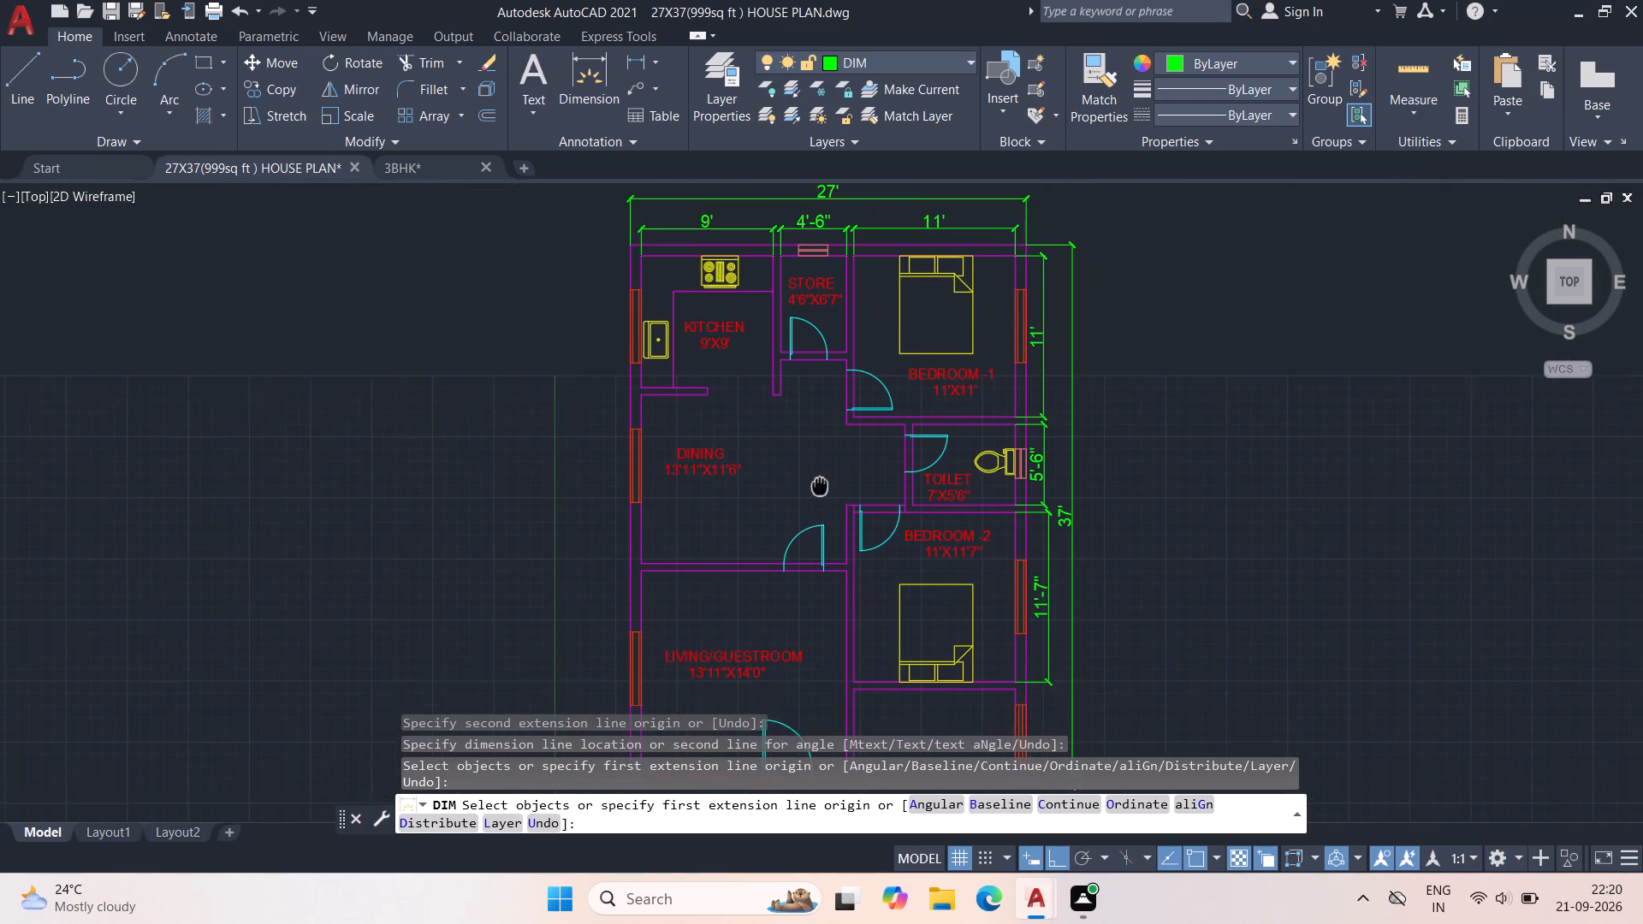
pyautogui.moveTo(820, 478); pyautogui.dragTo(781, 429, button='middle')
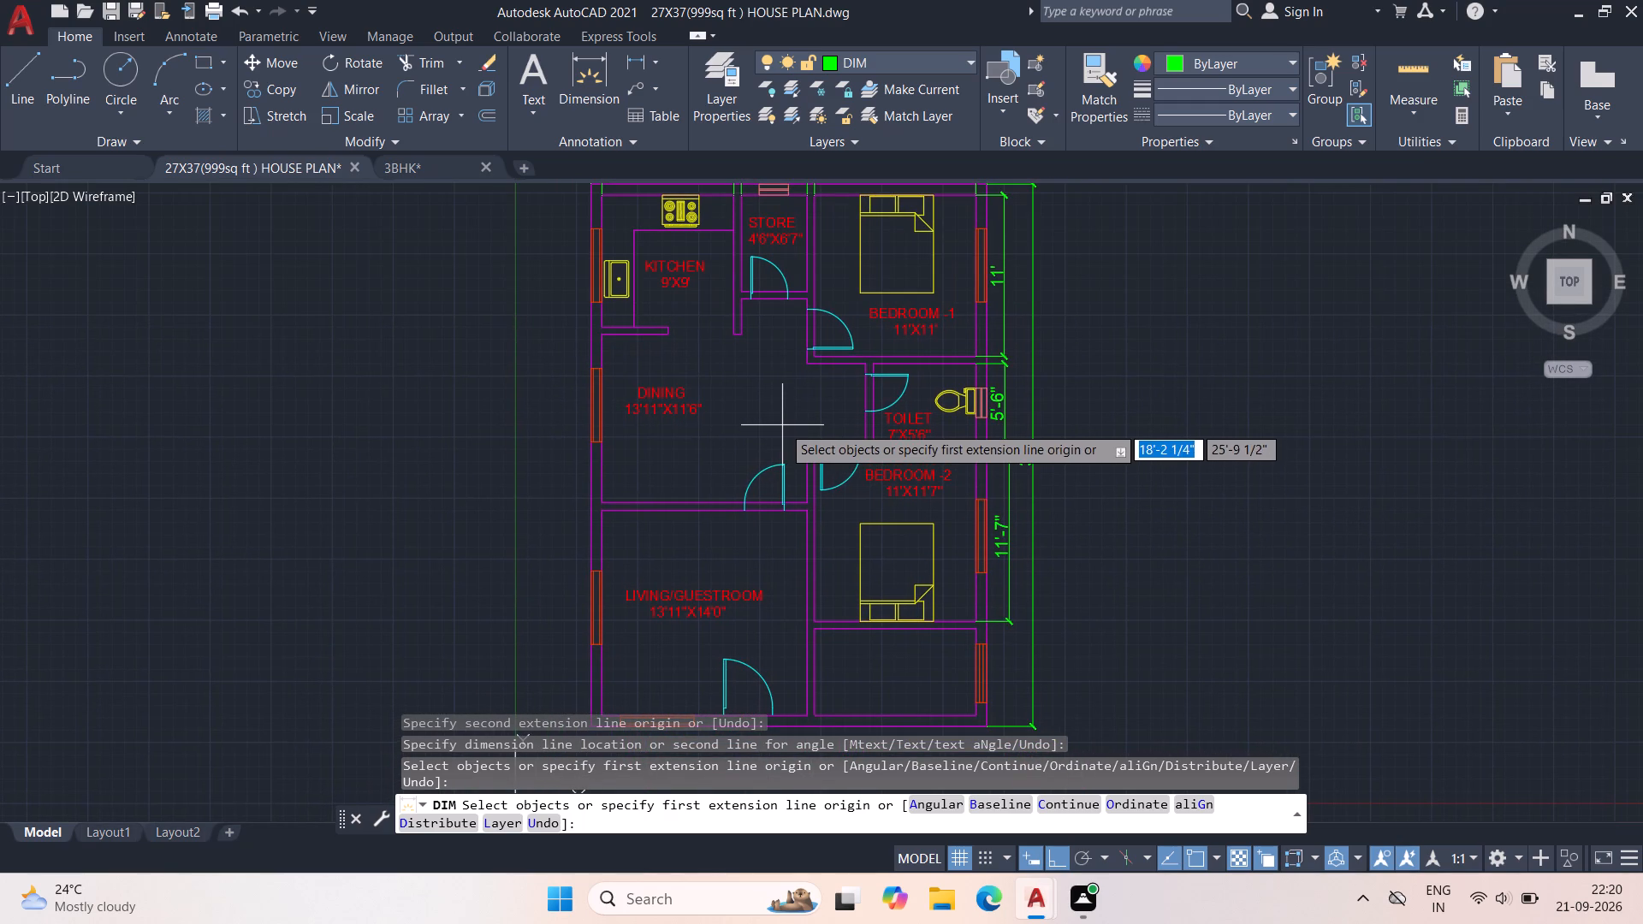
pyautogui.press('Escape')
# Move the LIVING/GUESTROOM entrance door from the south wall's inner face to its outer face, shifted slightly east, with Ortho off.
pyautogui.moveTo(1172, 459); pyautogui.dragTo(1098, 326, button='middle')
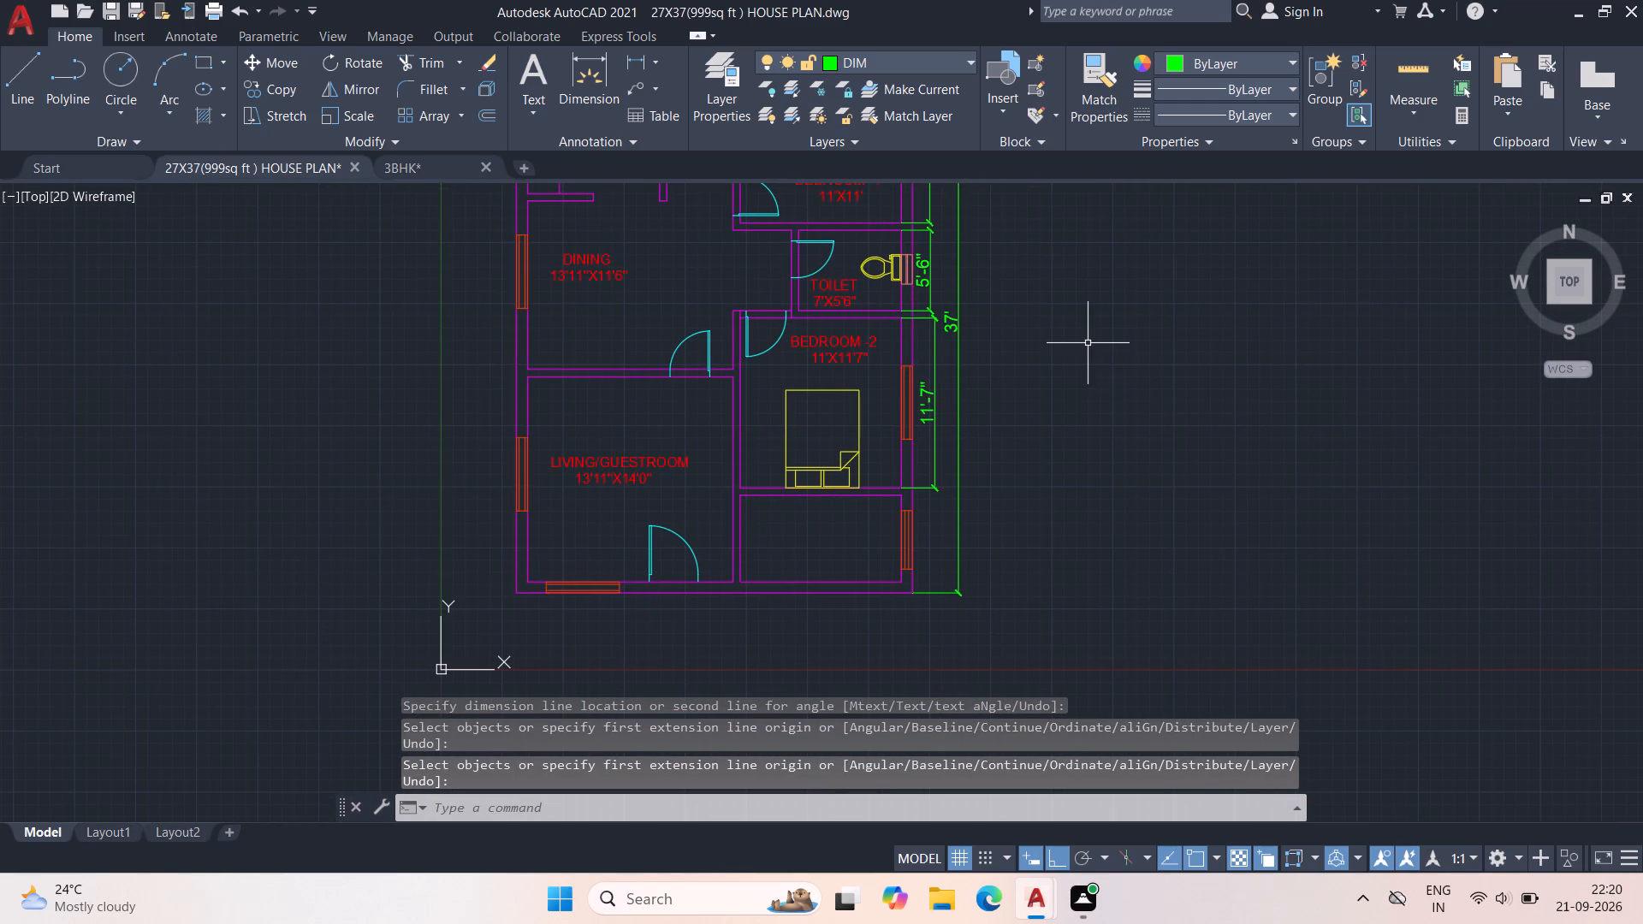
pyautogui.moveTo(1101, 394); pyautogui.dragTo(1128, 425, button='middle')
pyautogui.moveTo(1124, 431); pyautogui.dragTo(1133, 447, button='middle')
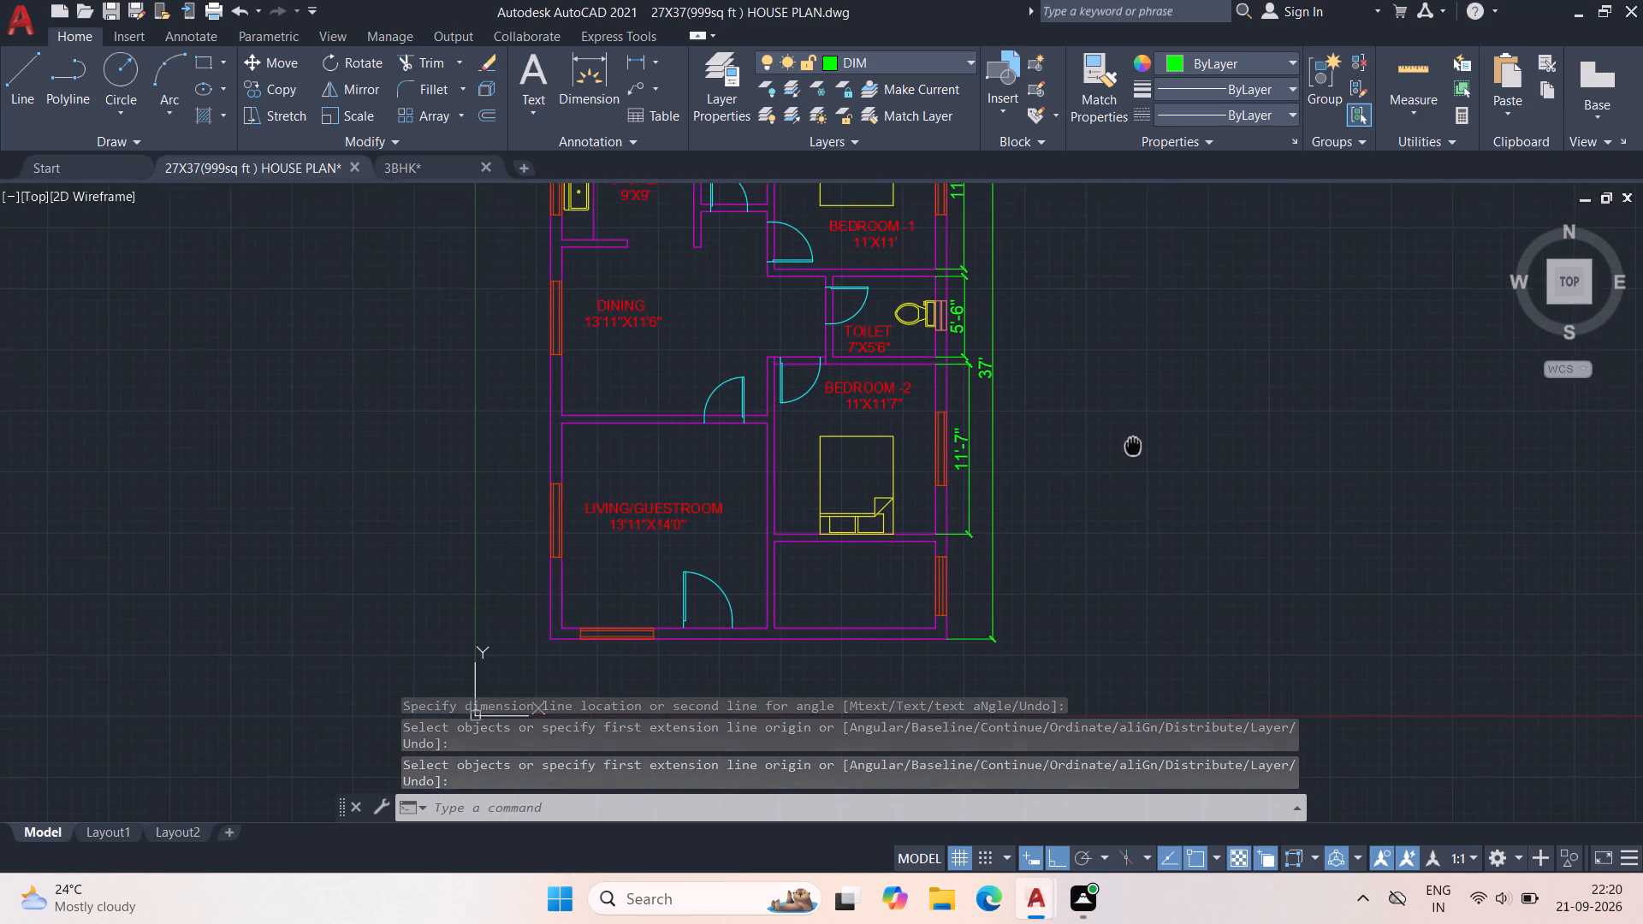
pyautogui.moveTo(1133, 447); pyautogui.dragTo(1118, 463, button='middle')
pyautogui.scroll(4, 683, 681)
pyautogui.moveTo(689, 673); pyautogui.dragTo(682, 642, button='middle')
pyautogui.moveTo(688, 622); pyautogui.dragTo(691, 637, button='middle')
pyautogui.scroll(-2, 690, 637)
pyautogui.moveTo(851, 383); pyautogui.dragTo(833, 484, button='middle')
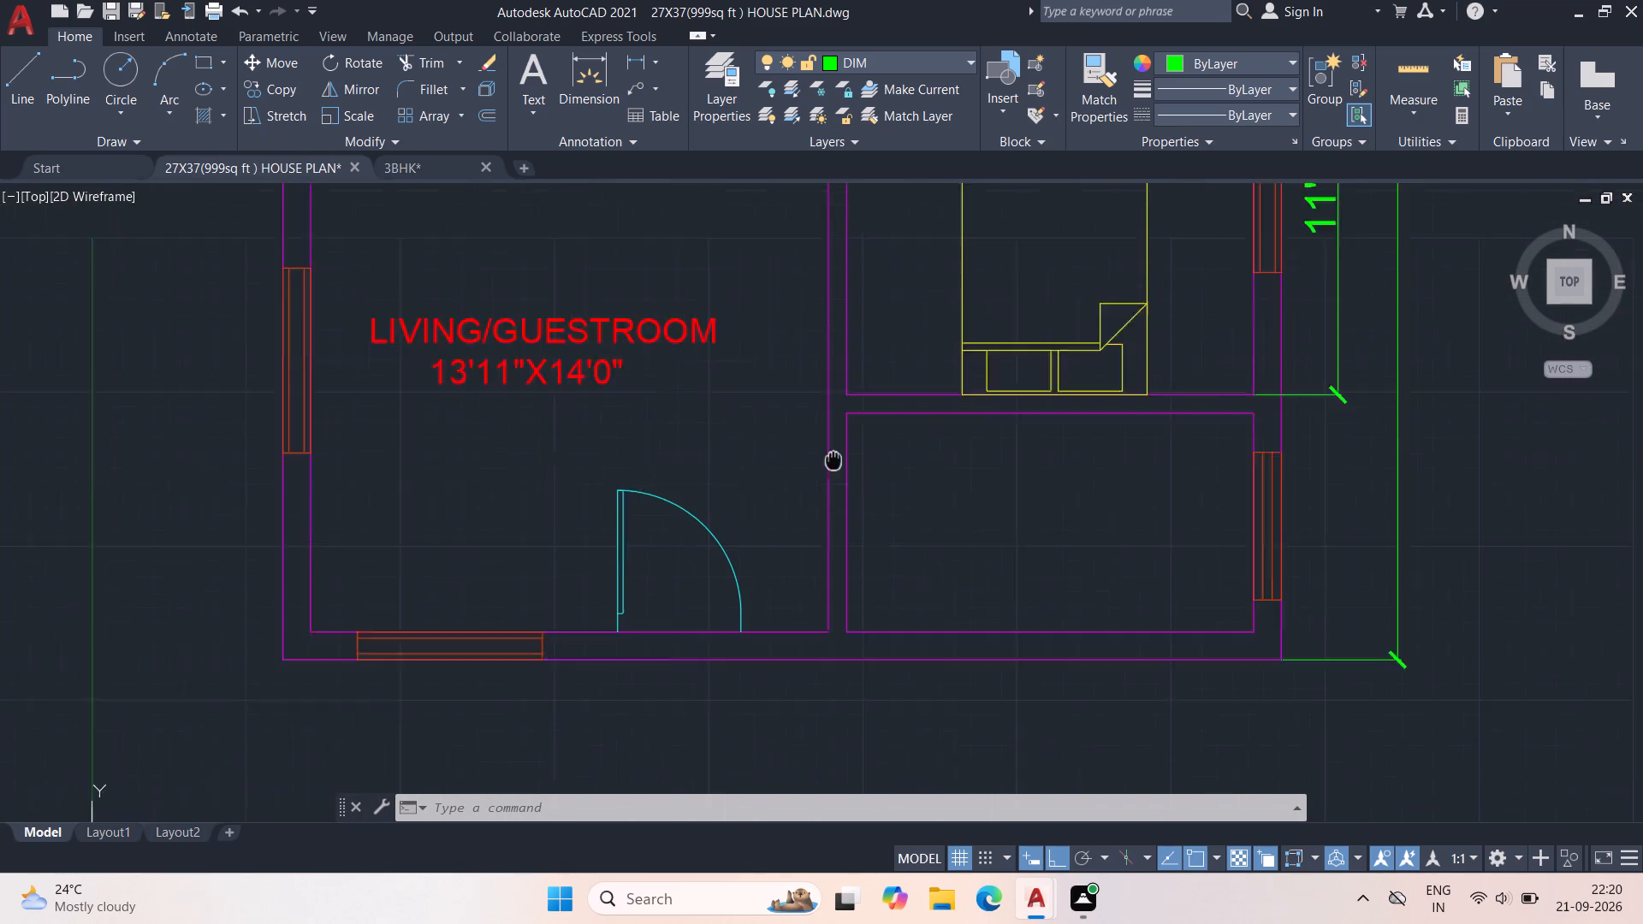
pyautogui.moveTo(833, 484); pyautogui.dragTo(813, 818, button='middle')
pyautogui.moveTo(769, 664); pyautogui.dragTo(851, 127, button='middle')
pyautogui.scroll(-1, 779, 395)
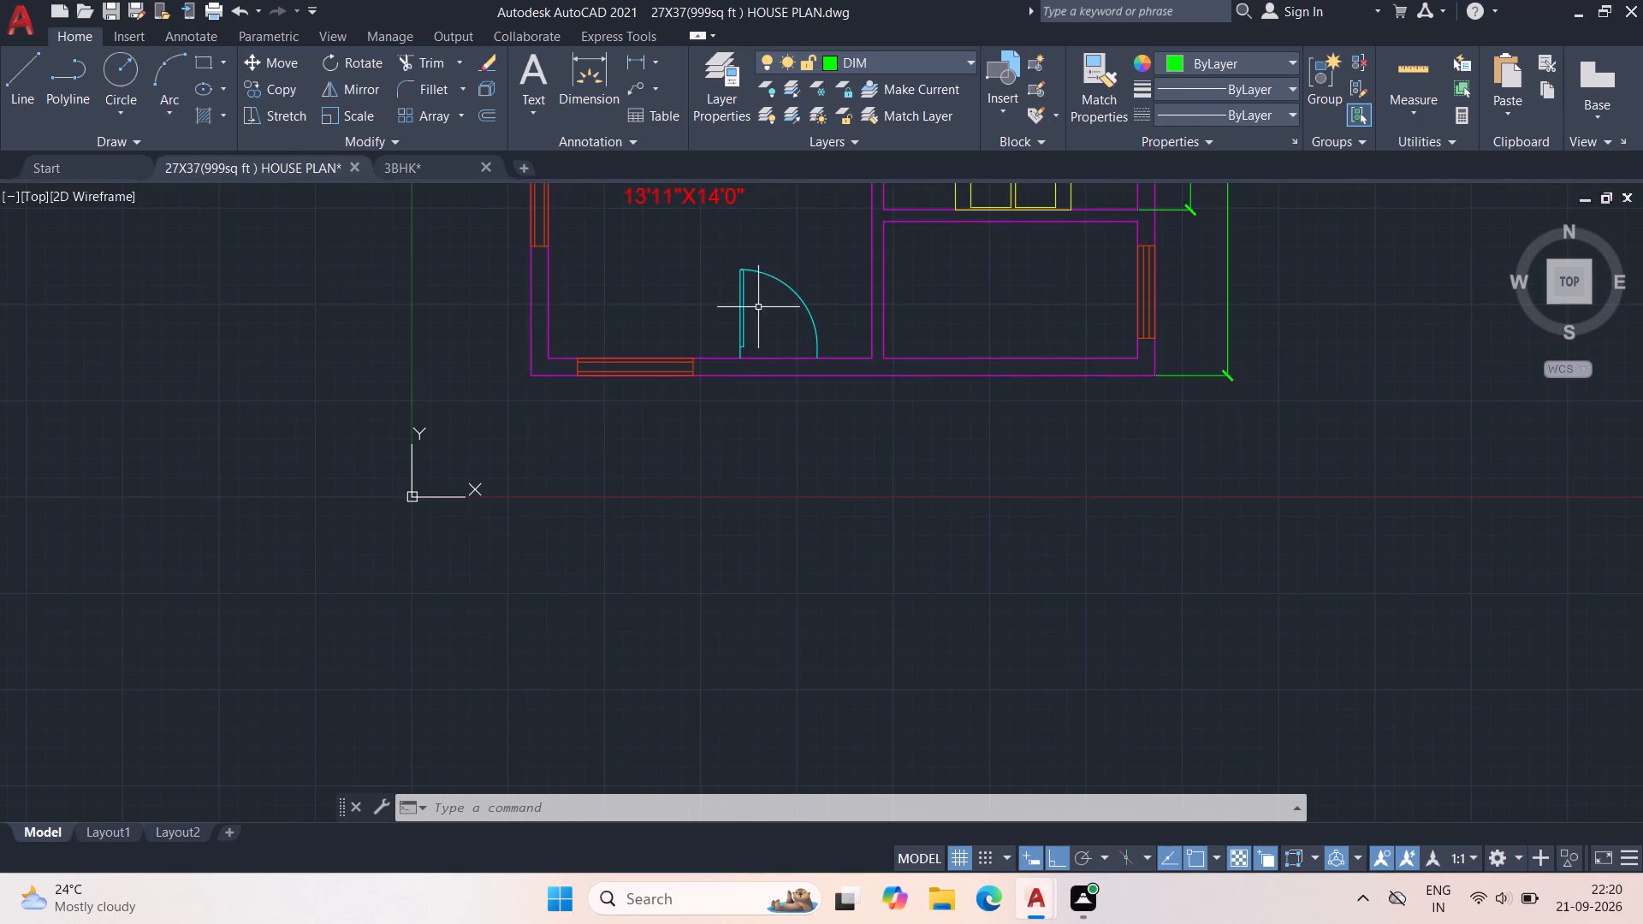
pyautogui.scroll(3, 727, 363)
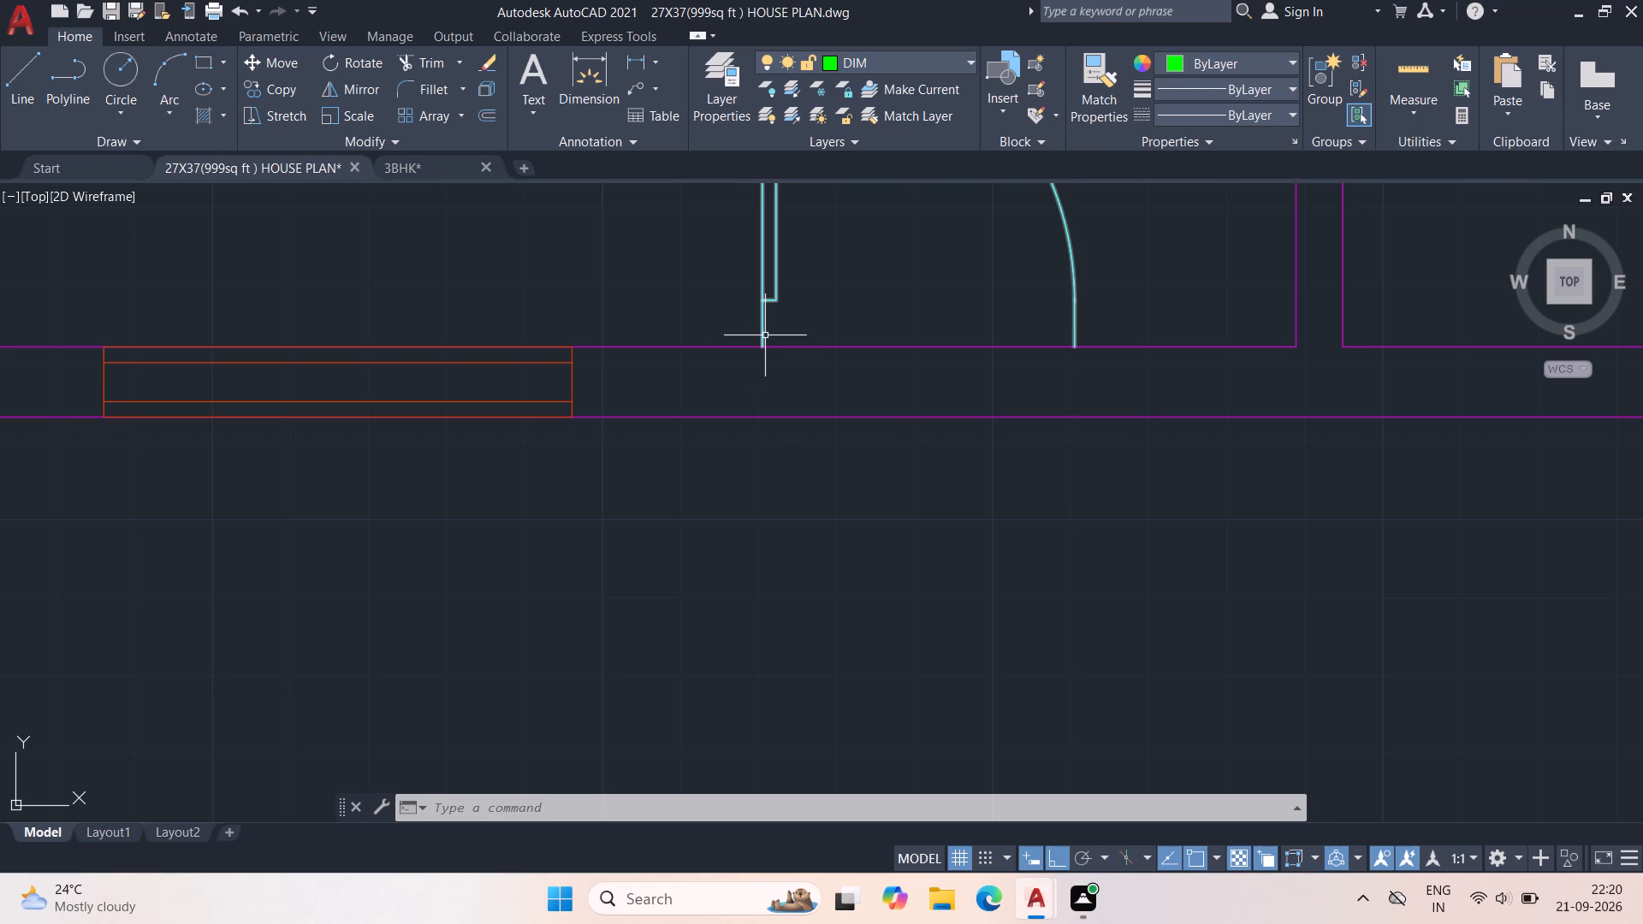
pyautogui.click(764, 335)
pyautogui.write('M')
pyautogui.press('space')
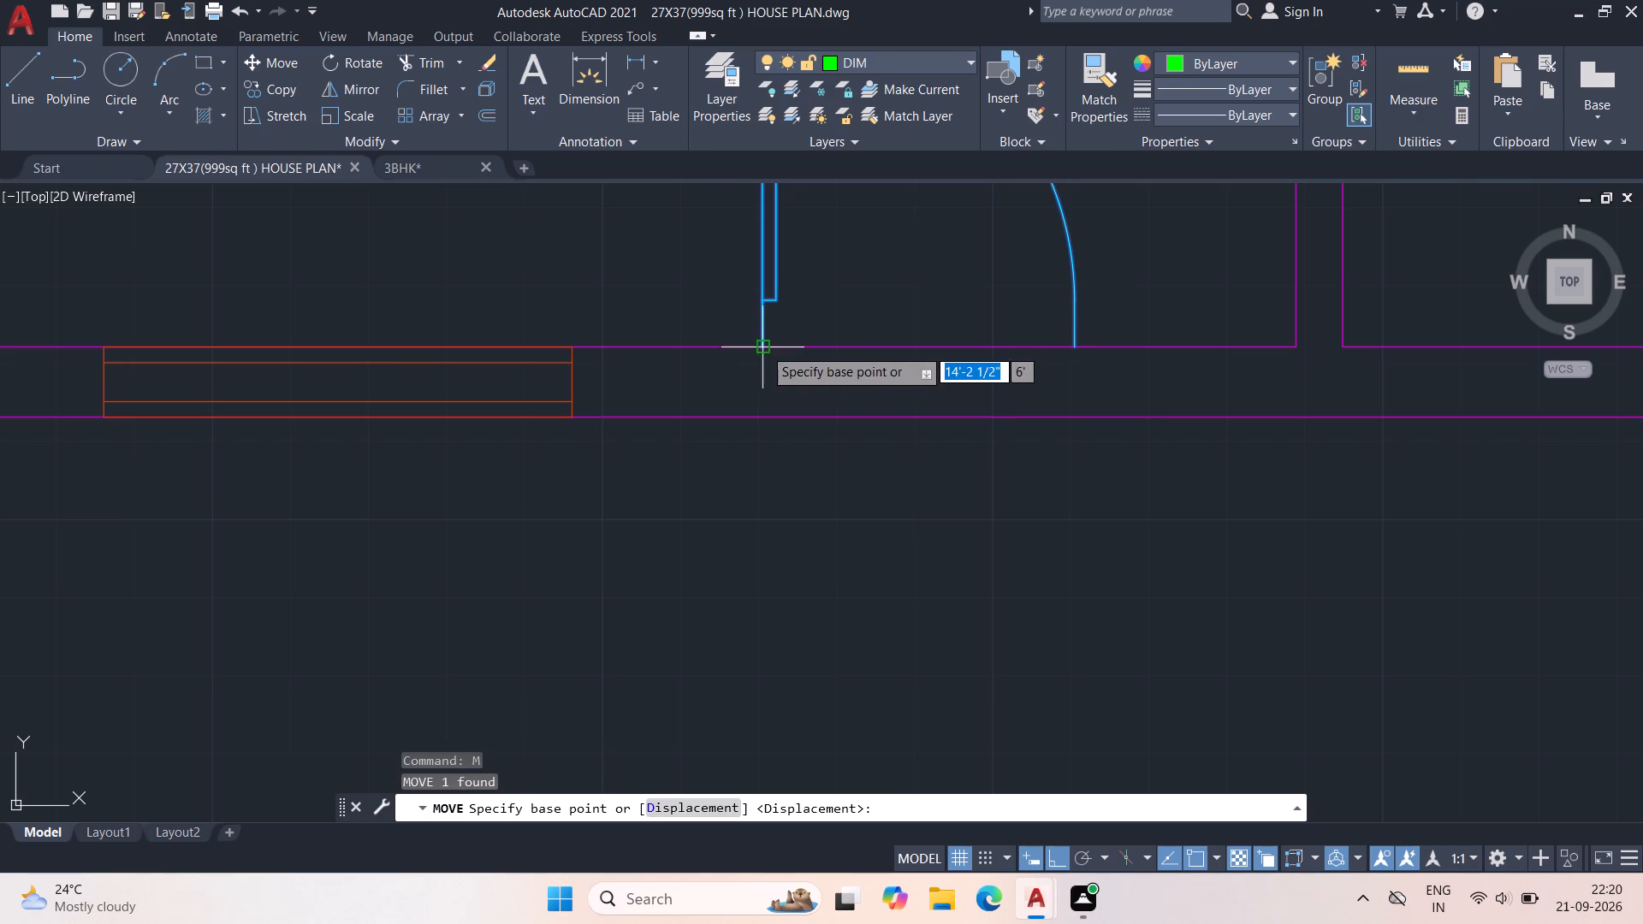
pyautogui.click(765, 345)
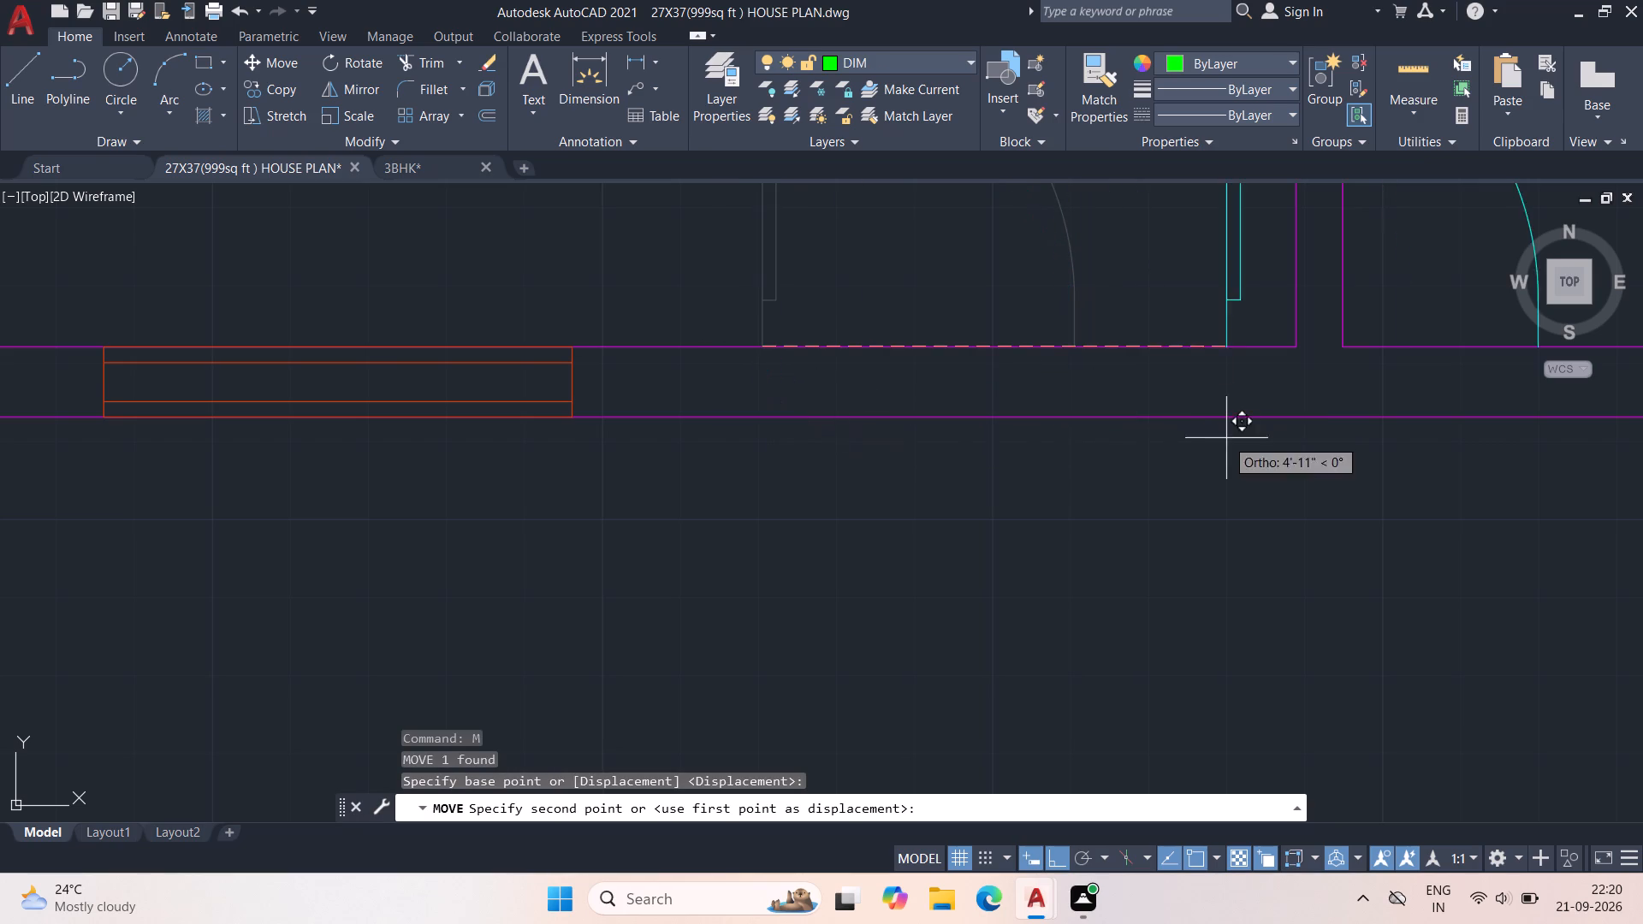
pyautogui.click(1064, 859)
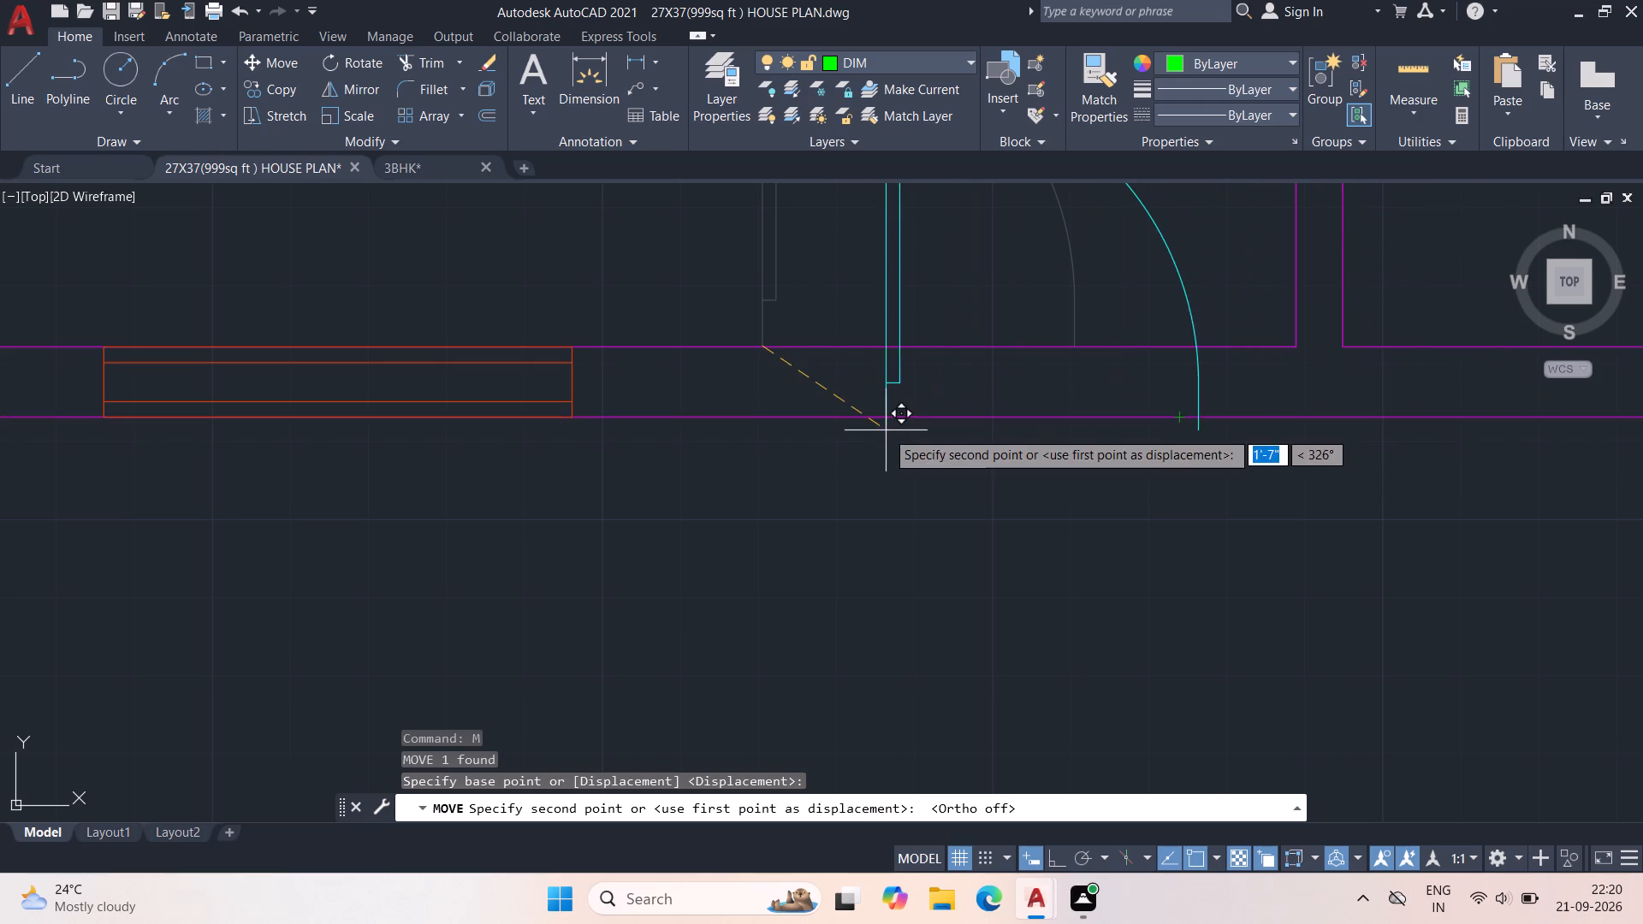
pyautogui.click(852, 416)
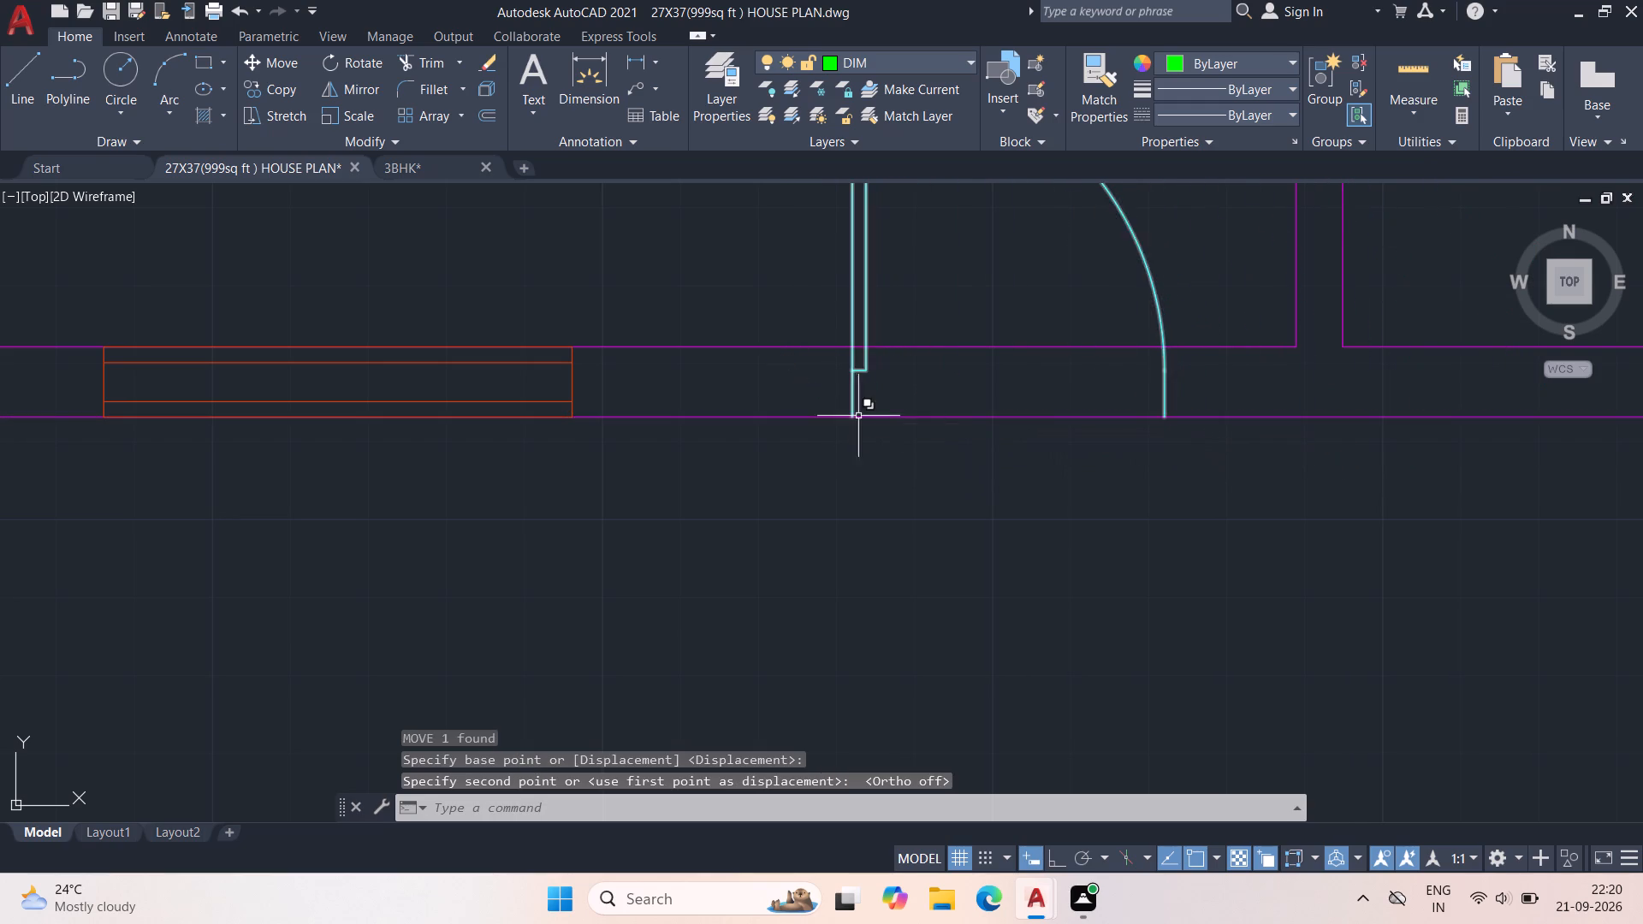
# Trim both south wall lines between the jambs of the LIVING/GUESTROOM entrance door to open the doorway.
pyautogui.moveTo(1068, 474); pyautogui.dragTo(927, 563, button='middle')
pyautogui.press('t')
pyautogui.write('R')
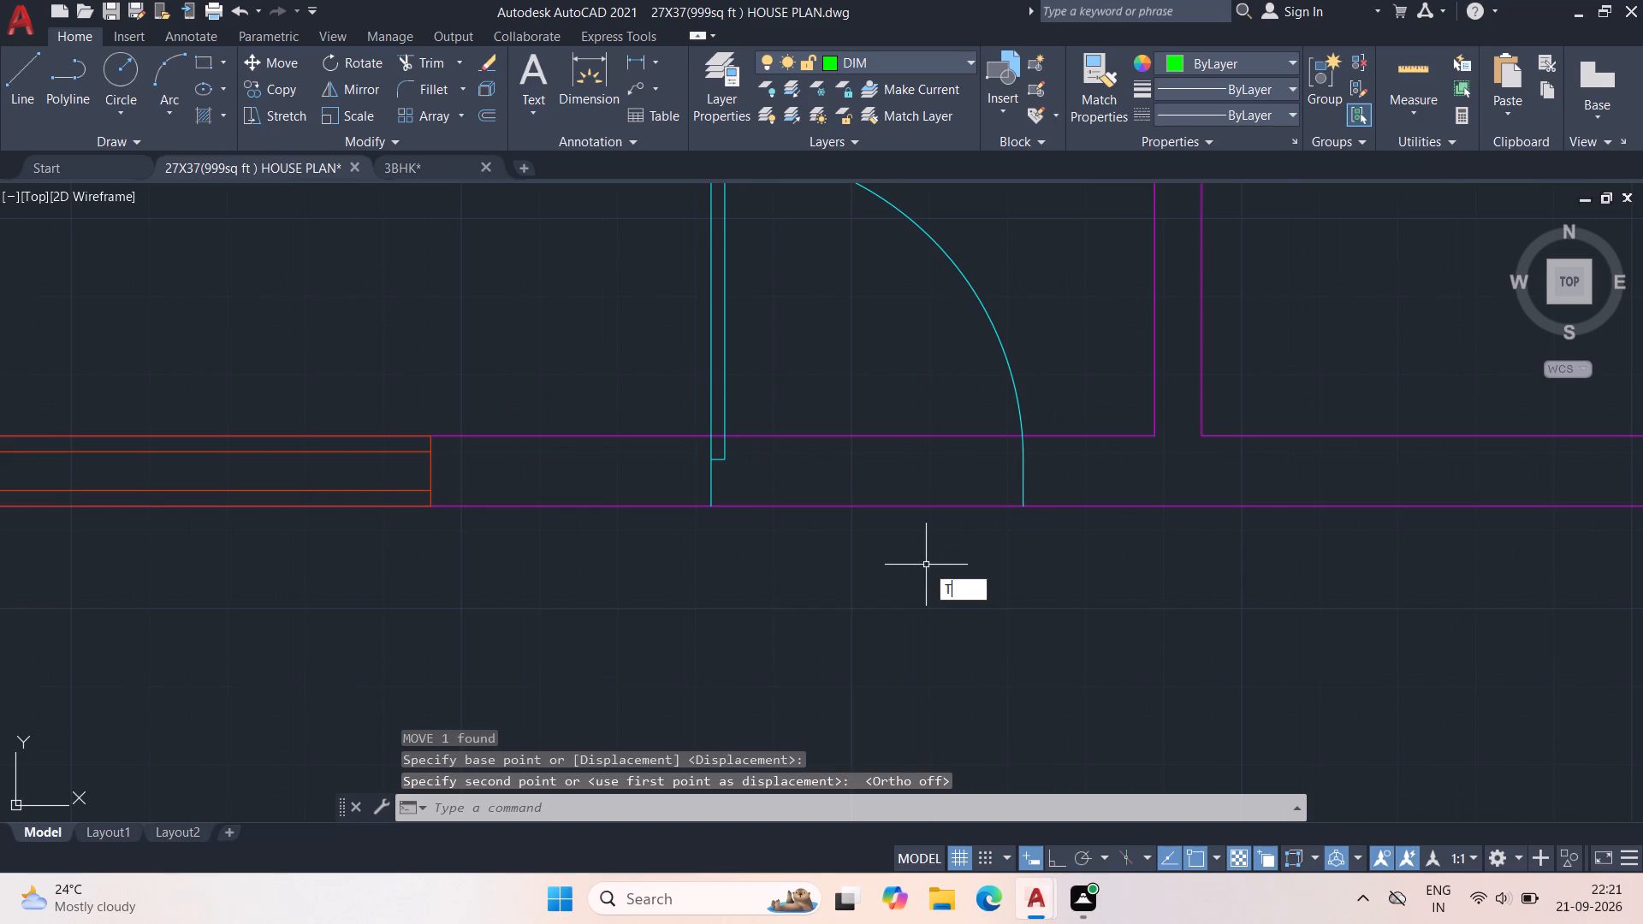
pyautogui.press('space')
pyautogui.click(923, 563)
pyautogui.click(890, 335)
# Trim the wall lines across the door between DINING and LIVING/GUESTROOM and across the BEDROOM-2 door.
pyautogui.scroll(-3, 869, 357)
pyautogui.moveTo(866, 369); pyautogui.dragTo(832, 731, button='middle')
pyautogui.scroll(2, 850, 317)
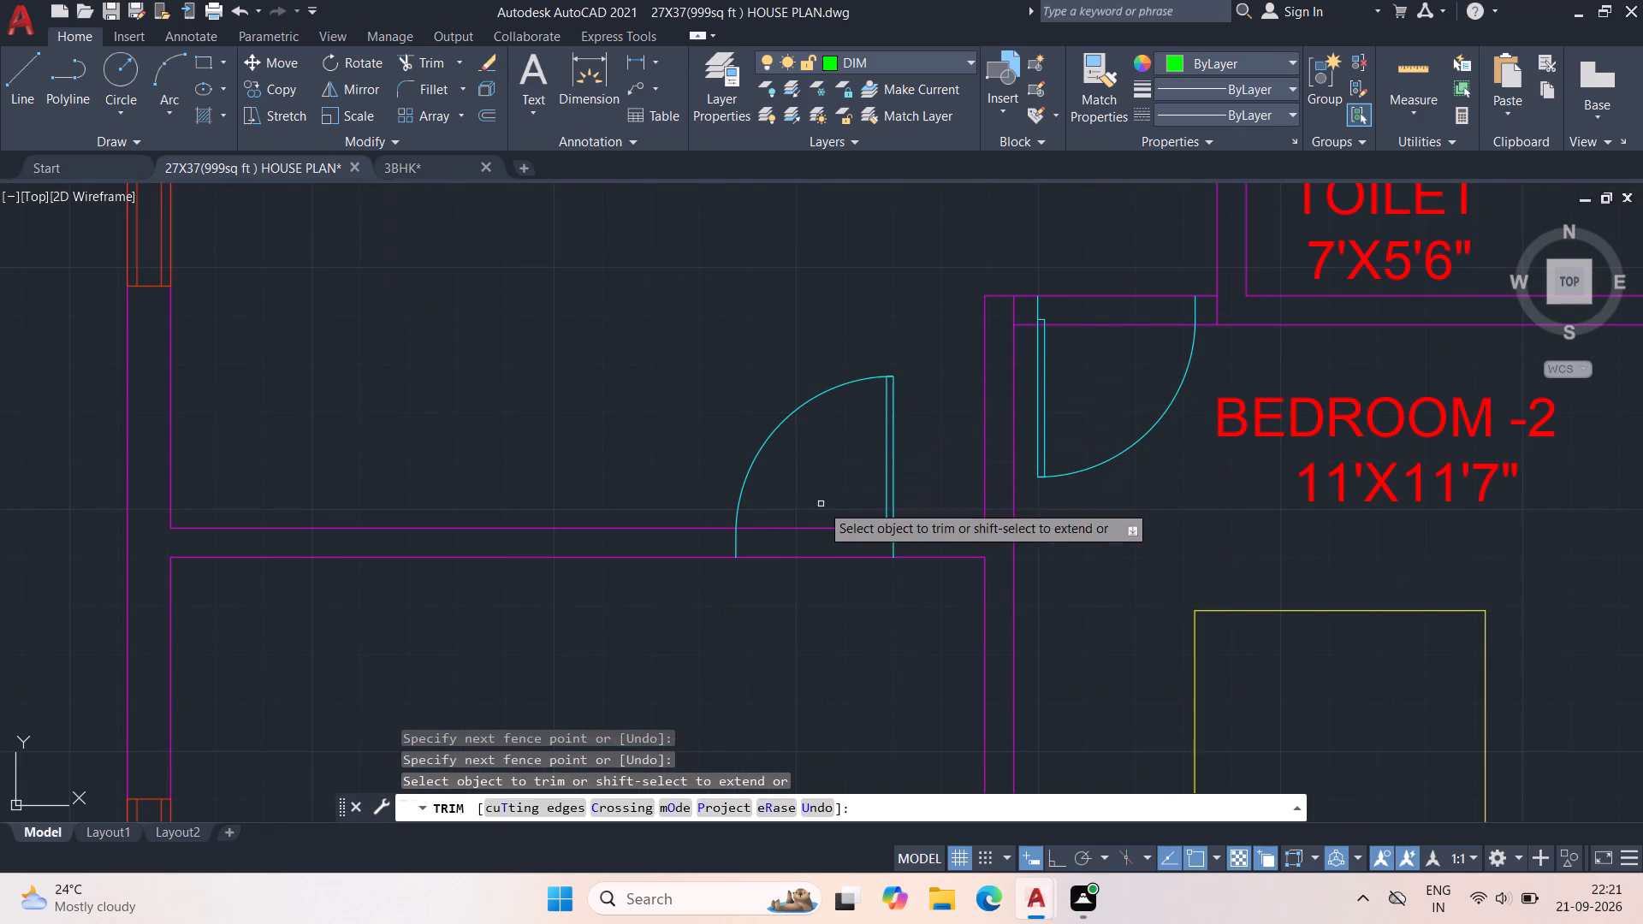
pyautogui.click(821, 504)
pyautogui.click(791, 676)
pyautogui.click(1114, 257)
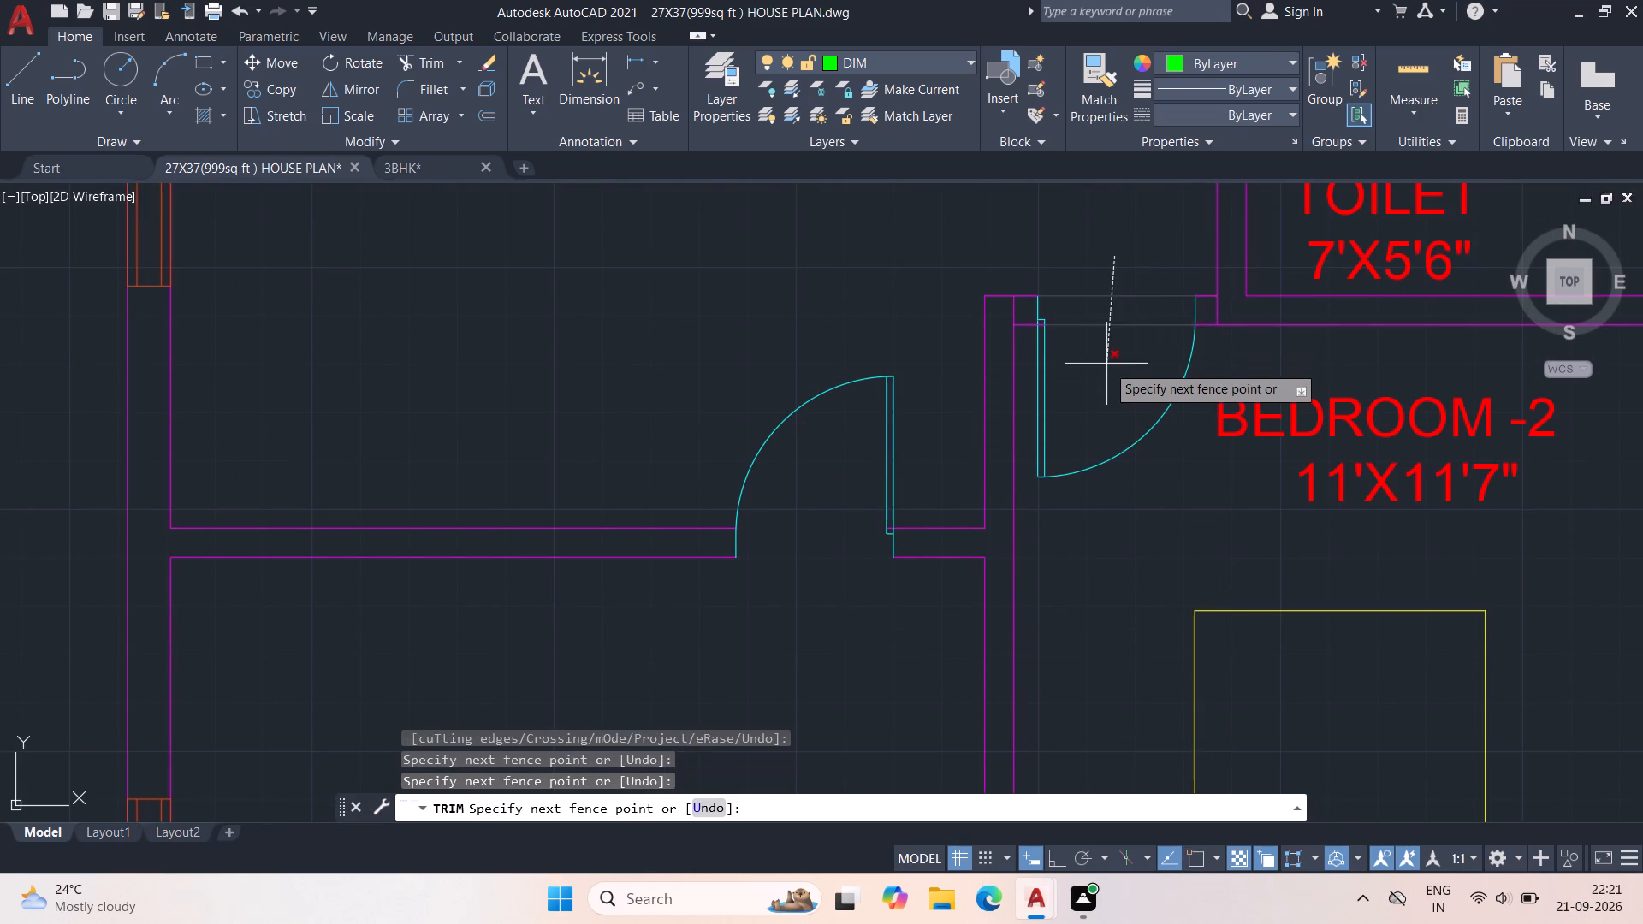
pyautogui.click(1106, 364)
# Trim the TOILET's west wall lines between the door jambs to open the doorway.
pyautogui.scroll(-1, 1112, 306)
pyautogui.moveTo(1116, 299); pyautogui.dragTo(990, 595, button='middle')
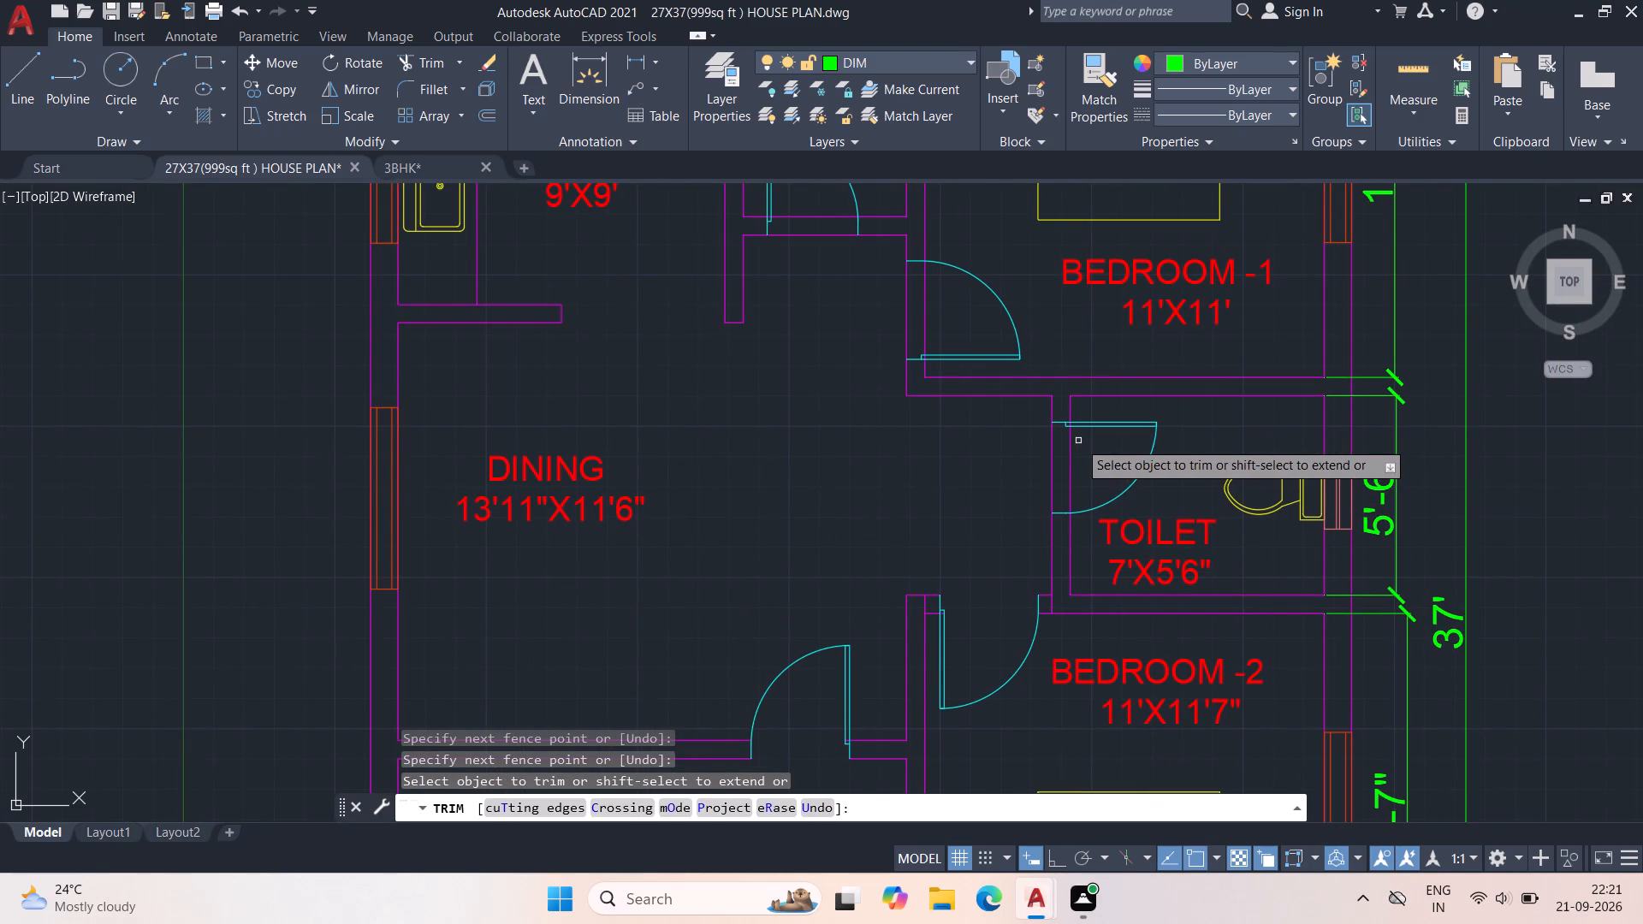
pyautogui.click(1078, 441)
pyautogui.click(976, 470)
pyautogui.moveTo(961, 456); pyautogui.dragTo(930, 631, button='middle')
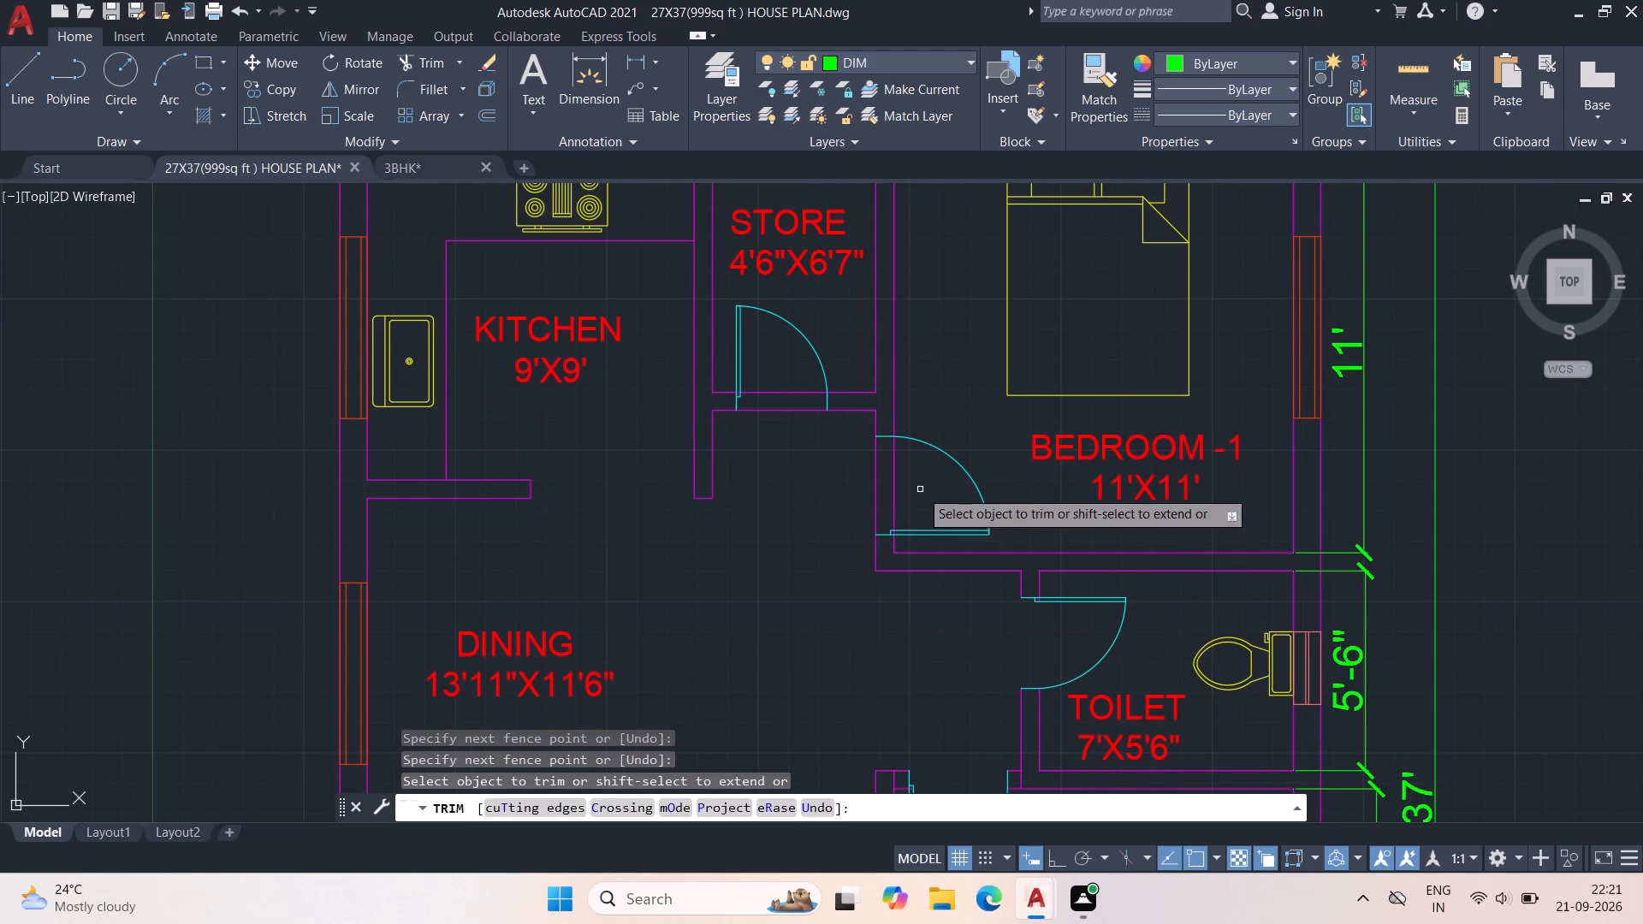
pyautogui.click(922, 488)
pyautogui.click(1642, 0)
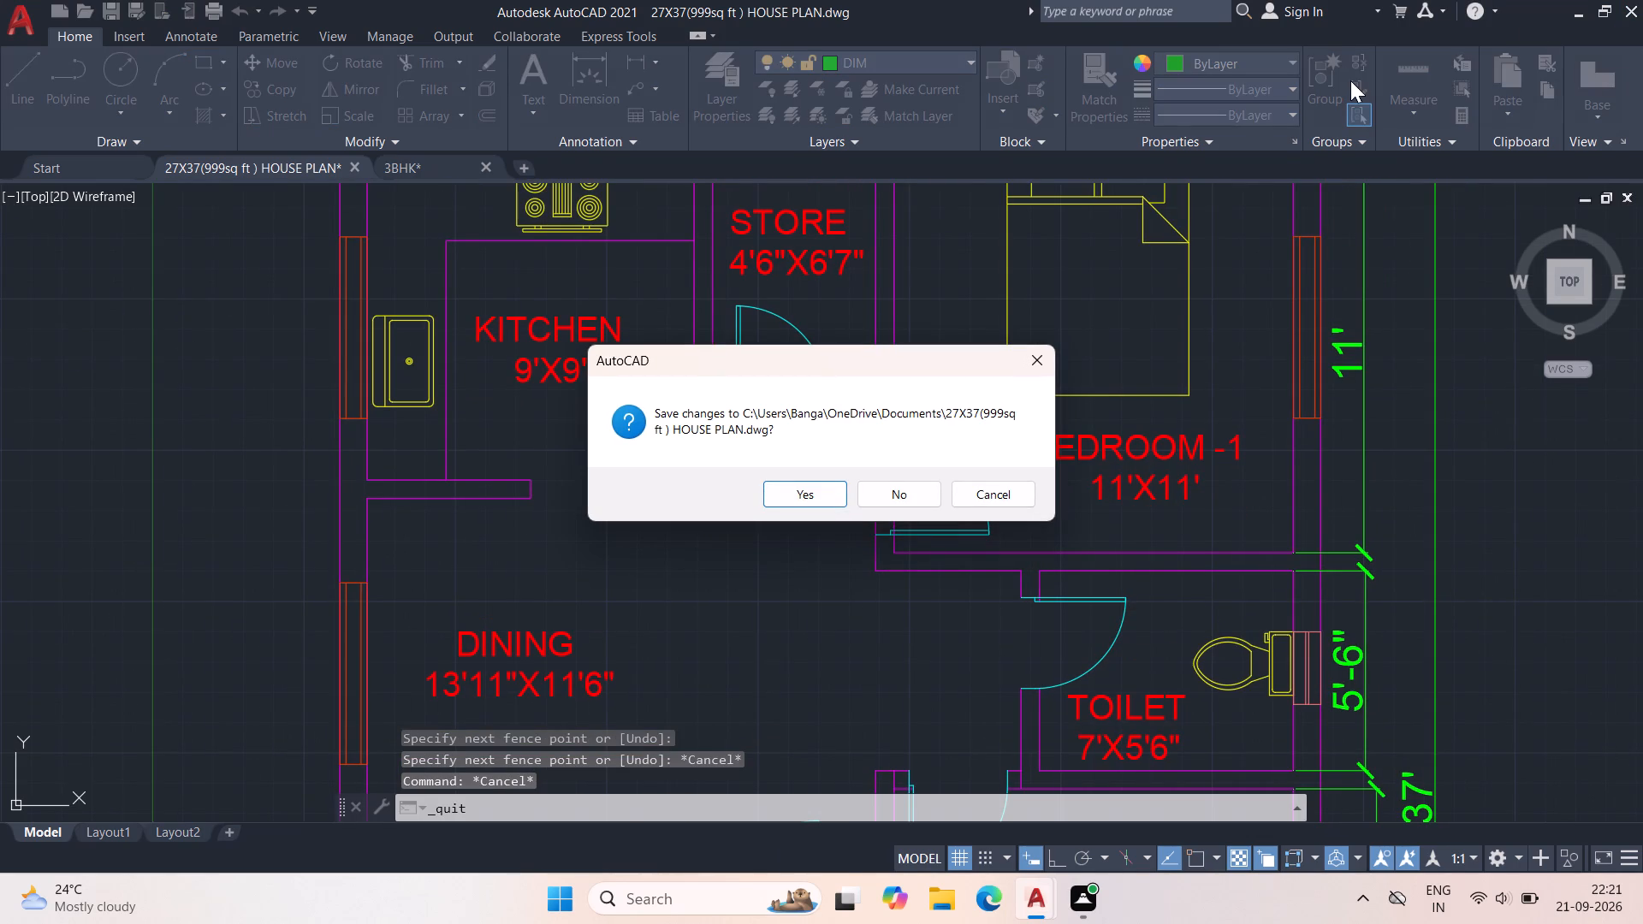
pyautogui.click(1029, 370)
# Trim BEDROOM-1's west wall lines between the door jambs to open the doorway.
pyautogui.scroll(1, 883, 471)
pyautogui.press('t')
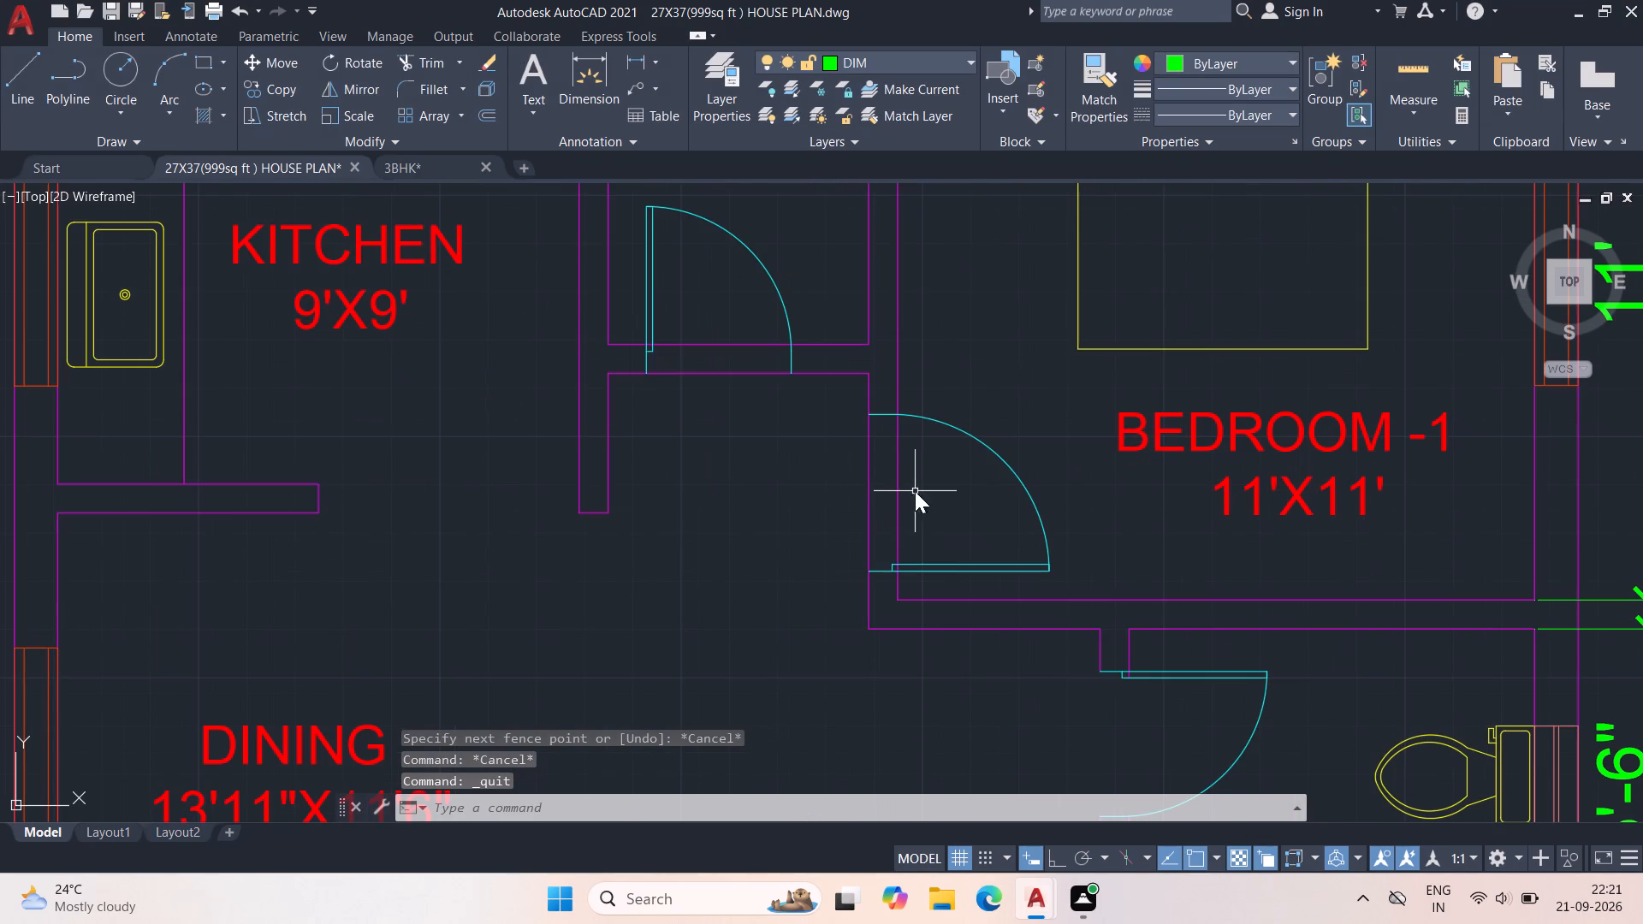
pyautogui.press('r')
pyautogui.press('space')
pyautogui.click(903, 494)
pyautogui.click(753, 504)
# Trim both wall lines between the jambs of the STORE door to open the doorway.
pyautogui.click(699, 315)
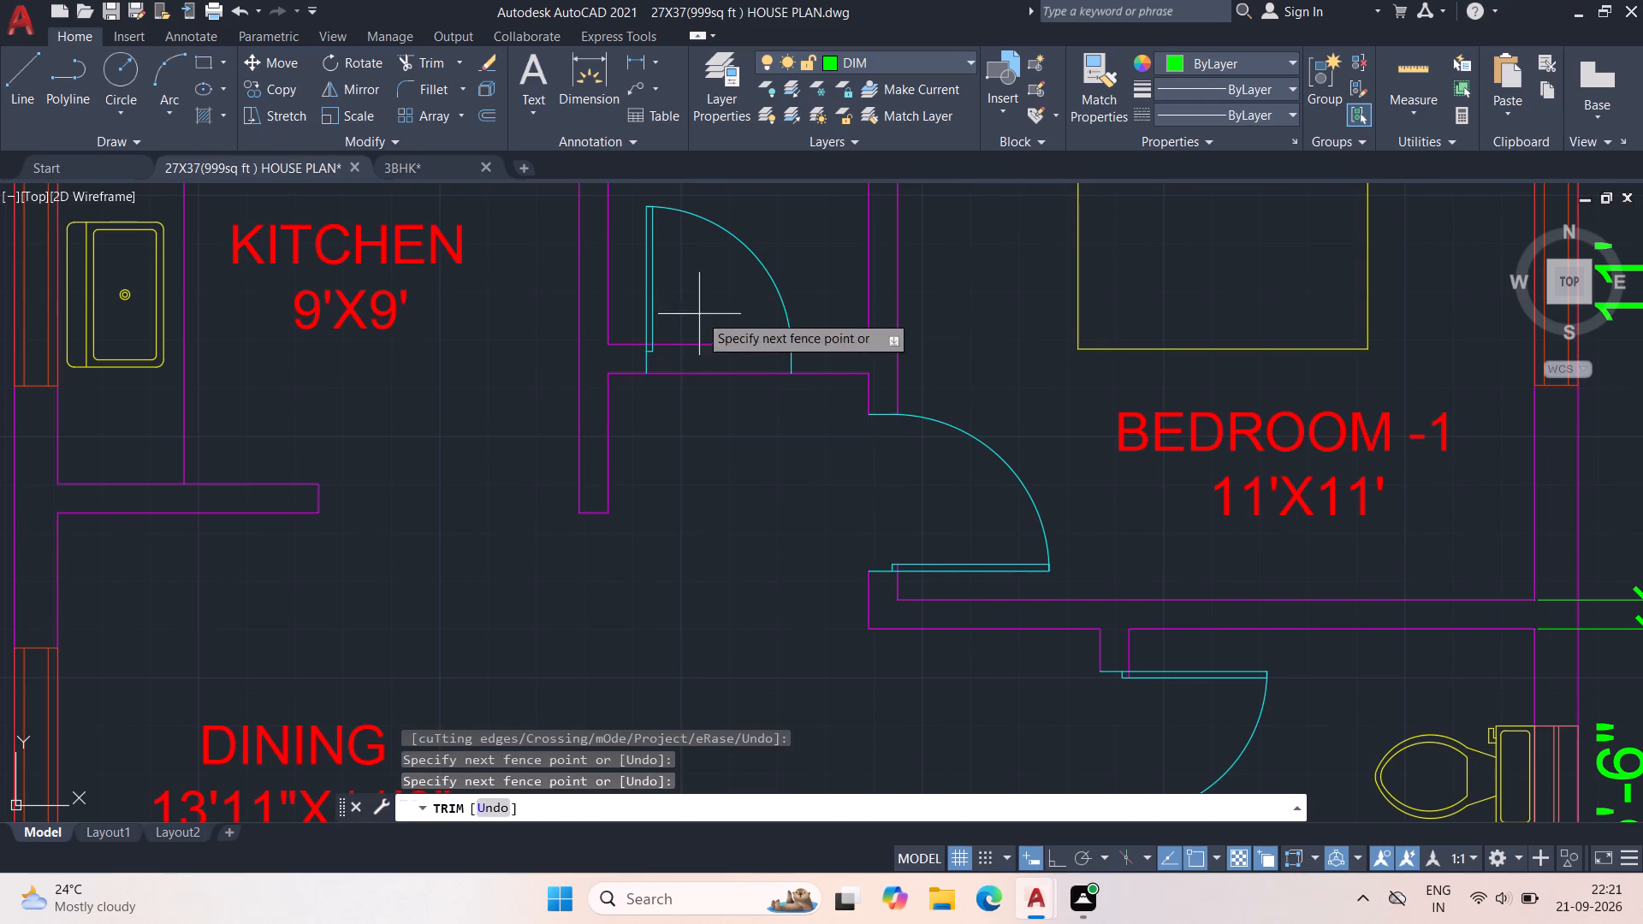
pyautogui.click(726, 450)
# Trim the two inner wall line ends that overrun BEDROOM-1's northeast corner.
pyautogui.scroll(-2, 422, 473)
pyautogui.moveTo(428, 484); pyautogui.dragTo(425, 583, button='middle')
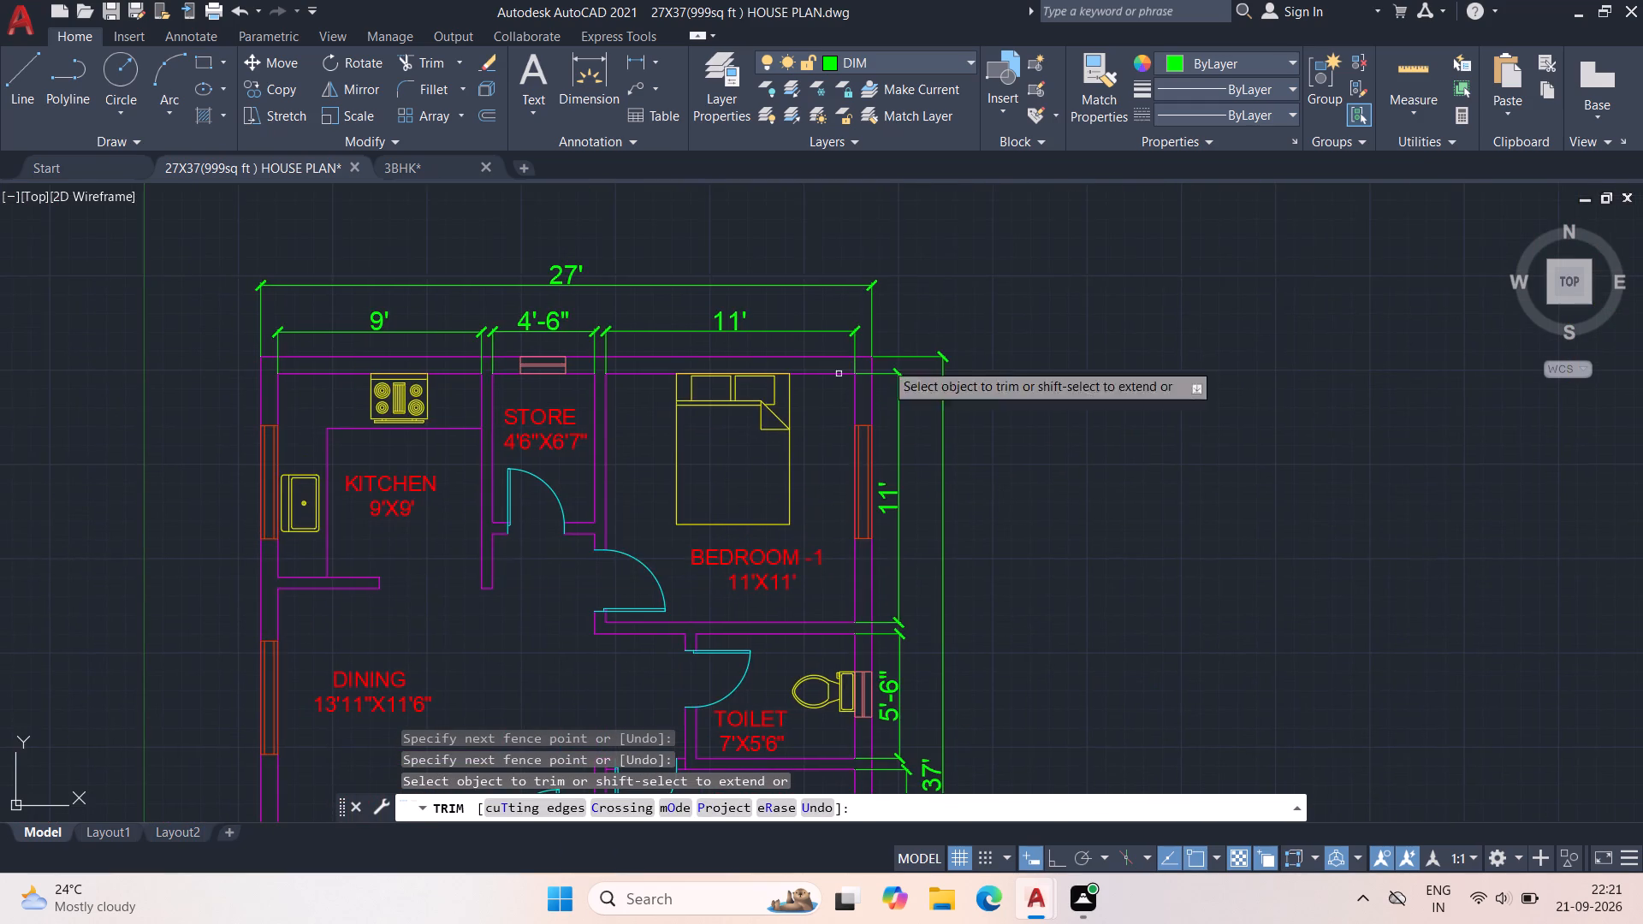
pyautogui.scroll(2, 809, 366)
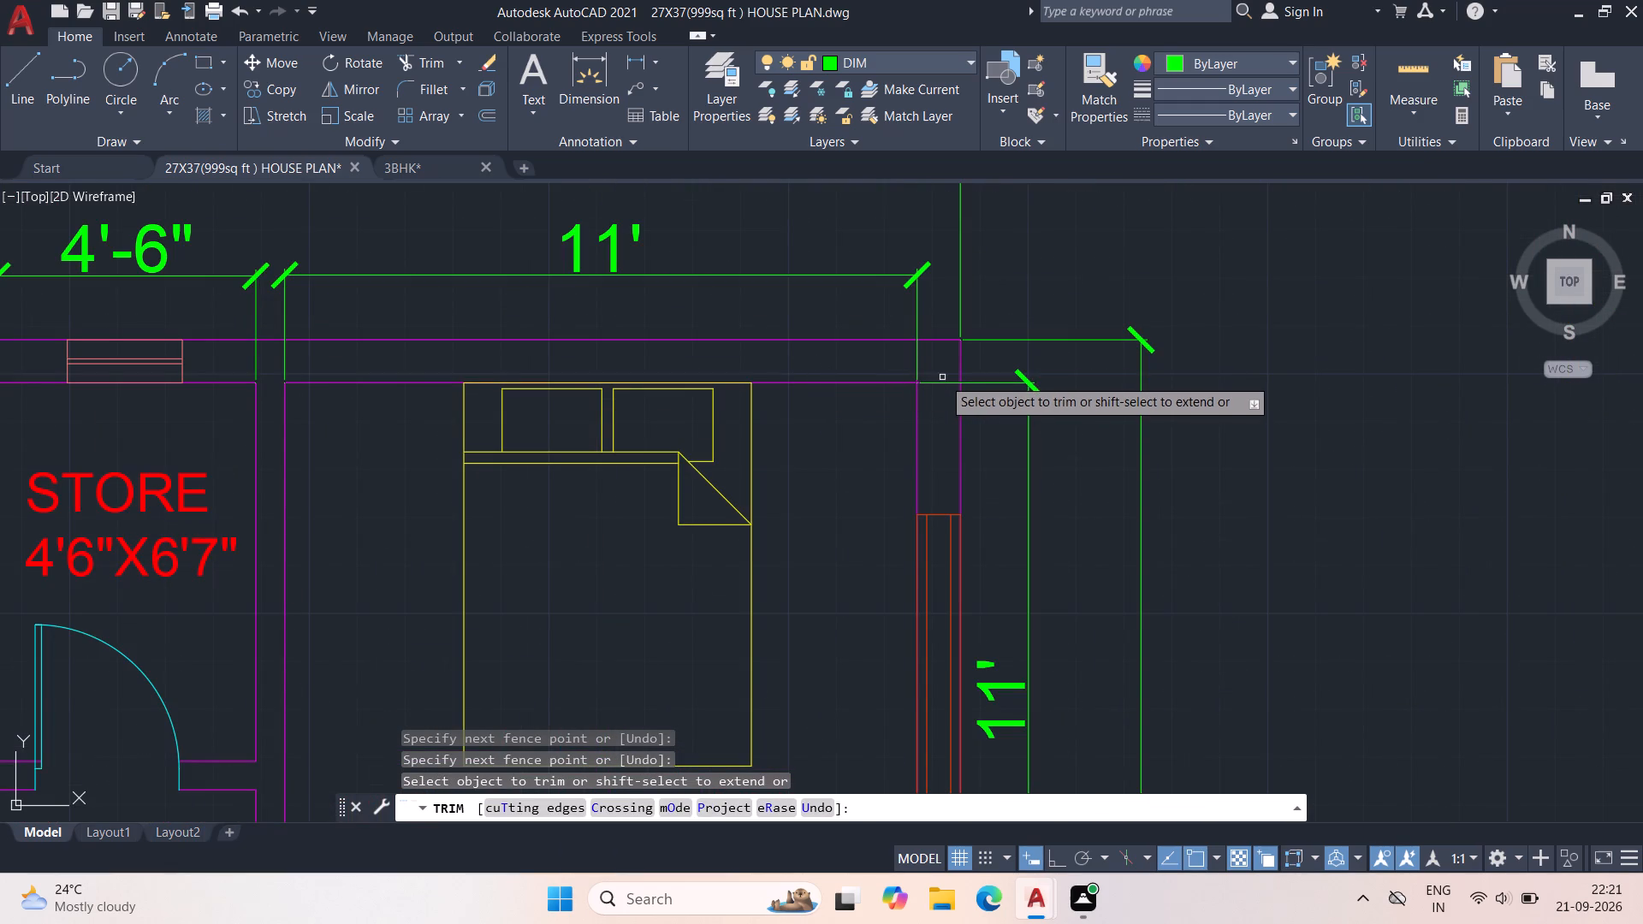
pyautogui.scroll(2, 937, 376)
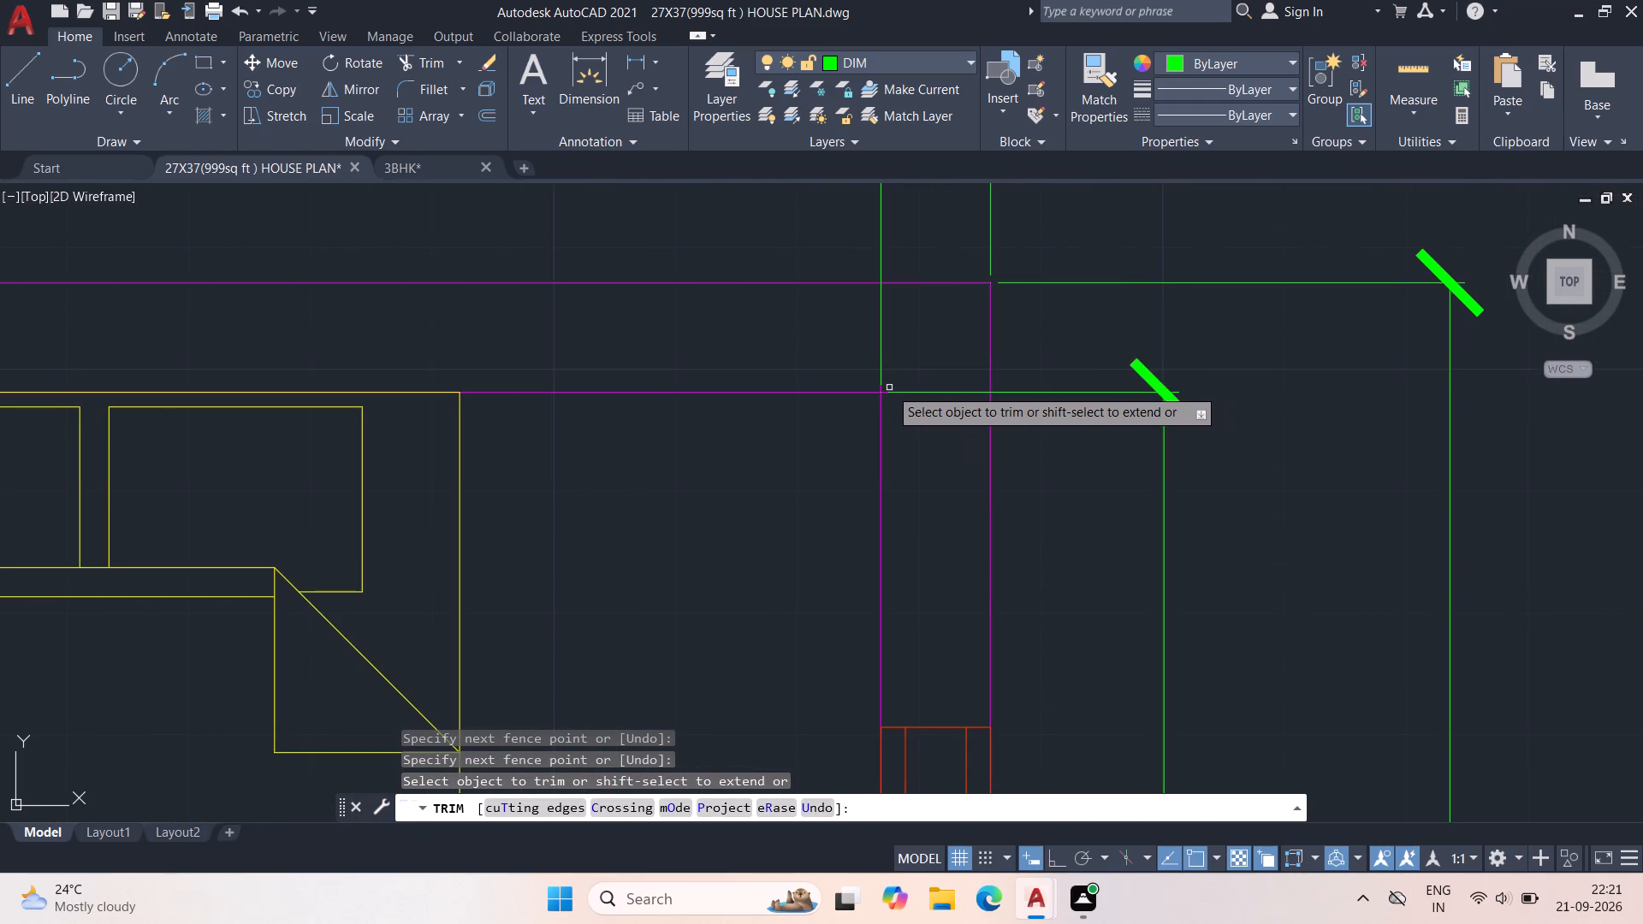
pyautogui.scroll(6, 885, 394)
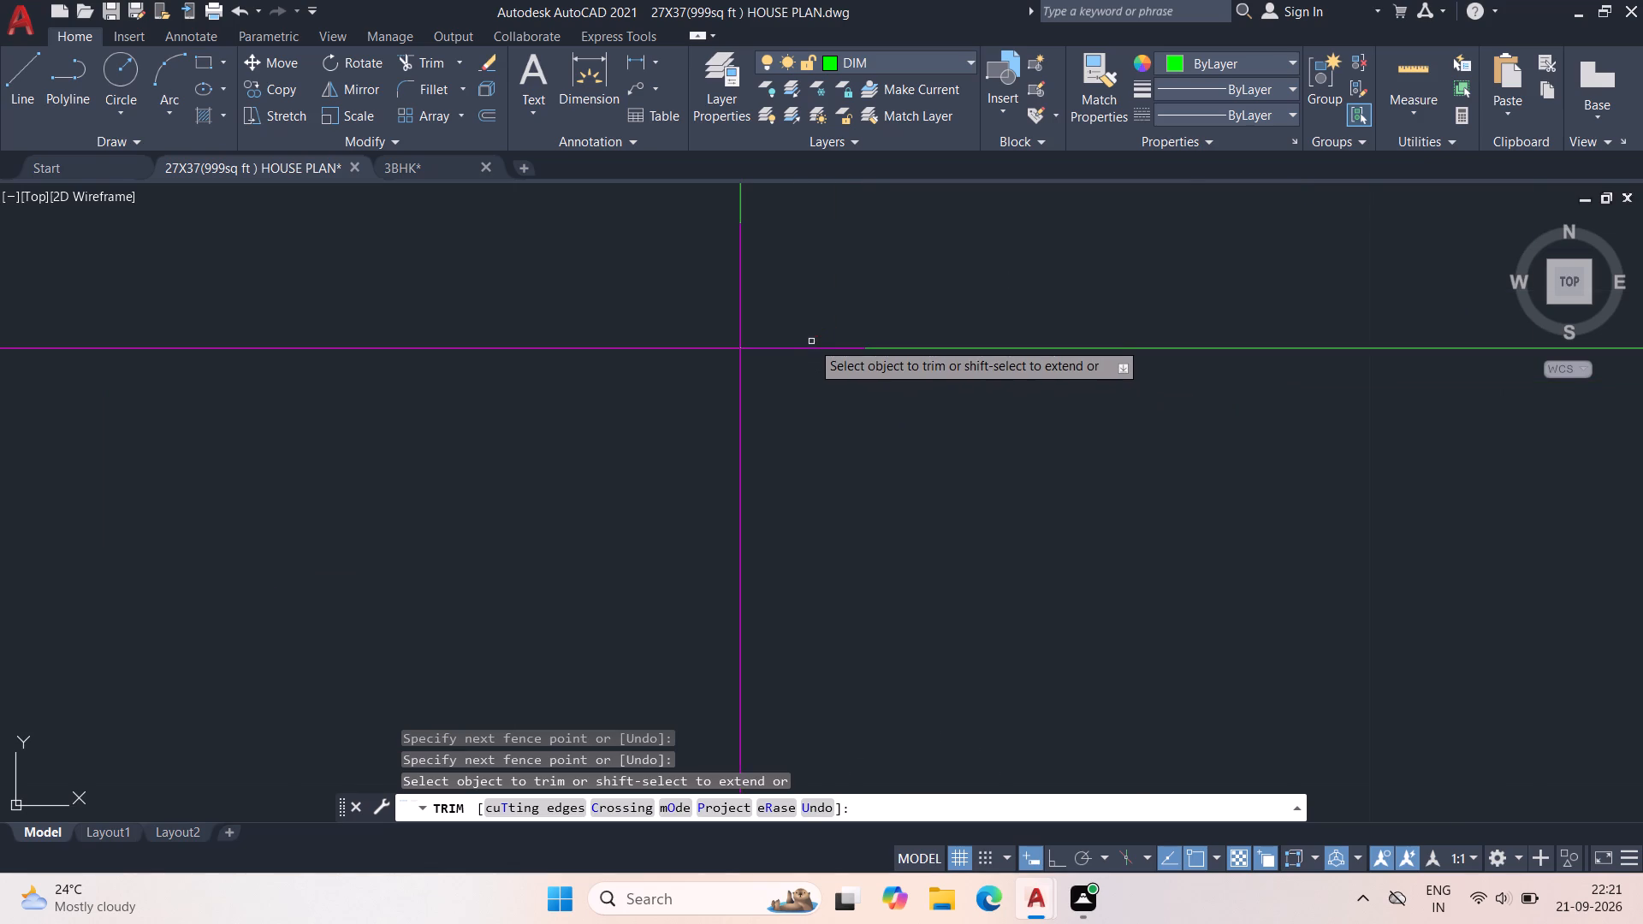
pyautogui.click(811, 341)
pyautogui.click(799, 383)
pyautogui.click(753, 261)
pyautogui.click(721, 269)
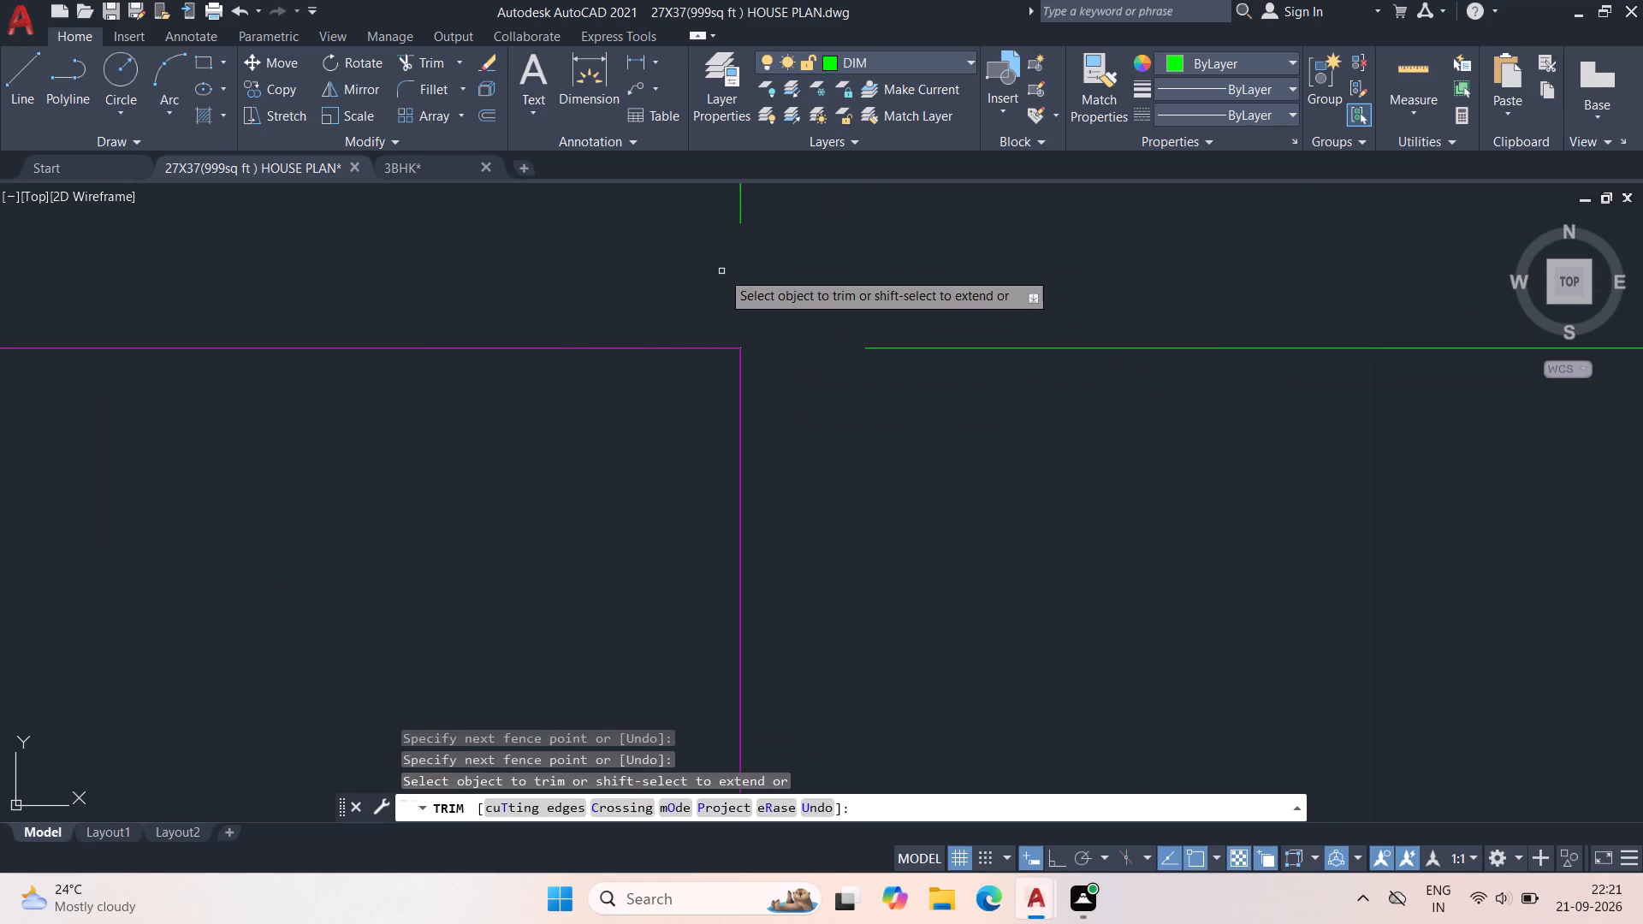
# Trim the short leftover line segments crossing the wall on both sides of the BEDROOM-2 door.
pyautogui.scroll(-6, 720, 273)
pyautogui.scroll(-4, 600, 445)
pyautogui.moveTo(599, 484); pyautogui.dragTo(964, 154, button='middle')
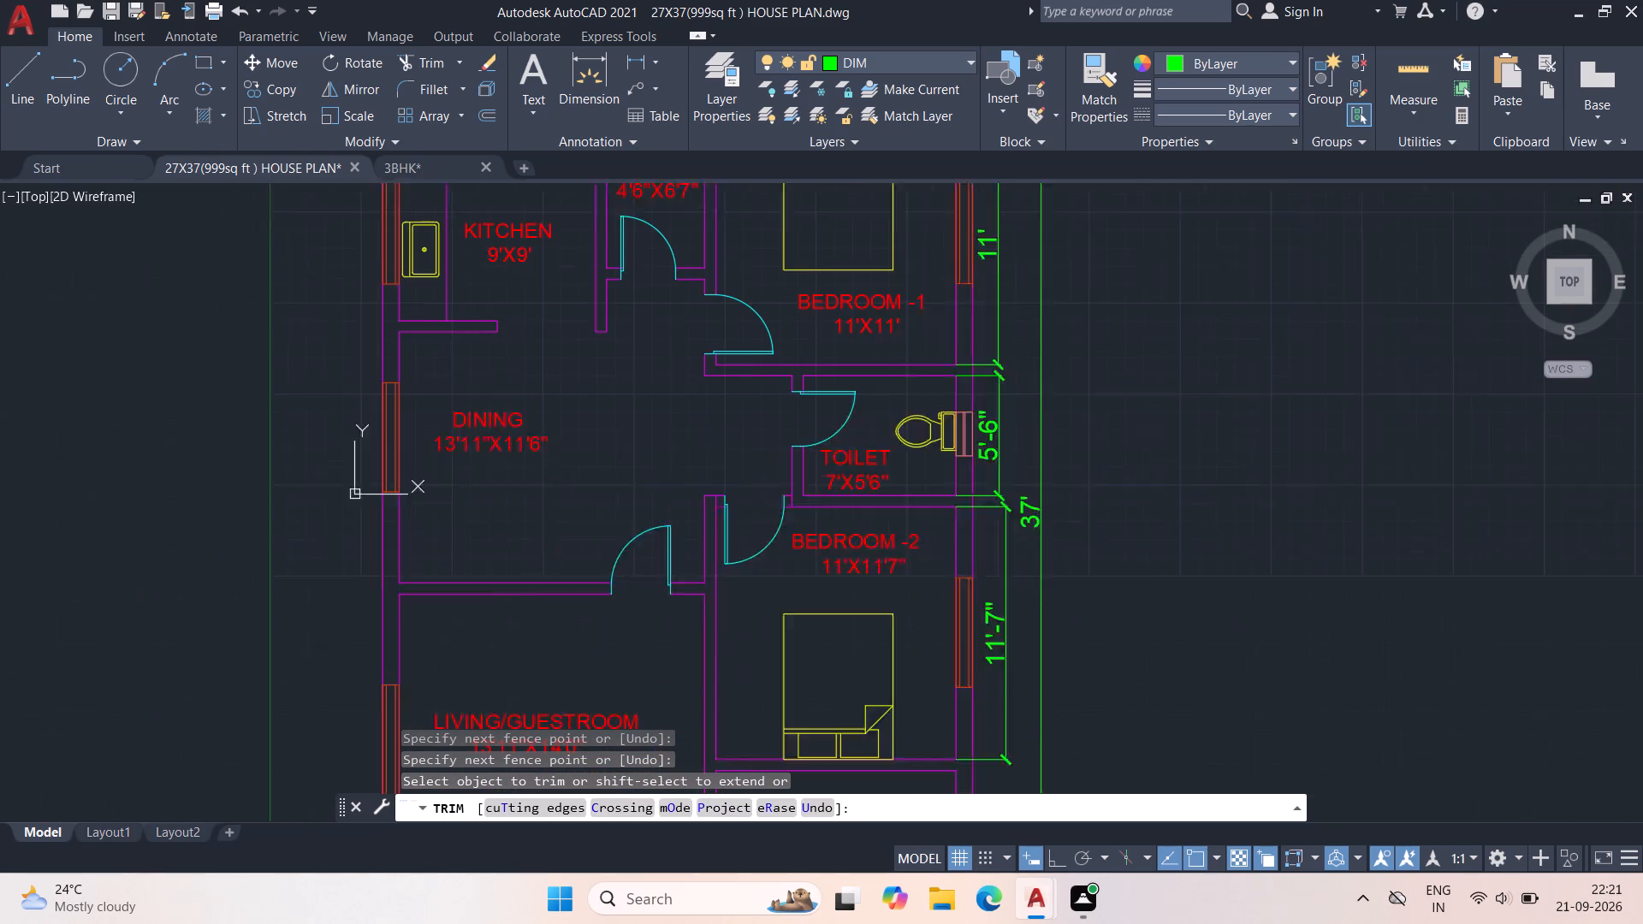
pyautogui.moveTo(964, 154); pyautogui.dragTo(970, 145, button='middle')
pyautogui.moveTo(774, 604); pyautogui.dragTo(858, 370, button='middle')
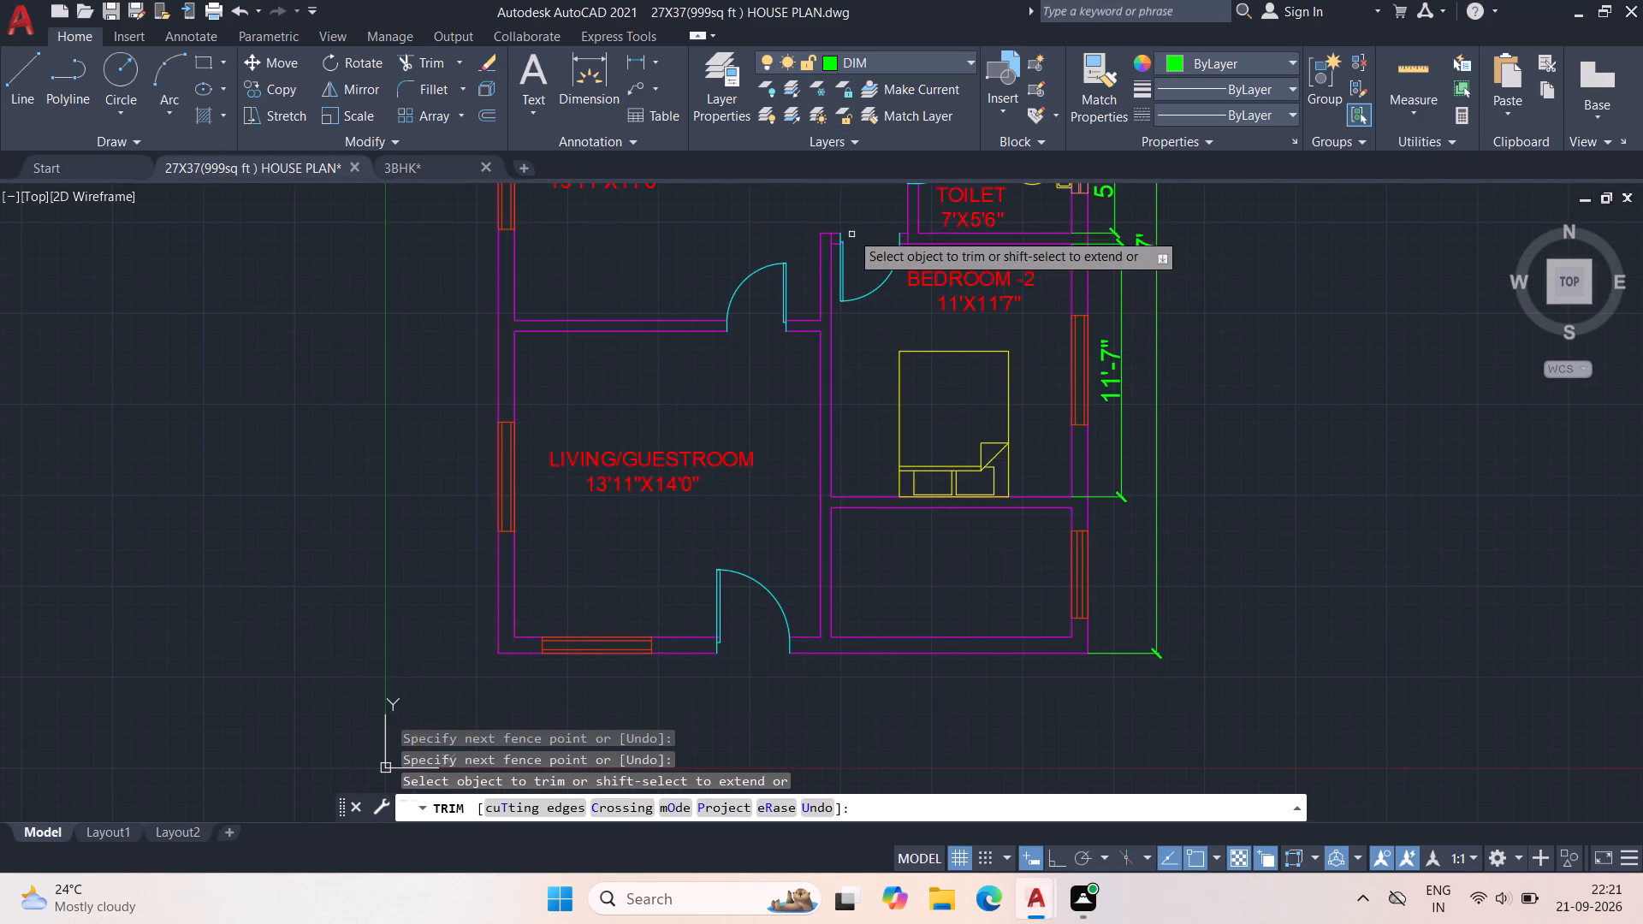
pyautogui.scroll(4, 839, 214)
pyautogui.scroll(2, 799, 326)
pyautogui.click(732, 412)
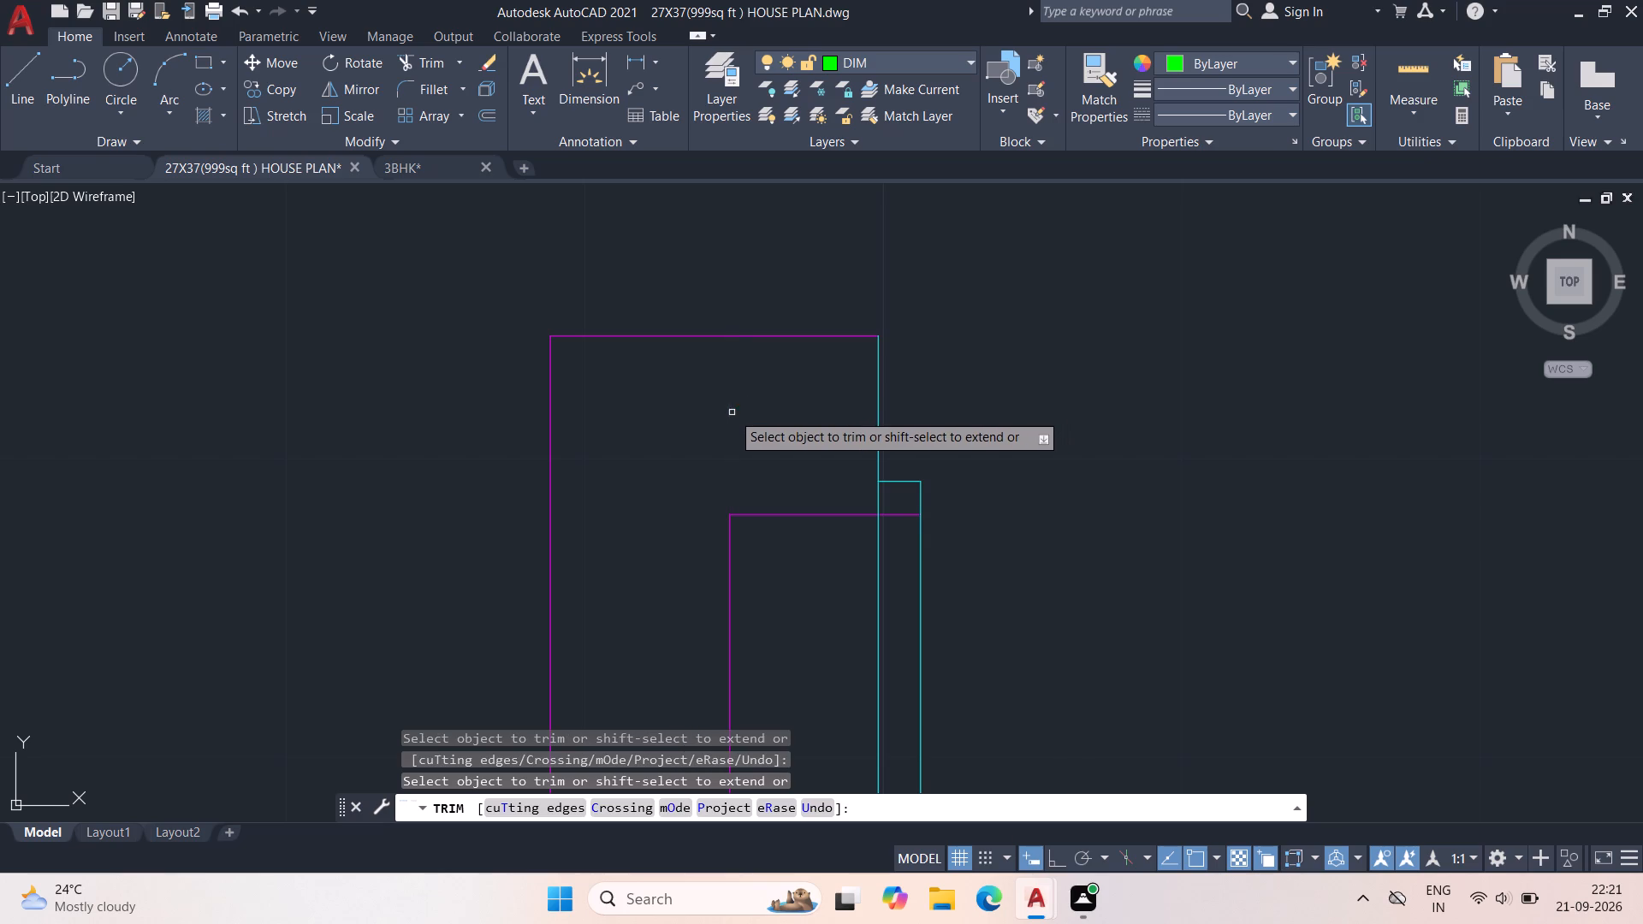
pyautogui.scroll(-6, 721, 414)
pyautogui.scroll(3, 838, 443)
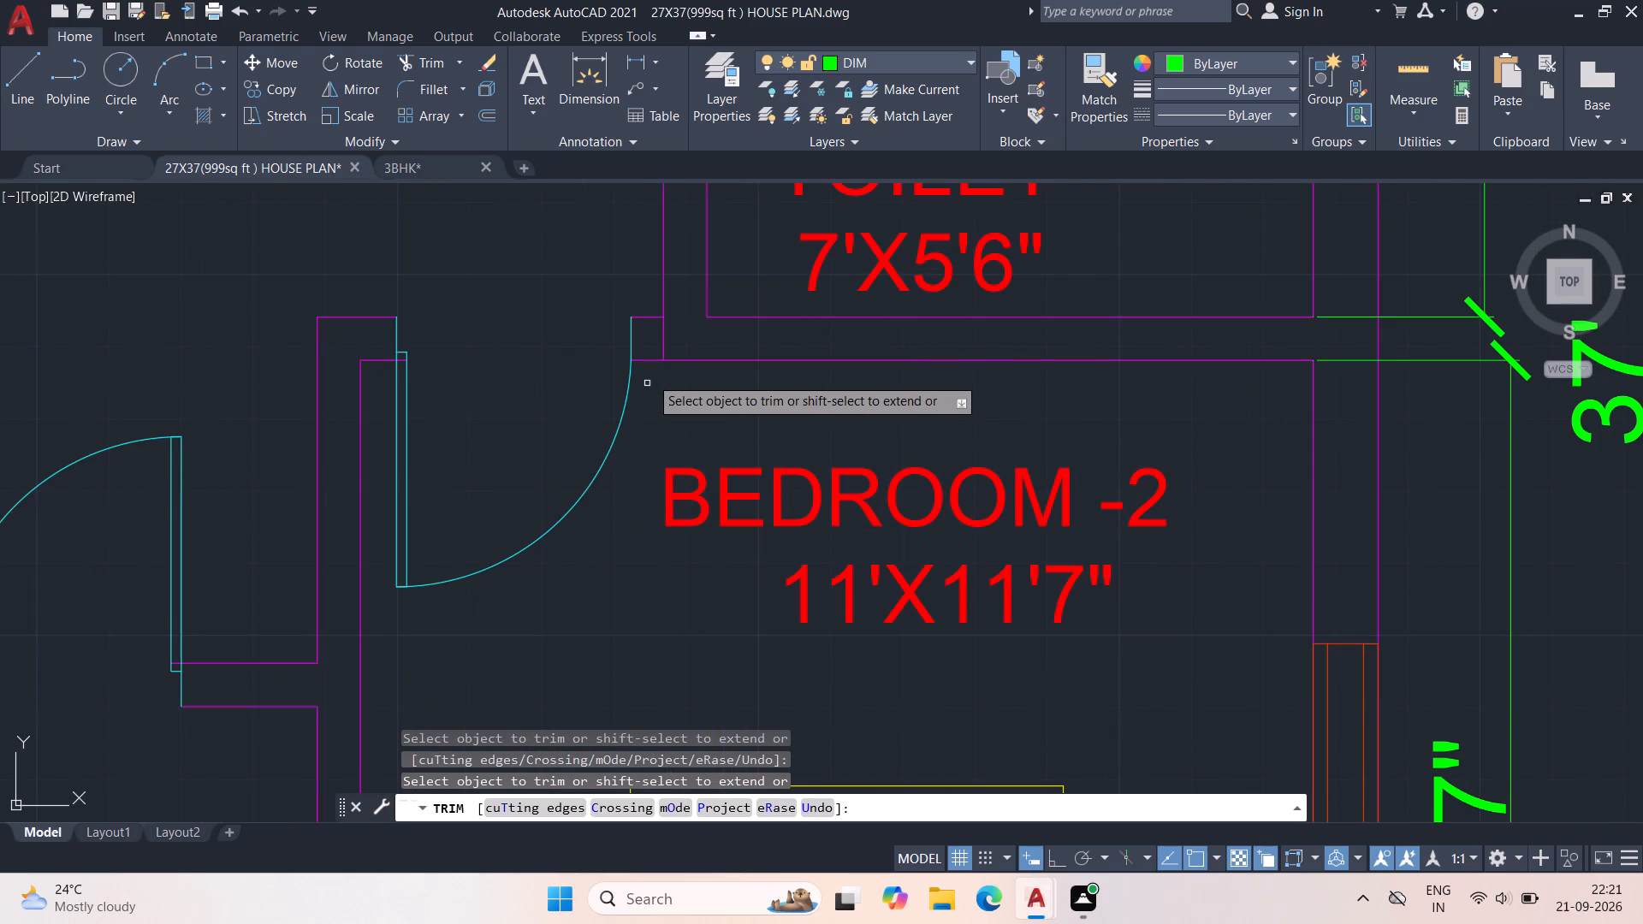
pyautogui.click(666, 348)
pyautogui.scroll(-3, 666, 347)
pyautogui.moveTo(630, 491); pyautogui.dragTo(733, 293, button='middle')
pyautogui.scroll(3, 680, 458)
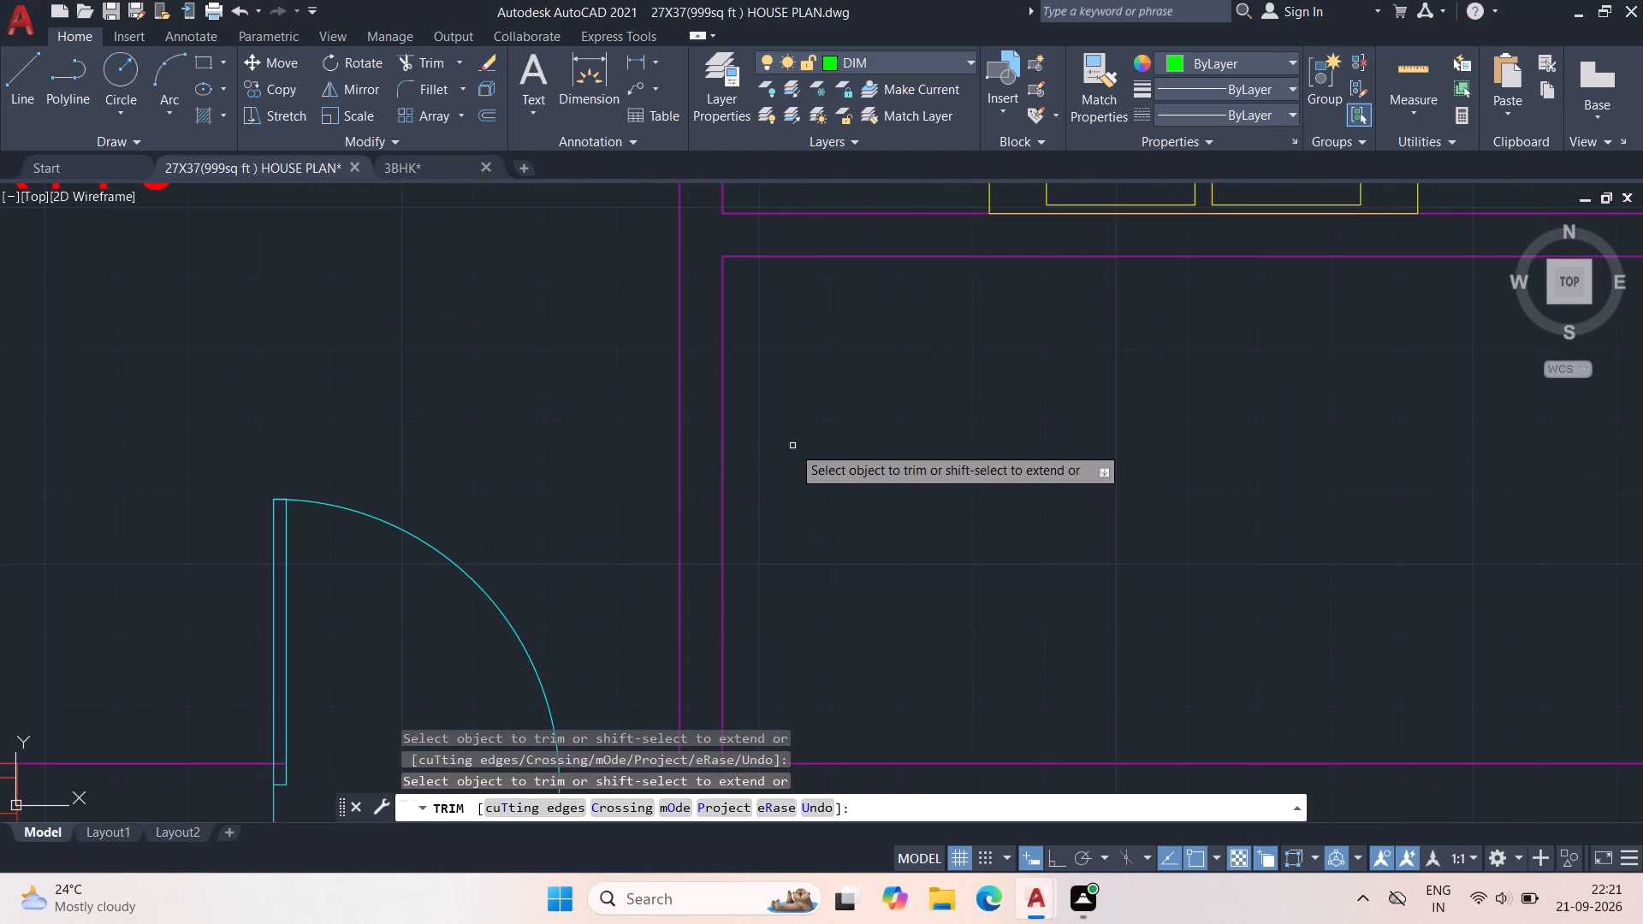
pyautogui.moveTo(798, 444); pyautogui.dragTo(825, 468, button='middle')
pyautogui.press('Escape')
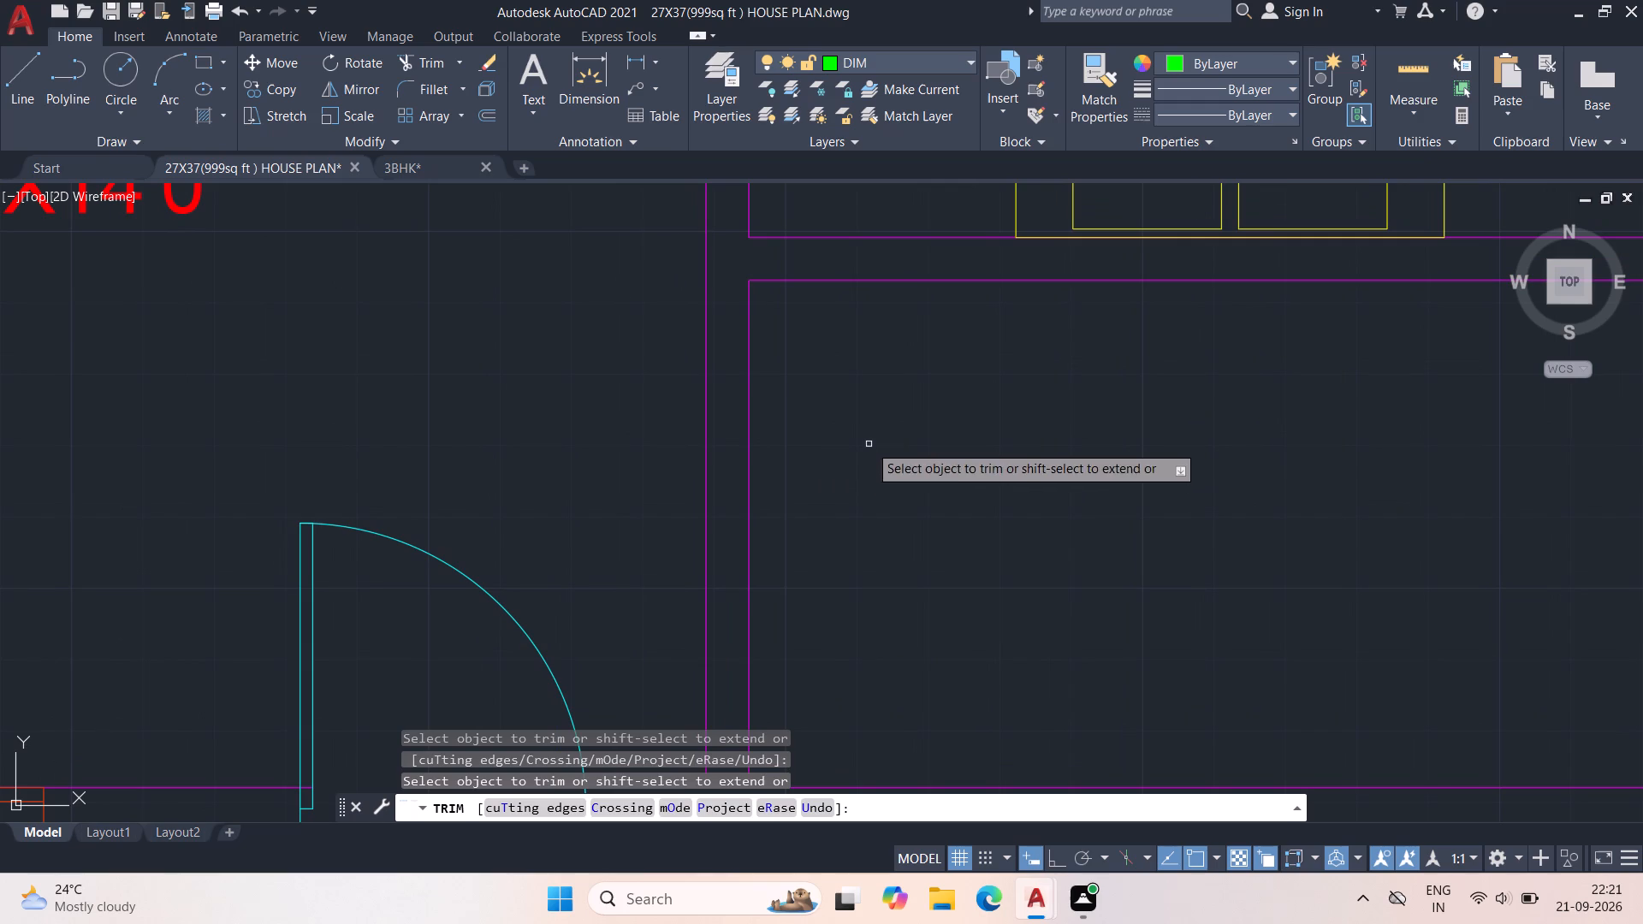
pyautogui.press('Escape')
# On the WALLS layer, draw a horizontal line west from the northwest inner corner of the unlabelled room below BEDROOM-2, across the partition wall.
pyautogui.click(933, 62)
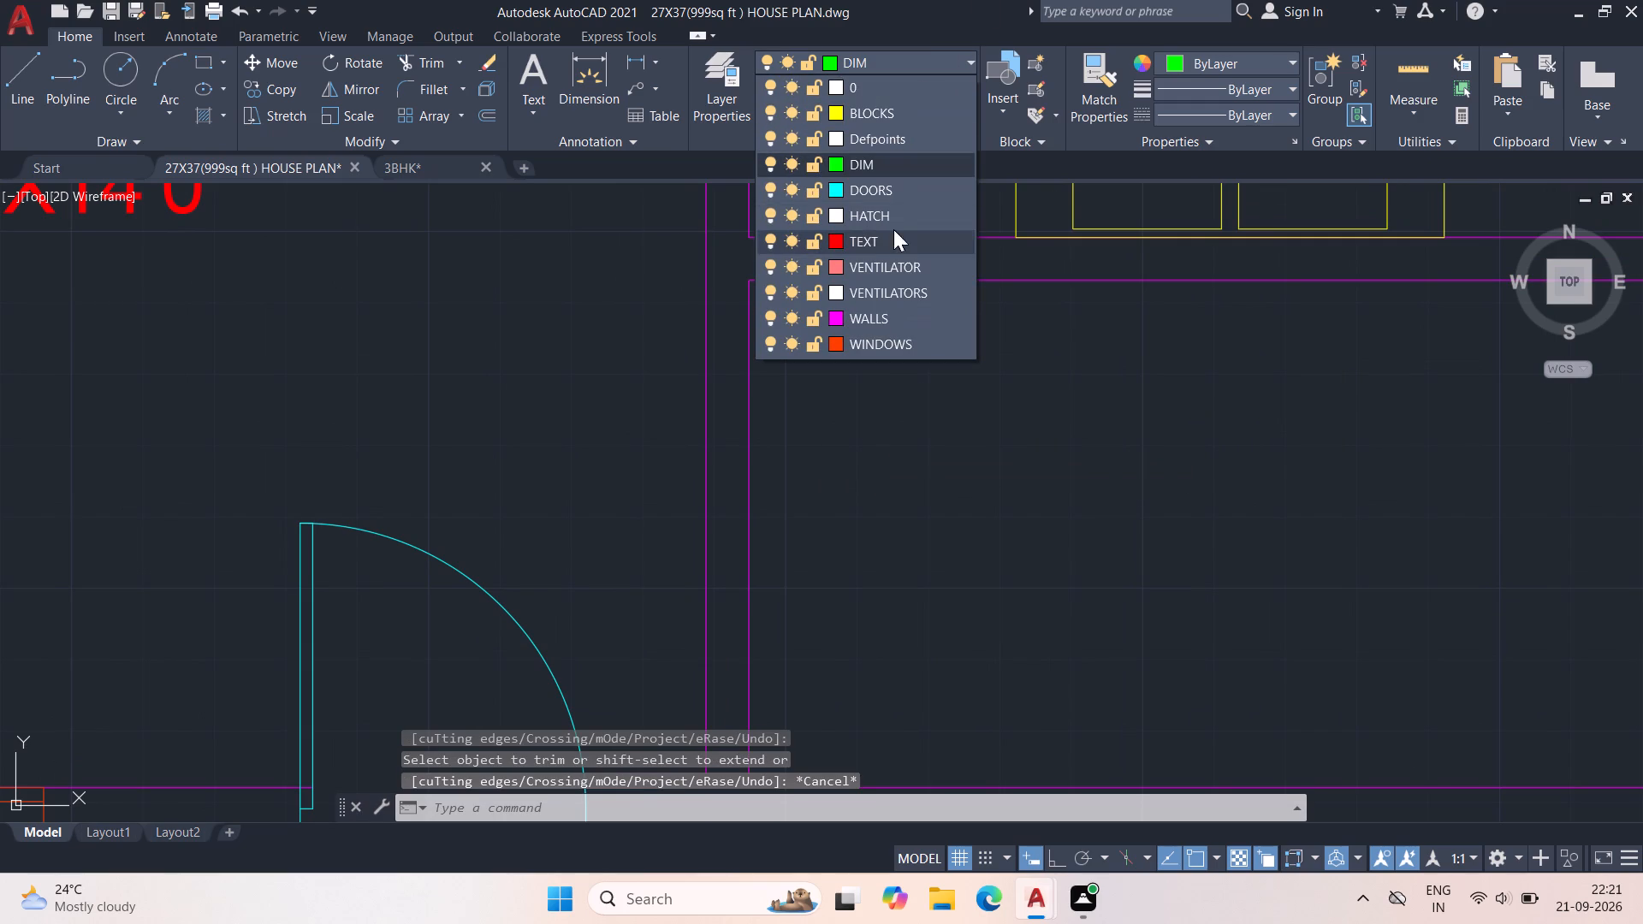
pyautogui.click(866, 320)
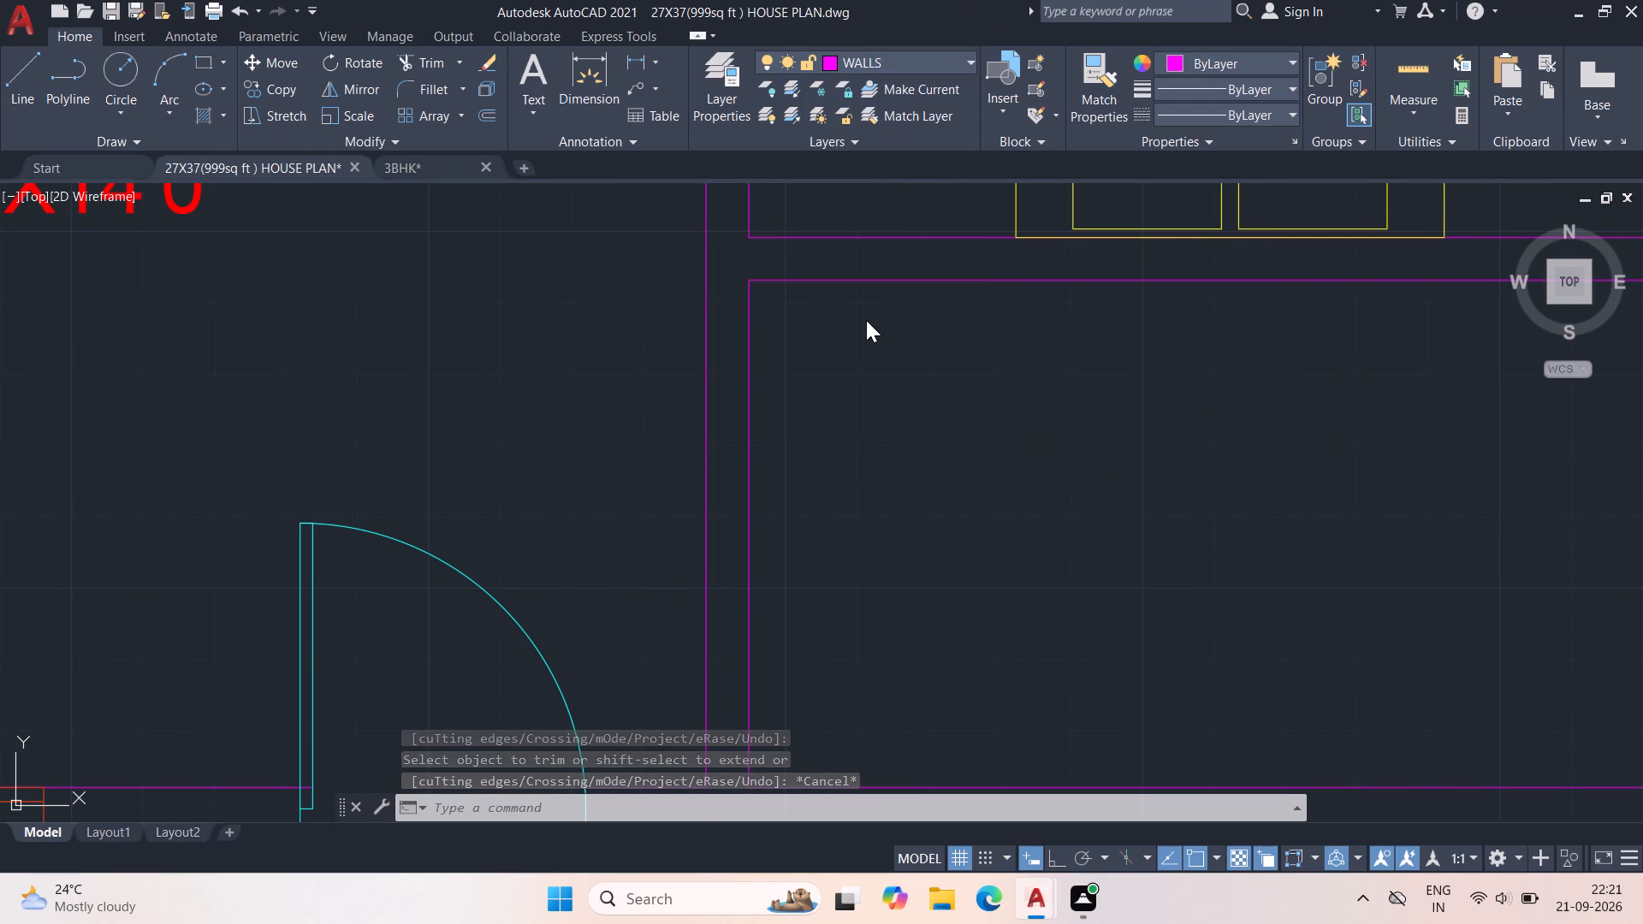
pyautogui.write('L')
pyautogui.press('space')
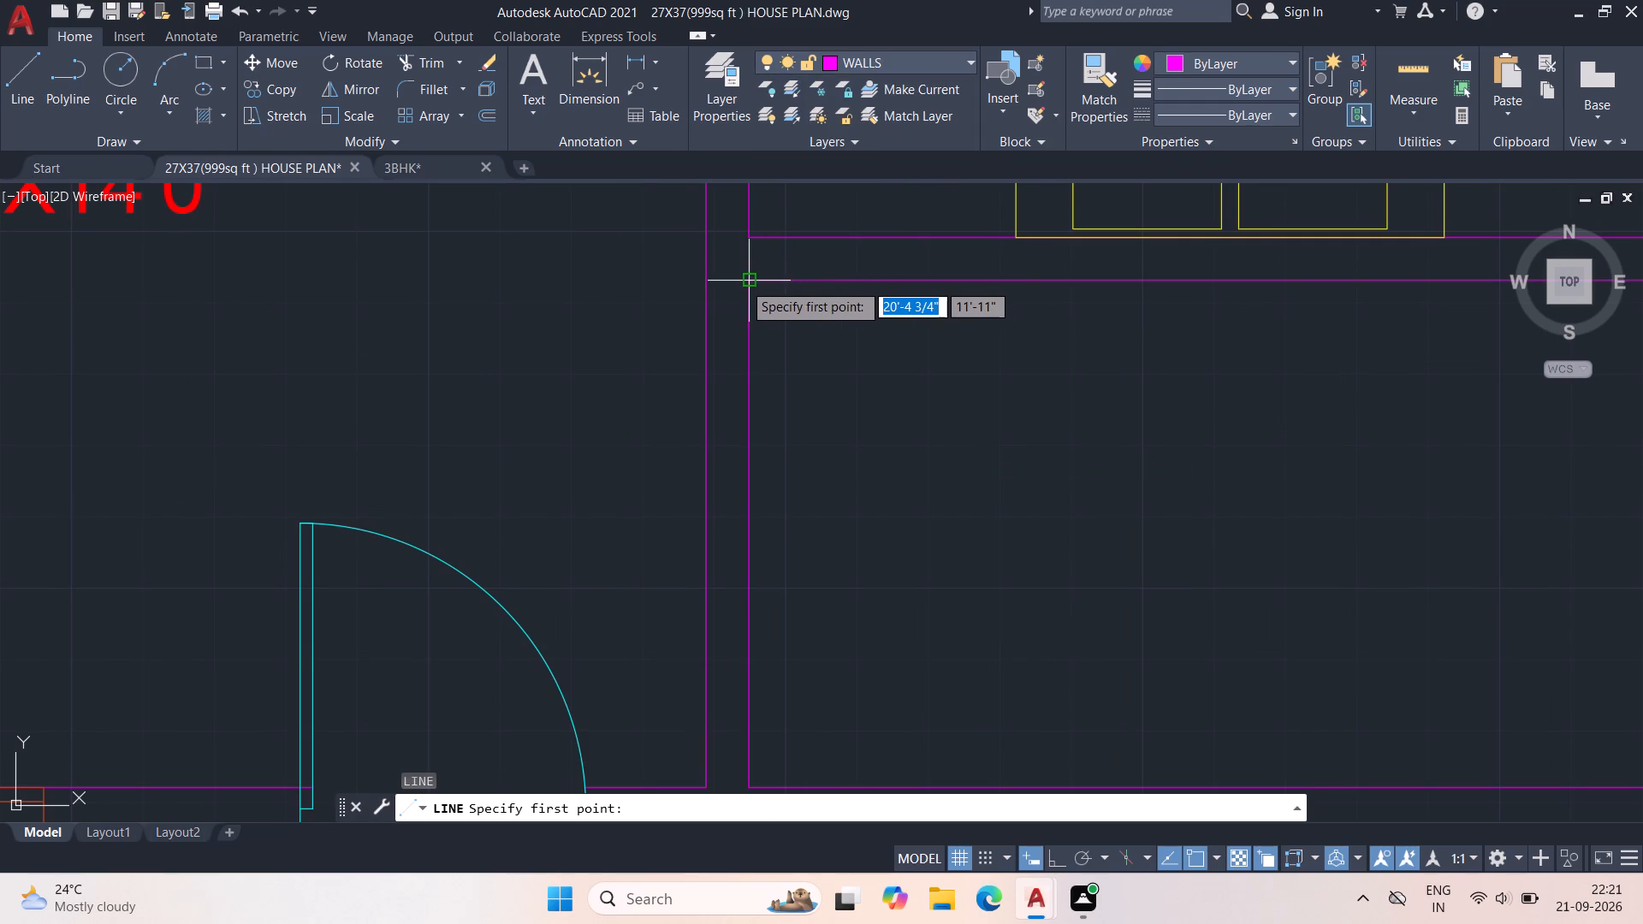
pyautogui.click(743, 282)
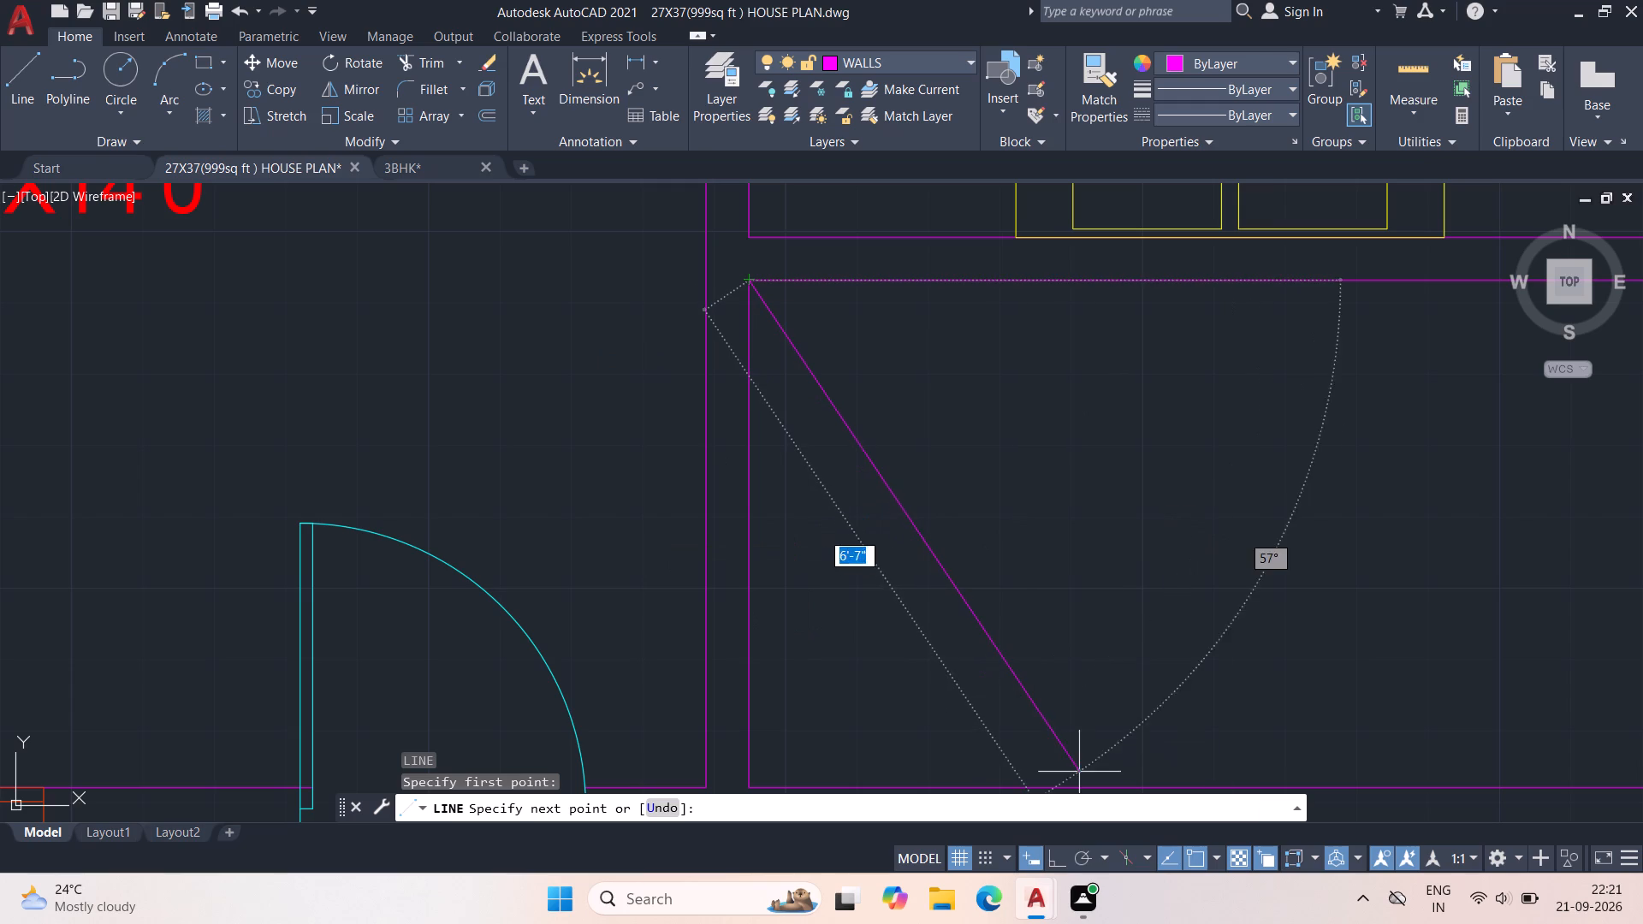
pyautogui.click(1055, 854)
pyautogui.click(463, 389)
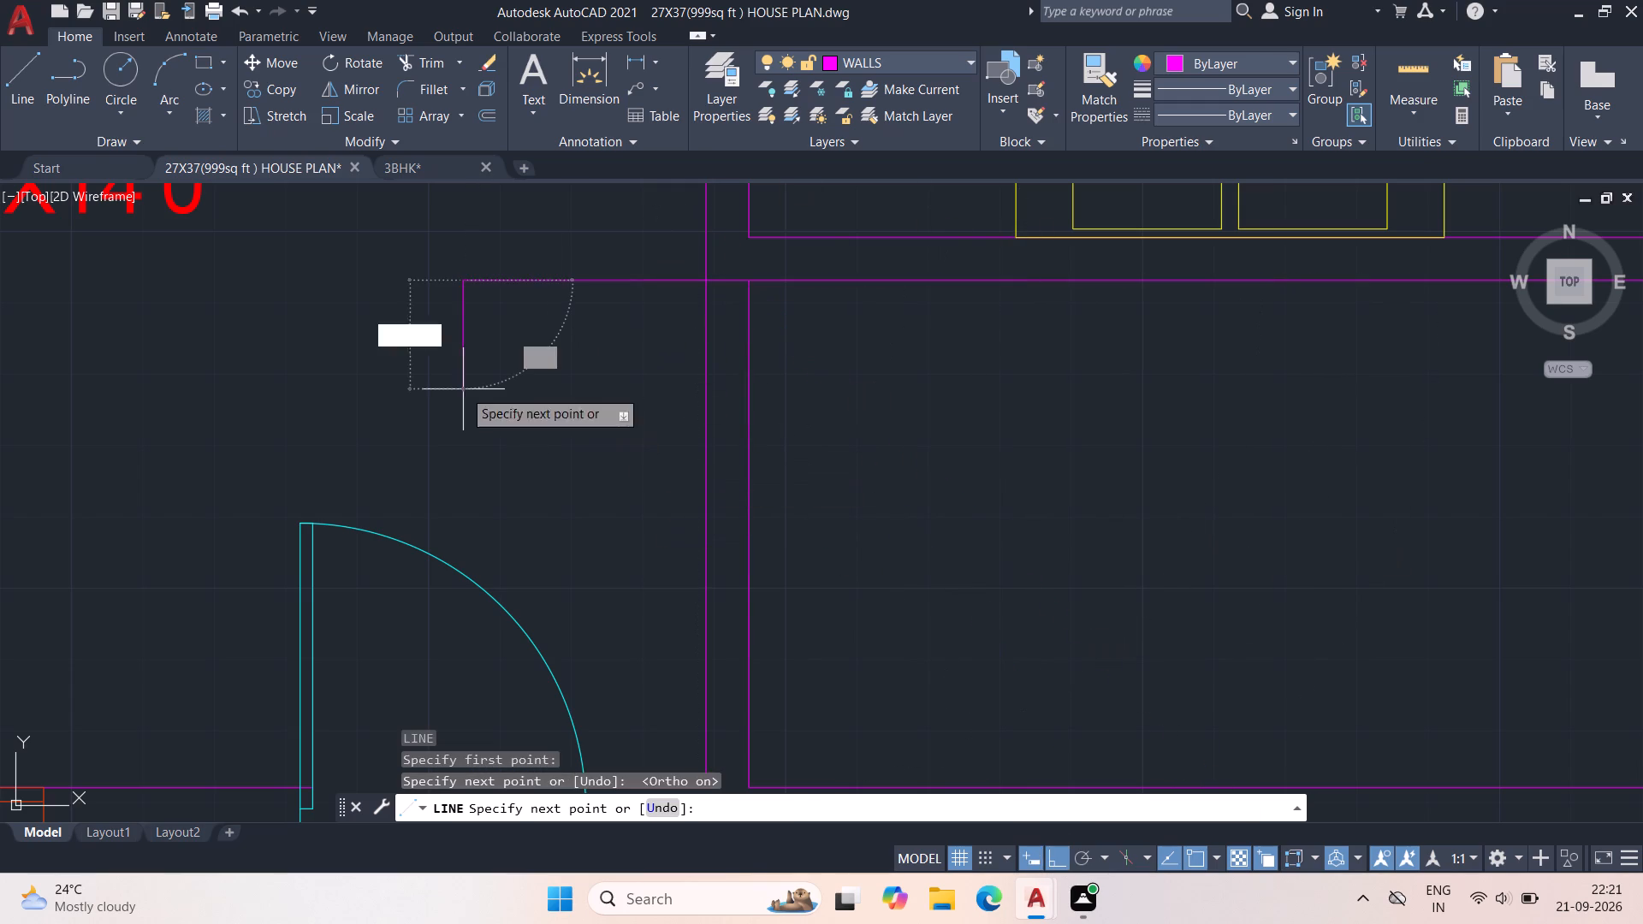
pyautogui.press('Escape')
# Trim the part of the new wall line that overhangs into LIVING/GUESTROOM, west of the partition.
pyautogui.press('t')
pyautogui.press('r')
pyautogui.press('space')
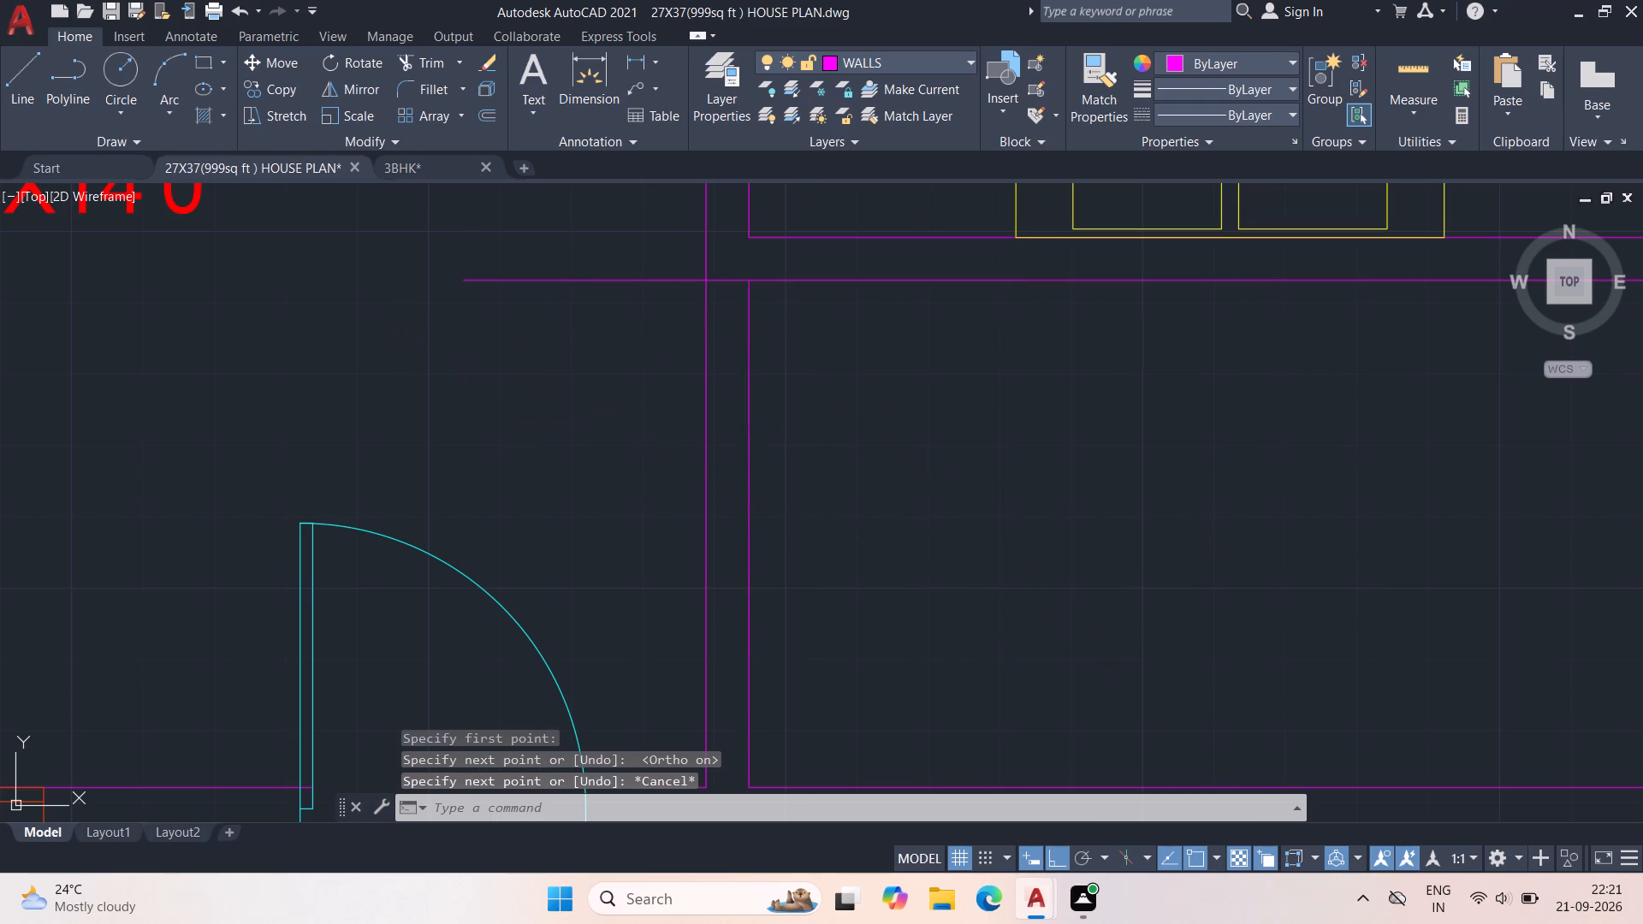
pyautogui.click(639, 406)
pyautogui.click(599, 197)
# Trim away both partition wall lines between LIVING/GUESTROOM and the unlabelled room below BEDROOM-2.
pyautogui.scroll(-1, 615, 381)
pyautogui.moveTo(650, 444); pyautogui.dragTo(668, 385, button='middle')
pyautogui.click(668, 394)
pyautogui.click(853, 452)
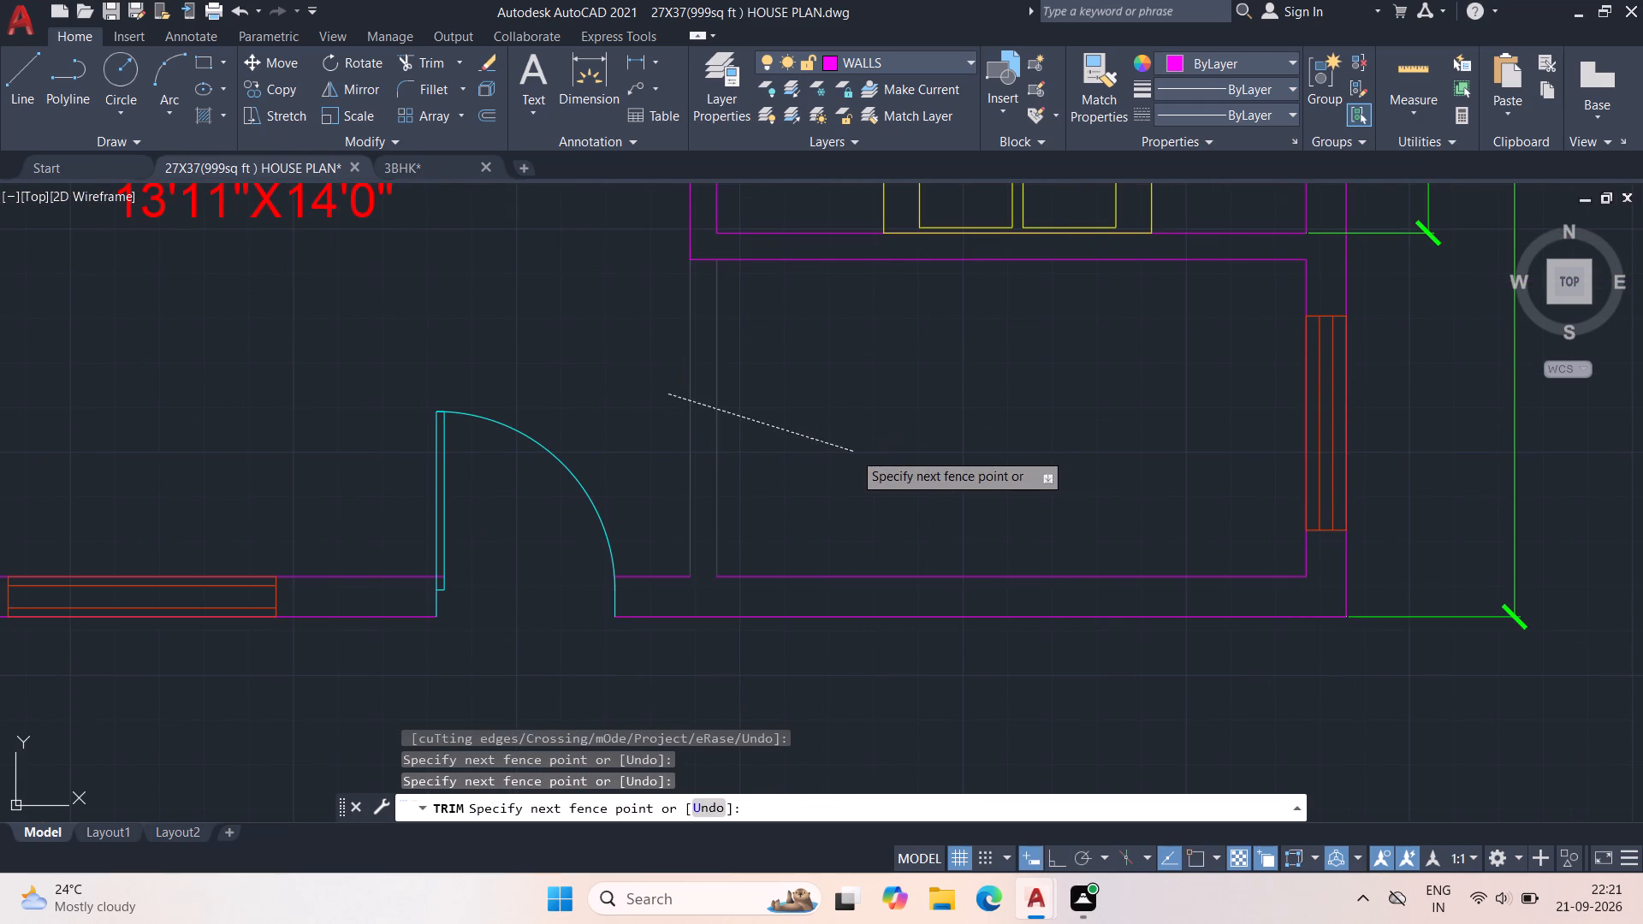
pyautogui.press('Escape')
# Draw a line closing the gap in the south wall's inner line where the removed partition met it.
pyautogui.scroll(4, 690, 603)
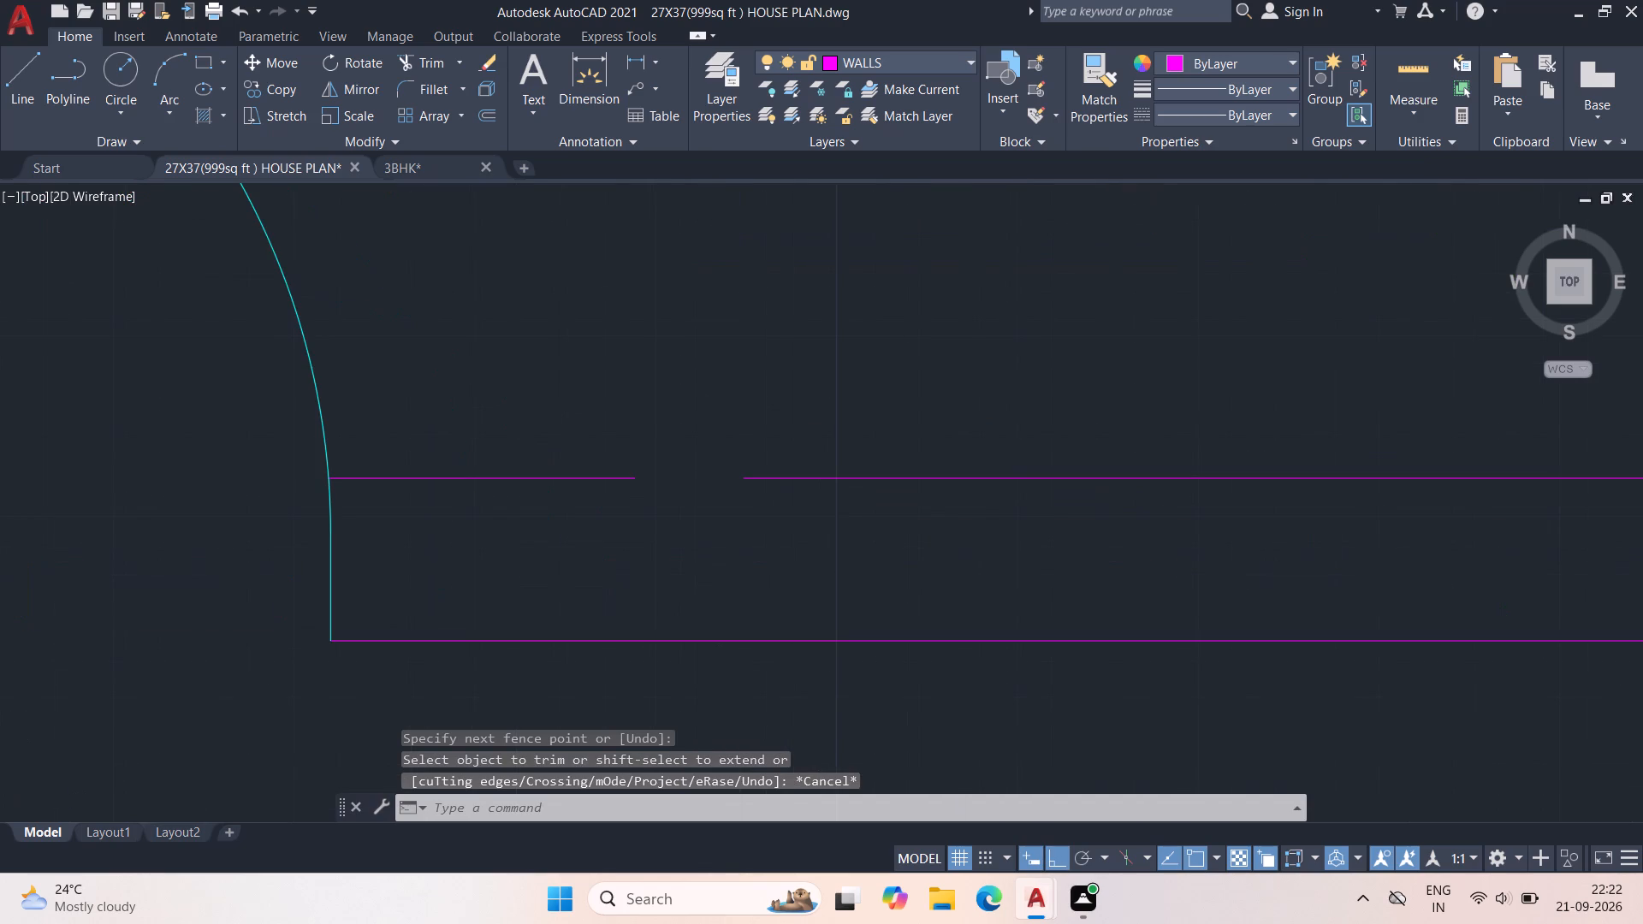
pyautogui.press('l')
pyautogui.press('space')
pyautogui.click(587, 406)
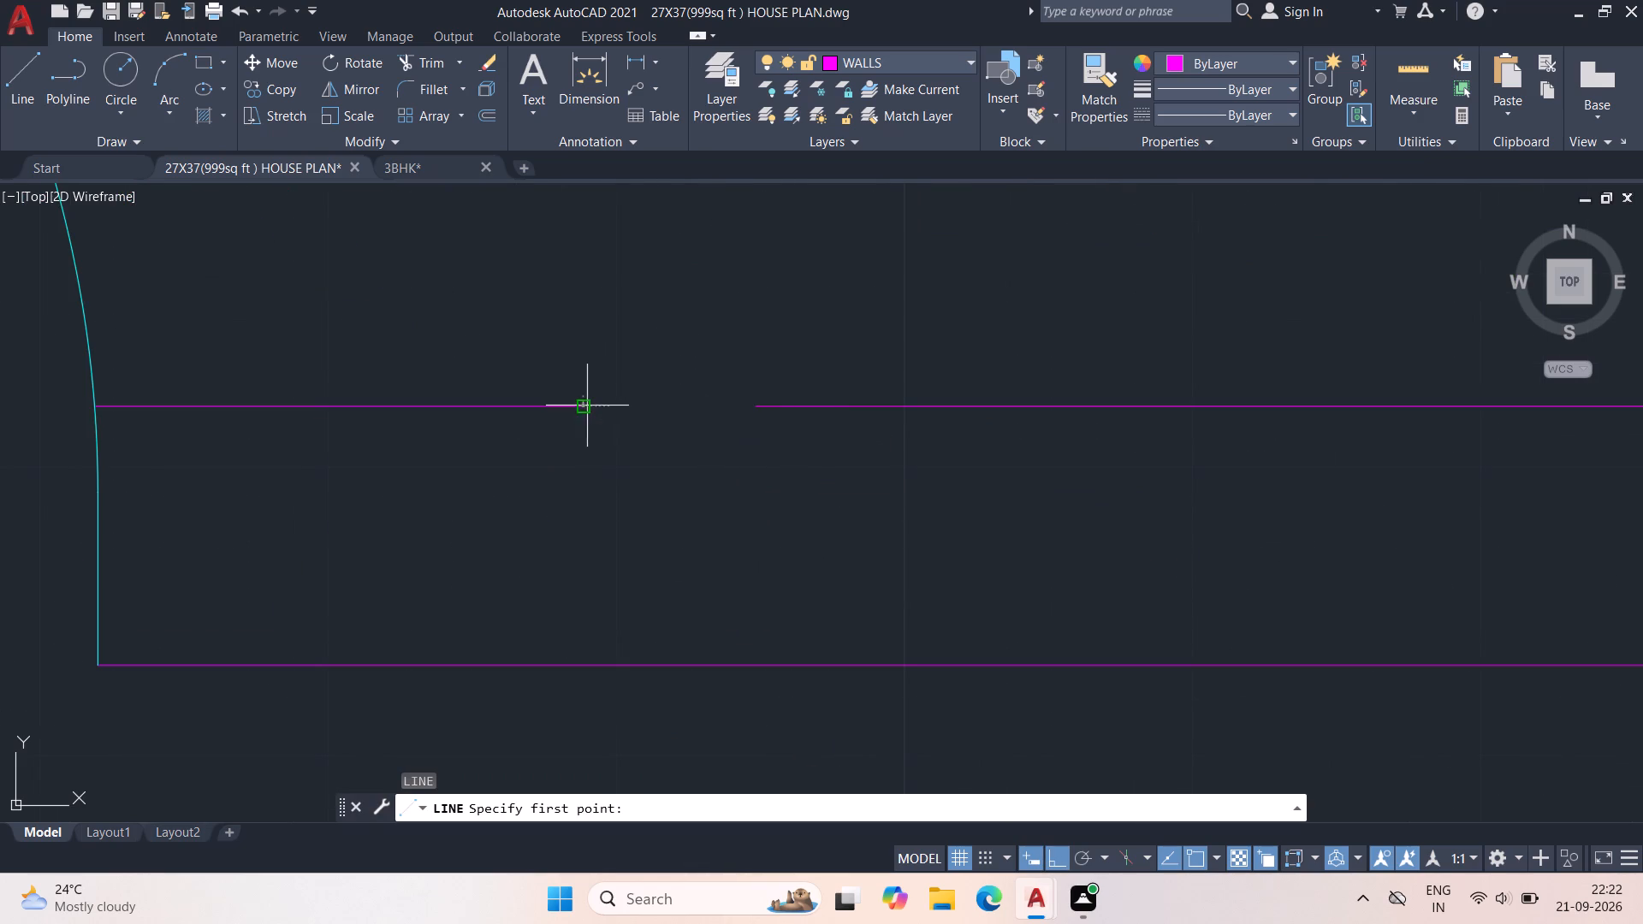
pyautogui.click(755, 404)
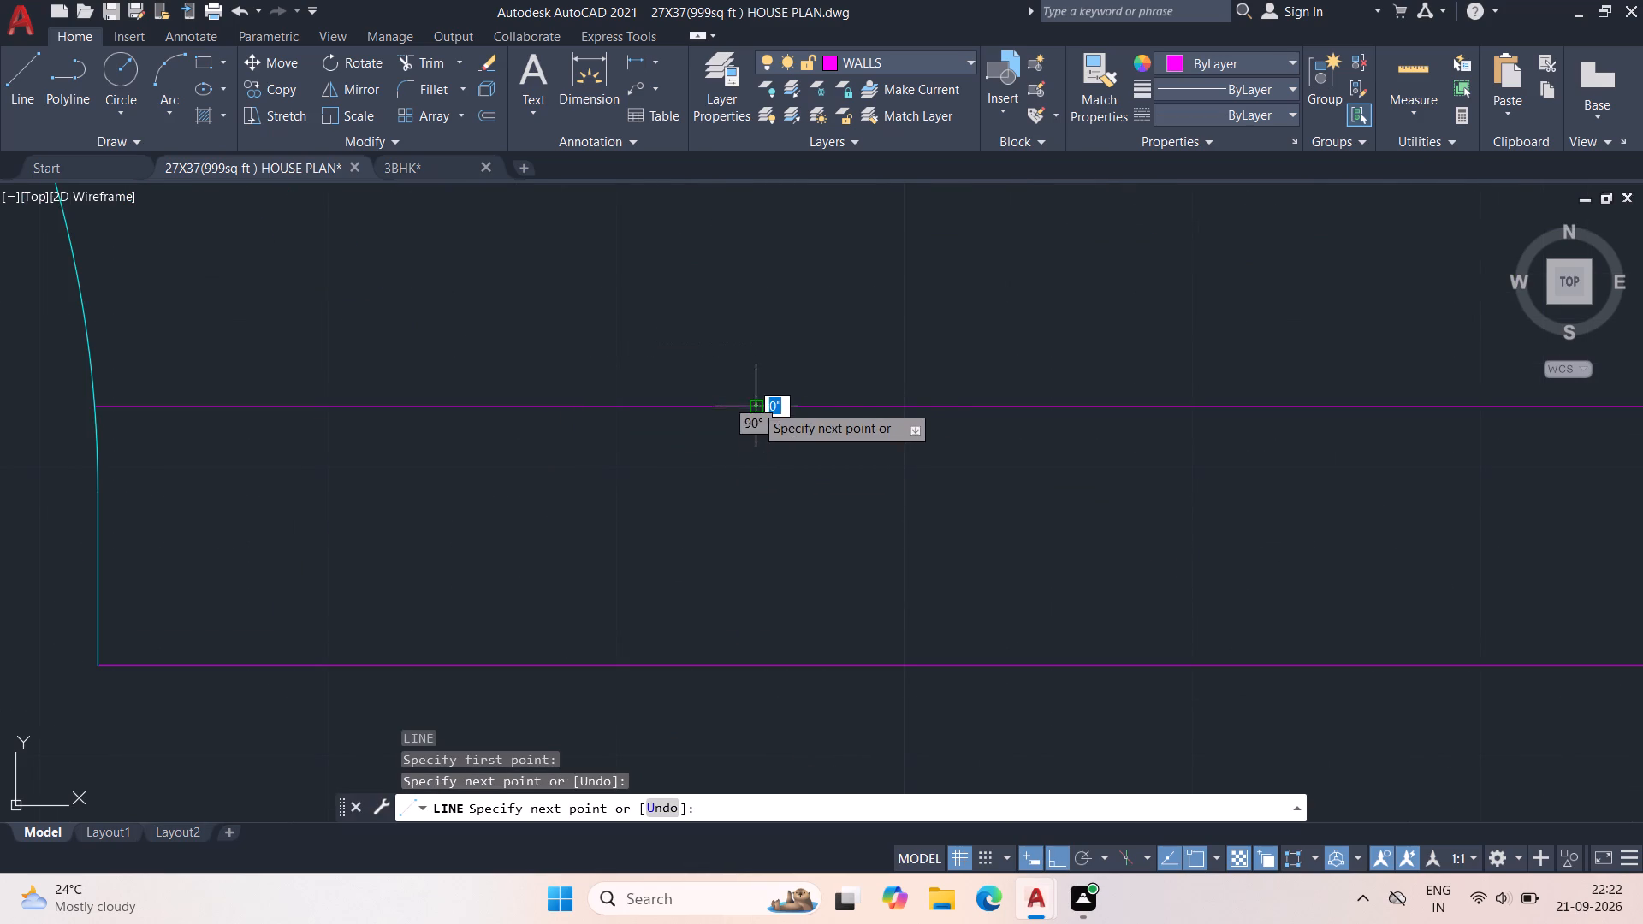
pyautogui.press('Escape')
# Join the three collinear segments of the south wall's inner line east of the entrance door into one line.
pyautogui.click(688, 406)
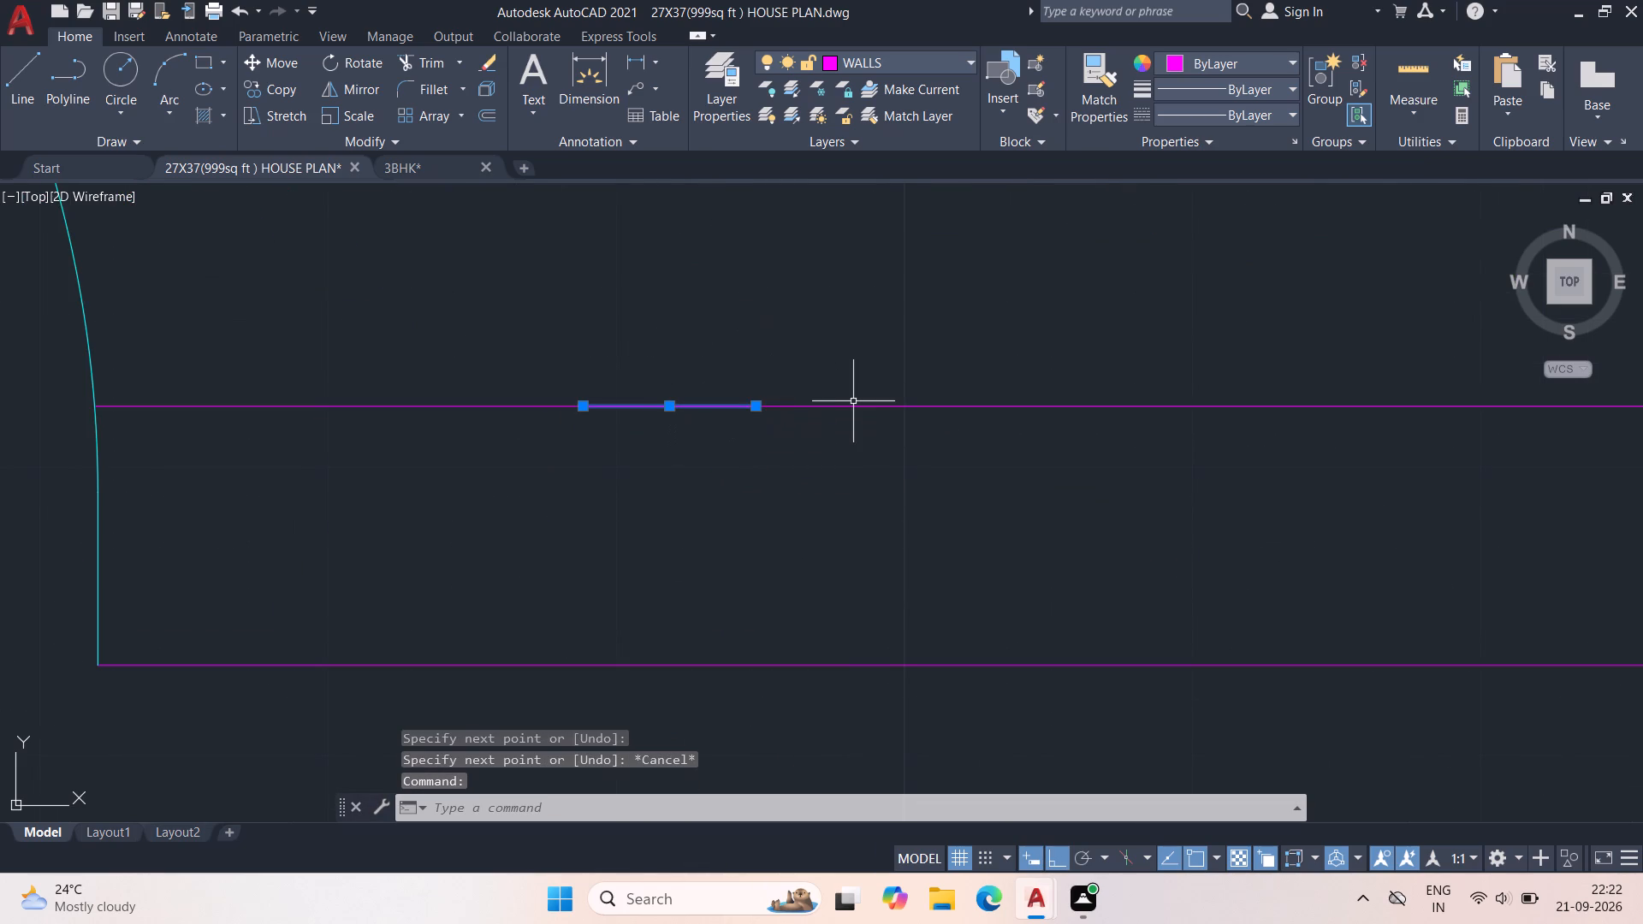
pyautogui.click(854, 401)
pyautogui.click(831, 423)
pyautogui.click(522, 409)
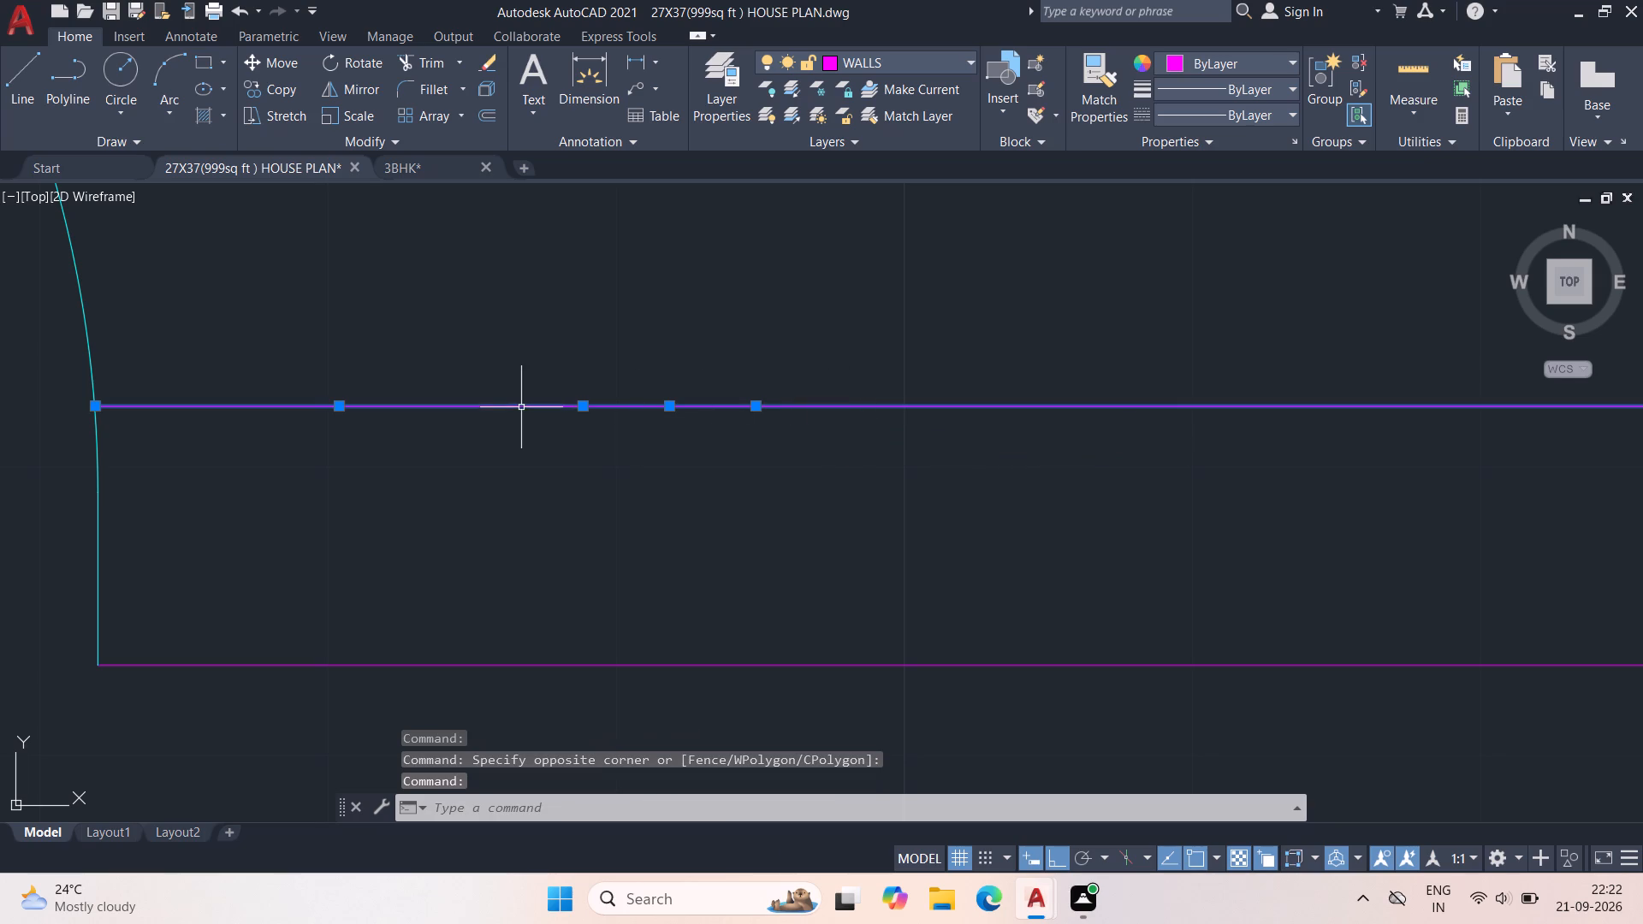
pyautogui.press('j')
pyautogui.press('space')
# Start a Pattern-type hatch for the walls using the ANSI32 pattern in light grey 199,200,202.
pyautogui.scroll(-2, 931, 557)
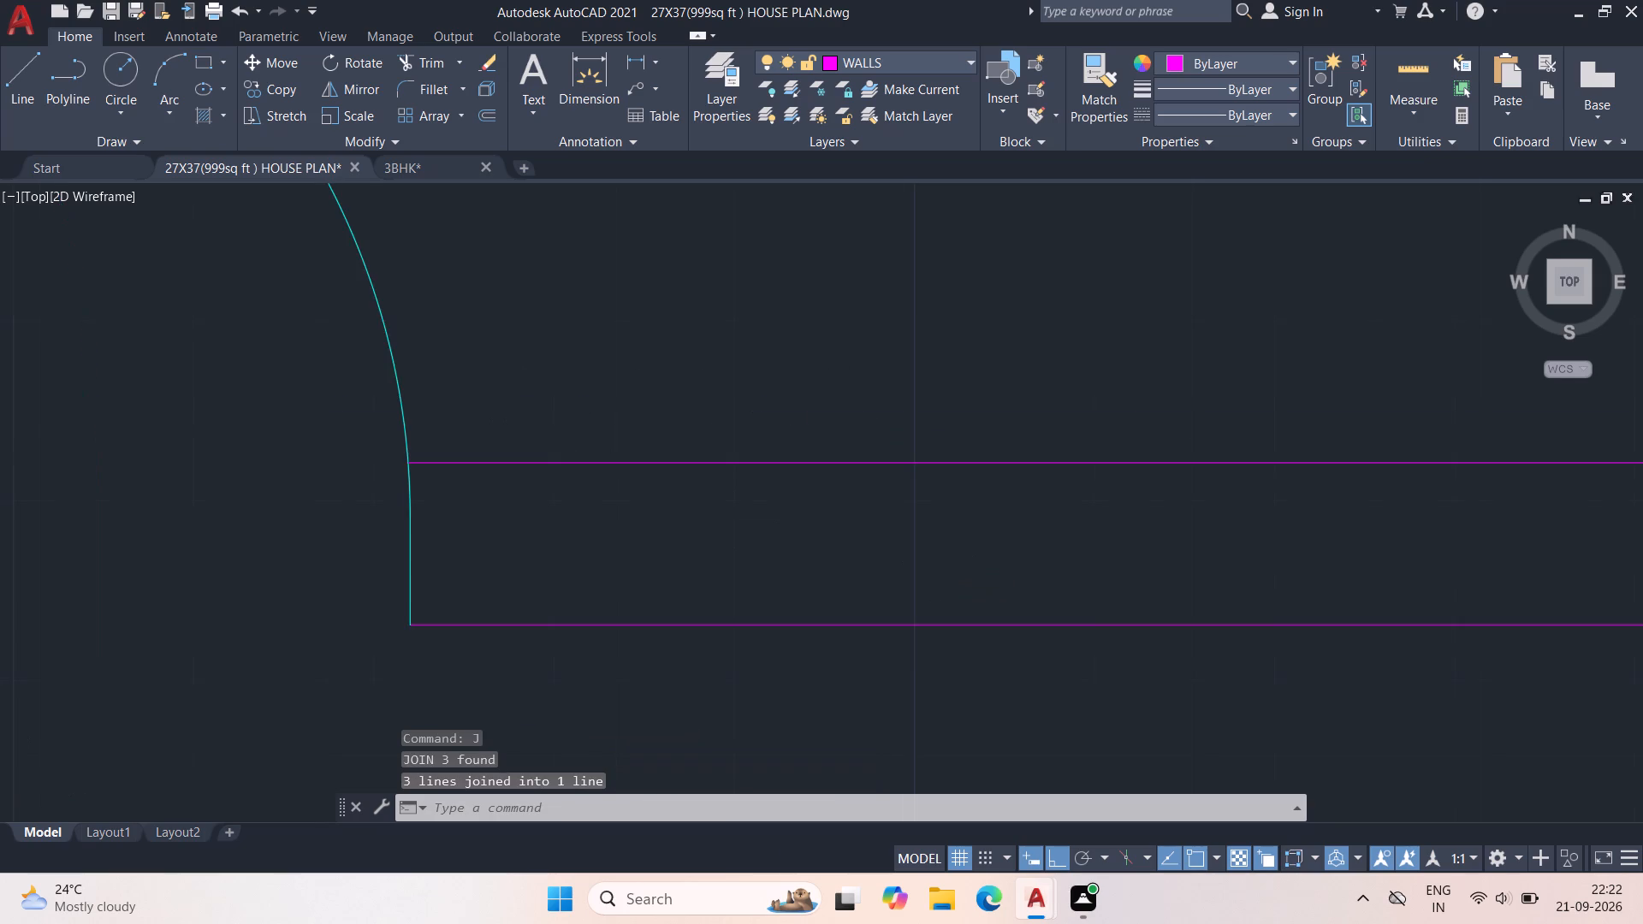
pyautogui.scroll(-4, 931, 557)
pyautogui.middleClick(933, 559)
pyautogui.moveTo(994, 444); pyautogui.dragTo(979, 561, button='middle')
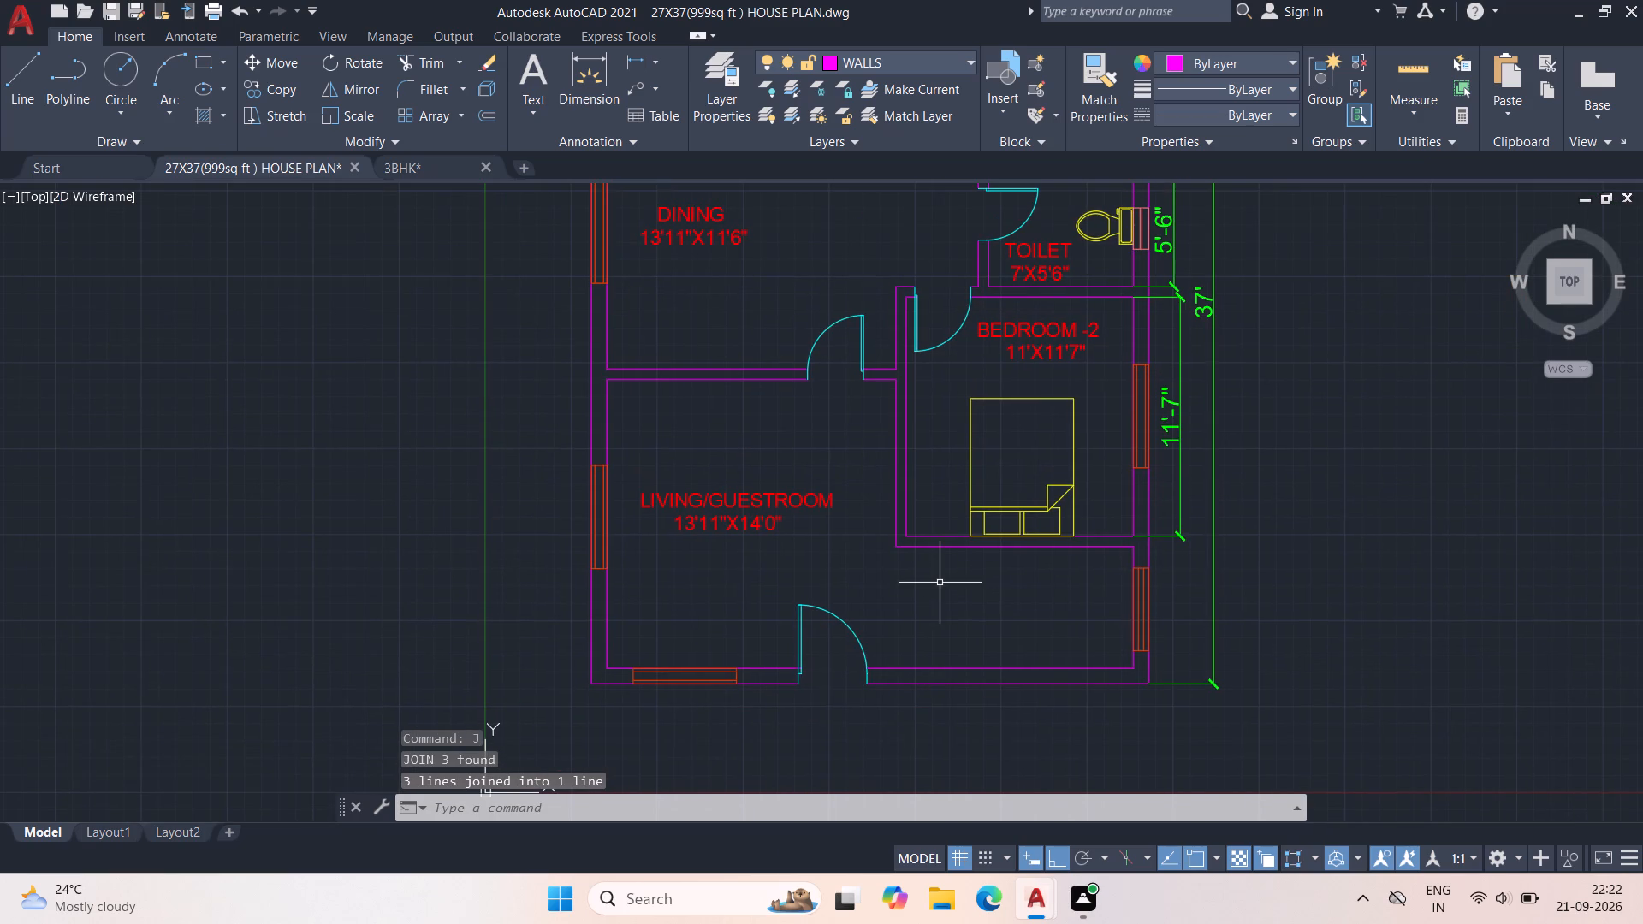
pyautogui.moveTo(849, 494); pyautogui.dragTo(659, 700, button='middle')
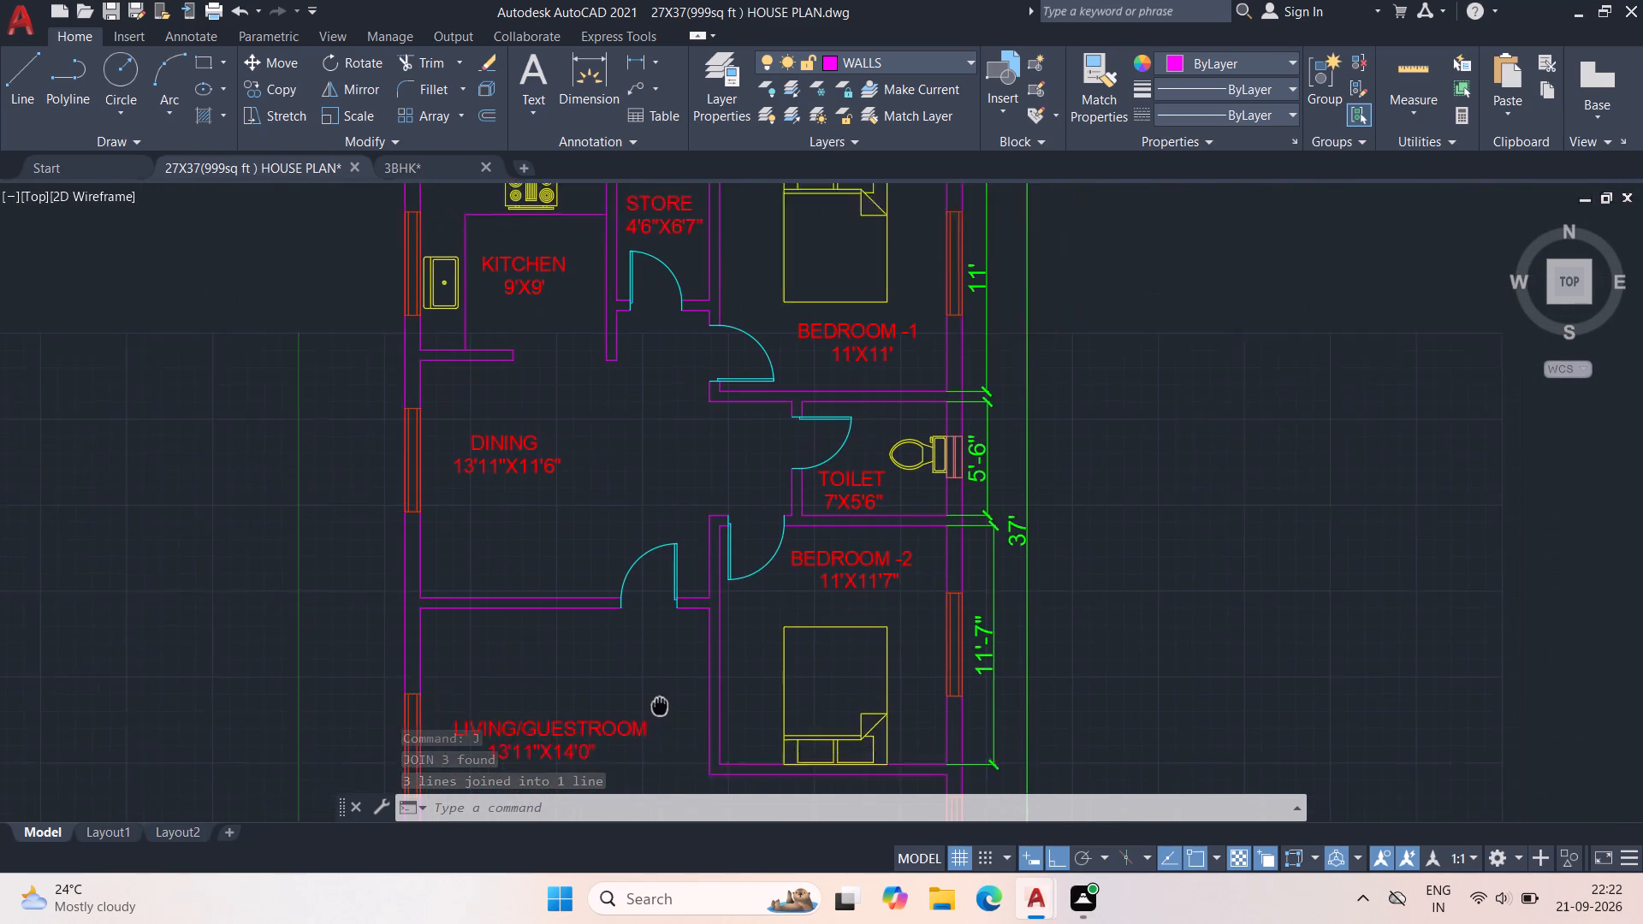
pyautogui.moveTo(659, 700); pyautogui.dragTo(657, 676, button='middle')
pyautogui.write('HA')
pyautogui.click(696, 724)
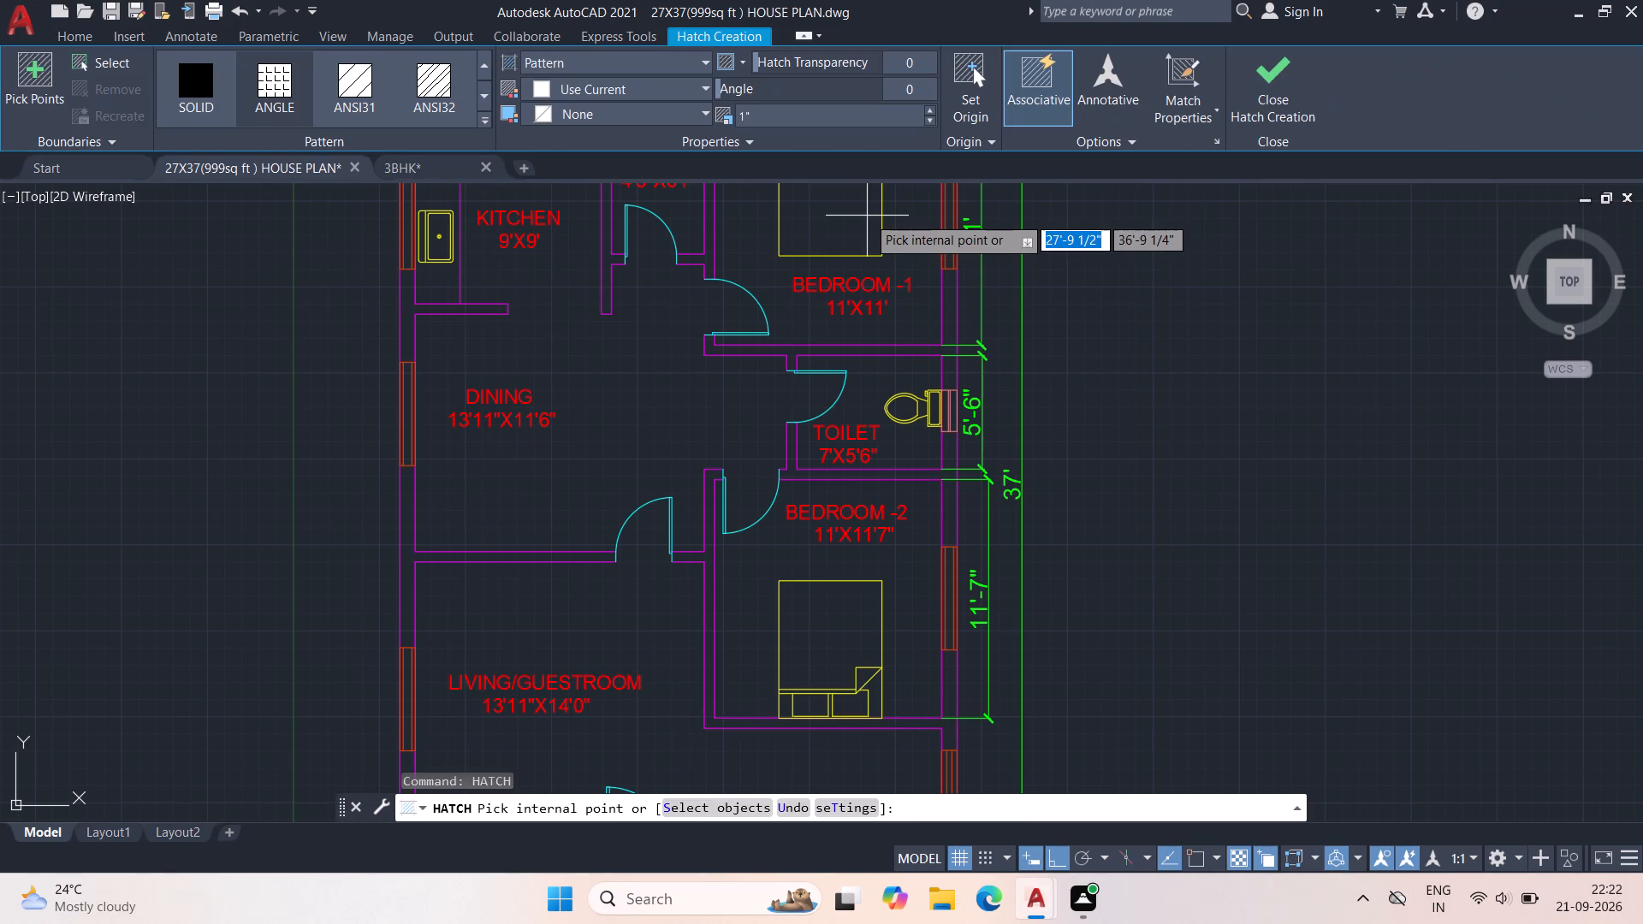
pyautogui.click(668, 82)
pyautogui.click(687, 87)
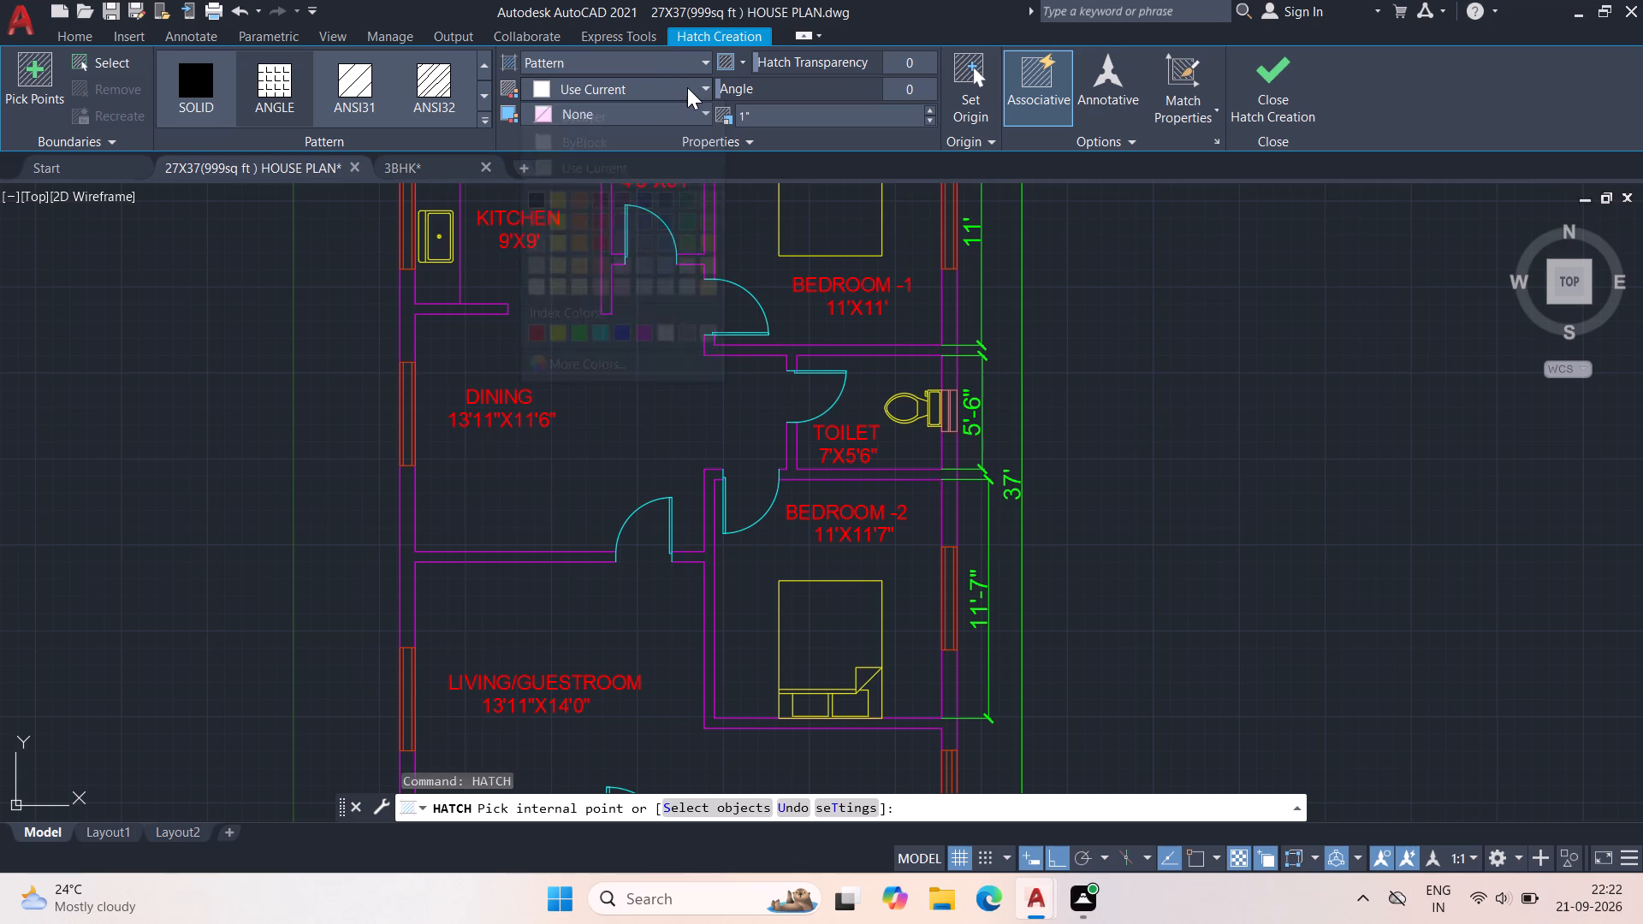
pyautogui.click(668, 109)
pyautogui.click(668, 109)
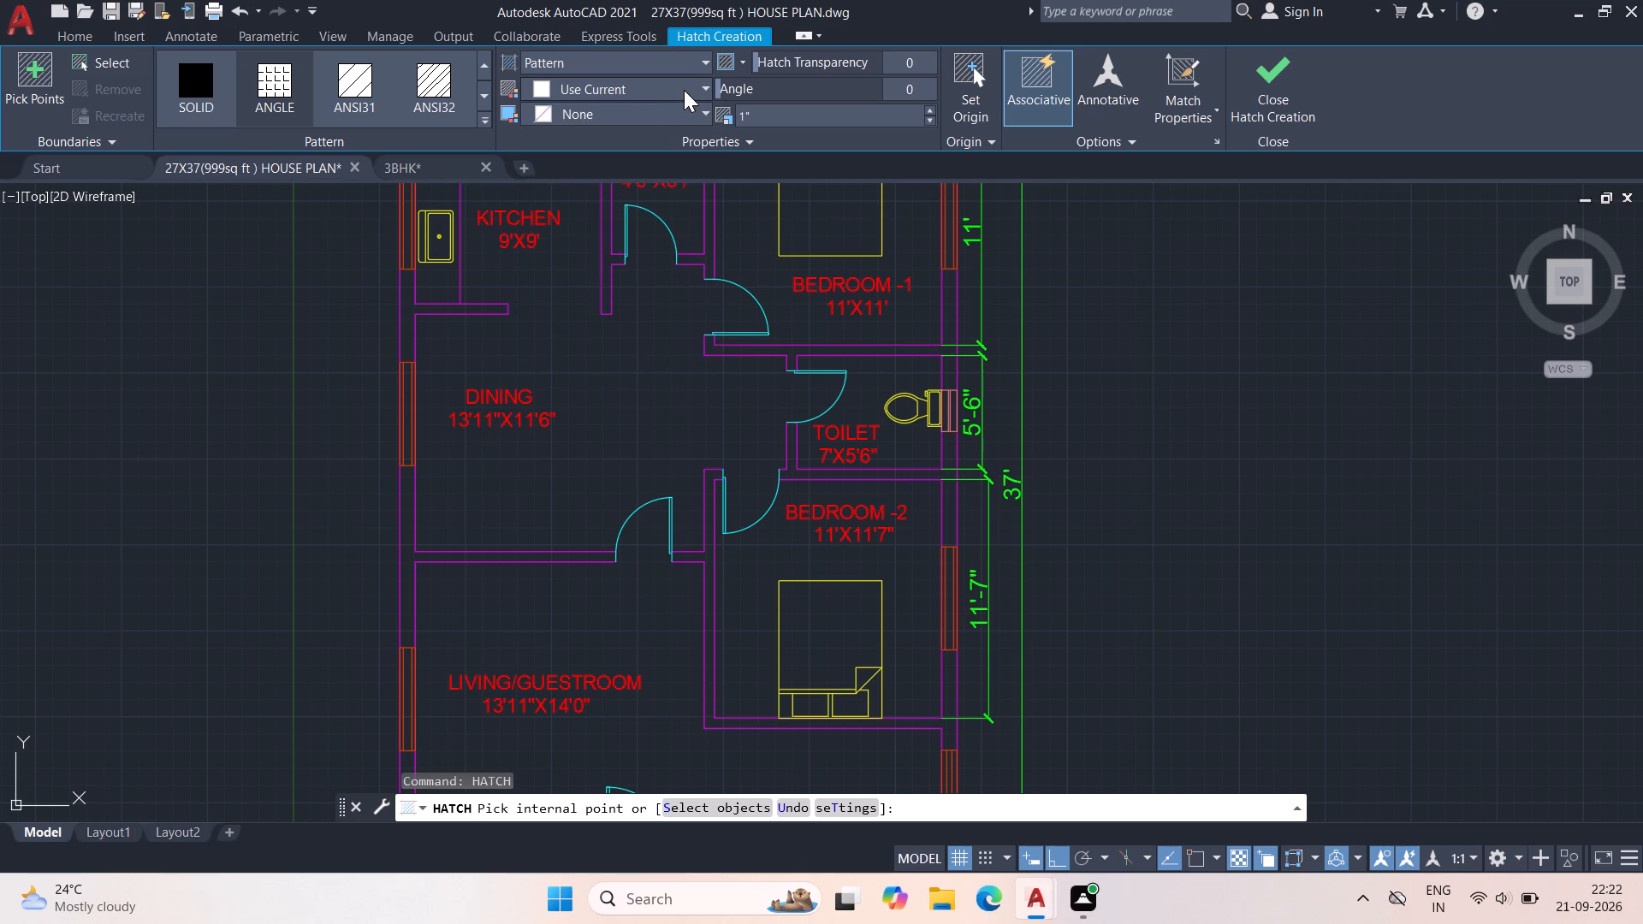
pyautogui.click(666, 85)
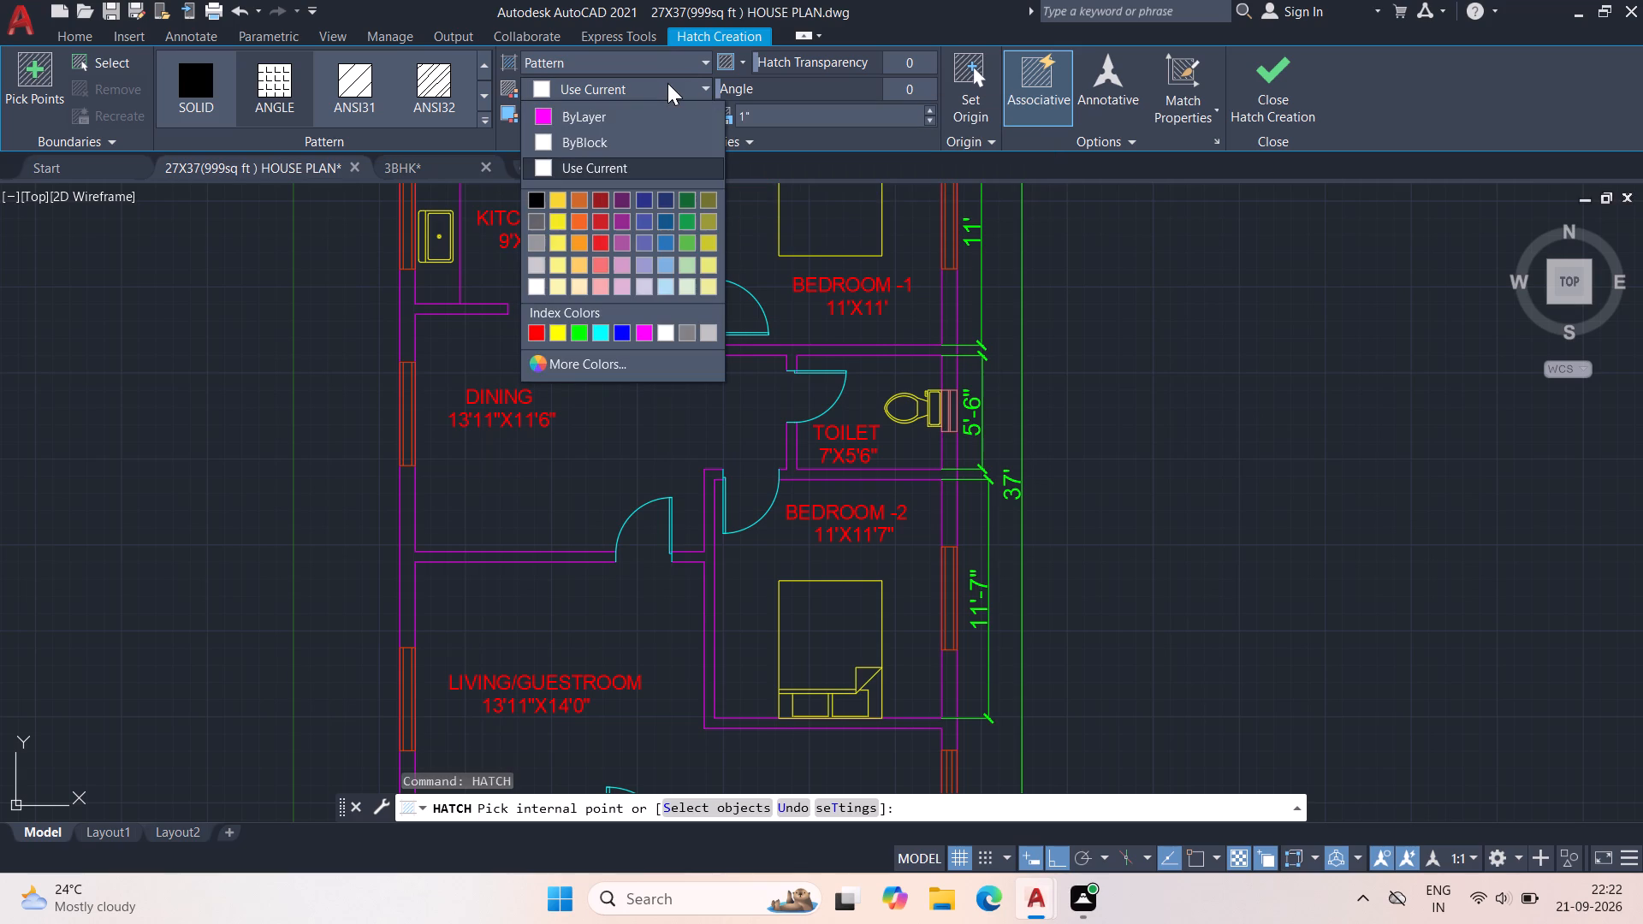
pyautogui.click(567, 117)
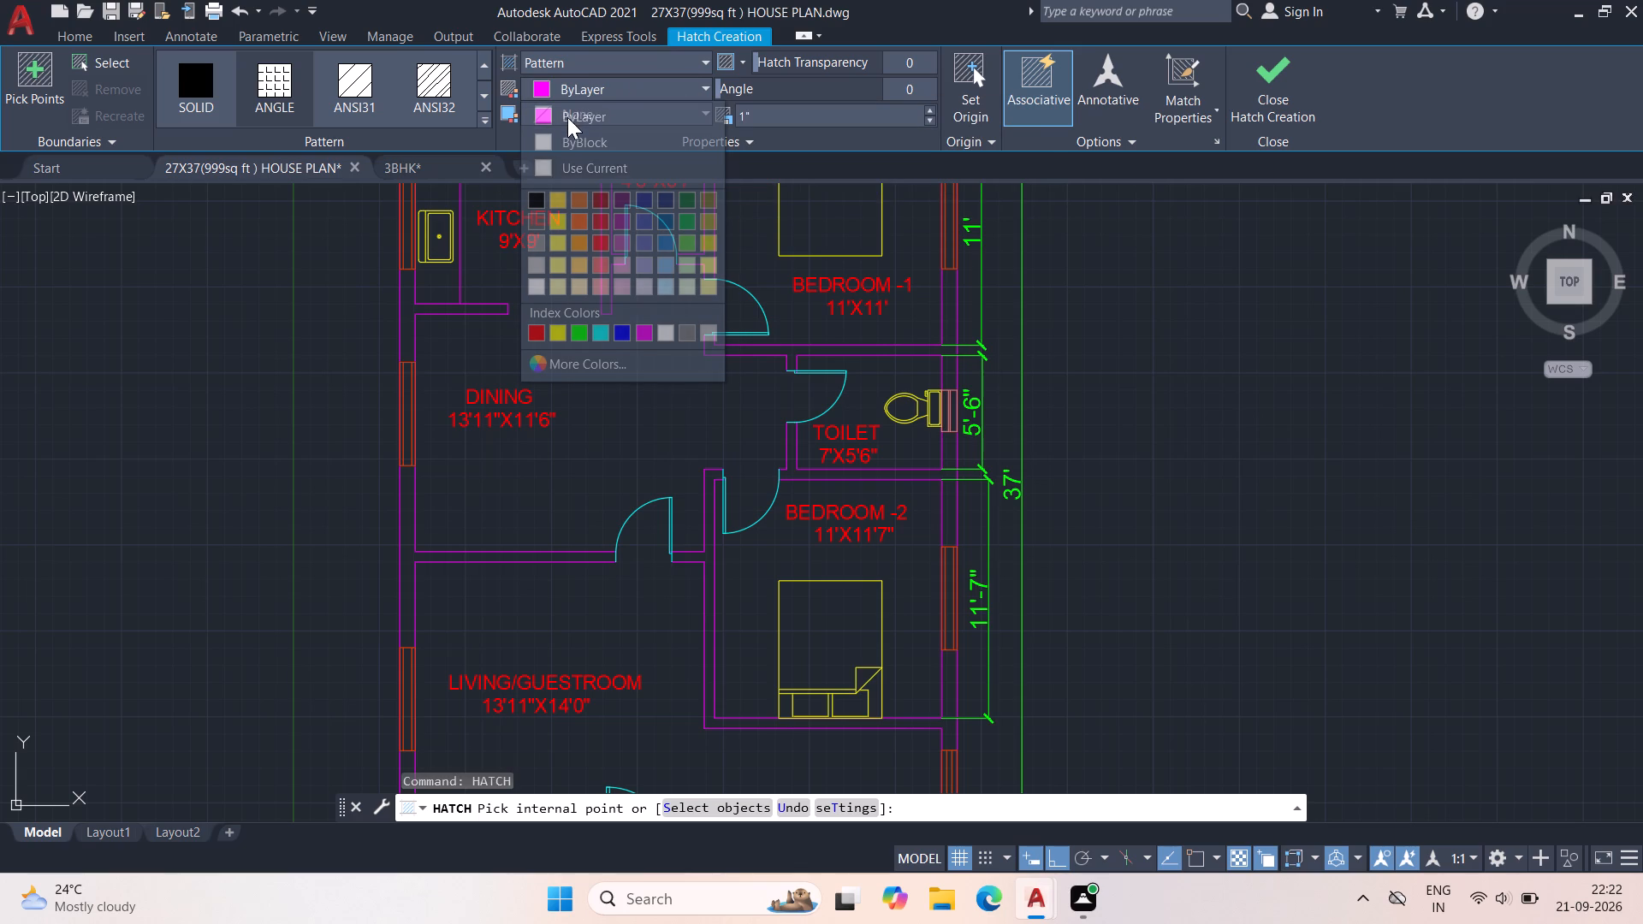
pyautogui.click(580, 92)
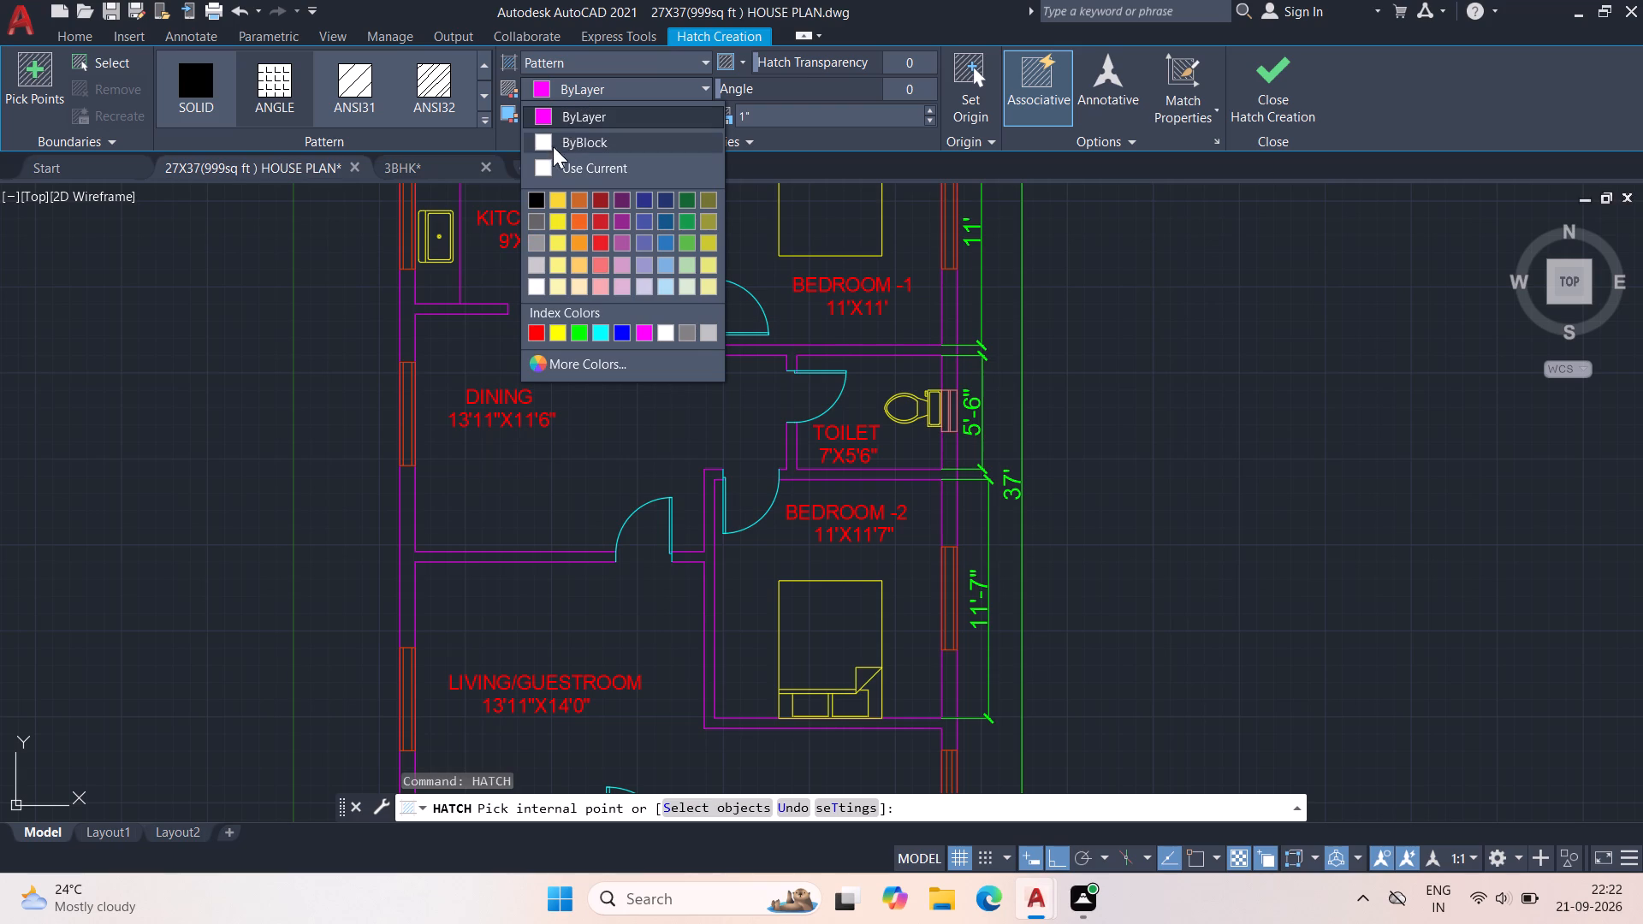
pyautogui.click(578, 110)
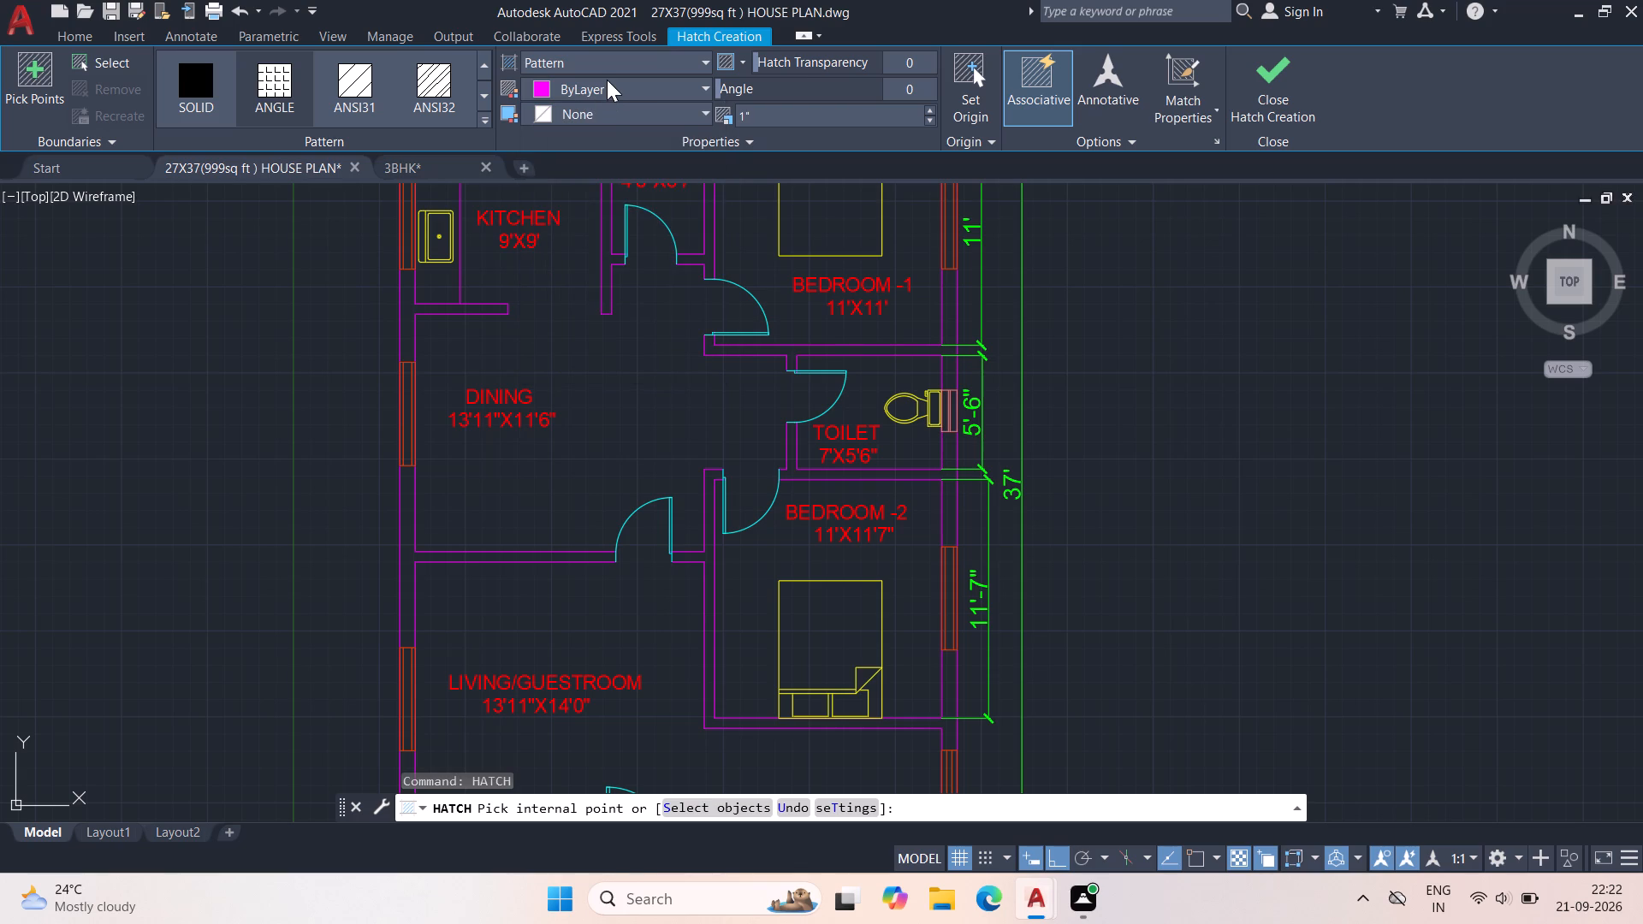
pyautogui.click(540, 84)
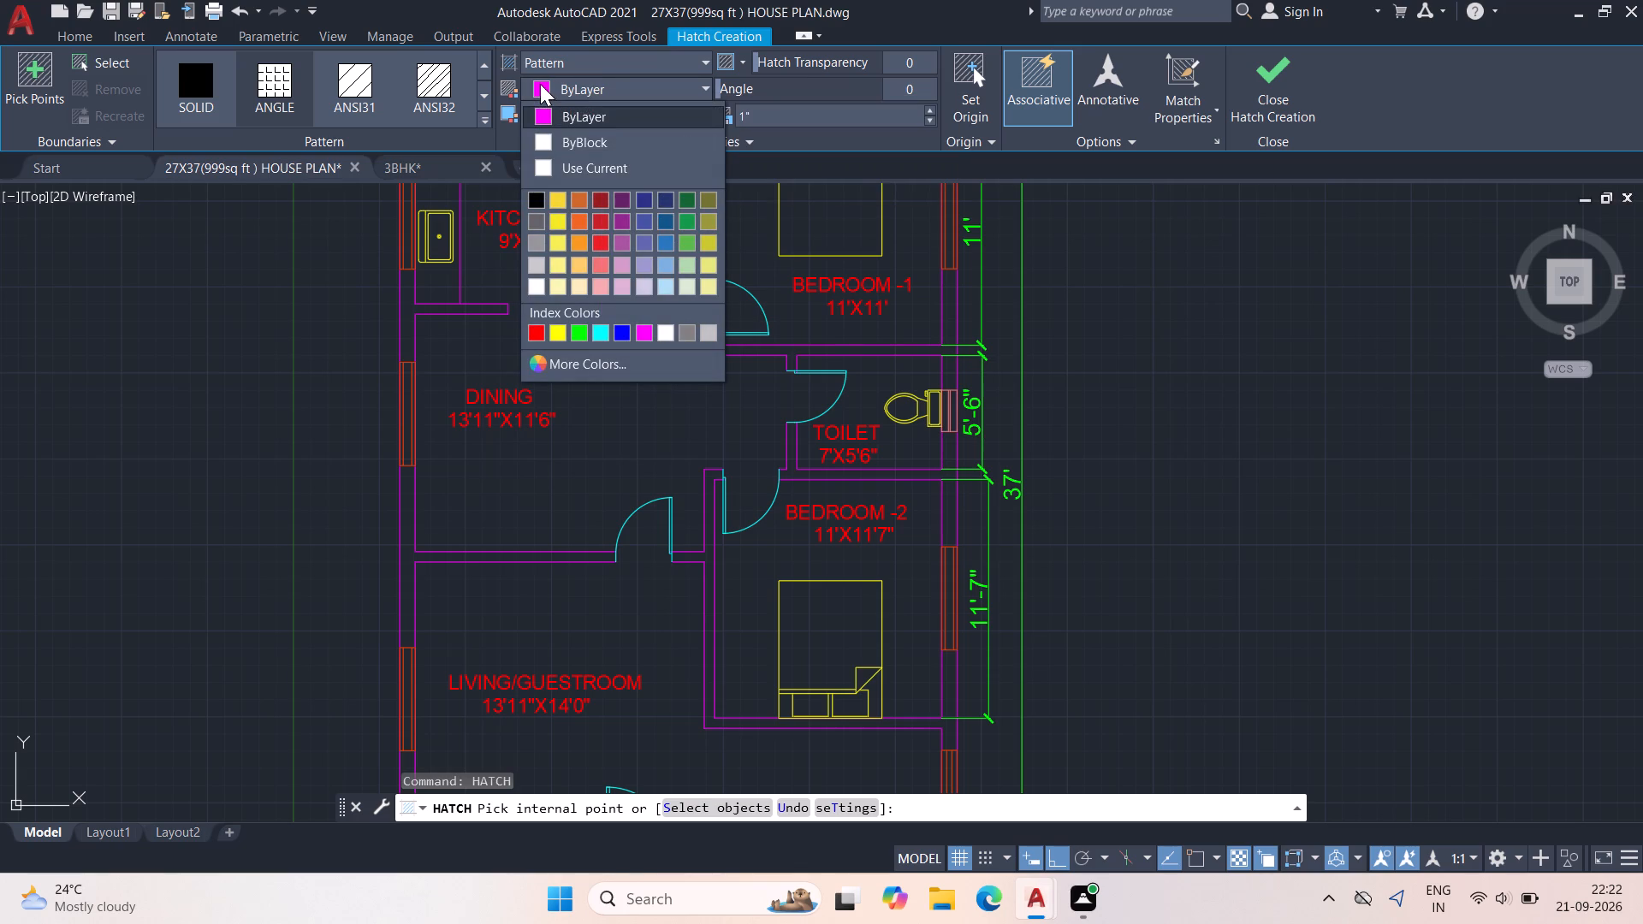
pyautogui.click(540, 84)
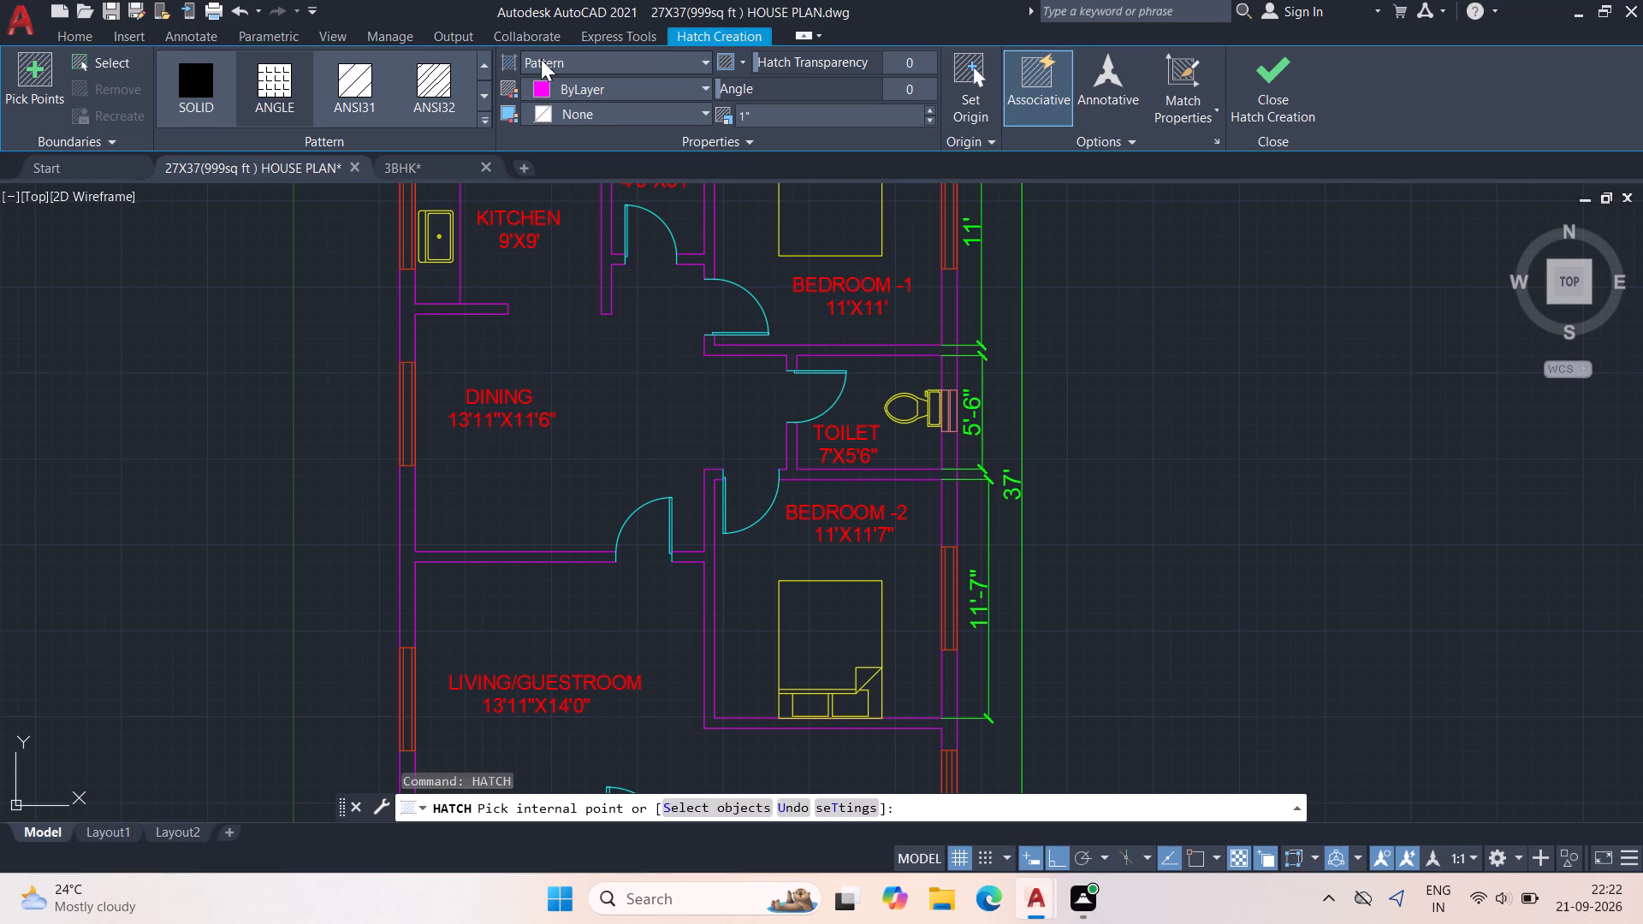
pyautogui.click(541, 59)
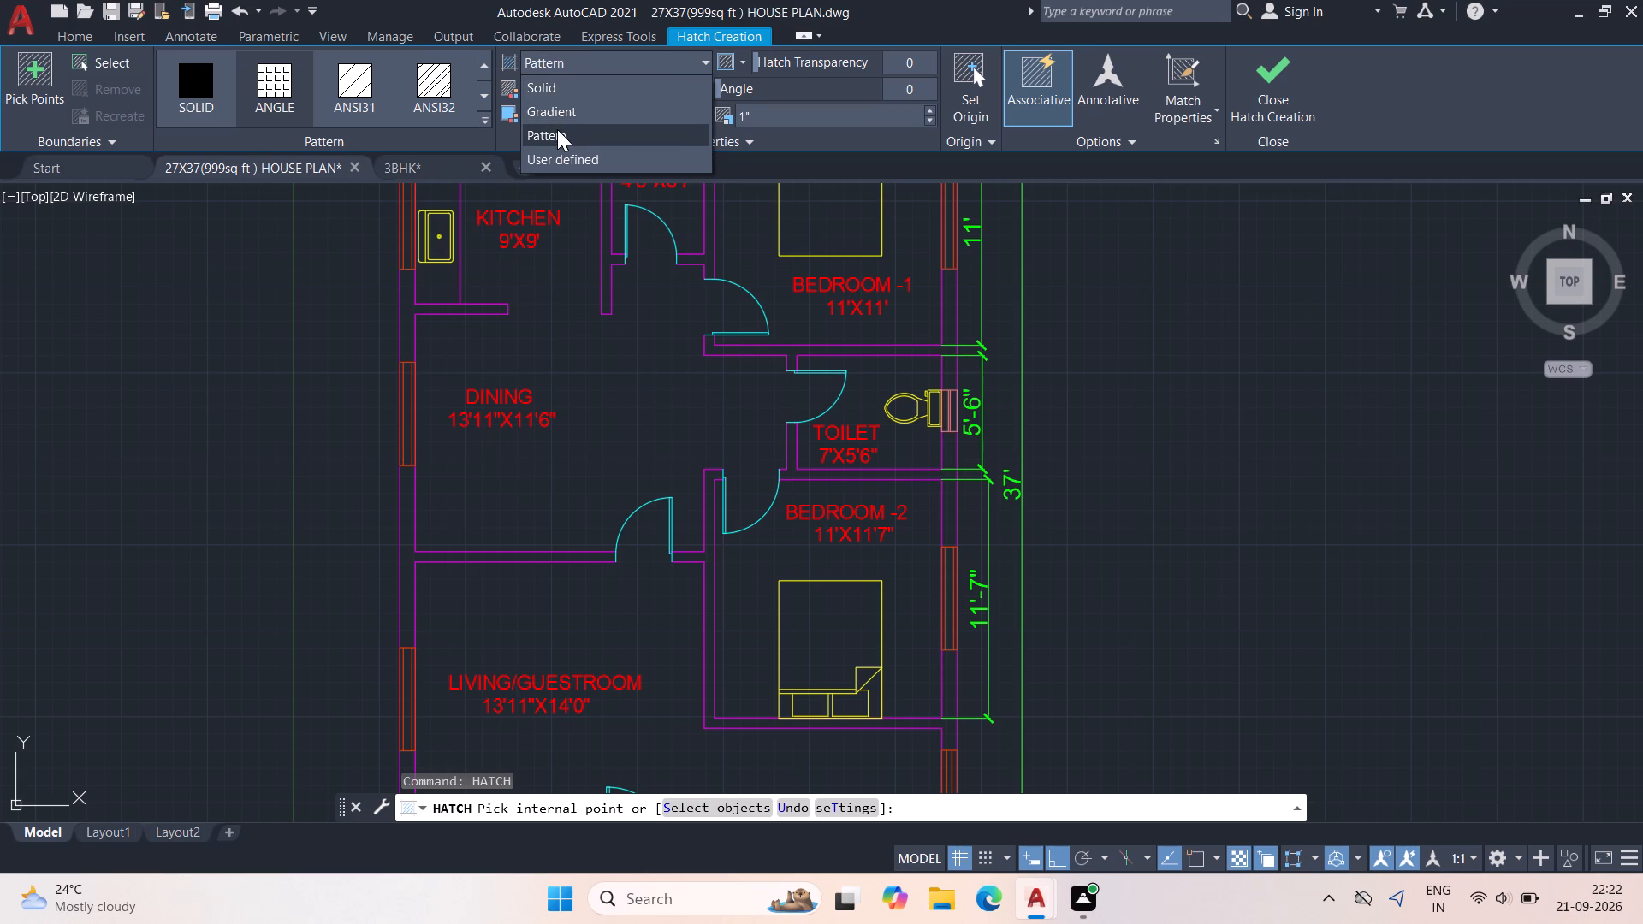
pyautogui.click(557, 129)
pyautogui.click(439, 81)
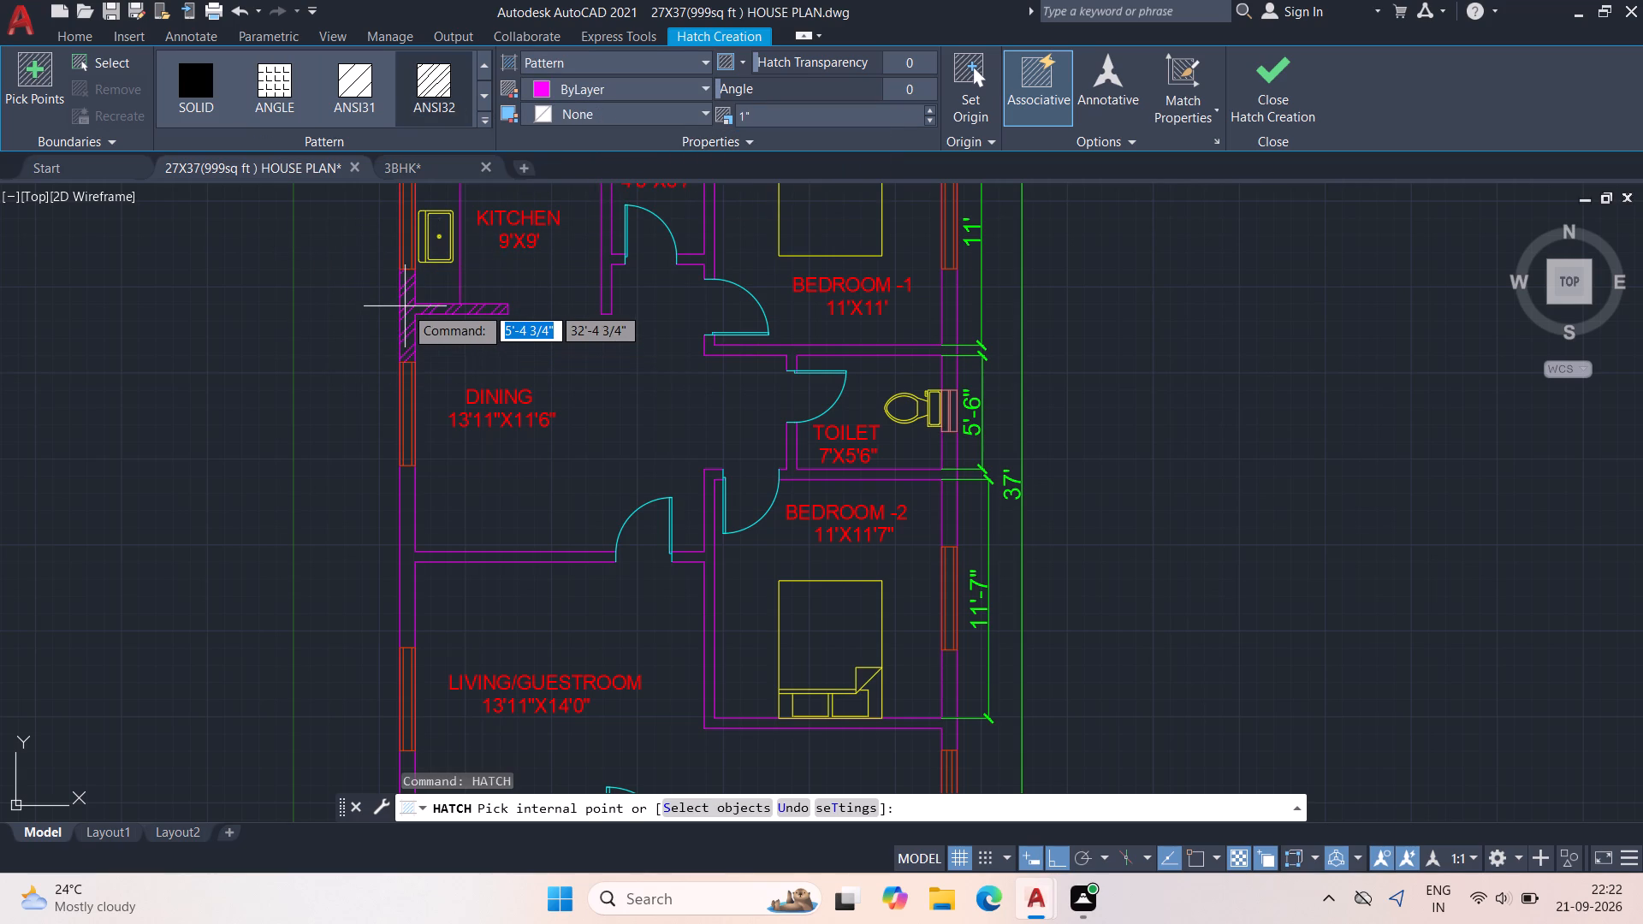
pyautogui.click(542, 85)
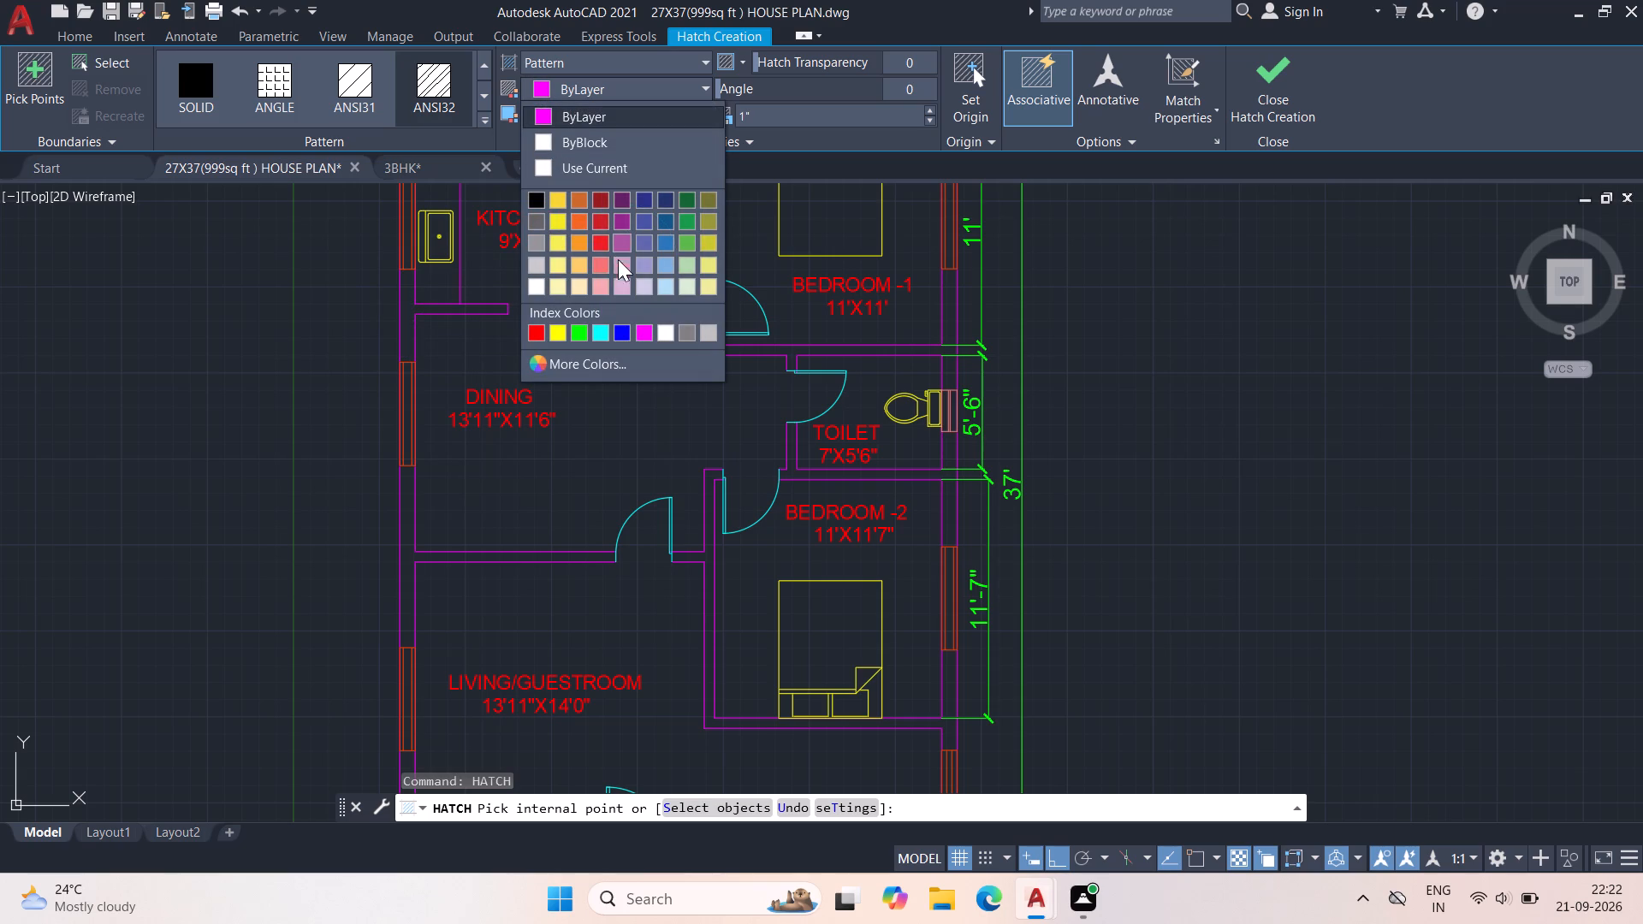
pyautogui.click(544, 265)
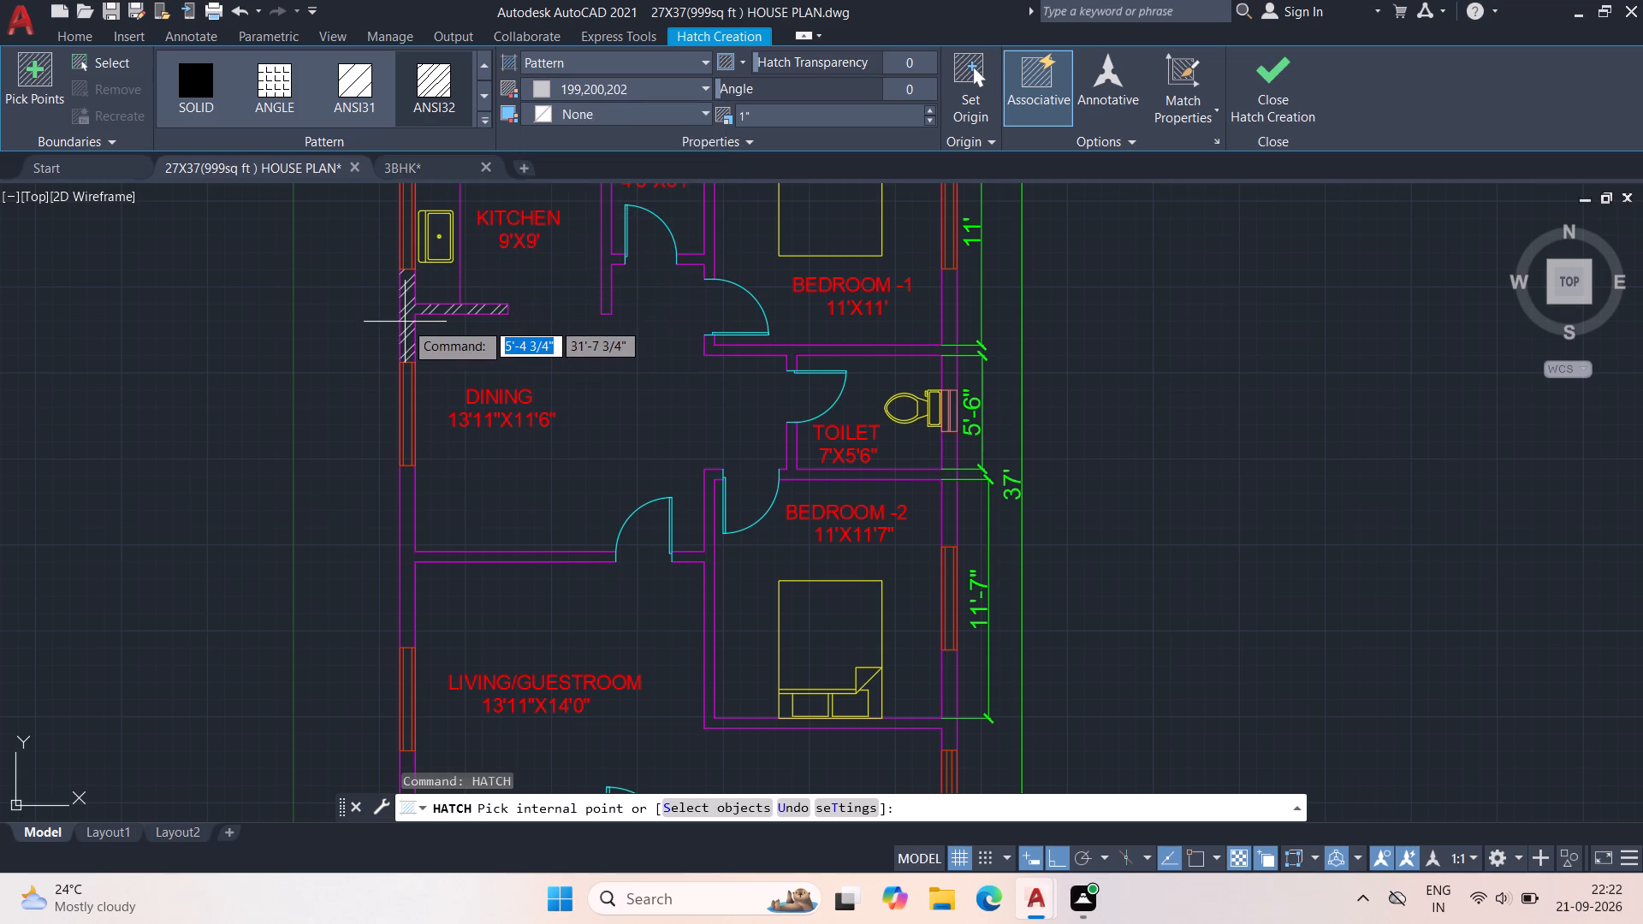
# Hatch the connected wall sections around KITCHEN, STORE and BEDROOM-1, including the KITCHEN/DINING stub and the wall between BEDROOM-1 and TOILET.
pyautogui.scroll(2, 405, 320)
pyautogui.click(405, 320)
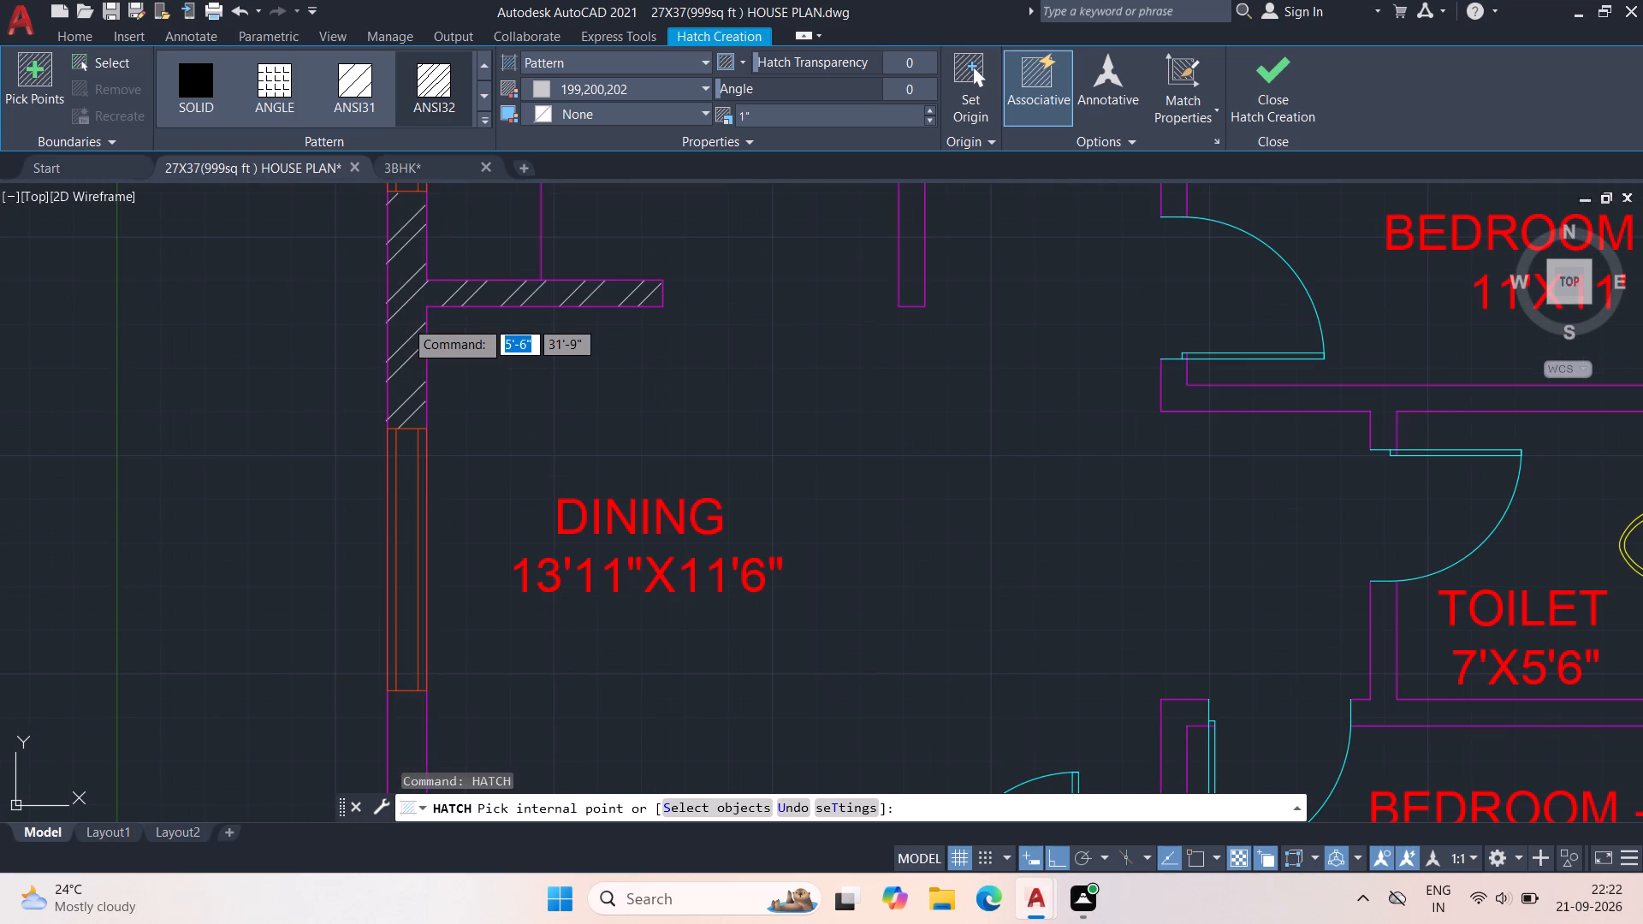
pyautogui.scroll(-2, 724, 297)
pyautogui.moveTo(705, 294); pyautogui.dragTo(1070, 369, button='middle')
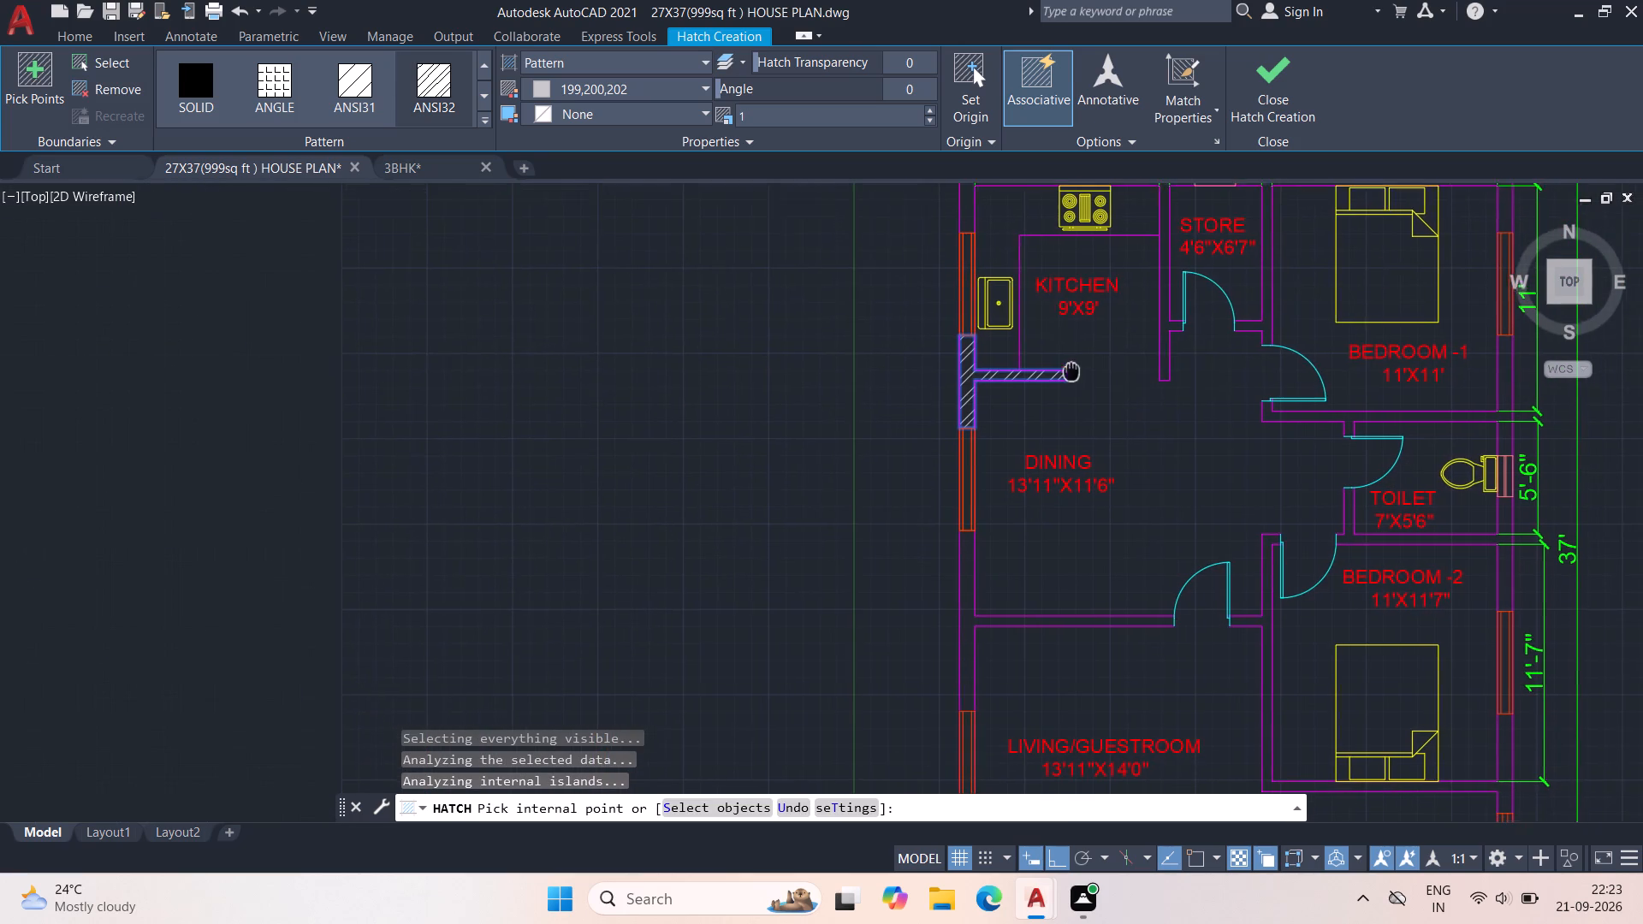
pyautogui.moveTo(1070, 369); pyautogui.dragTo(1070, 370, button='middle')
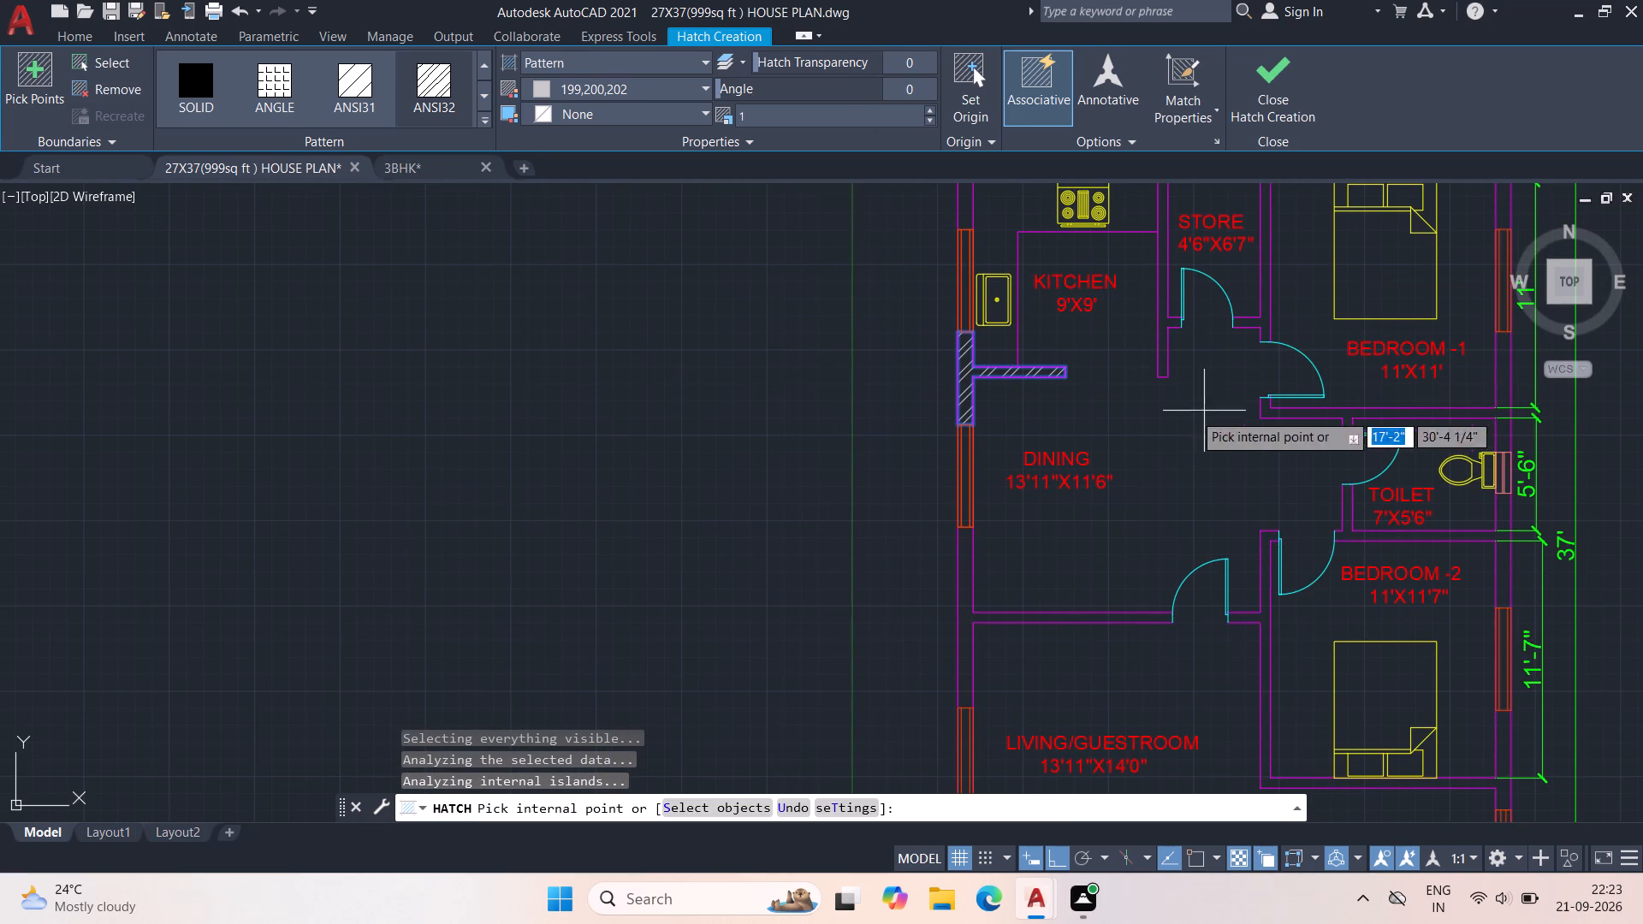
pyautogui.moveTo(767, 328); pyautogui.dragTo(409, 657, button='middle')
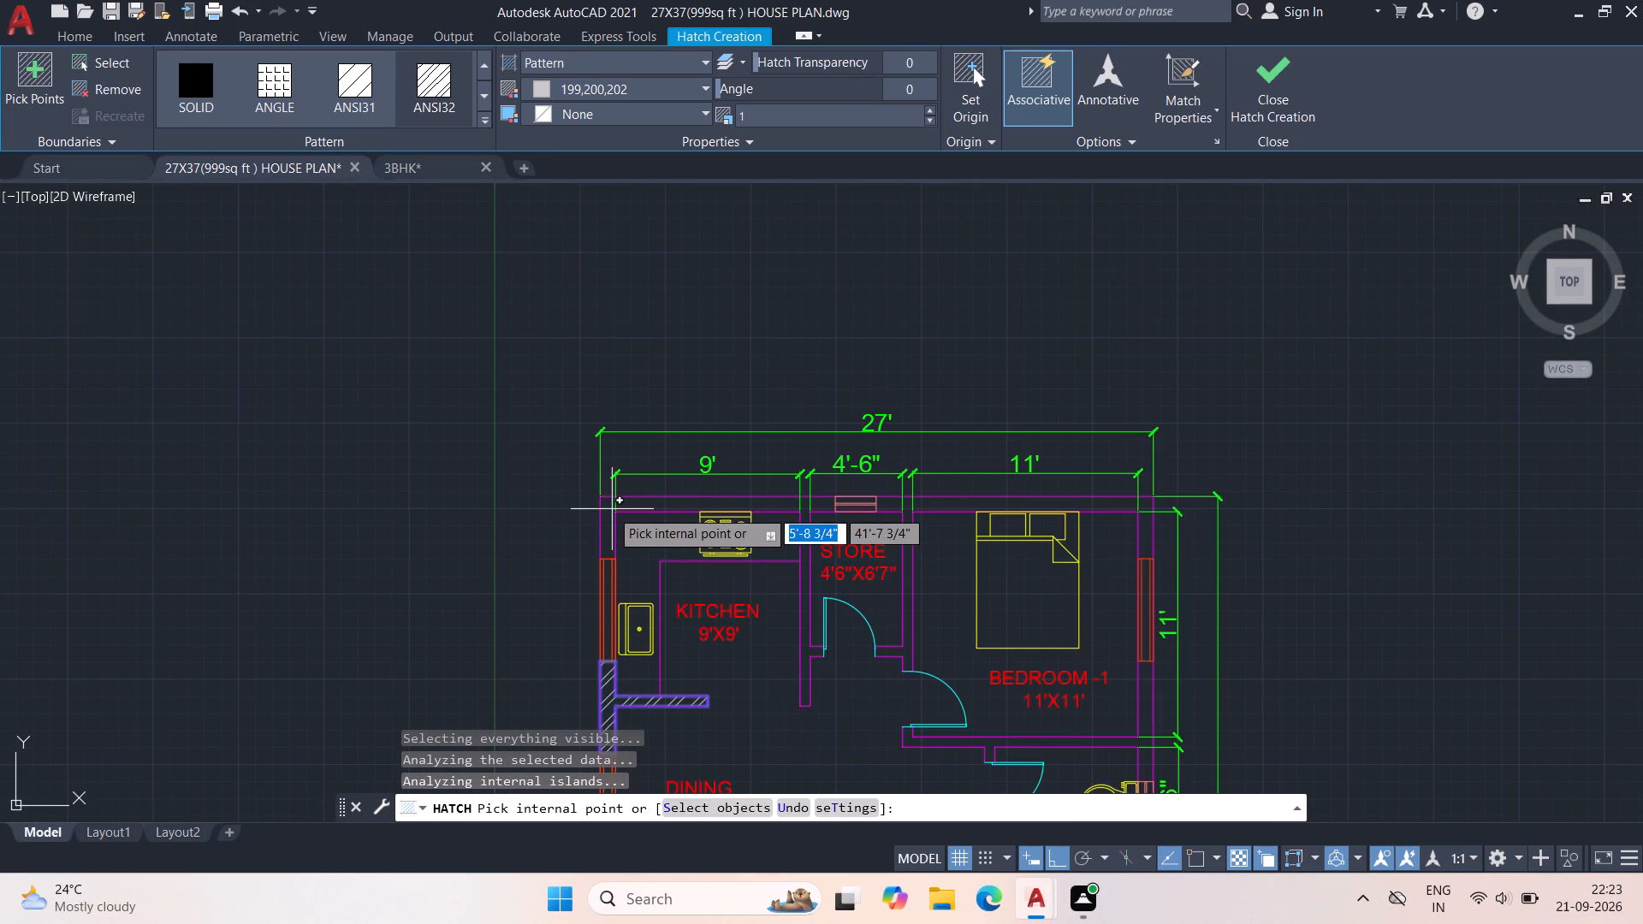
pyautogui.click(608, 510)
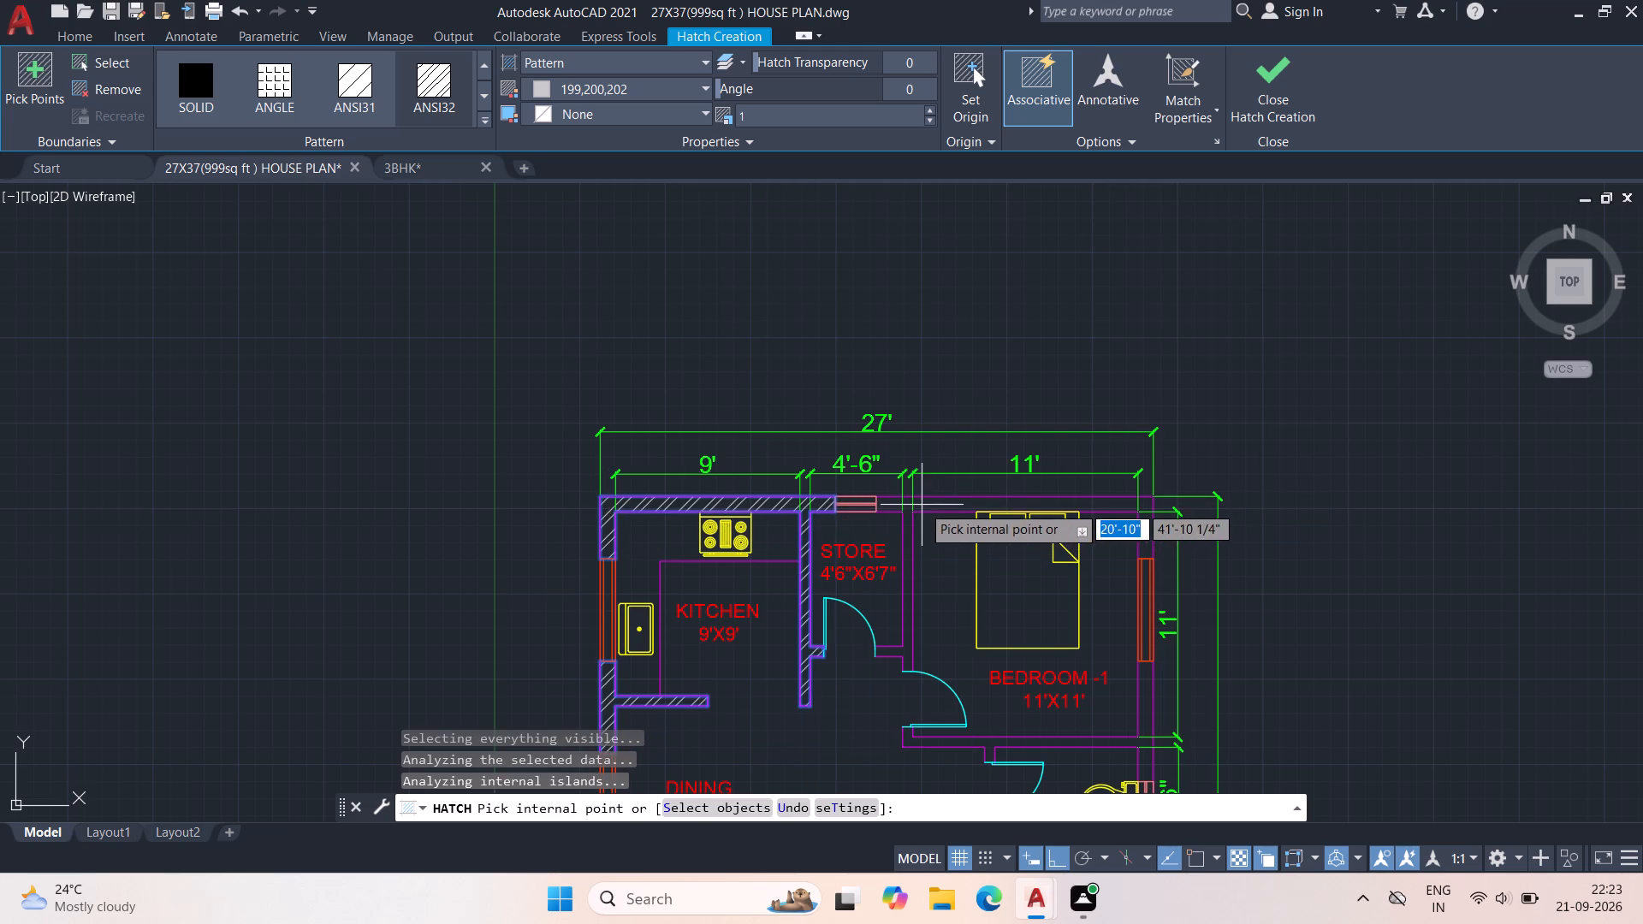
pyautogui.scroll(2, 898, 616)
pyautogui.click(912, 690)
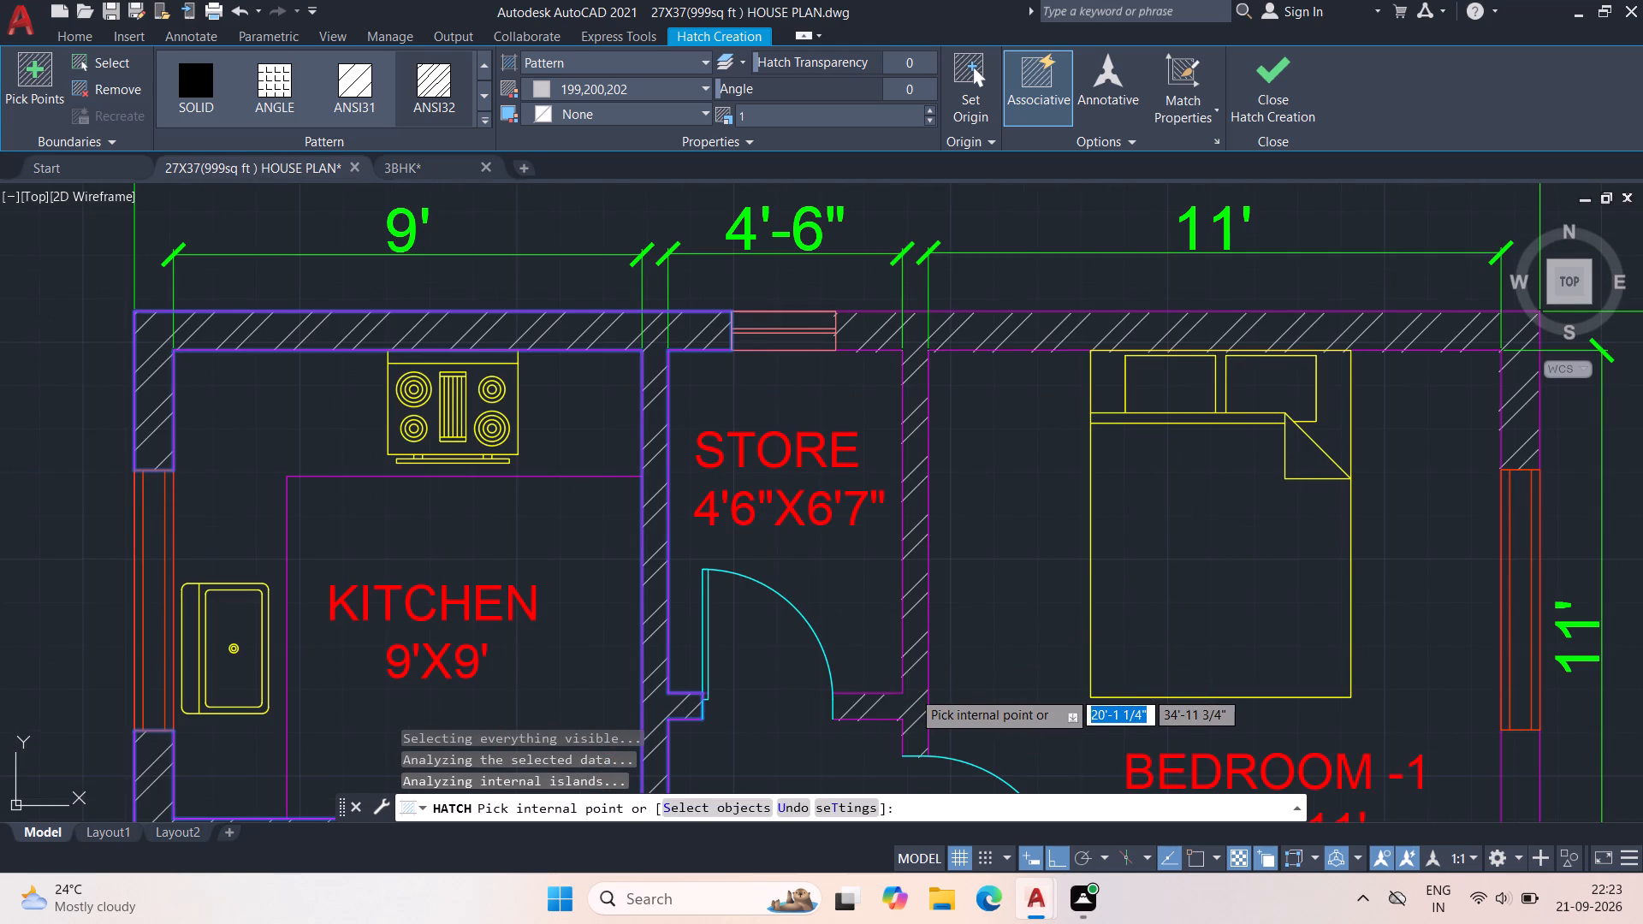
pyautogui.moveTo(929, 714); pyautogui.dragTo(687, 102, button='middle')
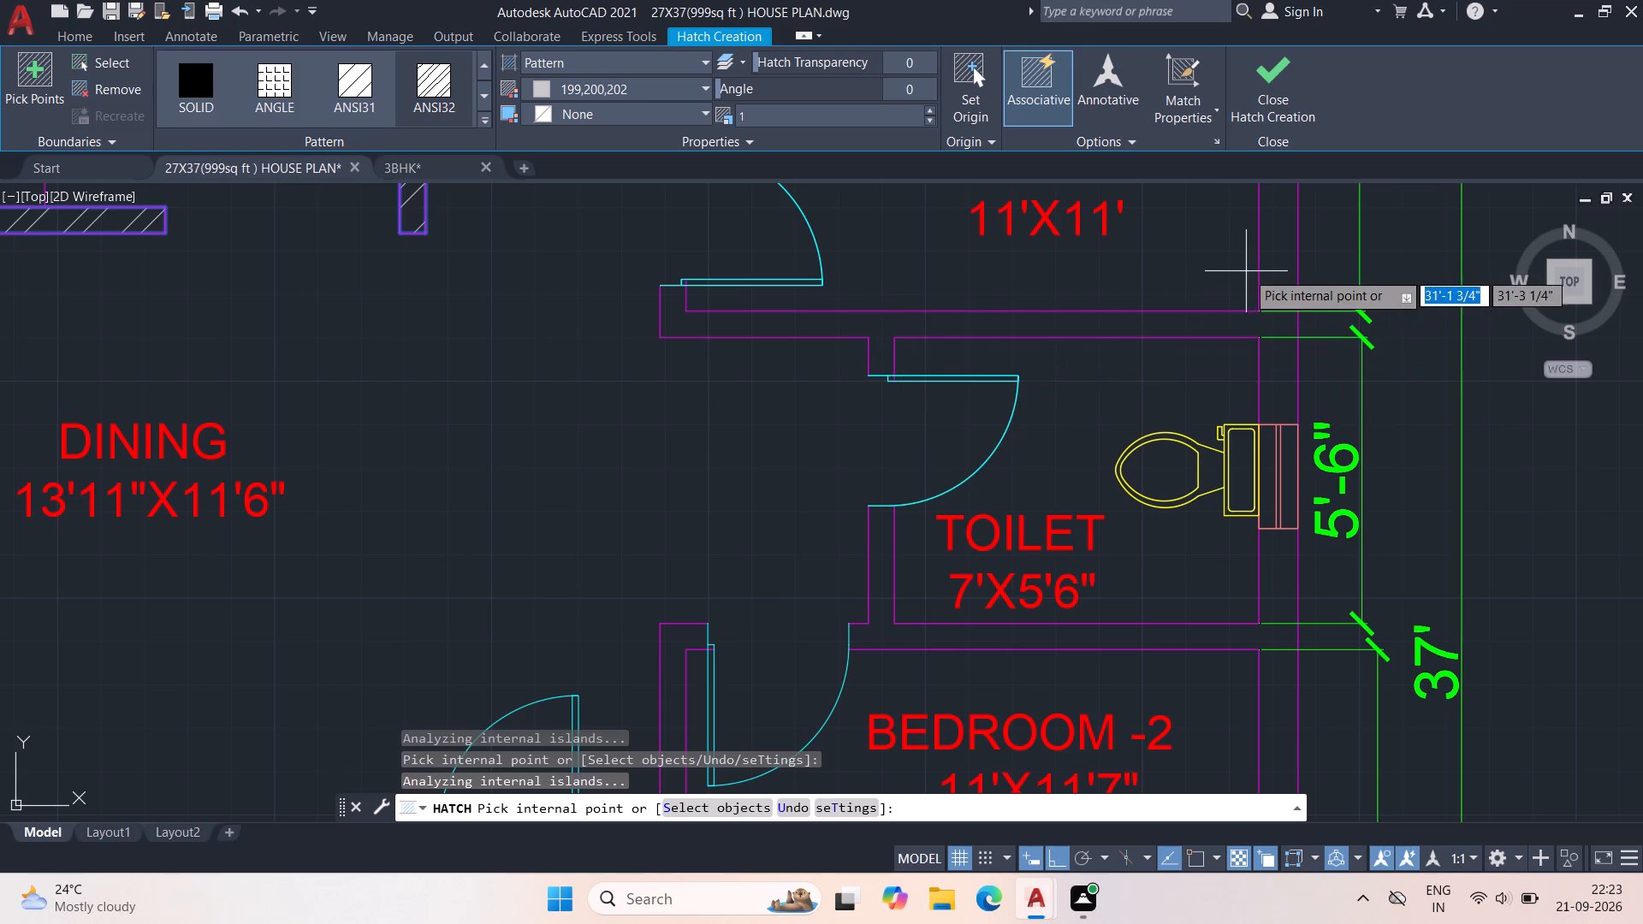
pyautogui.click(1277, 279)
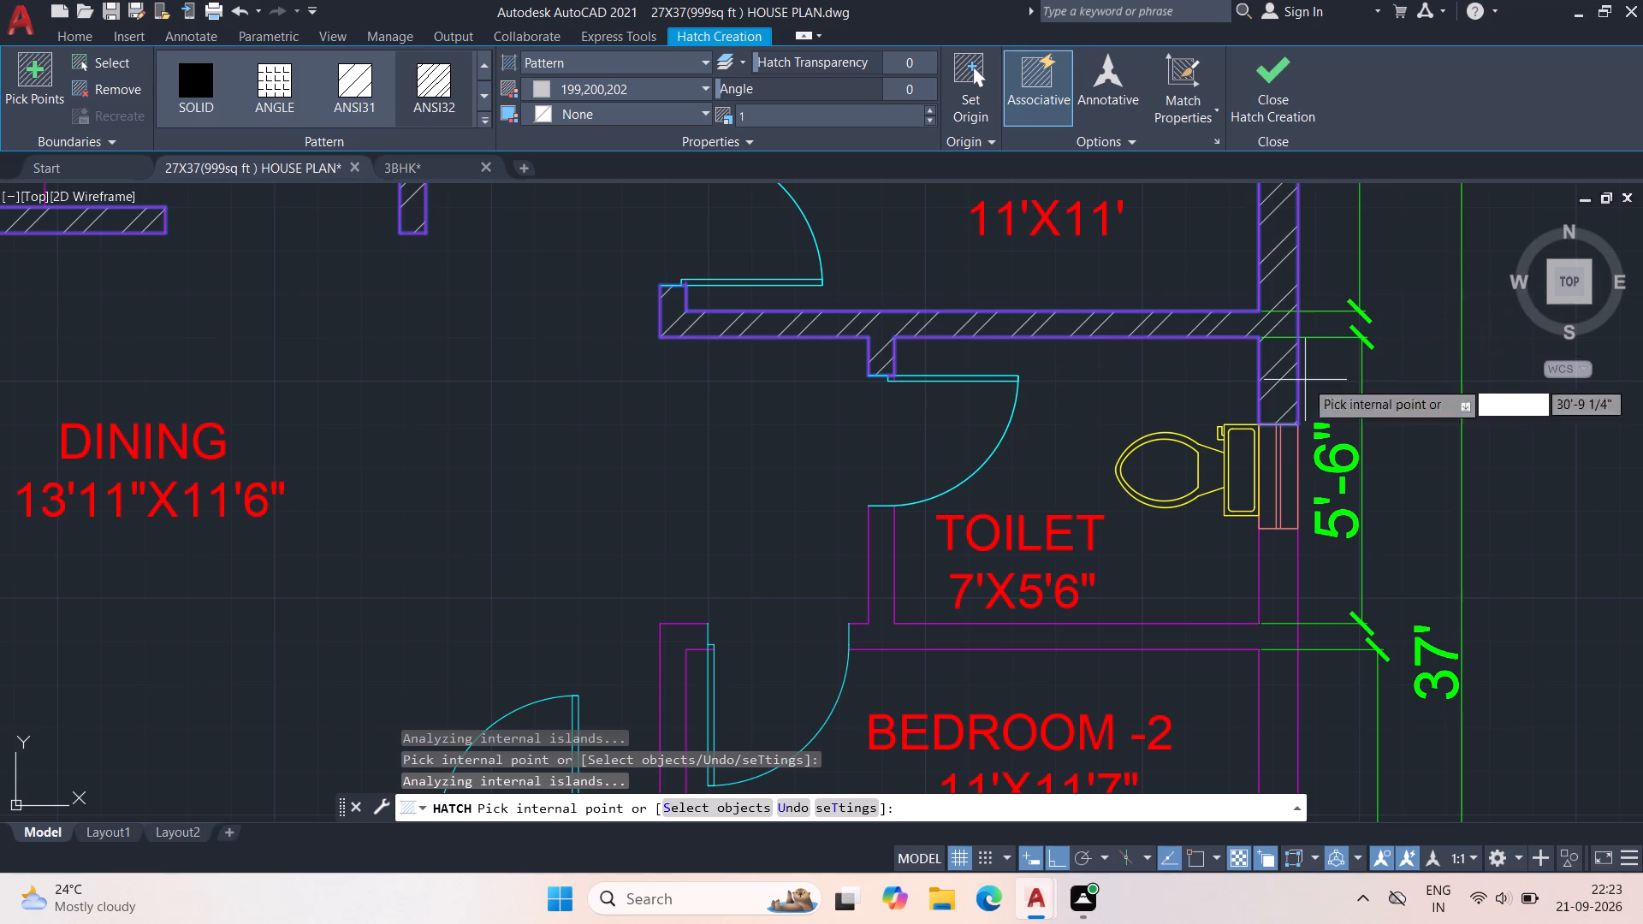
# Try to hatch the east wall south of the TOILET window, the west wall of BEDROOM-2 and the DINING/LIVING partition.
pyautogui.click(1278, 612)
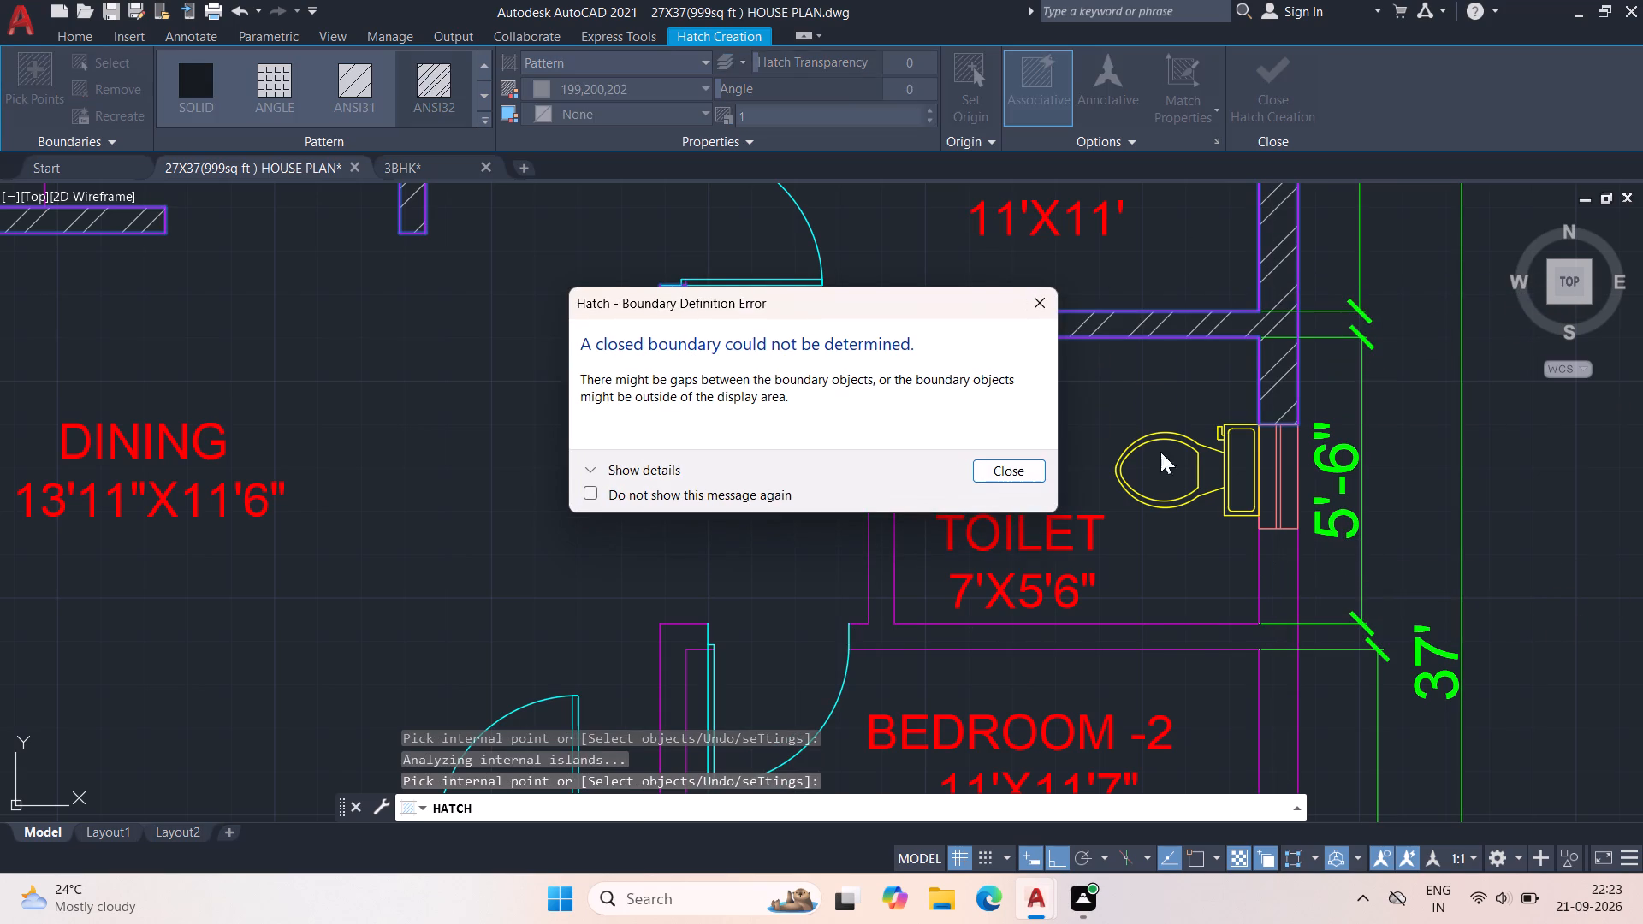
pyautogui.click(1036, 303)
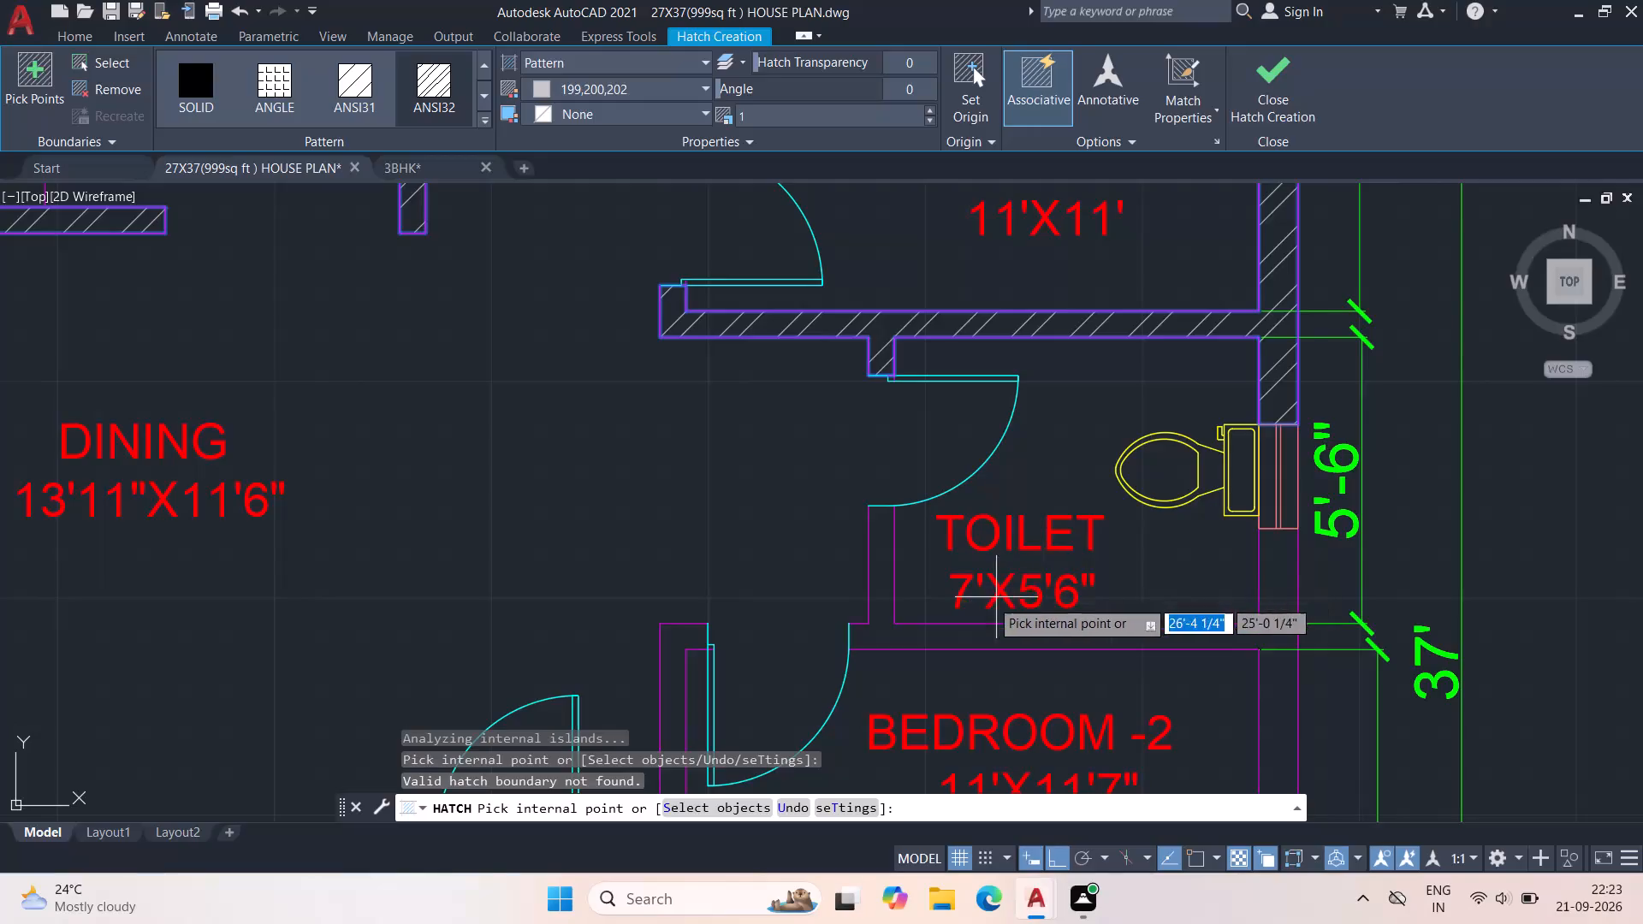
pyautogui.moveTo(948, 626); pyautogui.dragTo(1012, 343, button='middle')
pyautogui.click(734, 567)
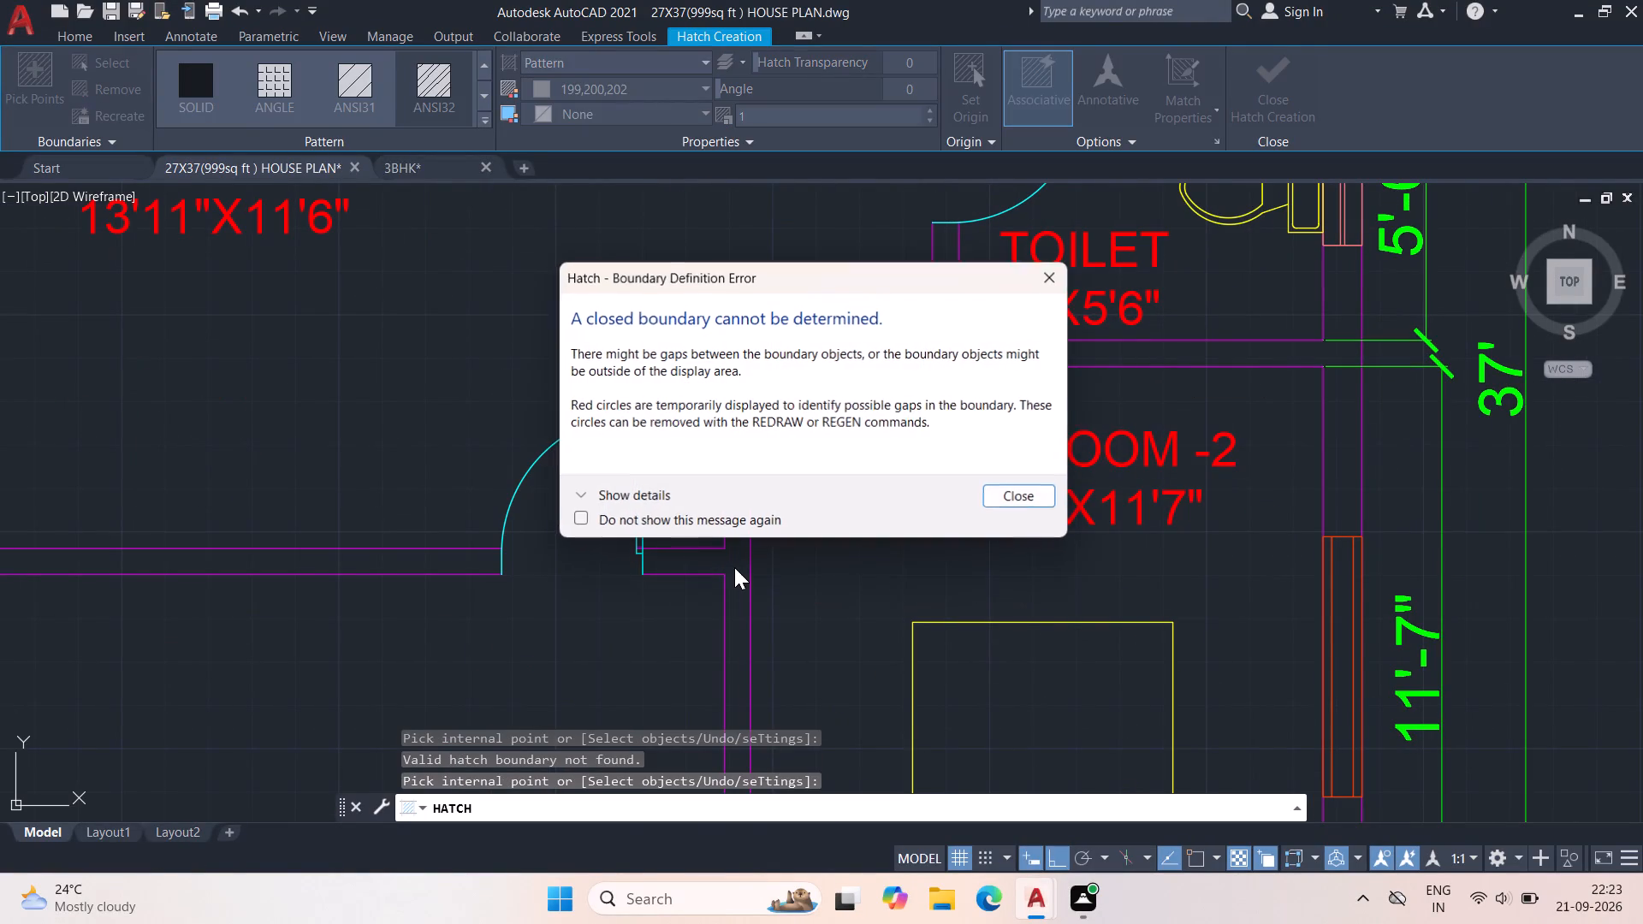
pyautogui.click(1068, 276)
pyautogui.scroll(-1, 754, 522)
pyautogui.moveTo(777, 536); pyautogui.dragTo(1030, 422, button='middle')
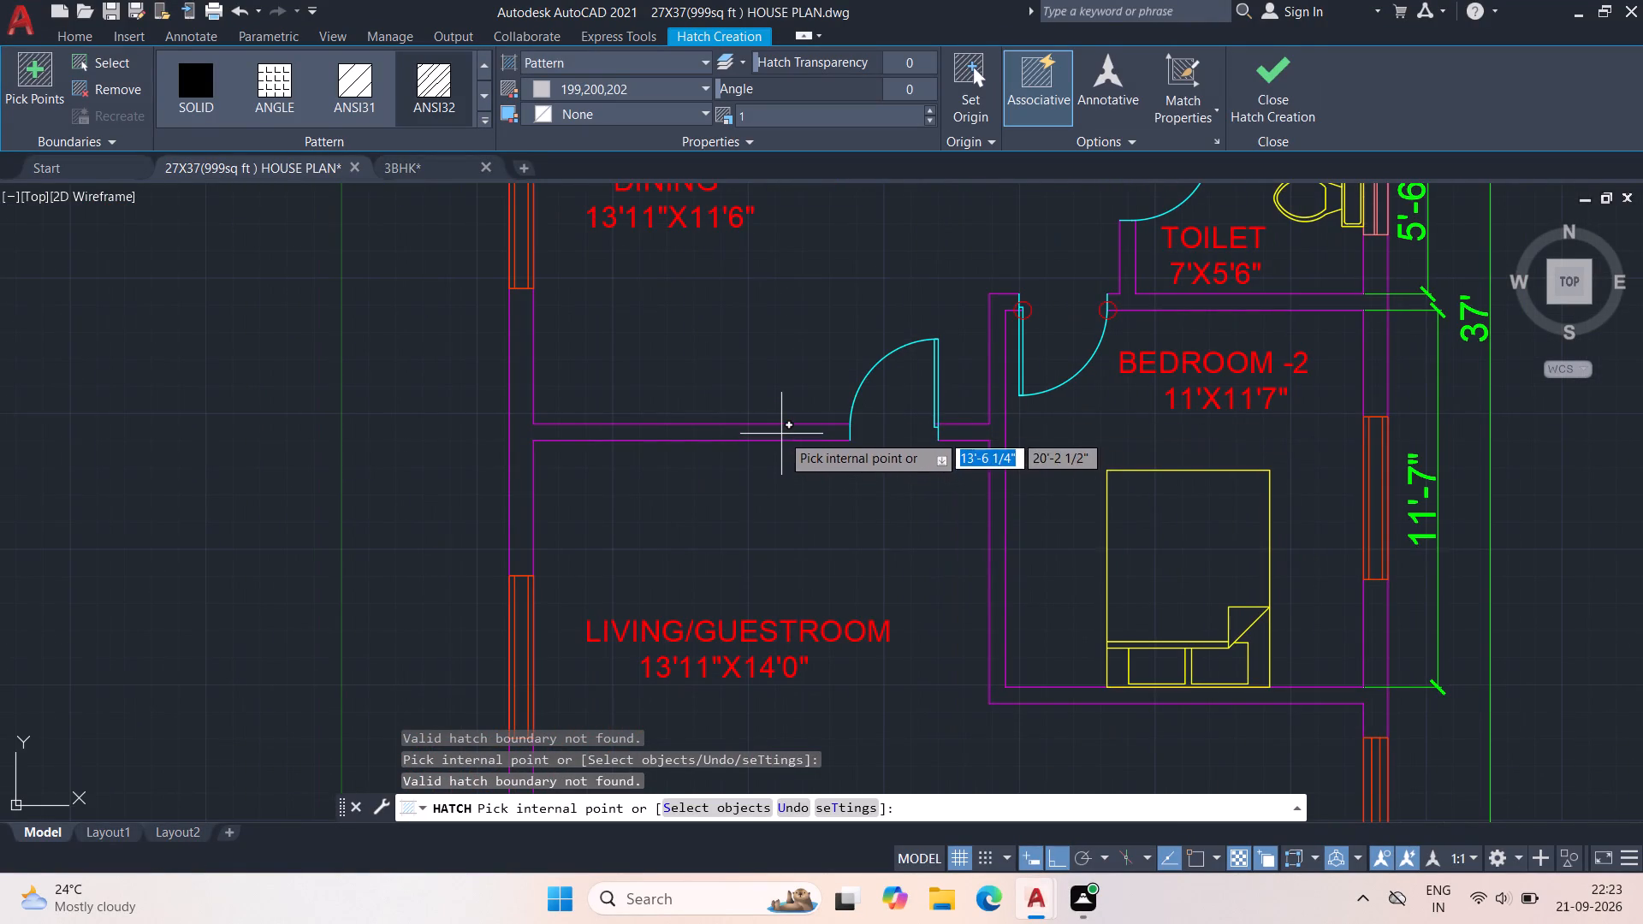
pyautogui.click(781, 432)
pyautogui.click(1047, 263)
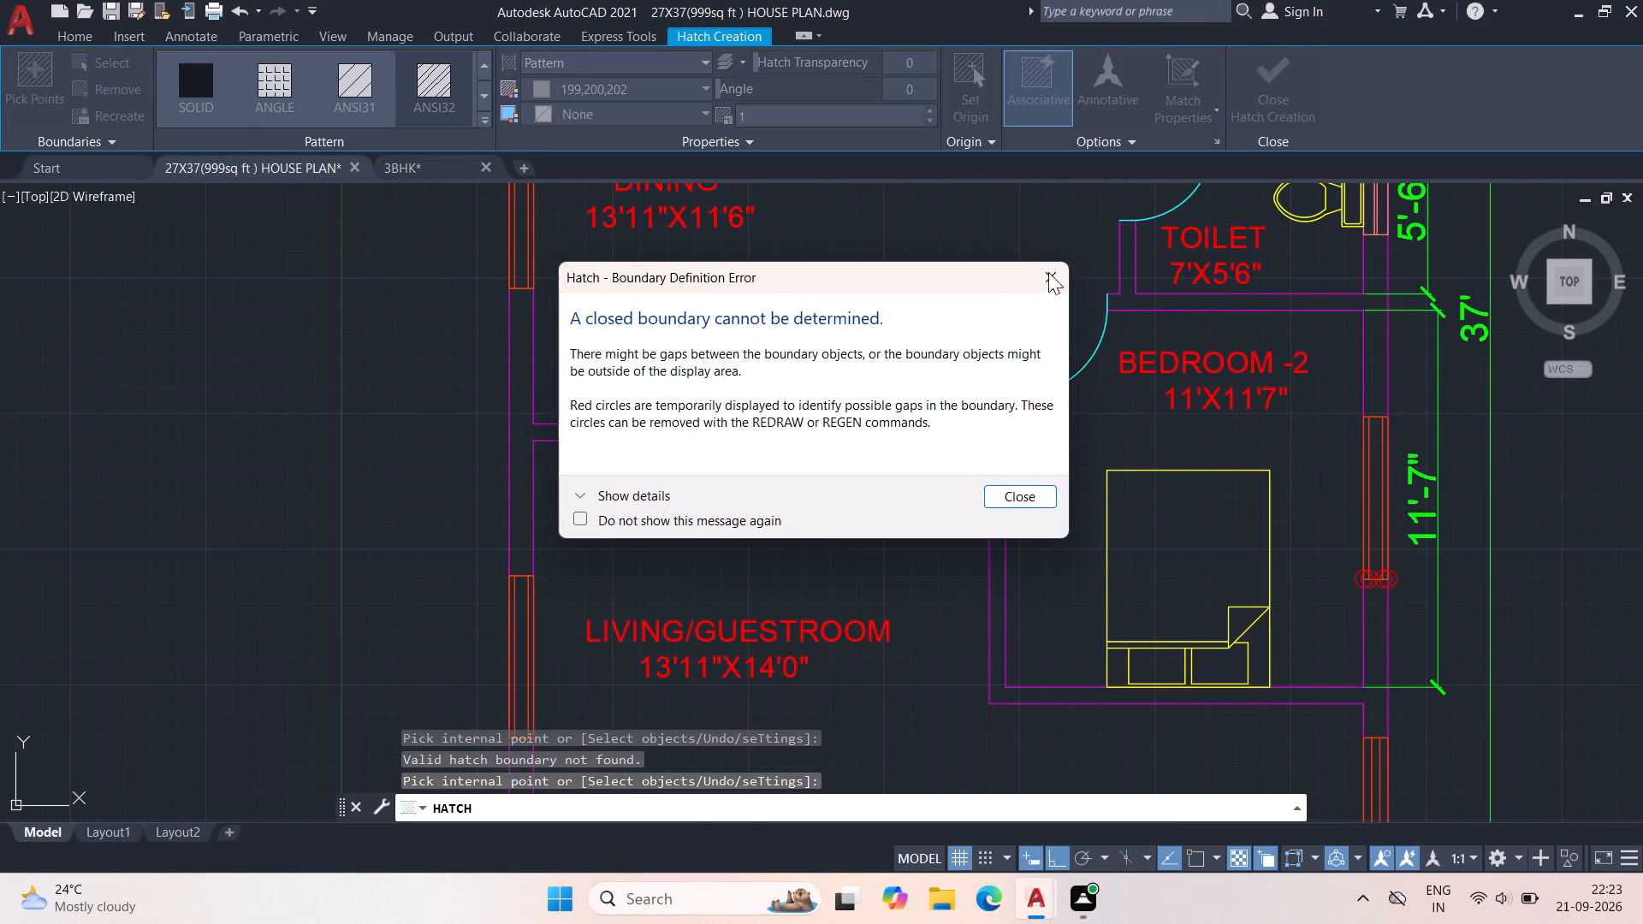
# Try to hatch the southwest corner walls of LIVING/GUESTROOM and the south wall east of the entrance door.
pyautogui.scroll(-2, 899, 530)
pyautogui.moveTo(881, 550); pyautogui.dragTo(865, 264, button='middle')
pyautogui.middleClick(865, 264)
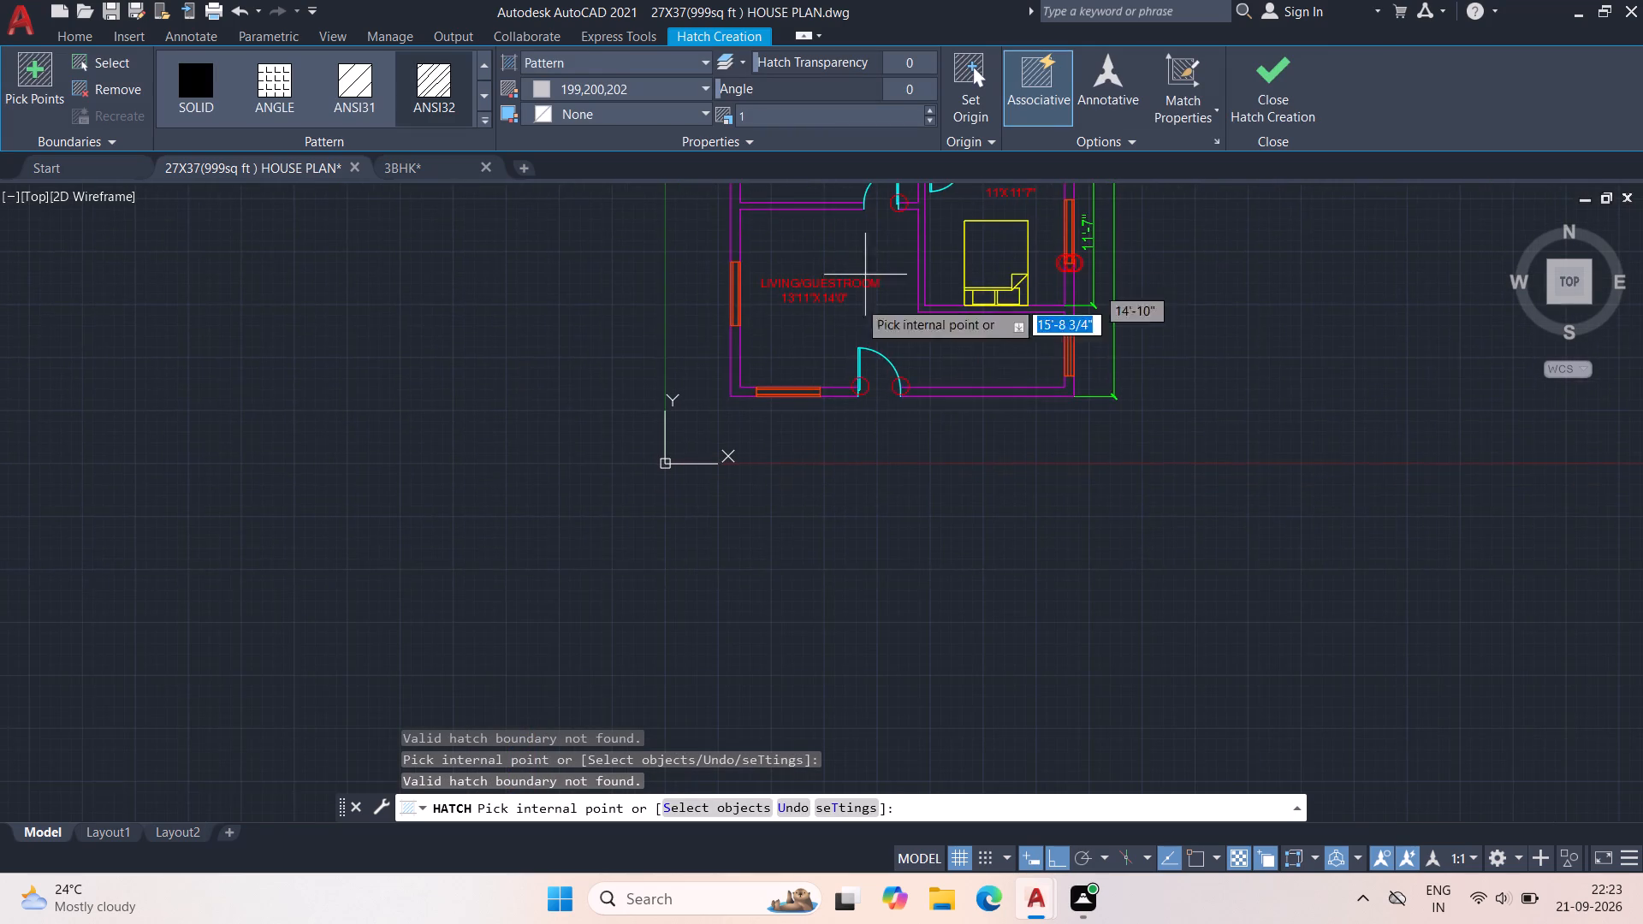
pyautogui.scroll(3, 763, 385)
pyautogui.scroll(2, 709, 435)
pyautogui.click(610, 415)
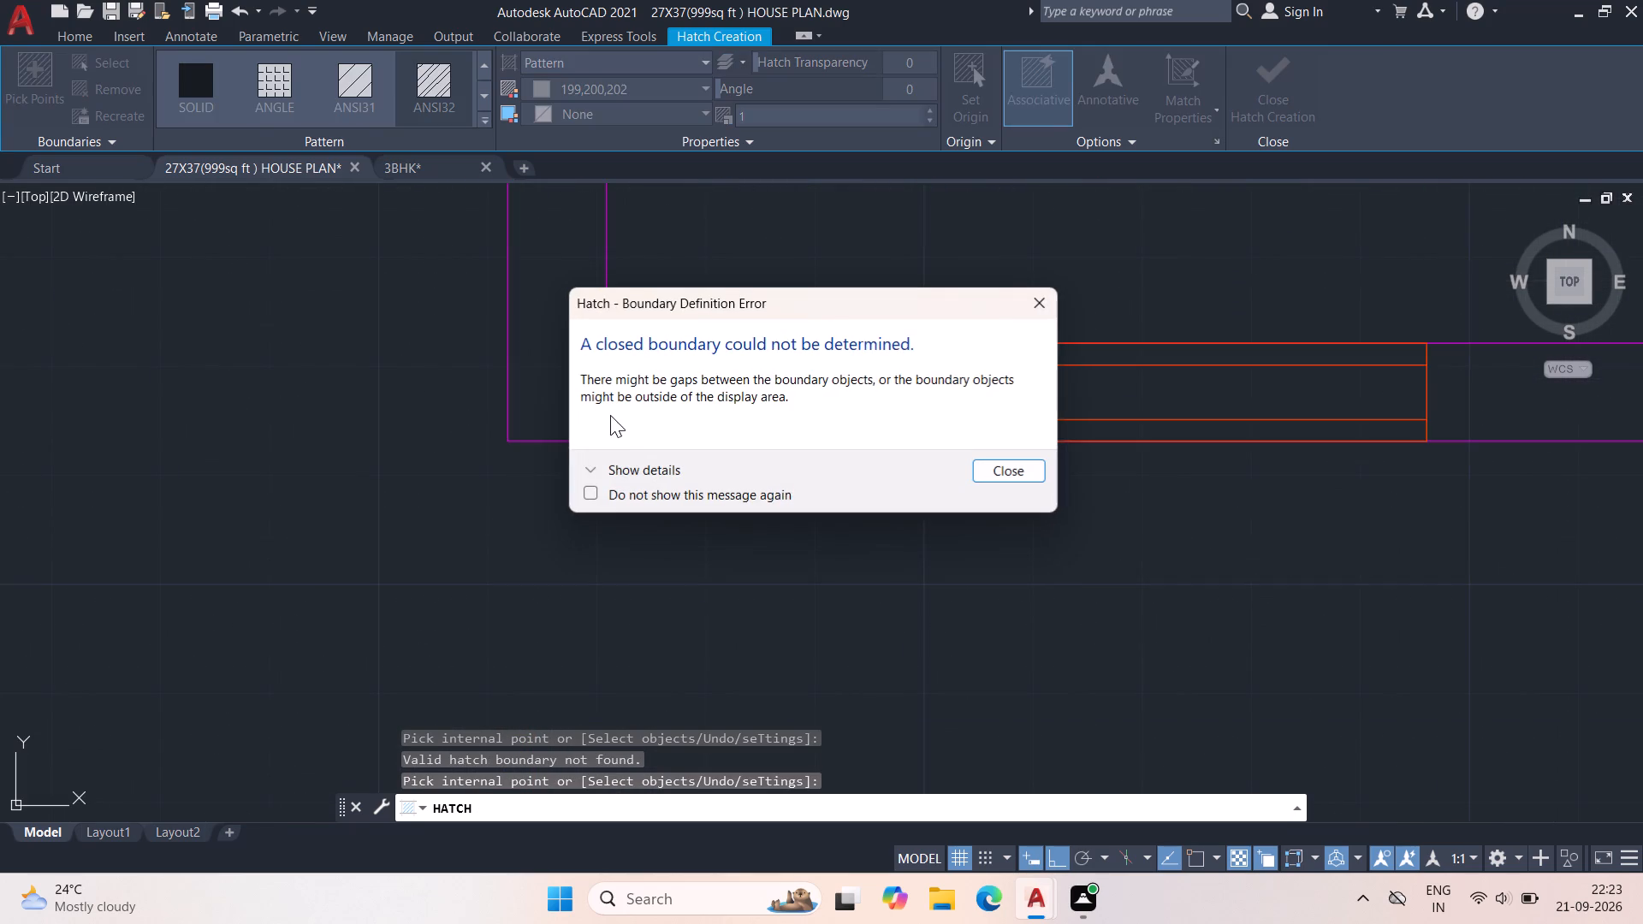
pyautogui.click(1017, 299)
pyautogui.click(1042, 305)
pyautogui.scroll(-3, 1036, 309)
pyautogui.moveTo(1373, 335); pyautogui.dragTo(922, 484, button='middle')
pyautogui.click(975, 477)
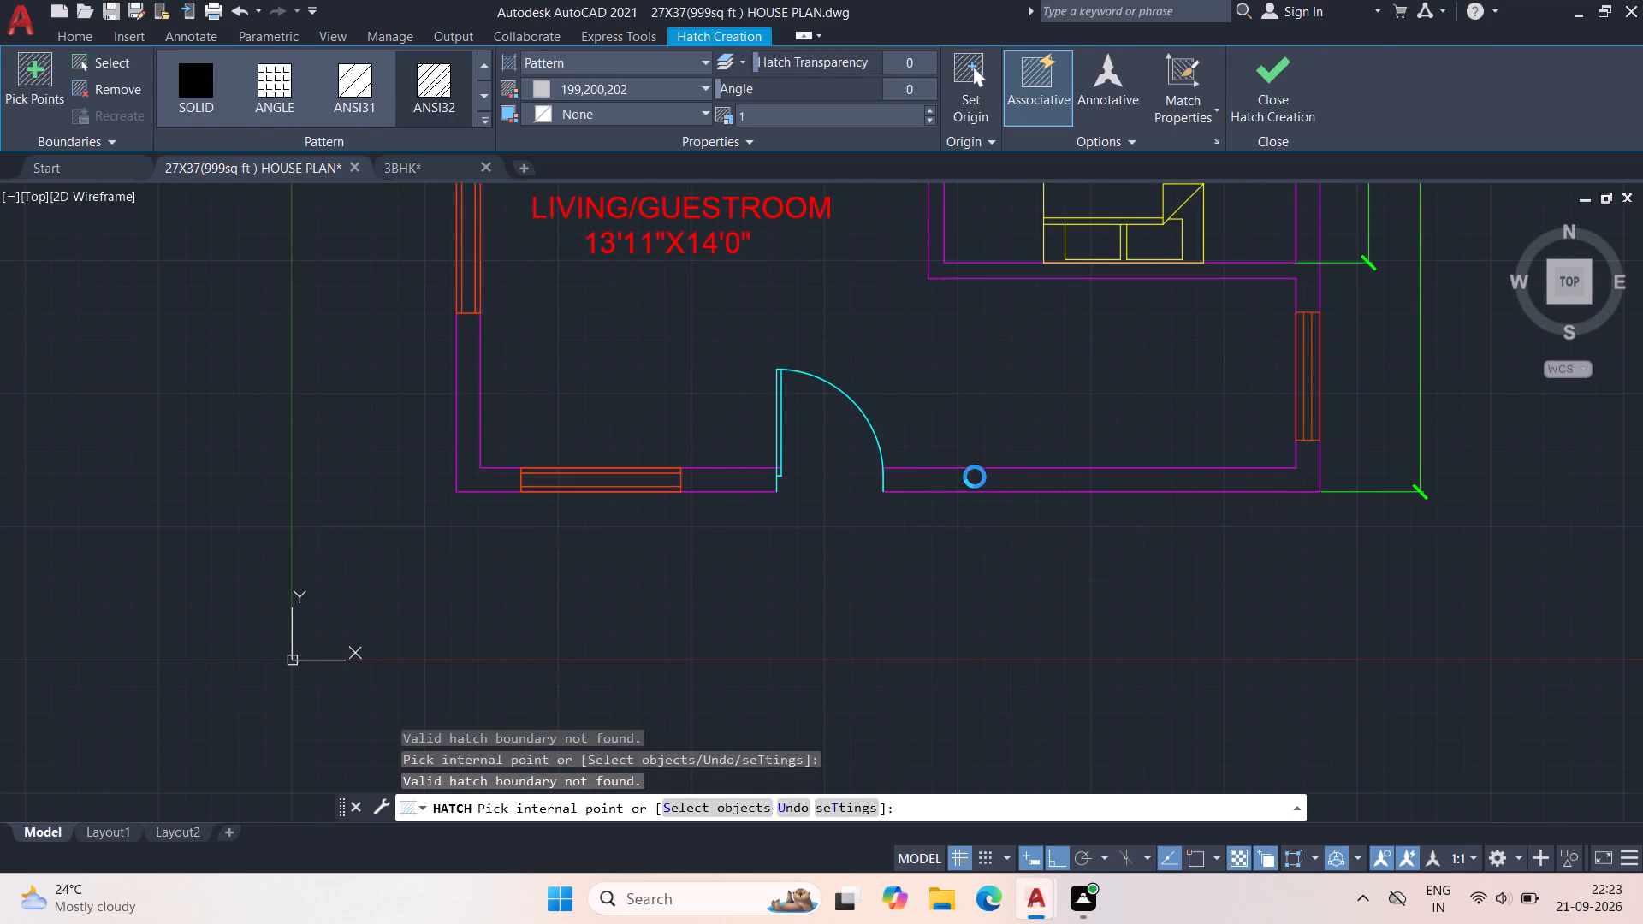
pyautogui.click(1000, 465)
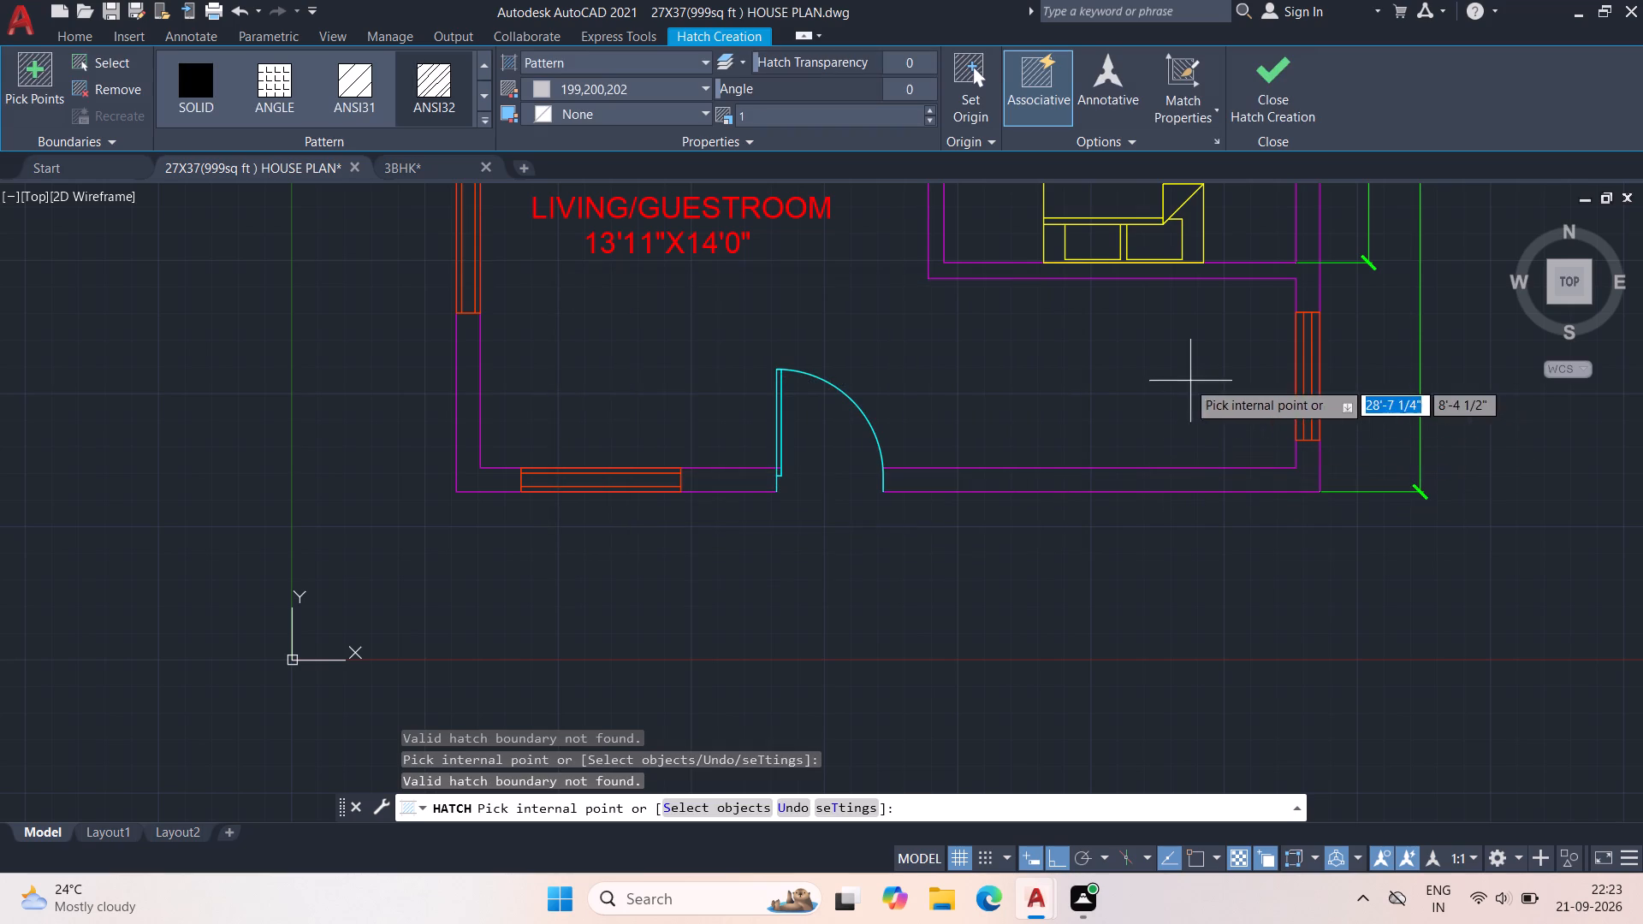
# Hatch the connected west and south walls of BEDROOM-2 together with the east wall section between the two windows.
pyautogui.moveTo(1186, 378); pyautogui.dragTo(945, 598, button='middle')
pyautogui.click(1071, 491)
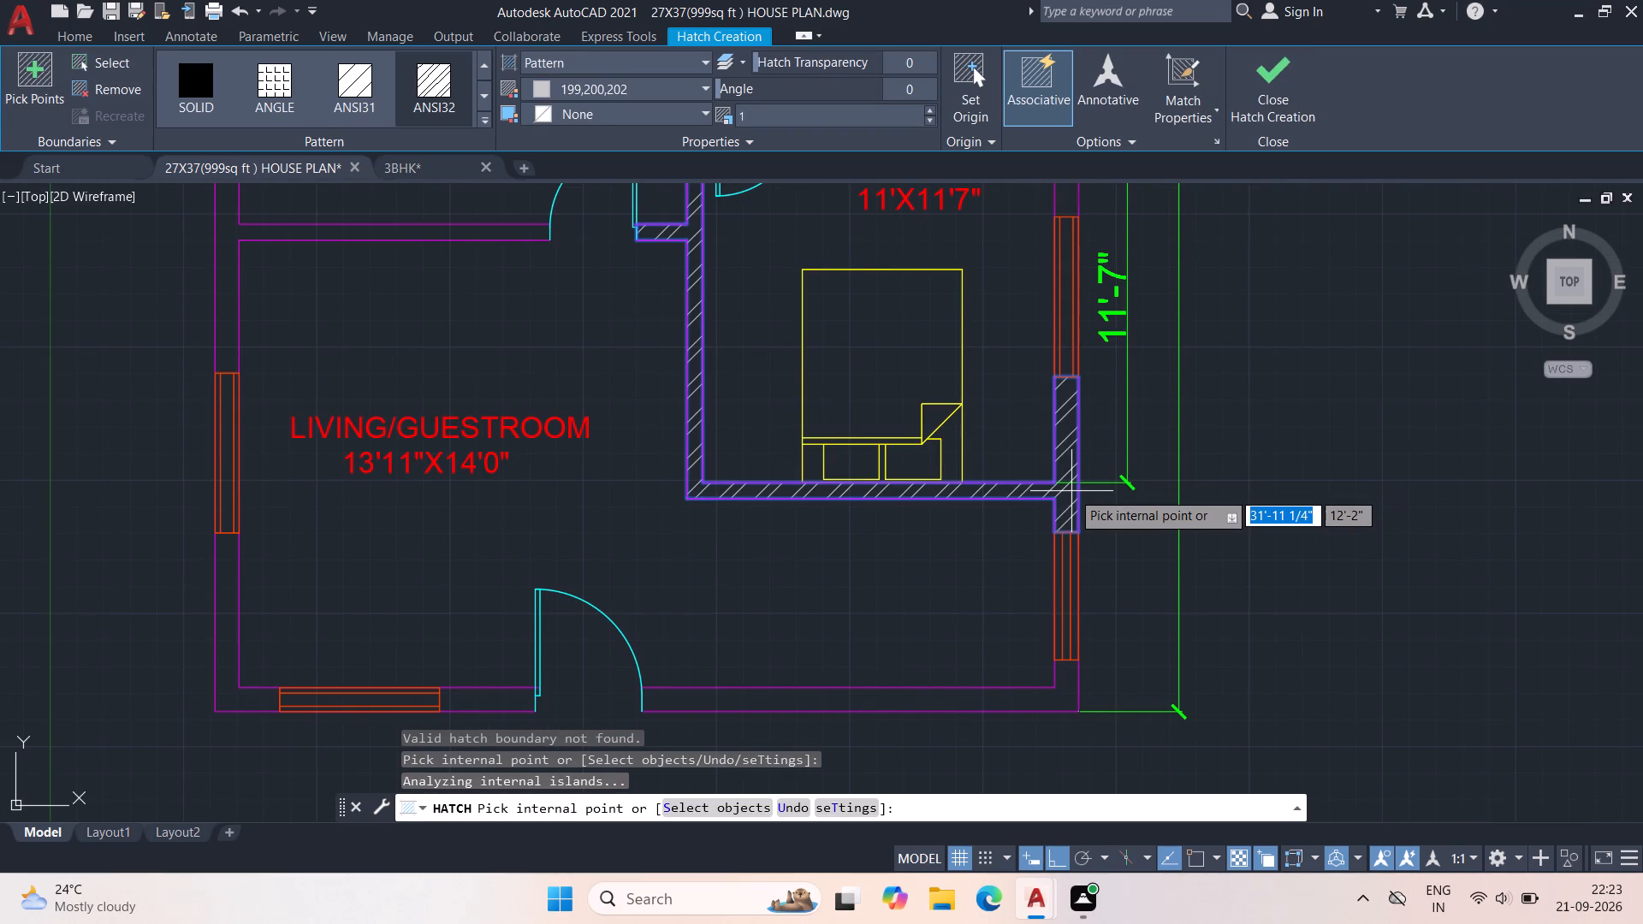
pyautogui.moveTo(650, 423); pyautogui.dragTo(776, 725, button='middle')
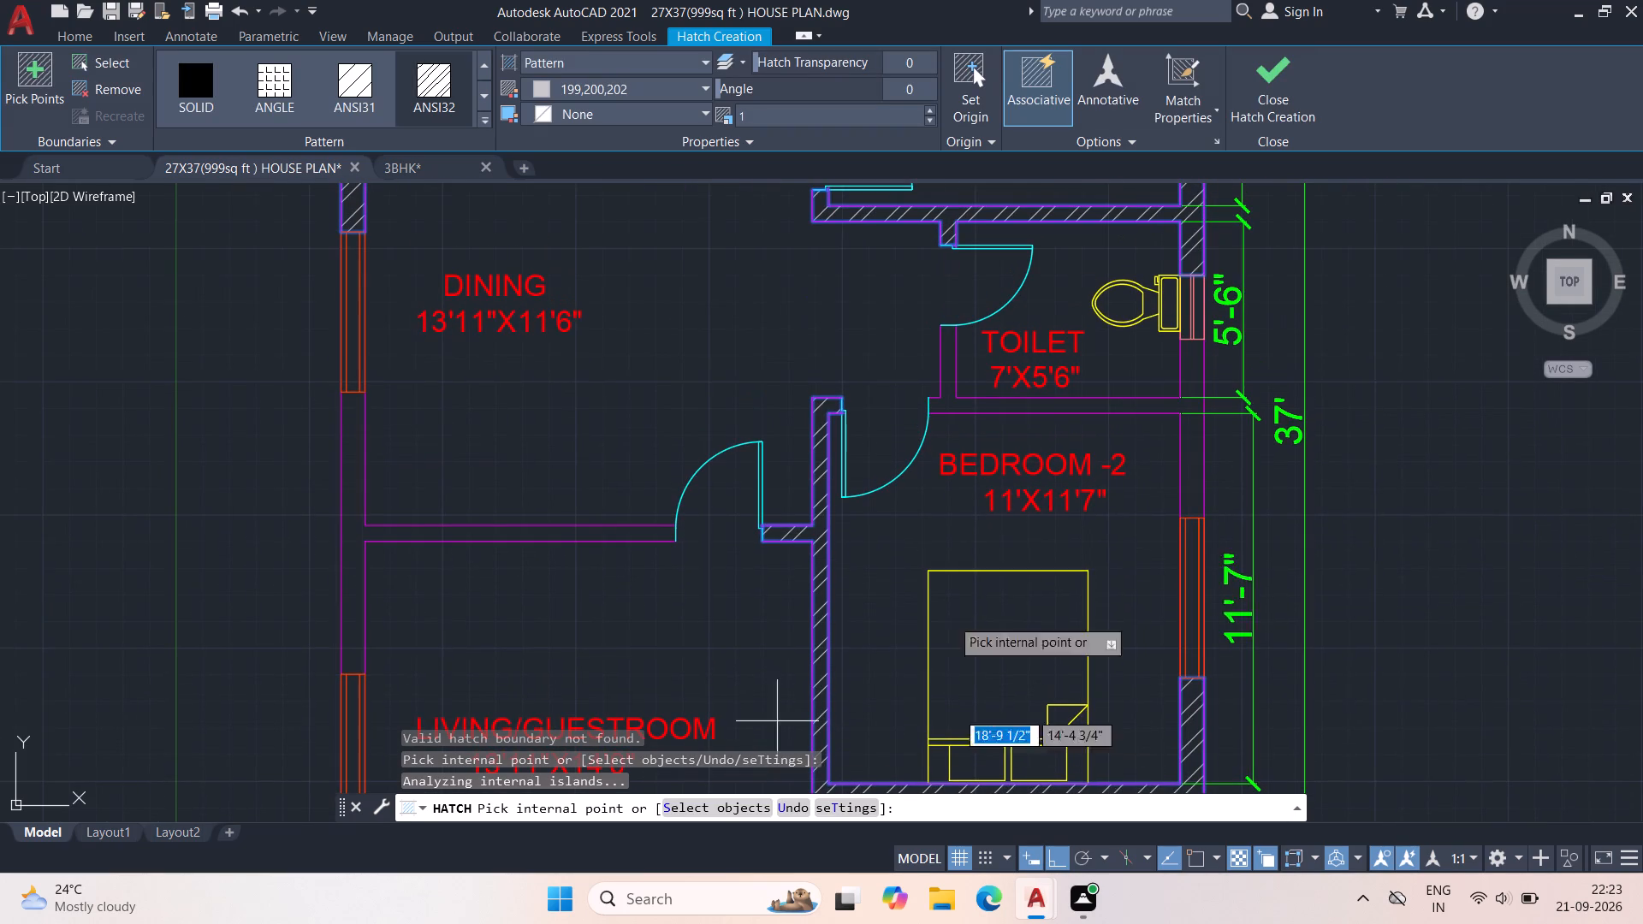
# Hatch the east wall between the TOILET and BEDROOM-2 windows with its adjoining TOILET walls, and the west wall with the DINING/LIVING partition.
pyautogui.click(1199, 462)
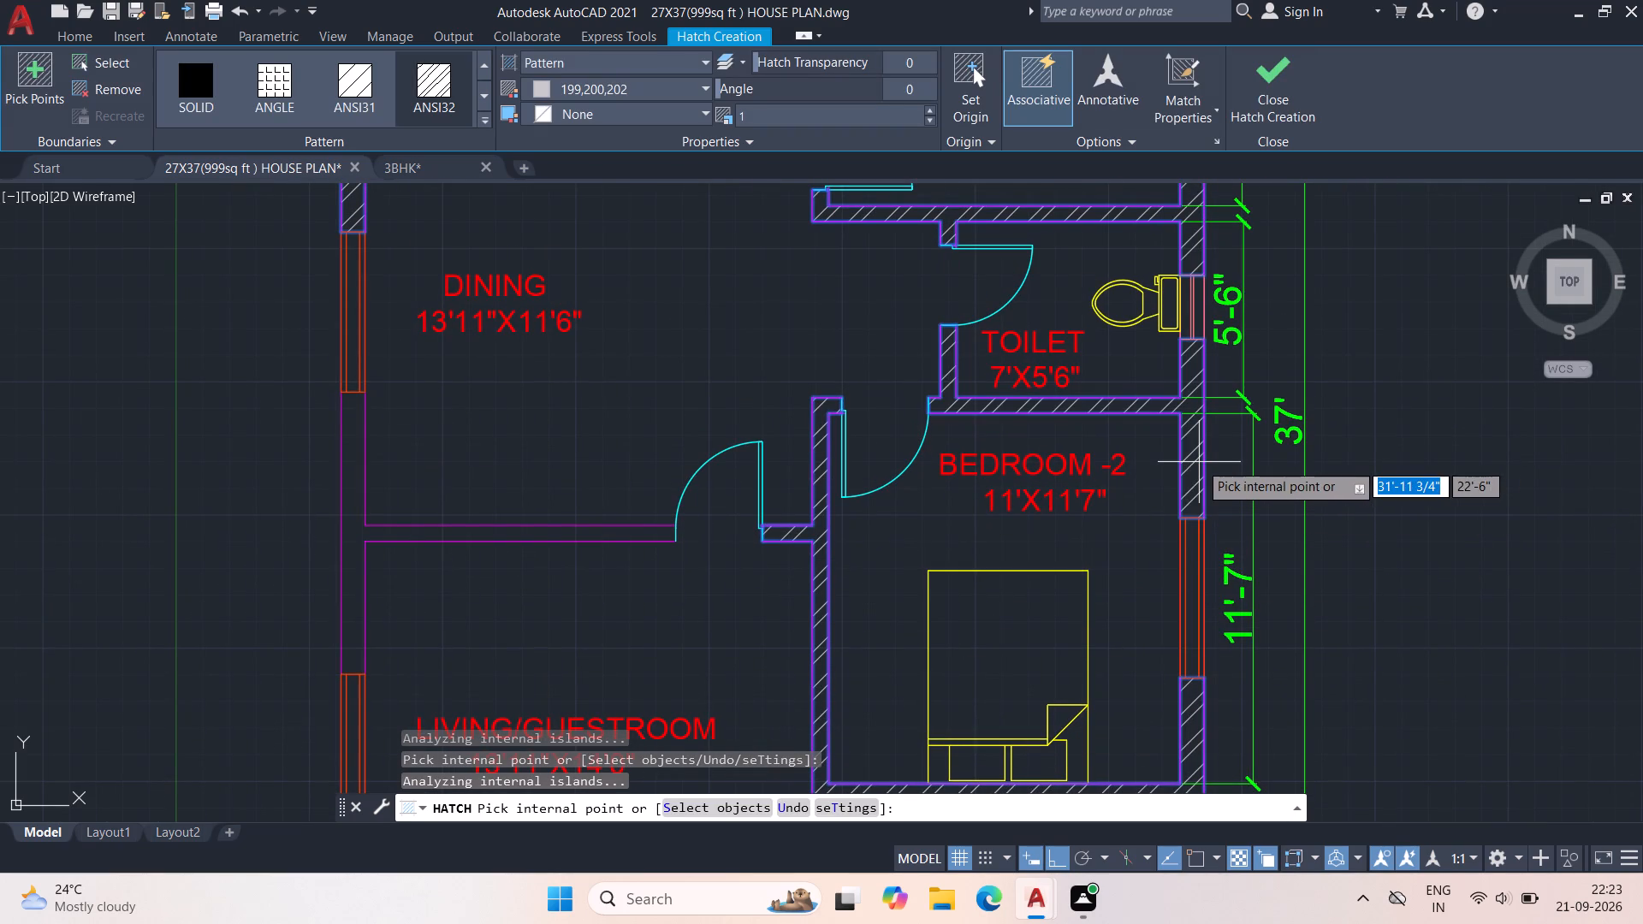
pyautogui.moveTo(1140, 506); pyautogui.dragTo(1271, 567, button='middle')
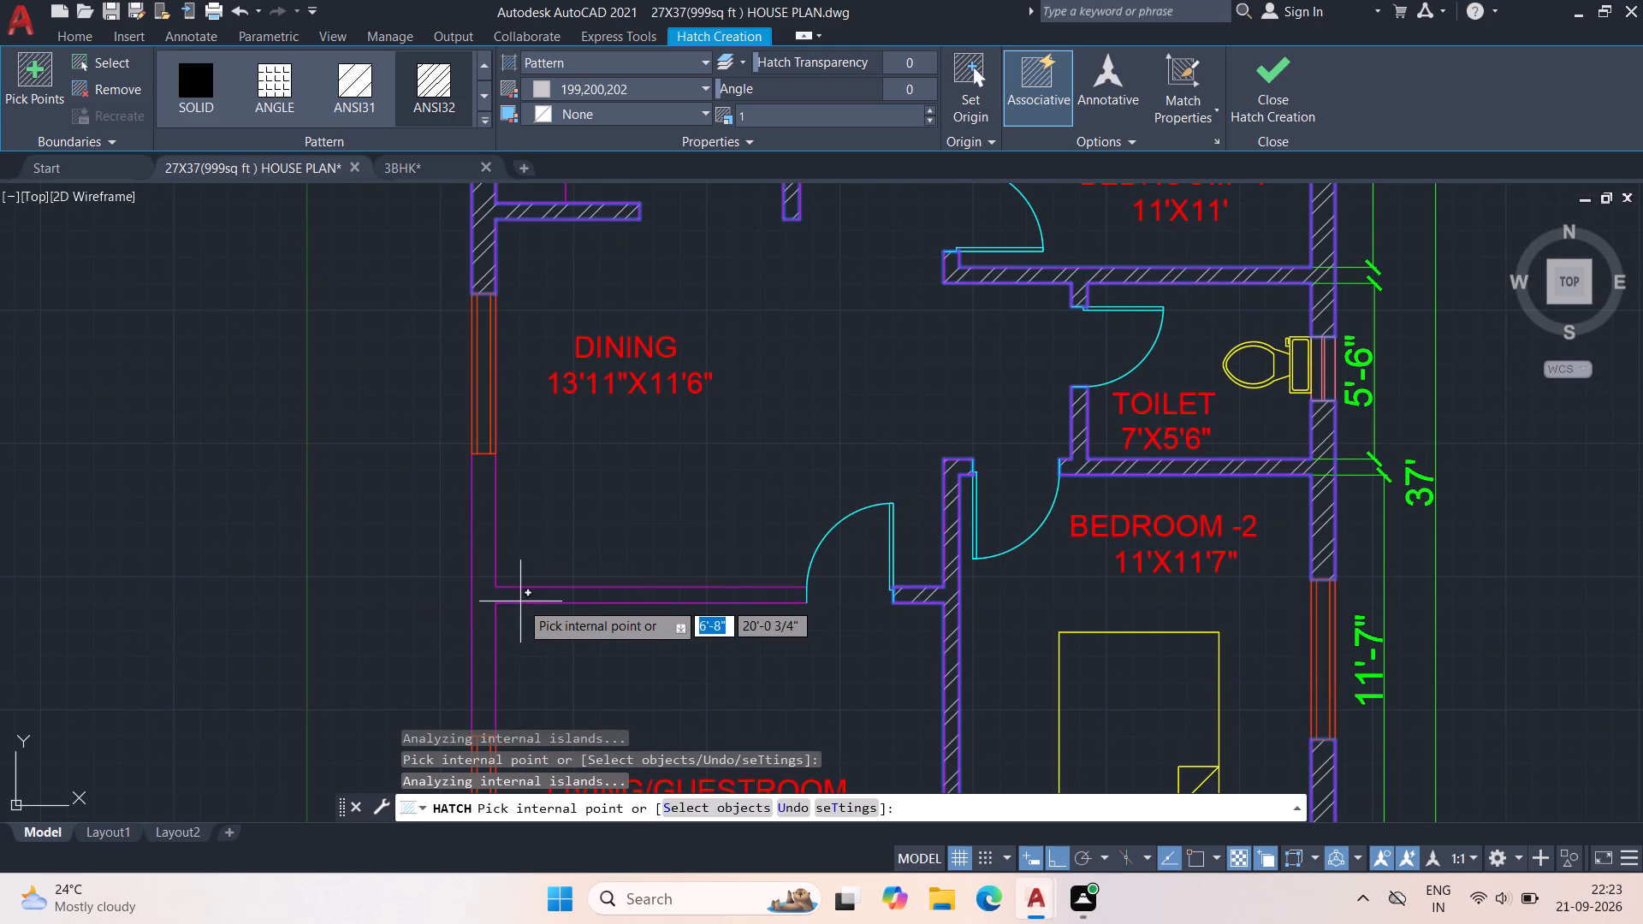
pyautogui.click(479, 589)
# Hatch the south wall on both sides of the entrance door and the southwest corner walls of LIVING/GUESTROOM, and finish the hatch.
pyautogui.moveTo(412, 652); pyautogui.dragTo(442, 269, button='middle')
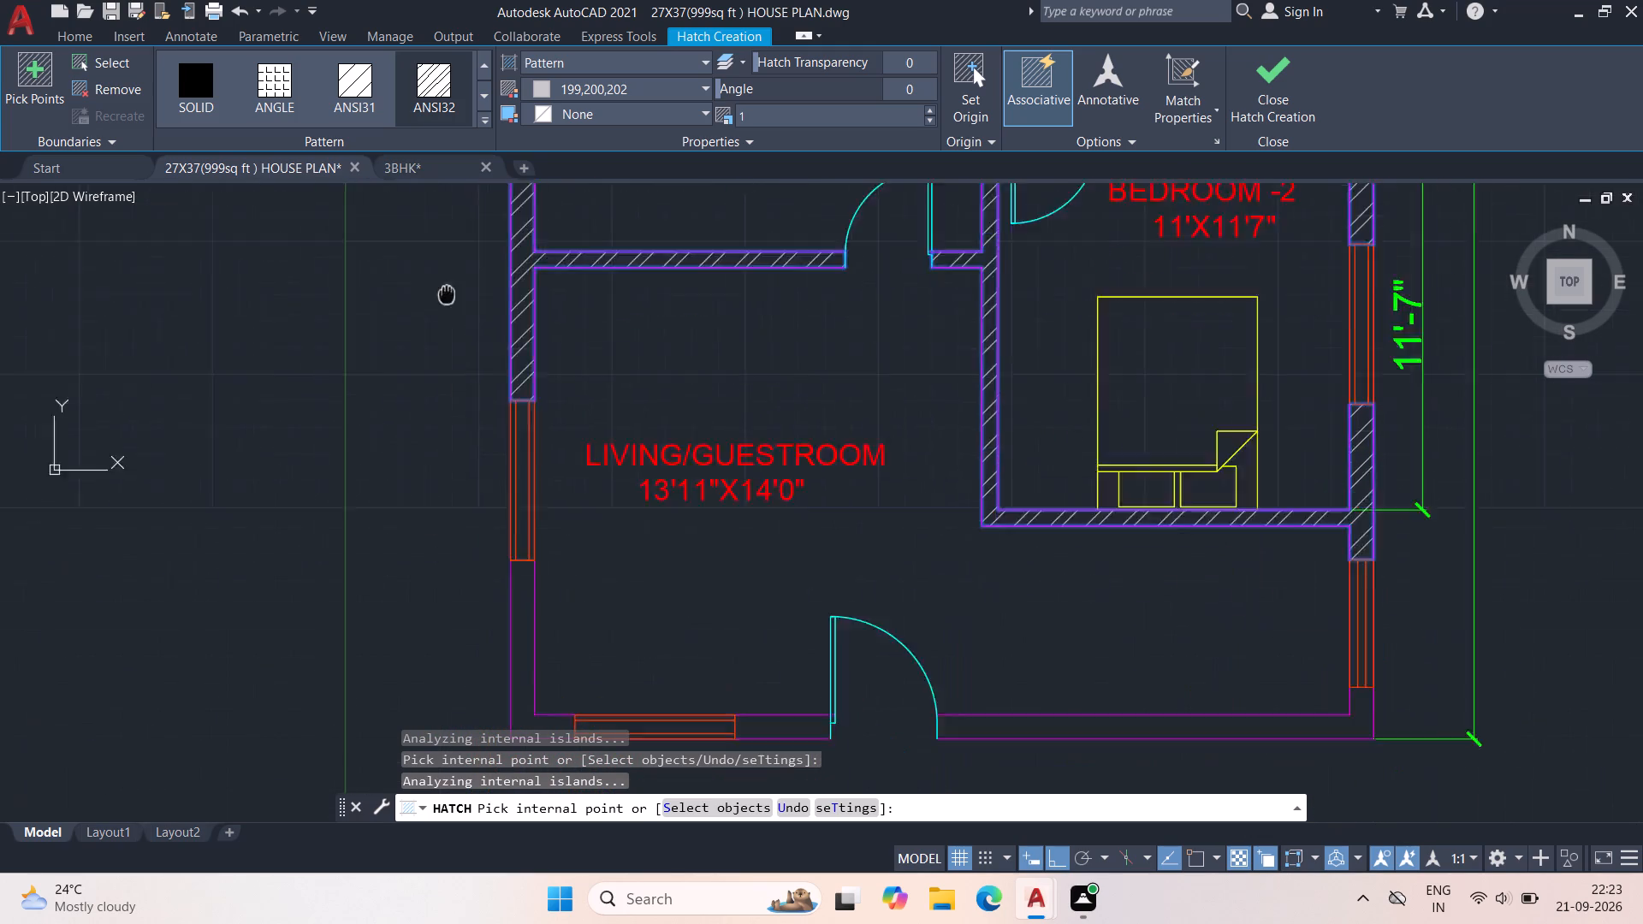
pyautogui.moveTo(442, 269); pyautogui.dragTo(418, 171, button='middle')
pyautogui.click(485, 510)
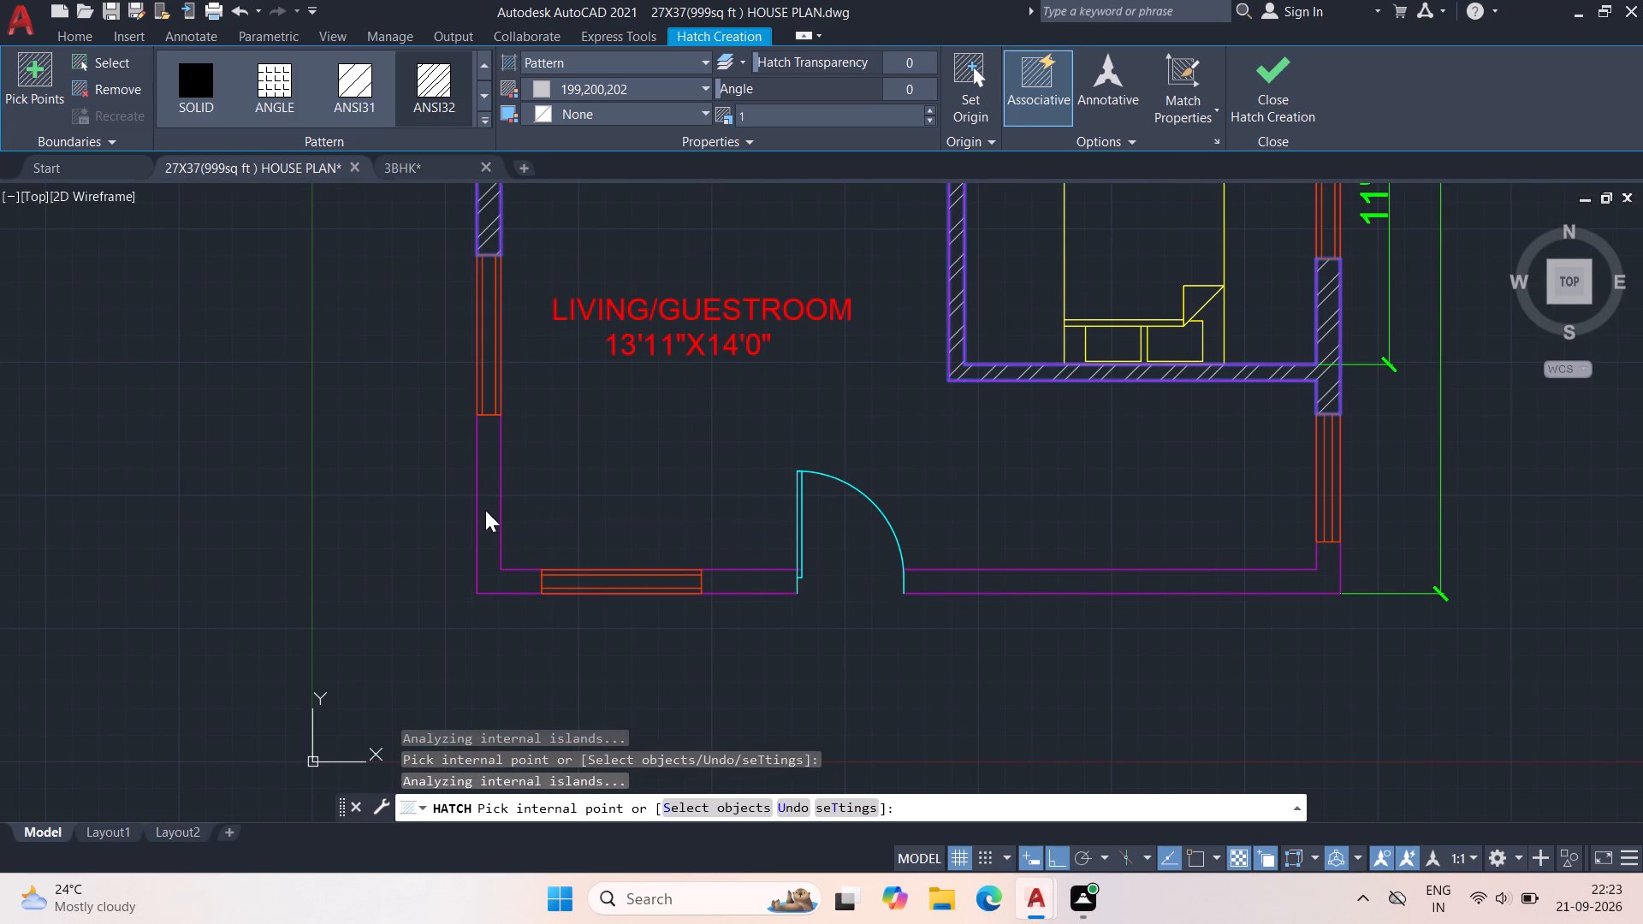
pyautogui.click(1045, 269)
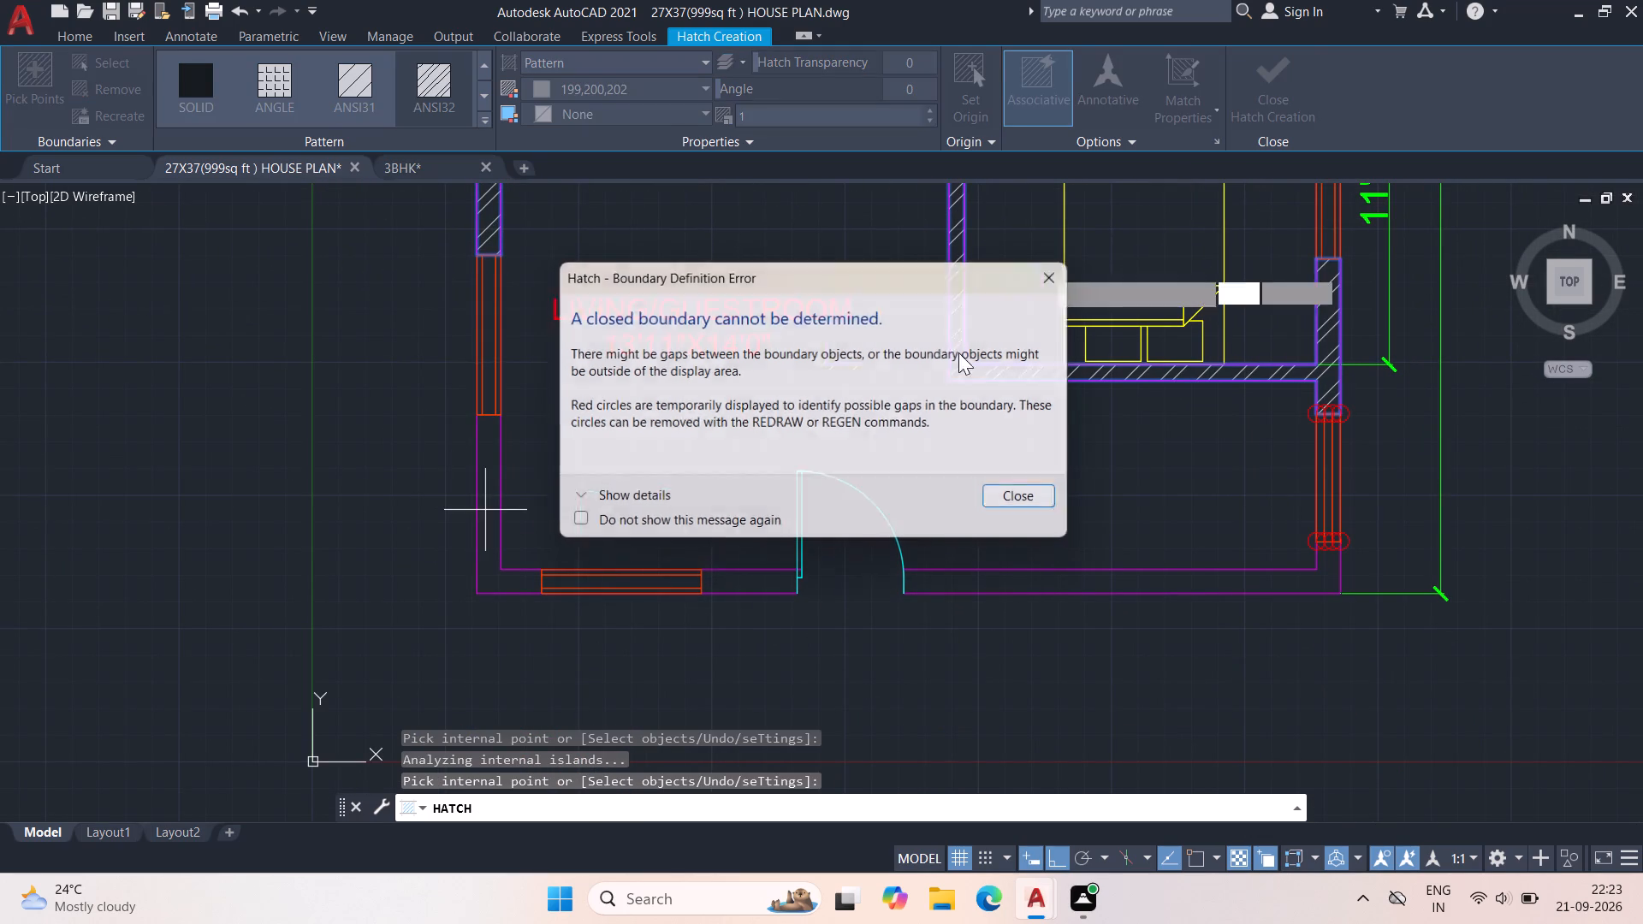
pyautogui.click(516, 585)
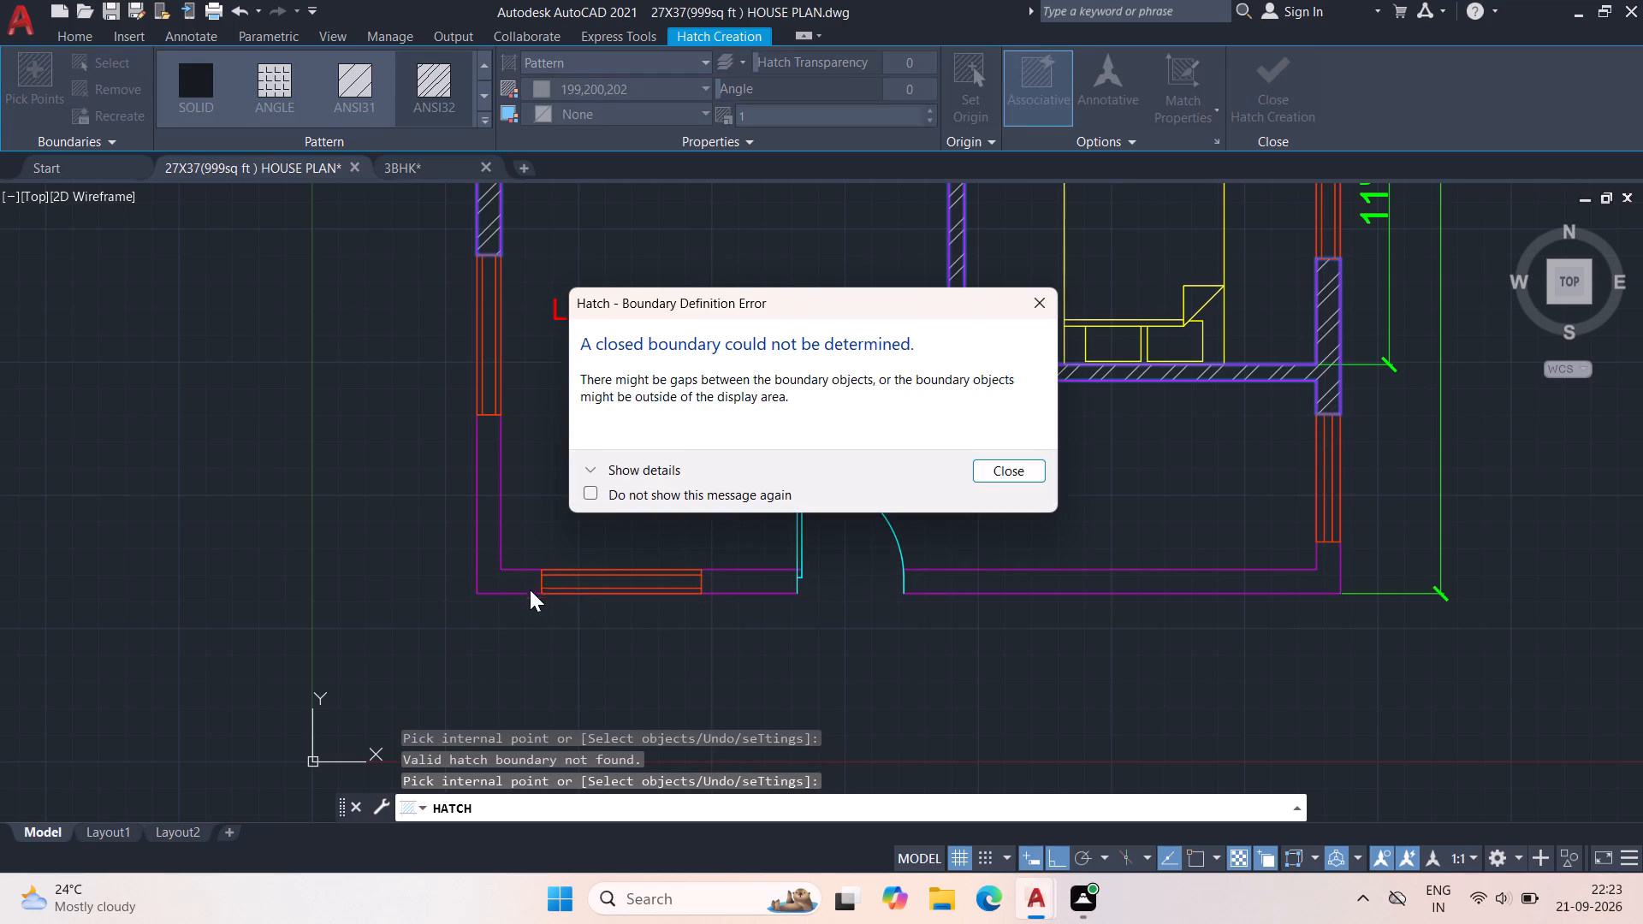
pyautogui.click(1011, 469)
pyautogui.click(1045, 586)
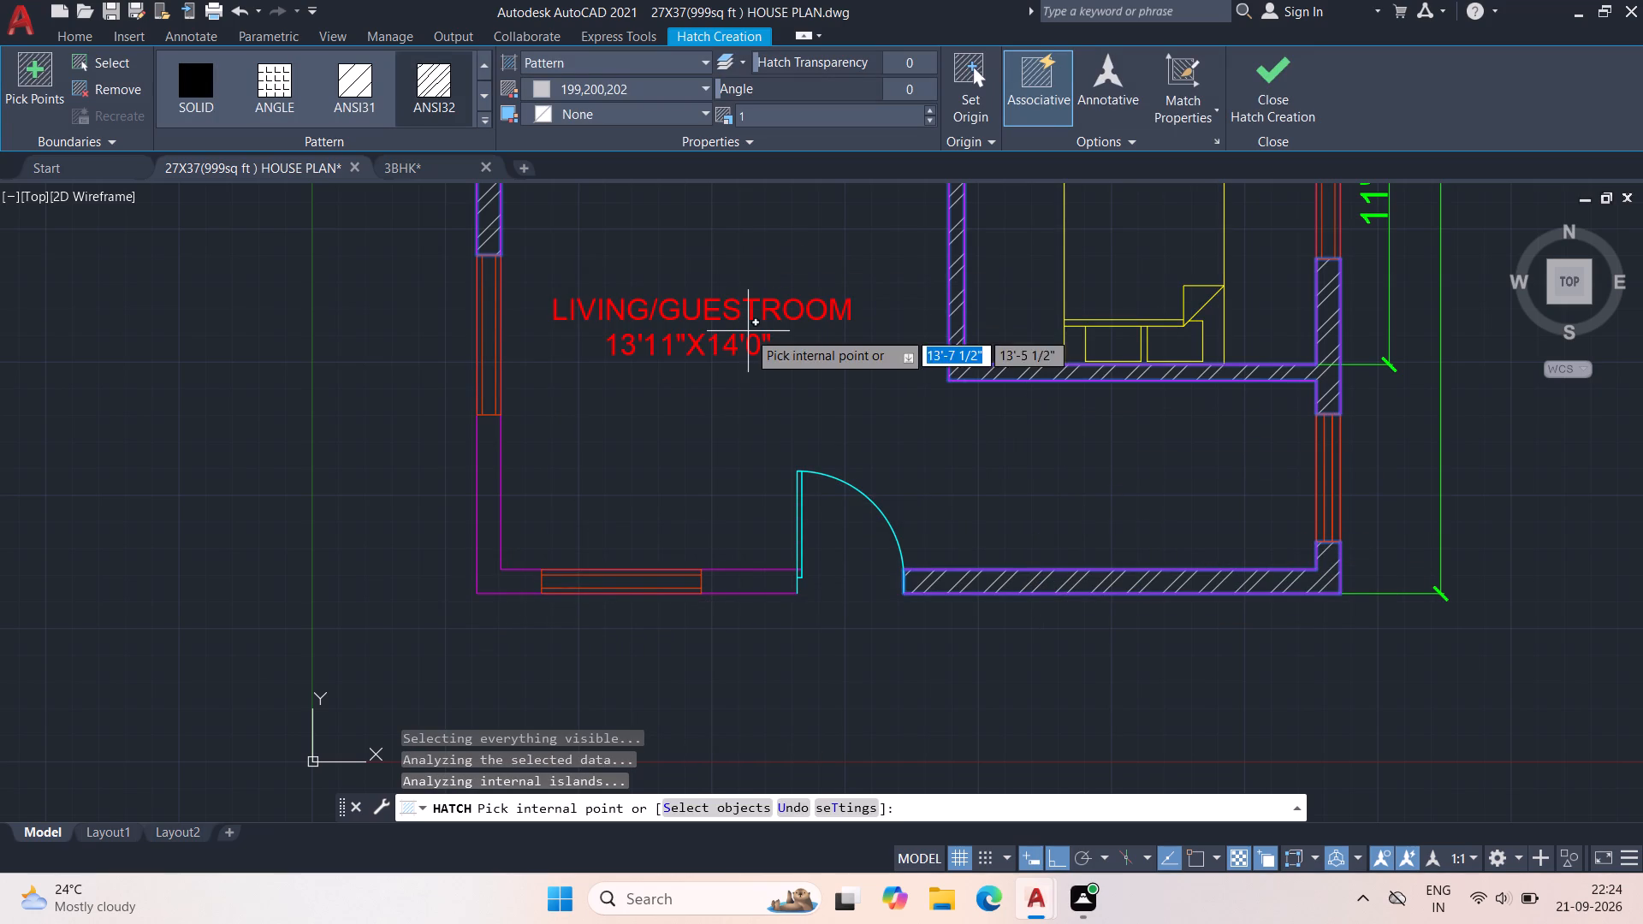
pyautogui.click(750, 587)
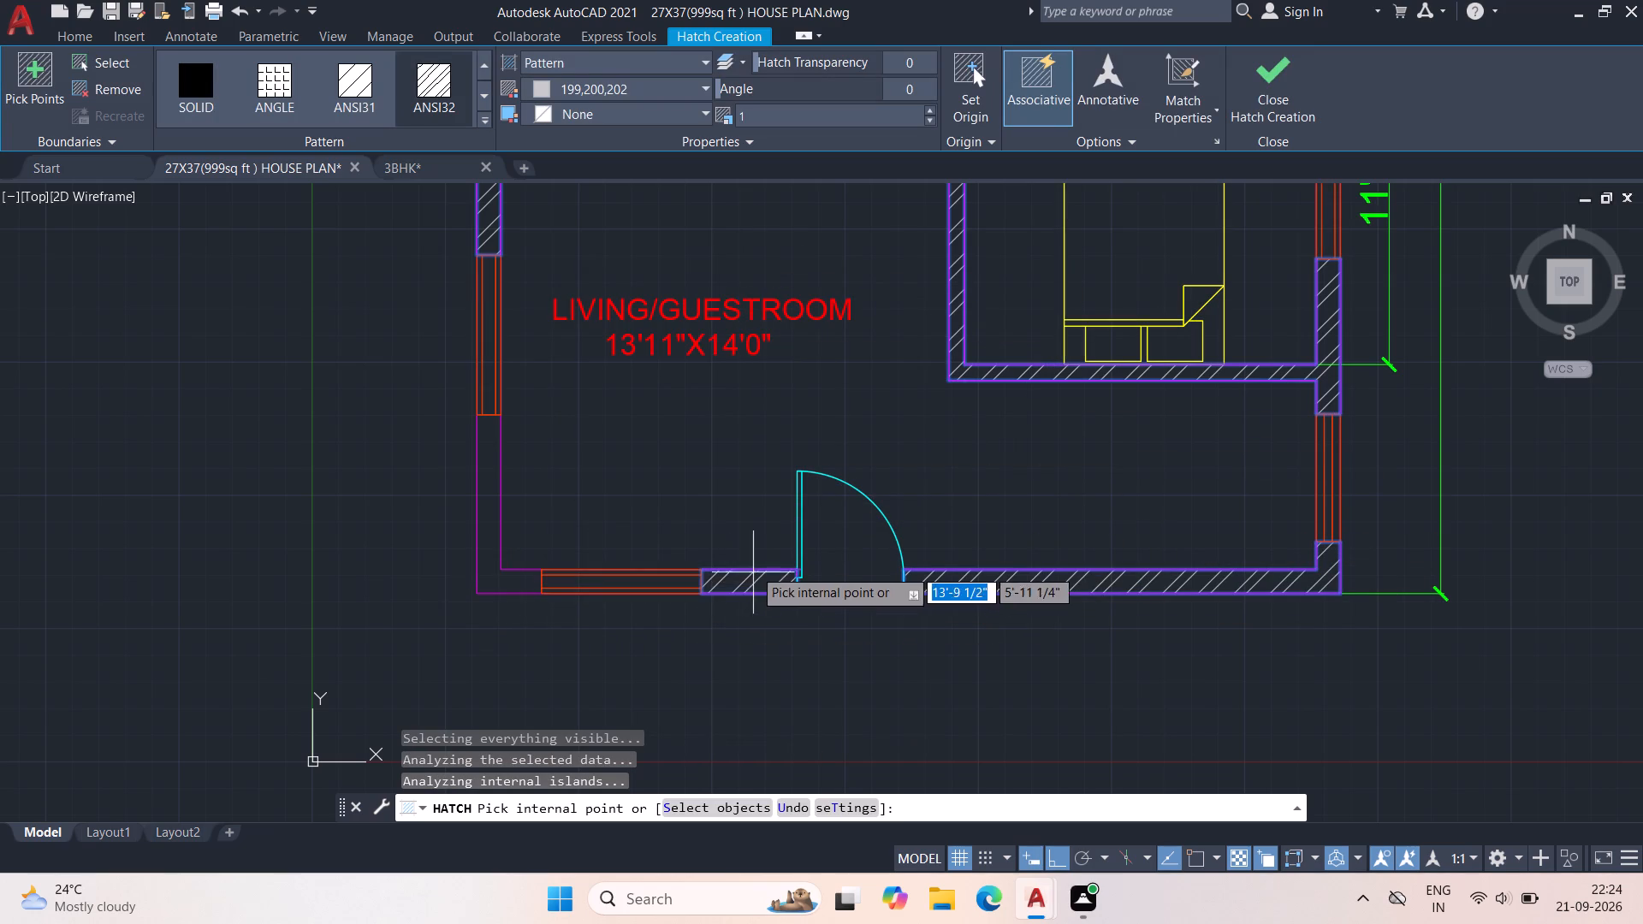
pyautogui.click(519, 584)
pyautogui.moveTo(589, 406); pyautogui.dragTo(589, 422, button='middle')
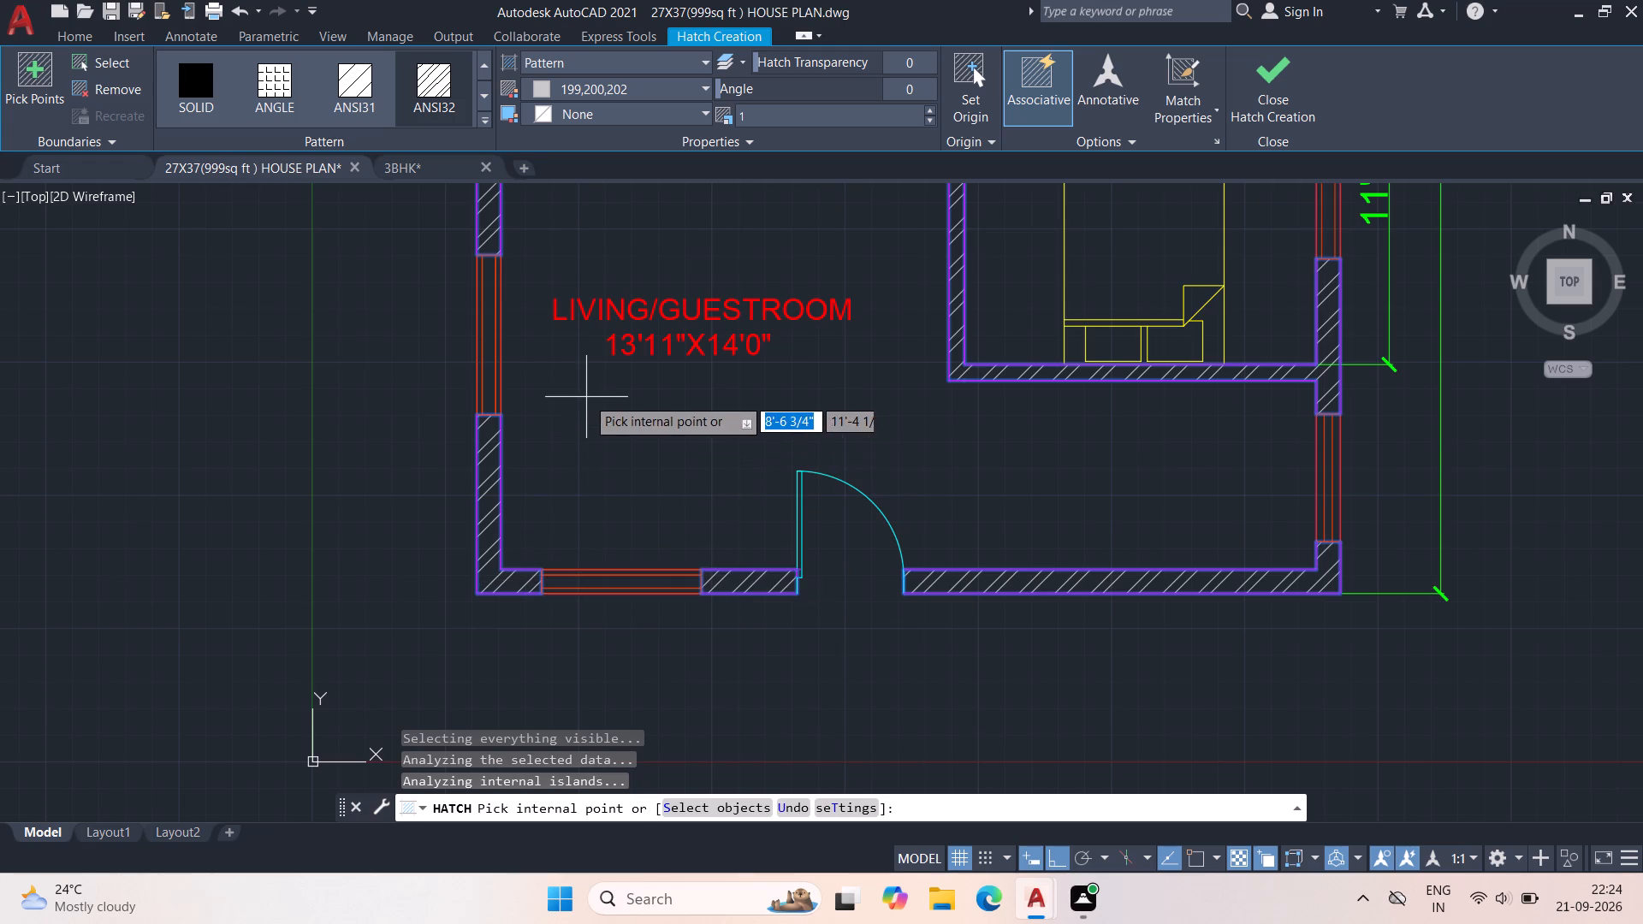
pyautogui.moveTo(589, 422); pyautogui.dragTo(567, 737, button='middle')
pyautogui.scroll(-3, 669, 474)
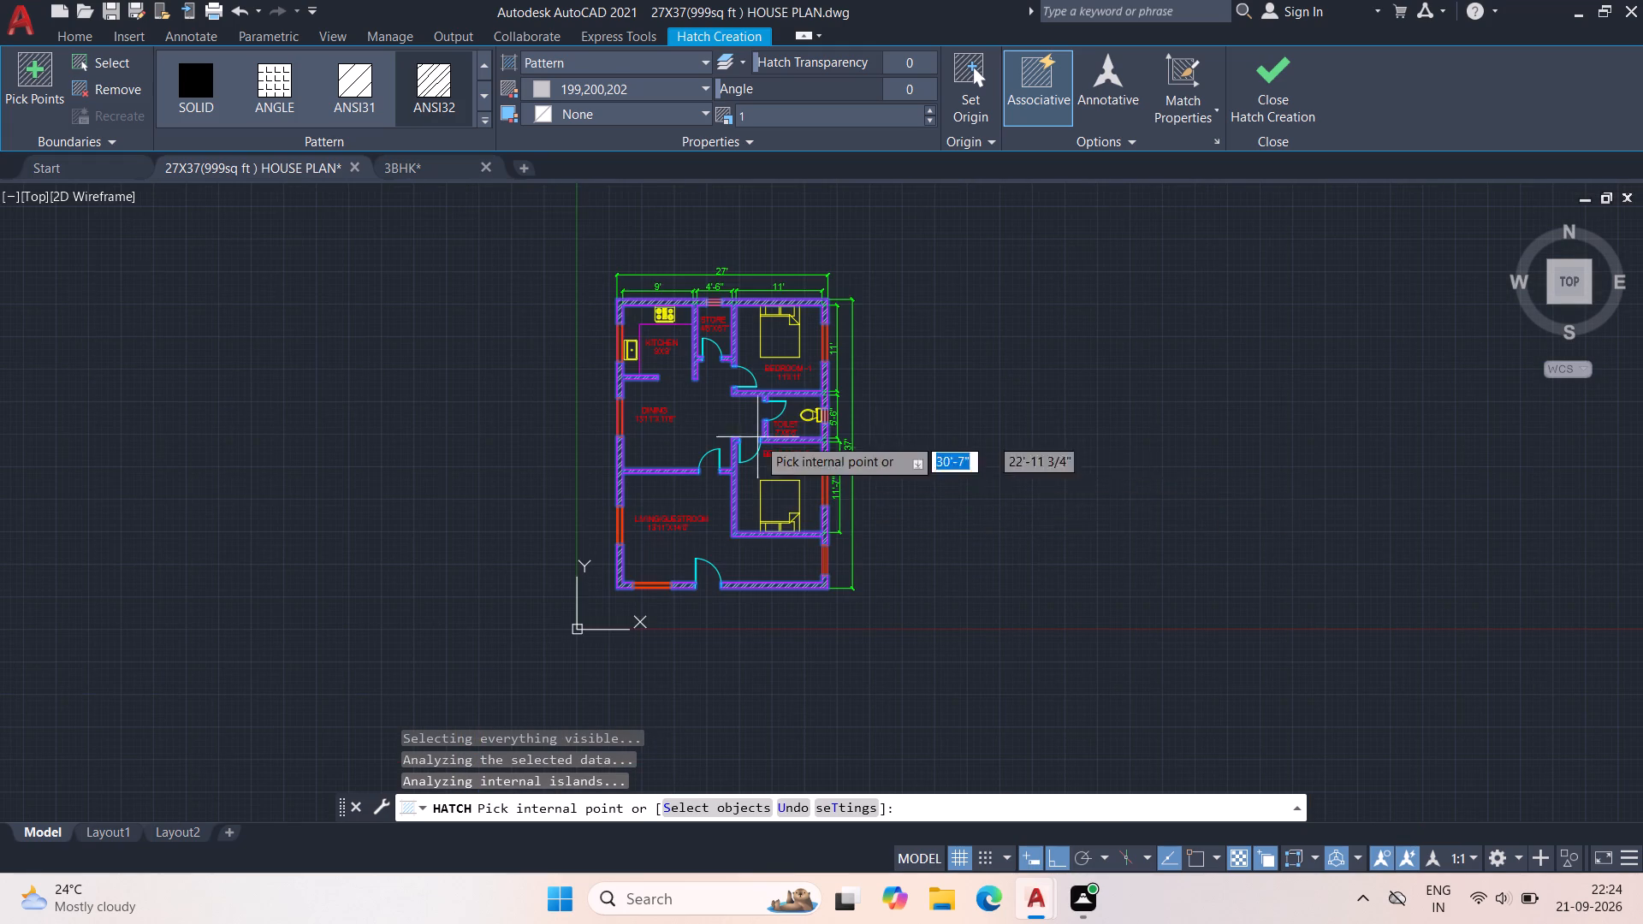
pyautogui.scroll(3, 713, 406)
pyautogui.click(1269, 69)
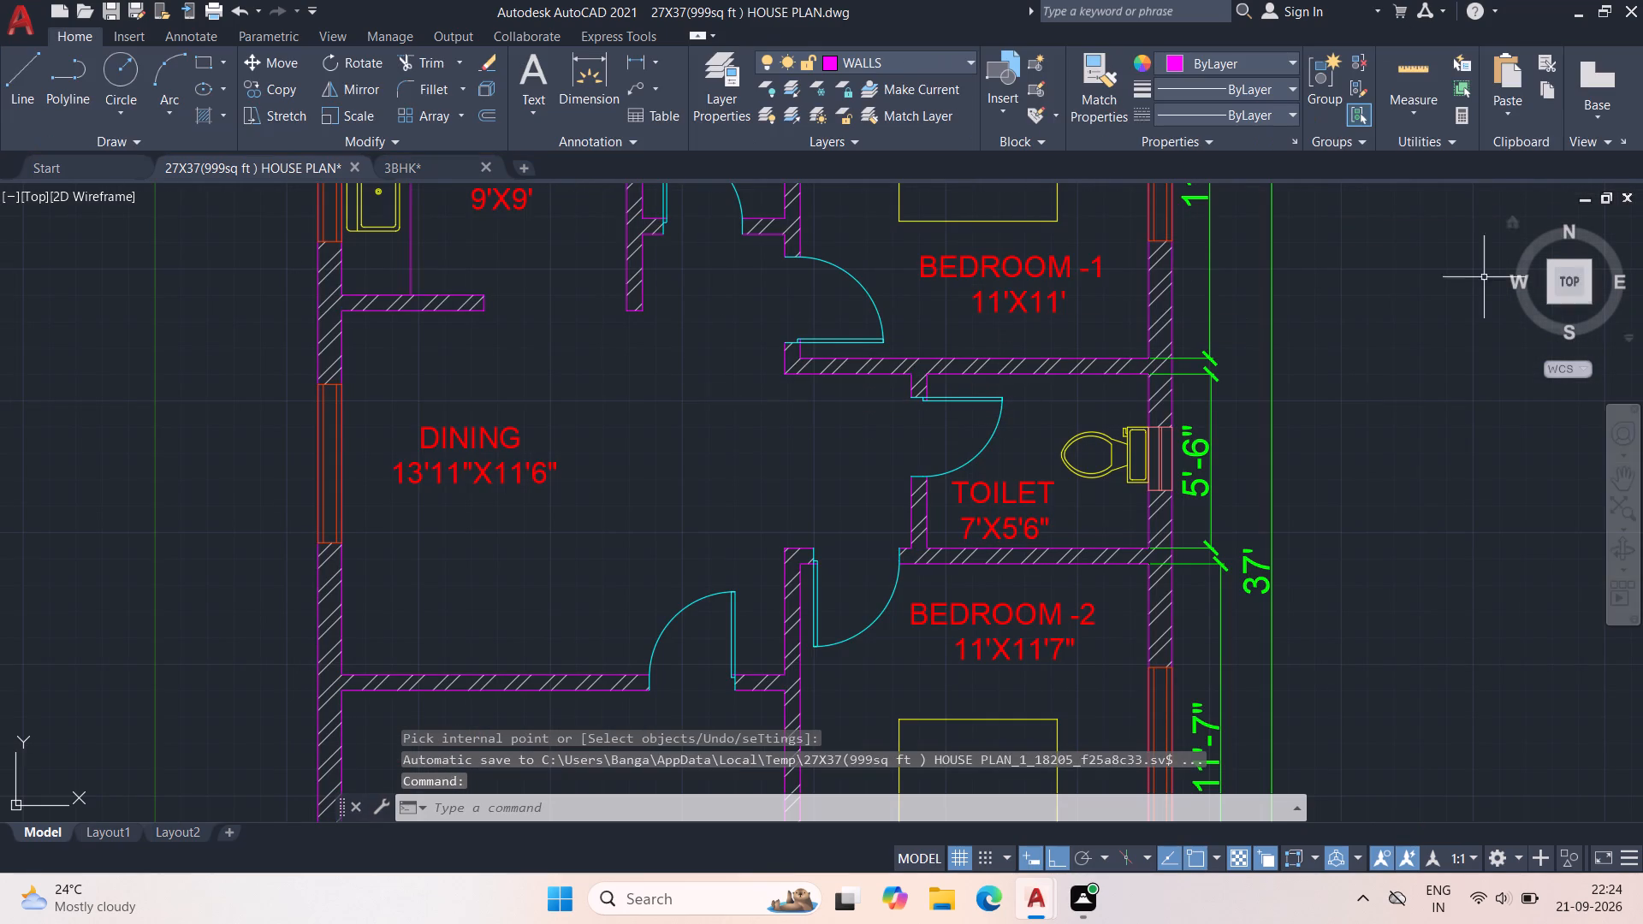
# Set the HATCH layer's color to index color 8.
pyautogui.moveTo(1349, 336); pyautogui.dragTo(1327, 427, button='middle')
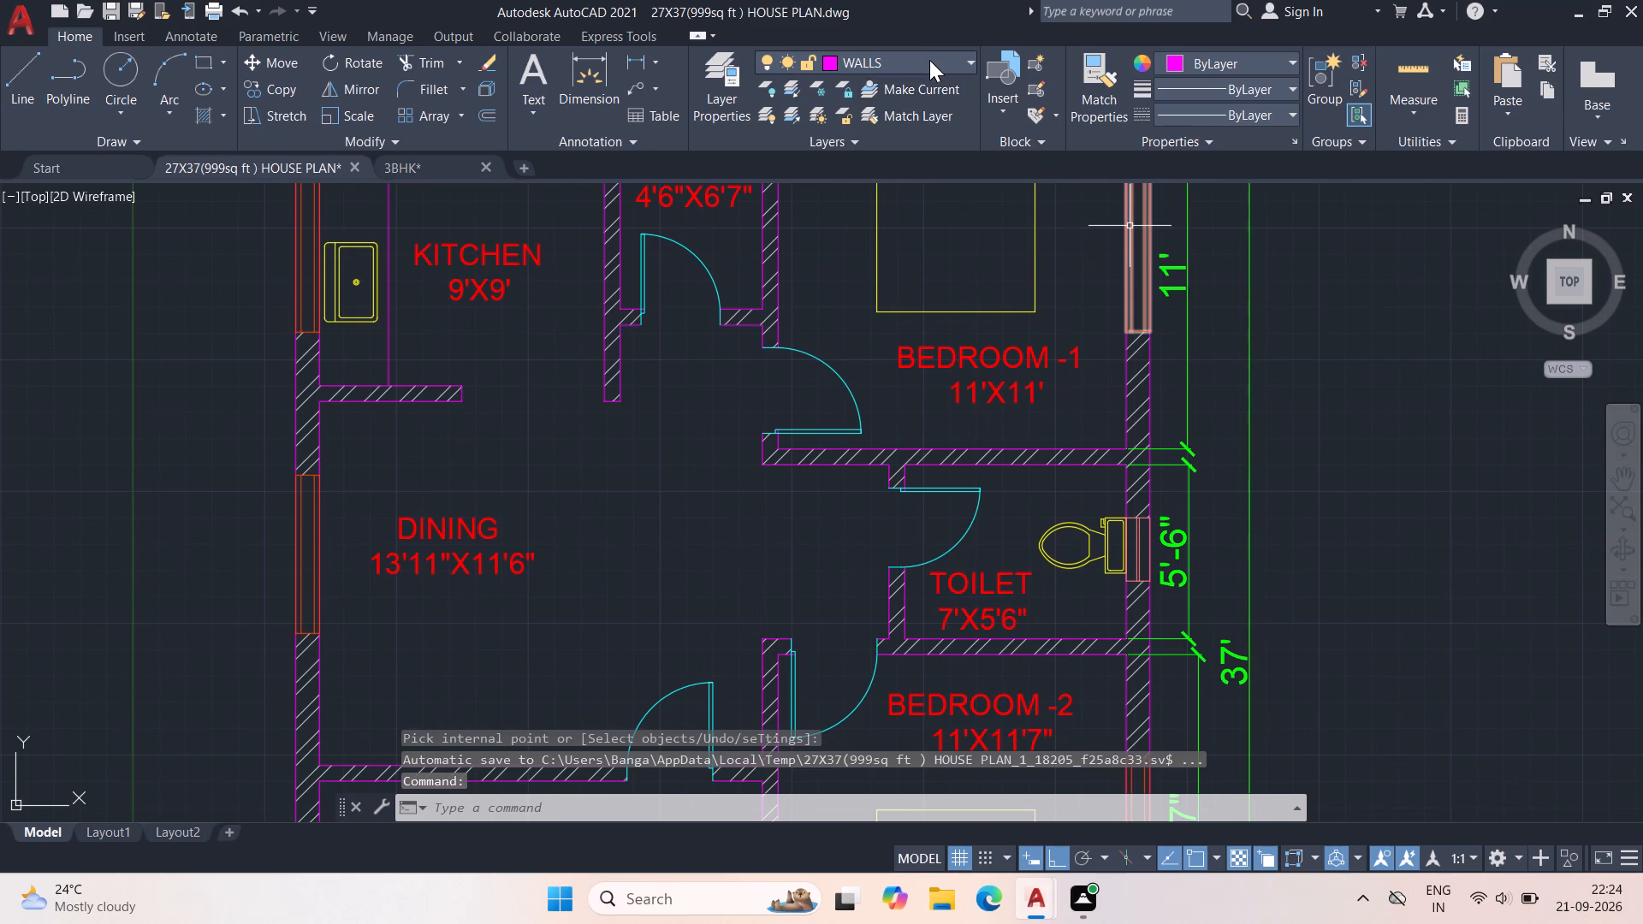
pyautogui.click(928, 60)
pyautogui.click(841, 210)
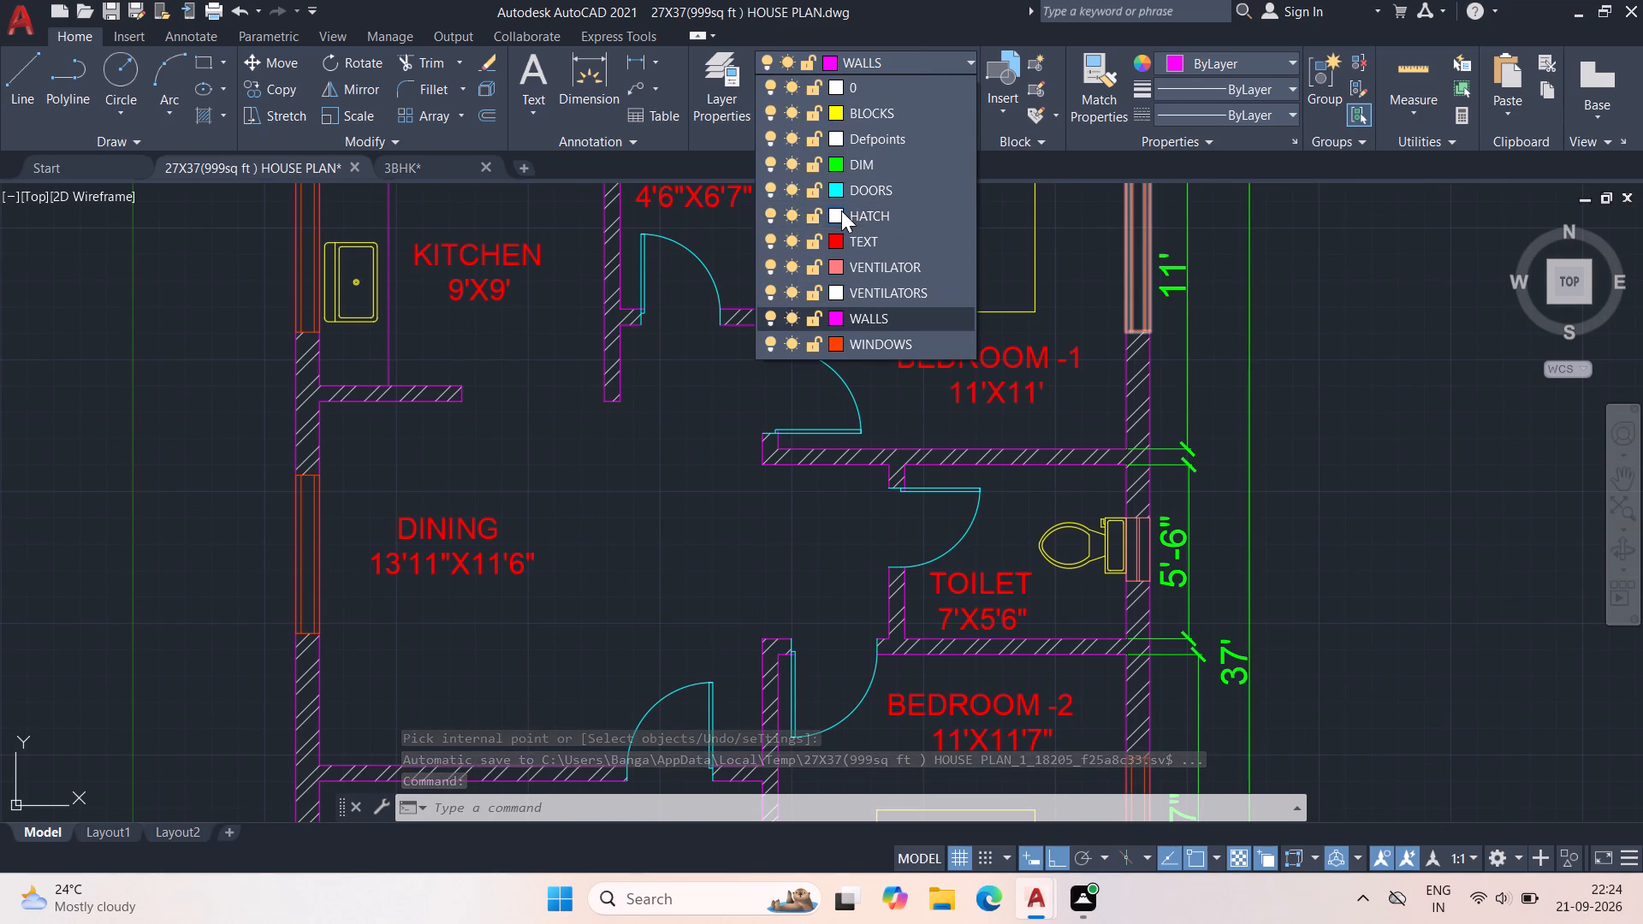
pyautogui.click(780, 490)
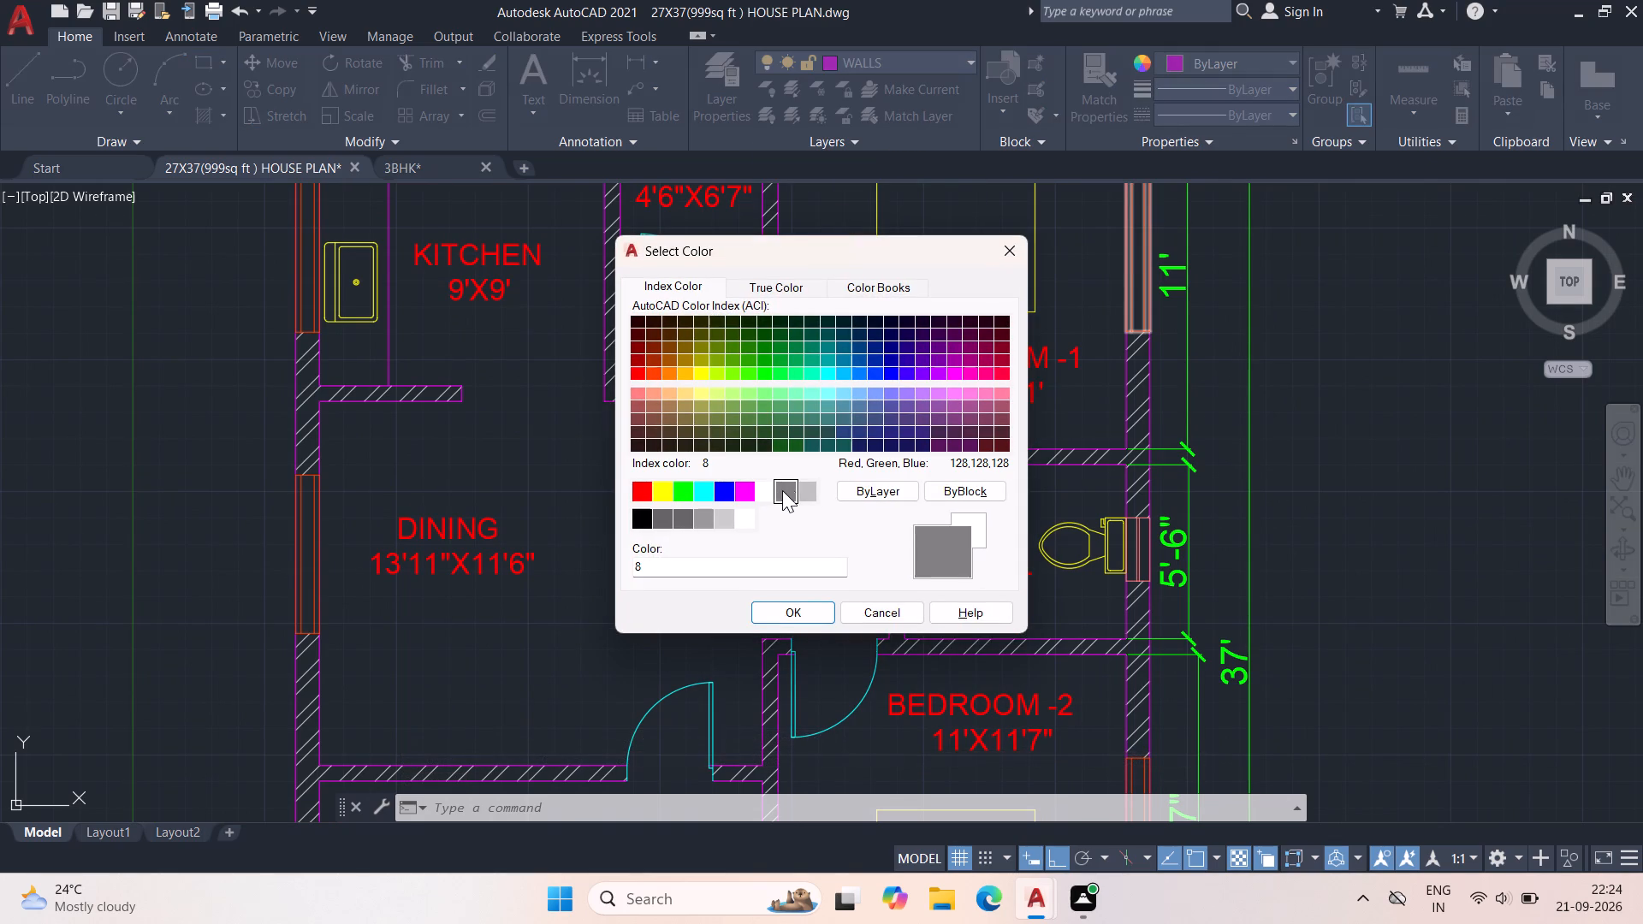
pyautogui.click(797, 606)
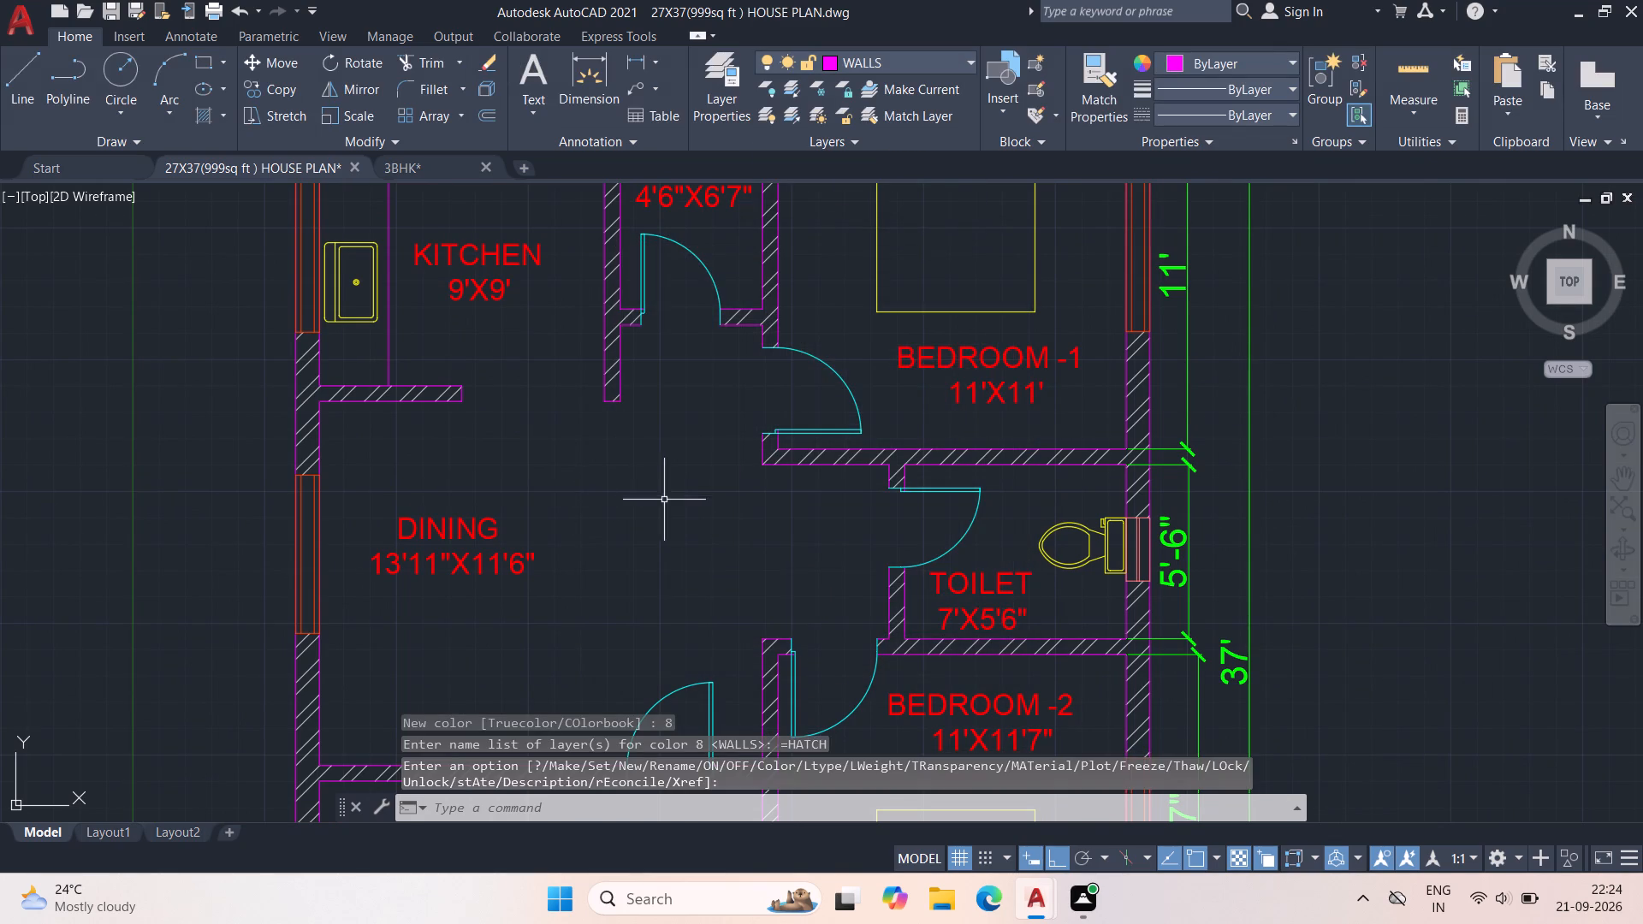
# Examine the wall hatching around KITCHEN, STORE, BEDROOM-1, DINING and TOILET.
pyautogui.moveTo(664, 500); pyautogui.dragTo(722, 402, button='middle')
pyautogui.scroll(-2, 722, 405)
pyautogui.moveTo(736, 420); pyautogui.dragTo(769, 516, button='middle')
pyautogui.scroll(1, 718, 328)
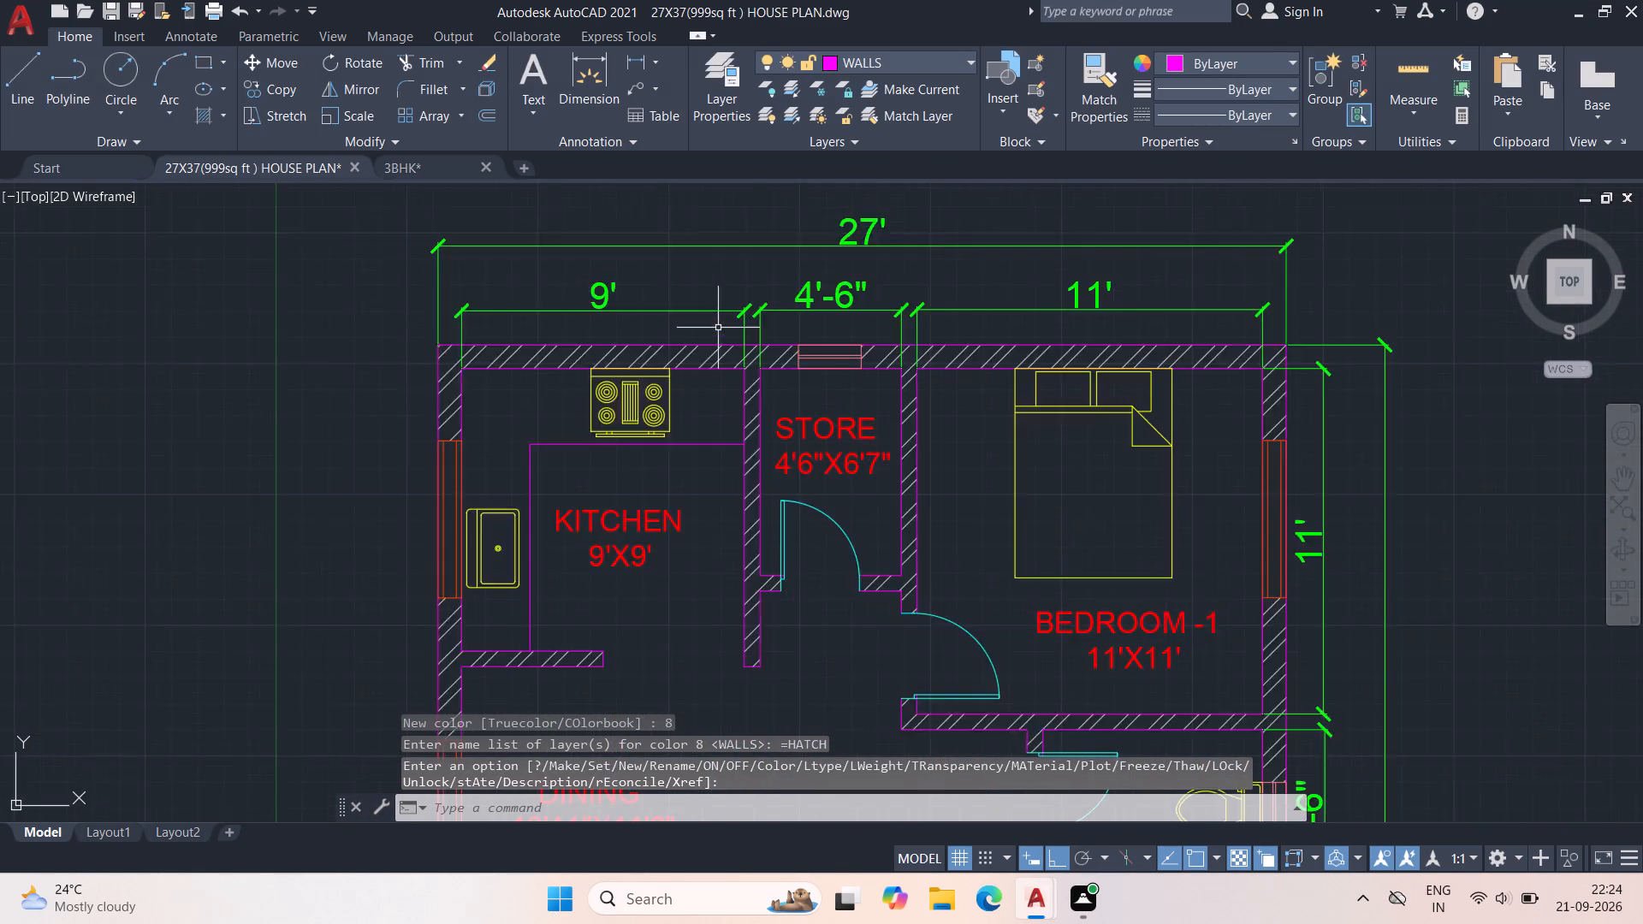
pyautogui.scroll(2, 718, 328)
pyautogui.moveTo(687, 559); pyautogui.dragTo(708, 364, button='middle')
pyautogui.scroll(-1, 708, 364)
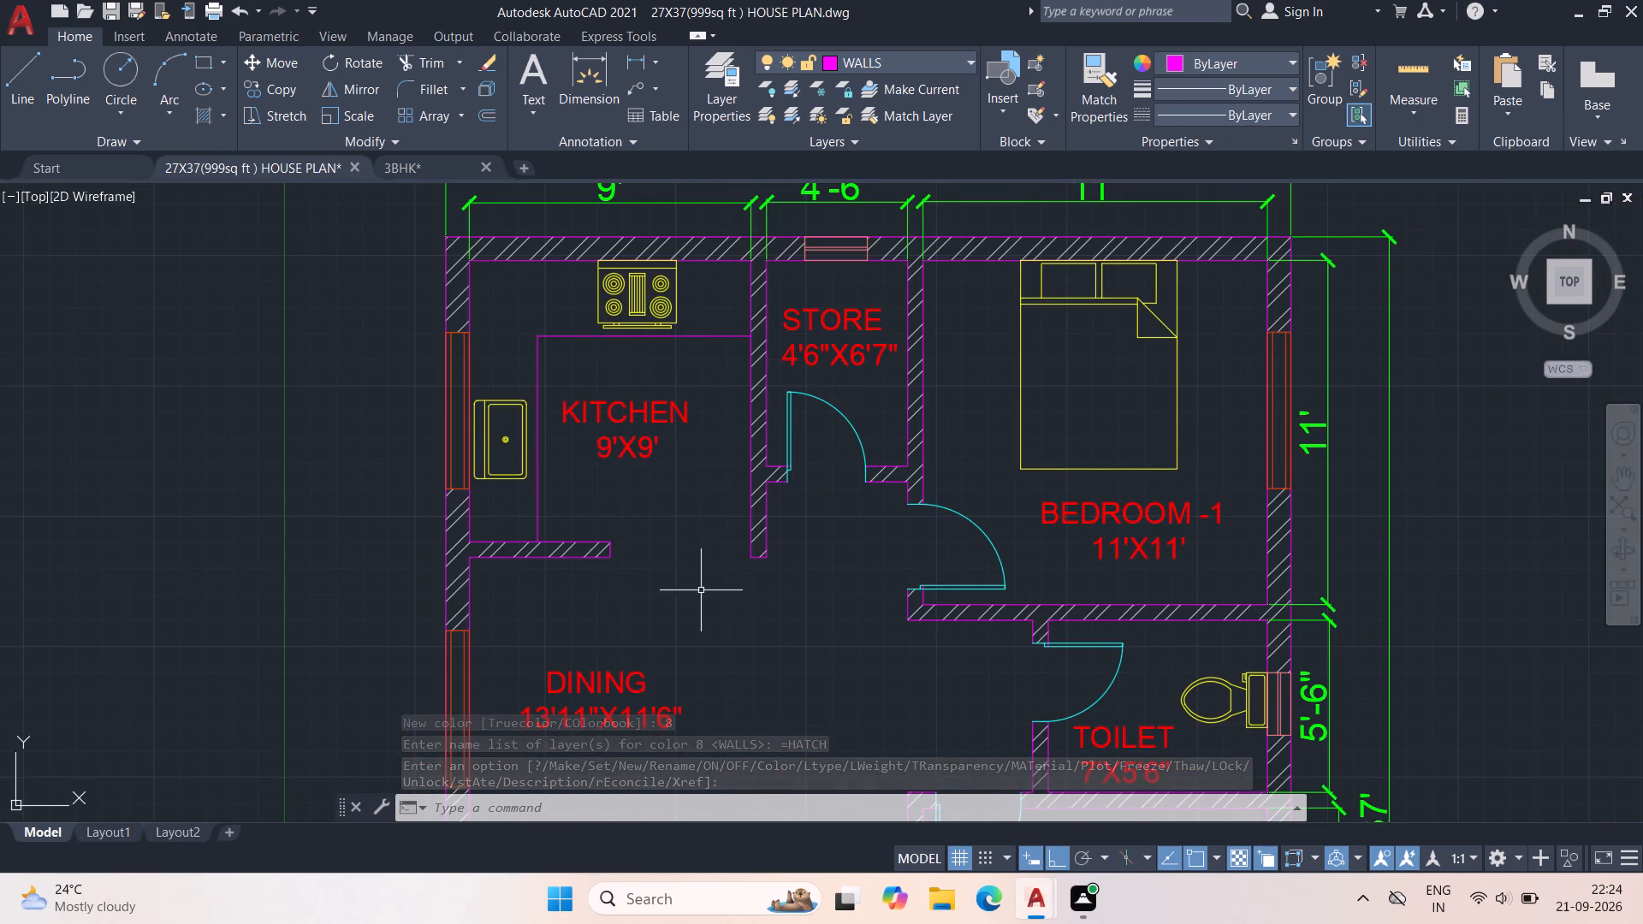
pyautogui.moveTo(703, 589); pyautogui.dragTo(515, 429, button='middle')
pyautogui.scroll(-1, 595, 502)
pyautogui.moveTo(629, 524); pyautogui.dragTo(420, 553, button='middle')
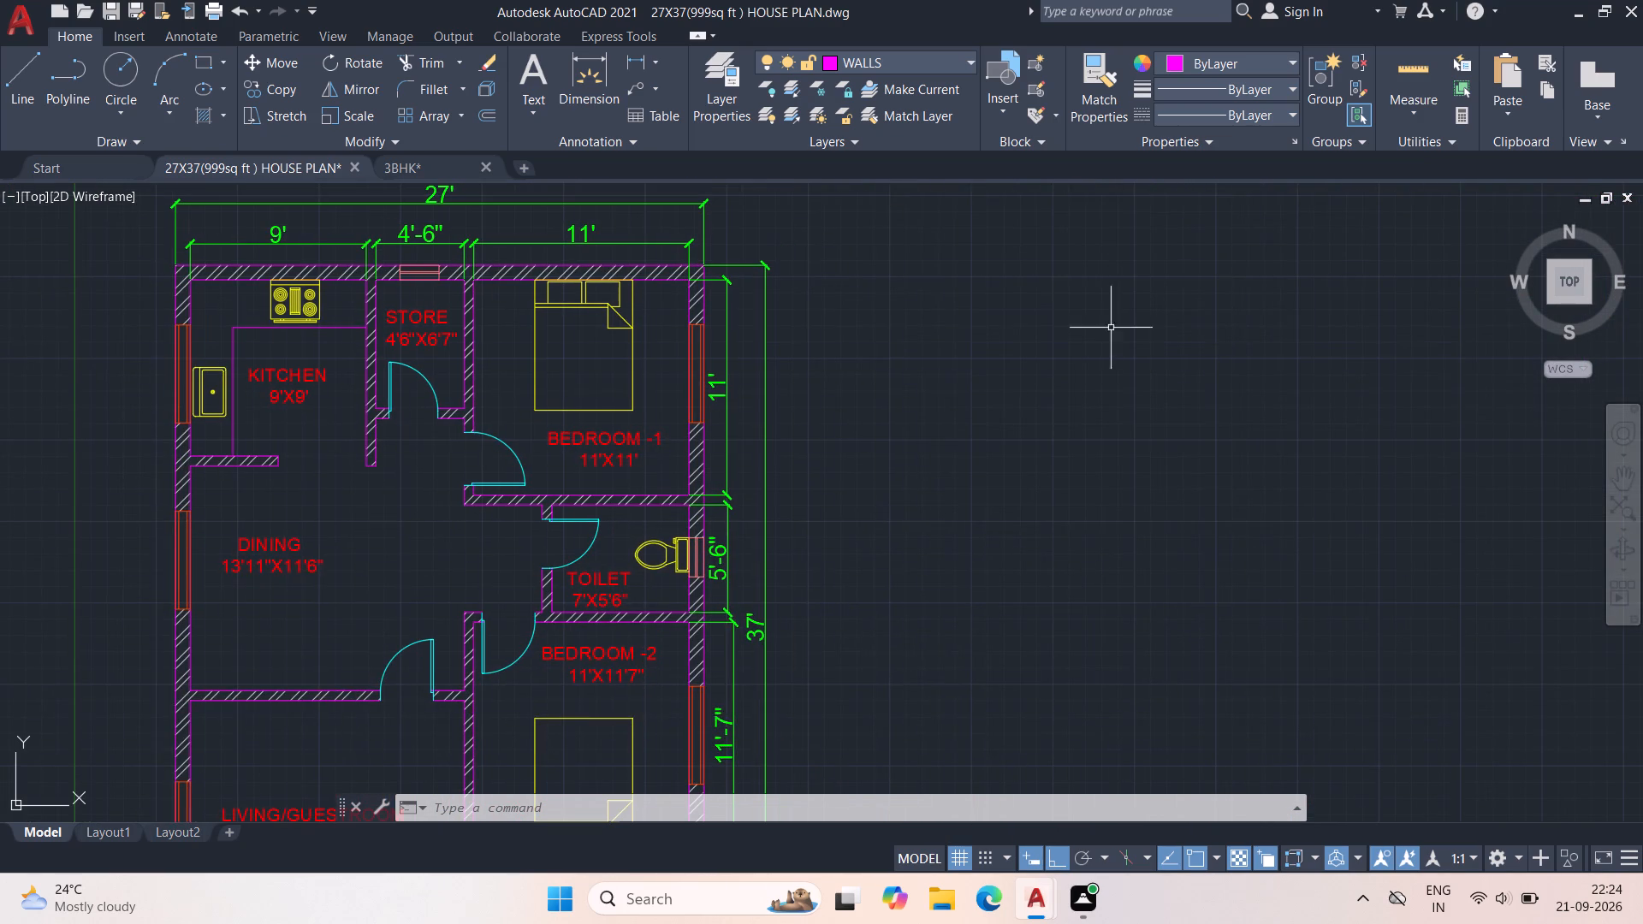
# Make TEXT the current layer and place a multiline text box outside the plan, east of BEDROOM-1 and TOILET.
pyautogui.click(933, 57)
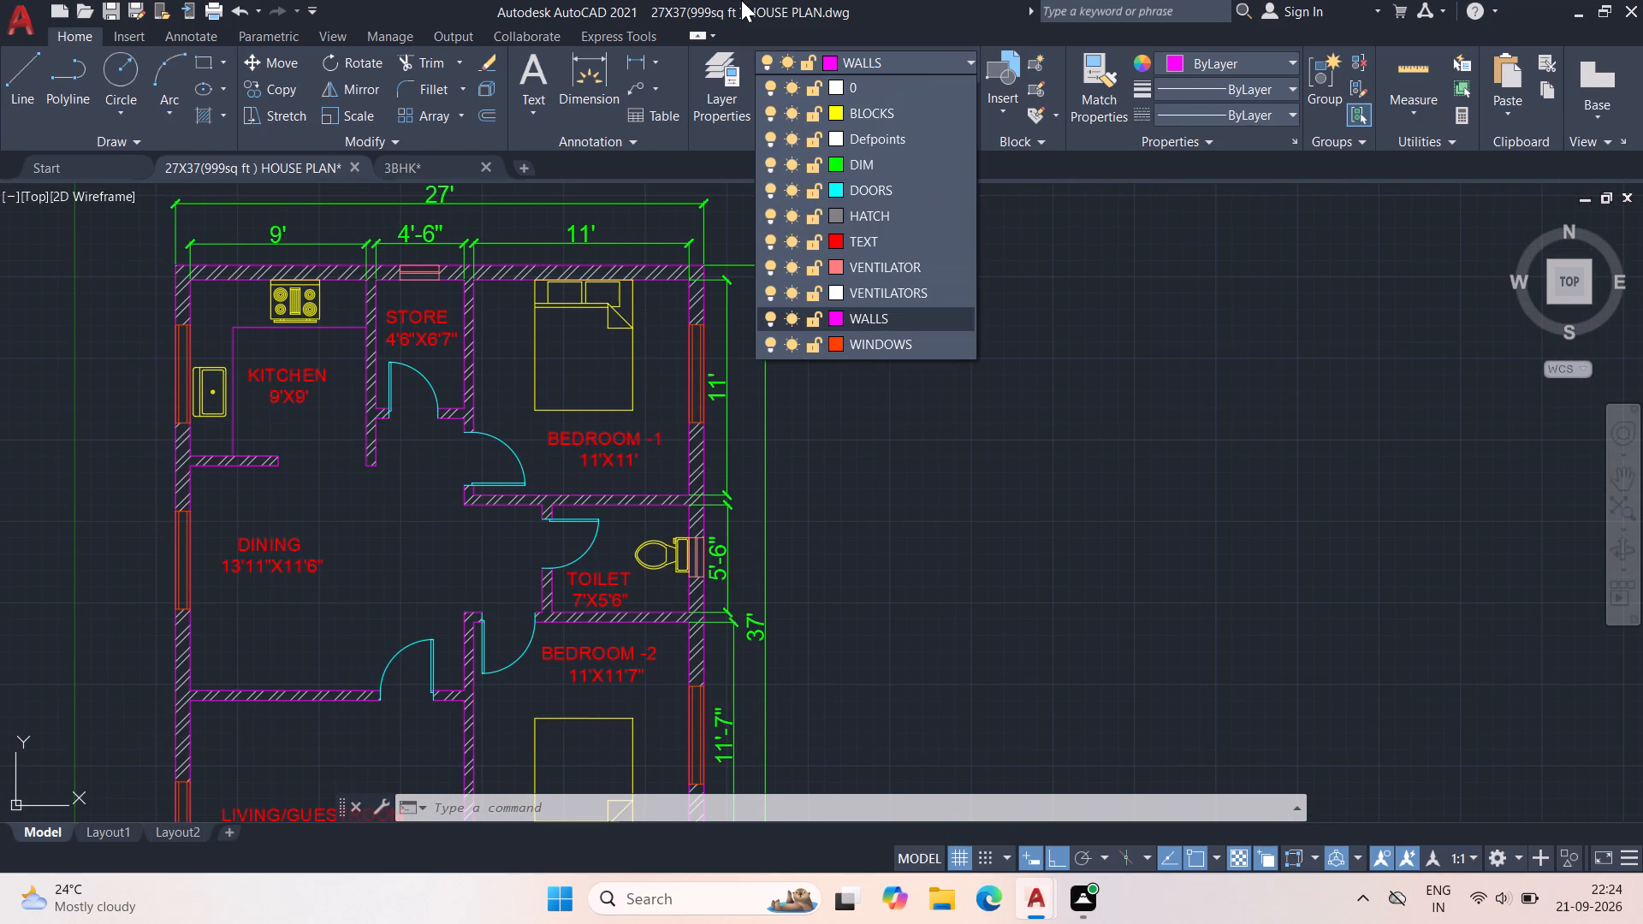
pyautogui.click(862, 238)
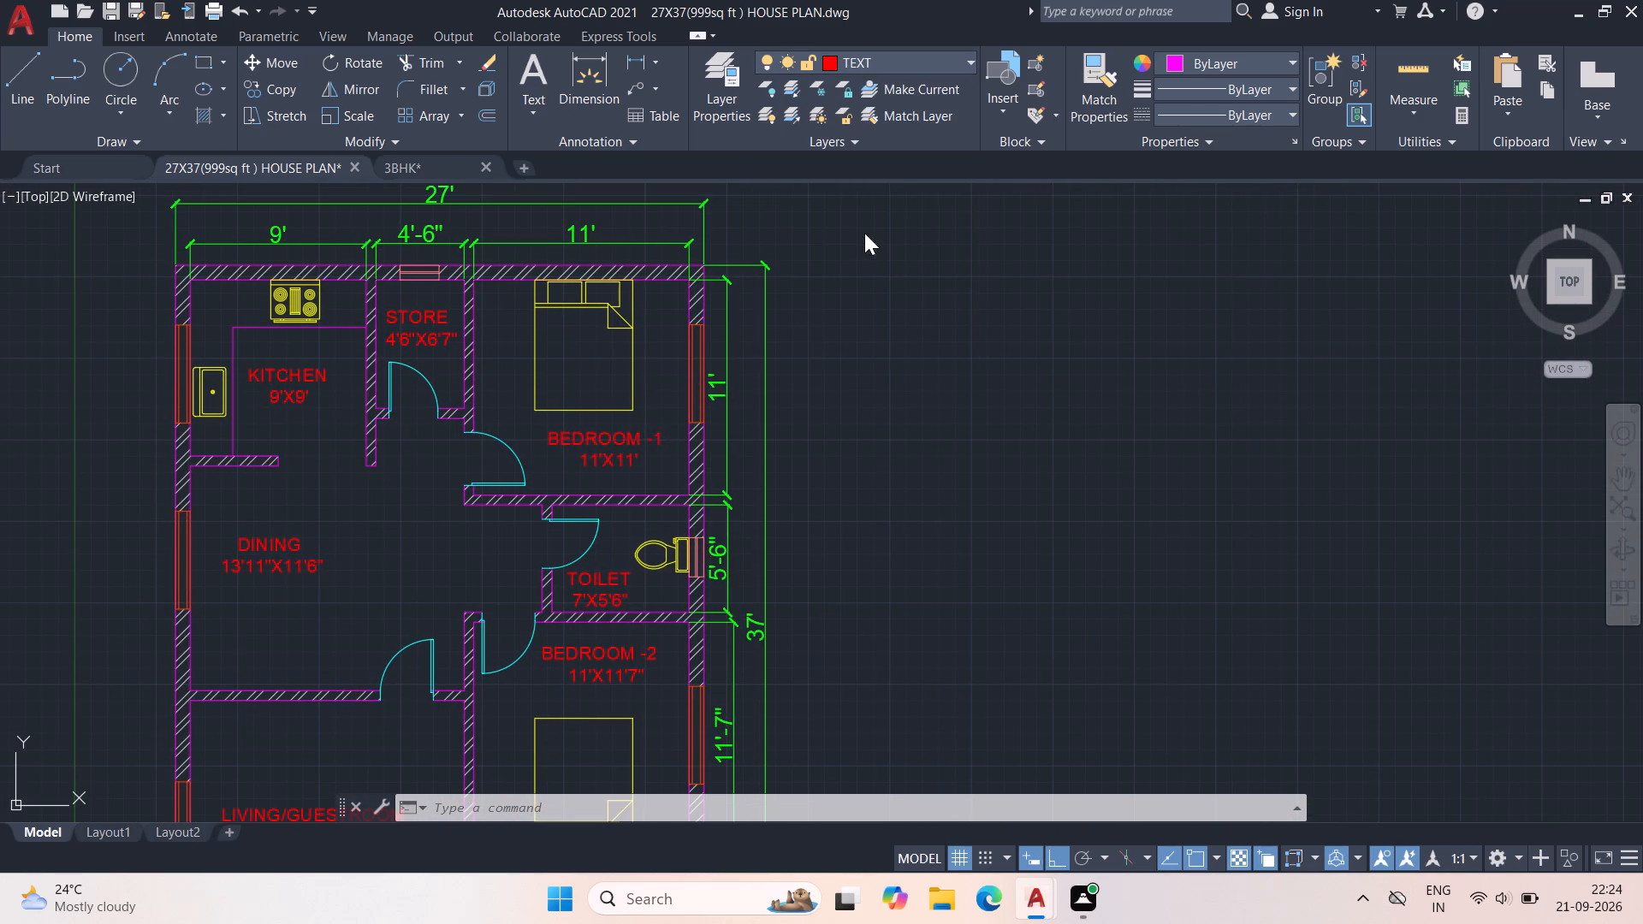
pyautogui.scroll(1, 793, 501)
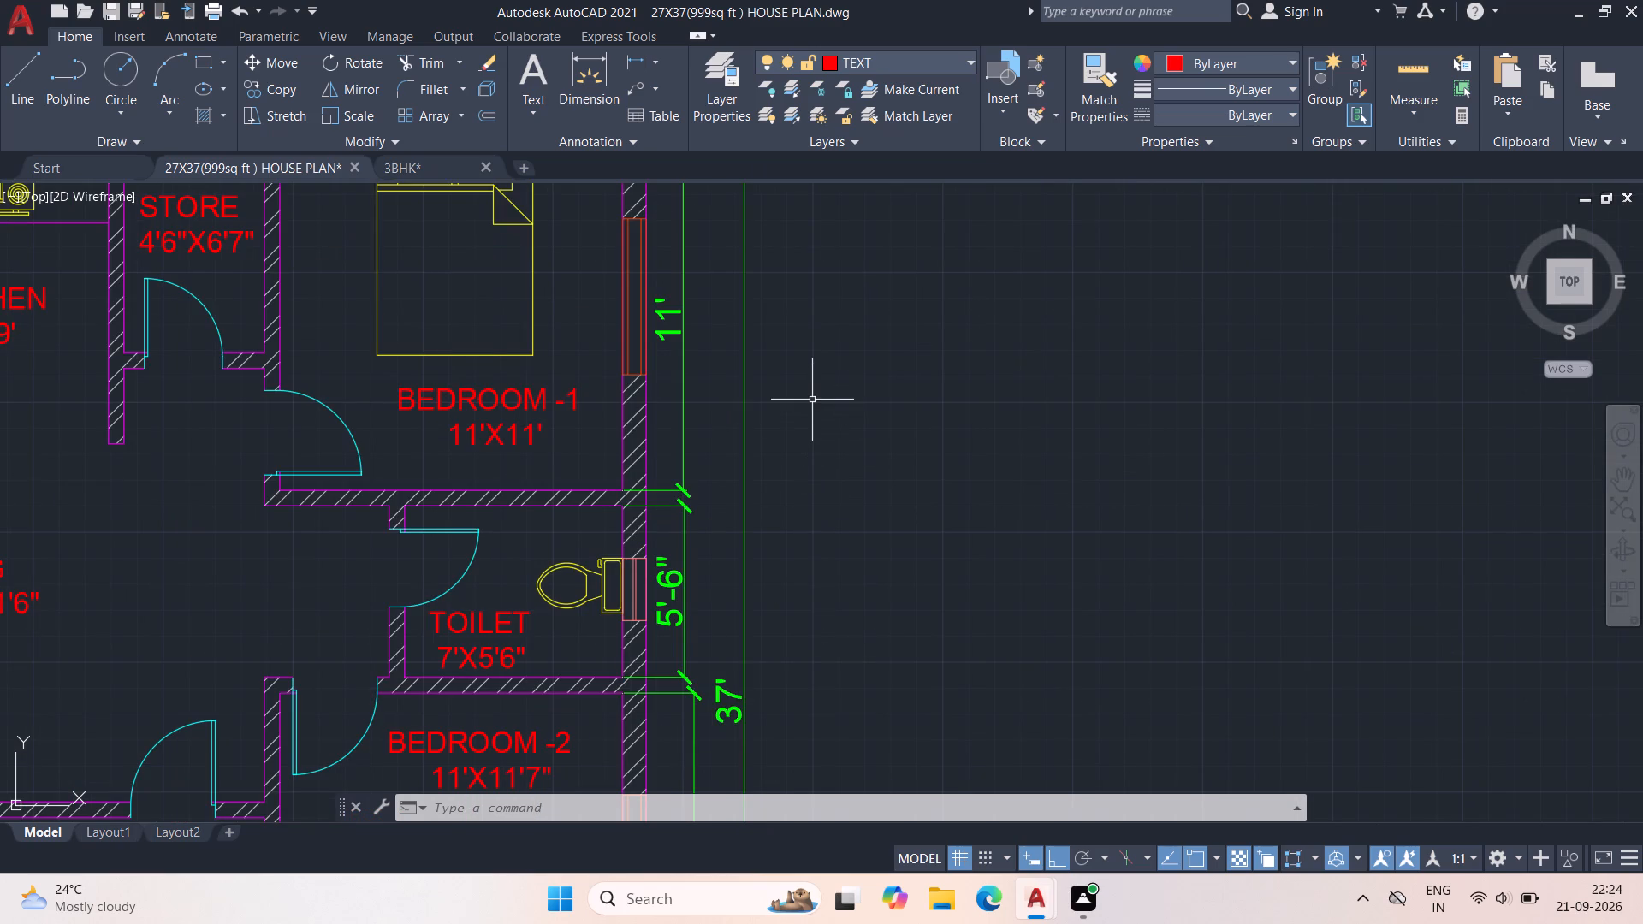
pyautogui.write('MTR')
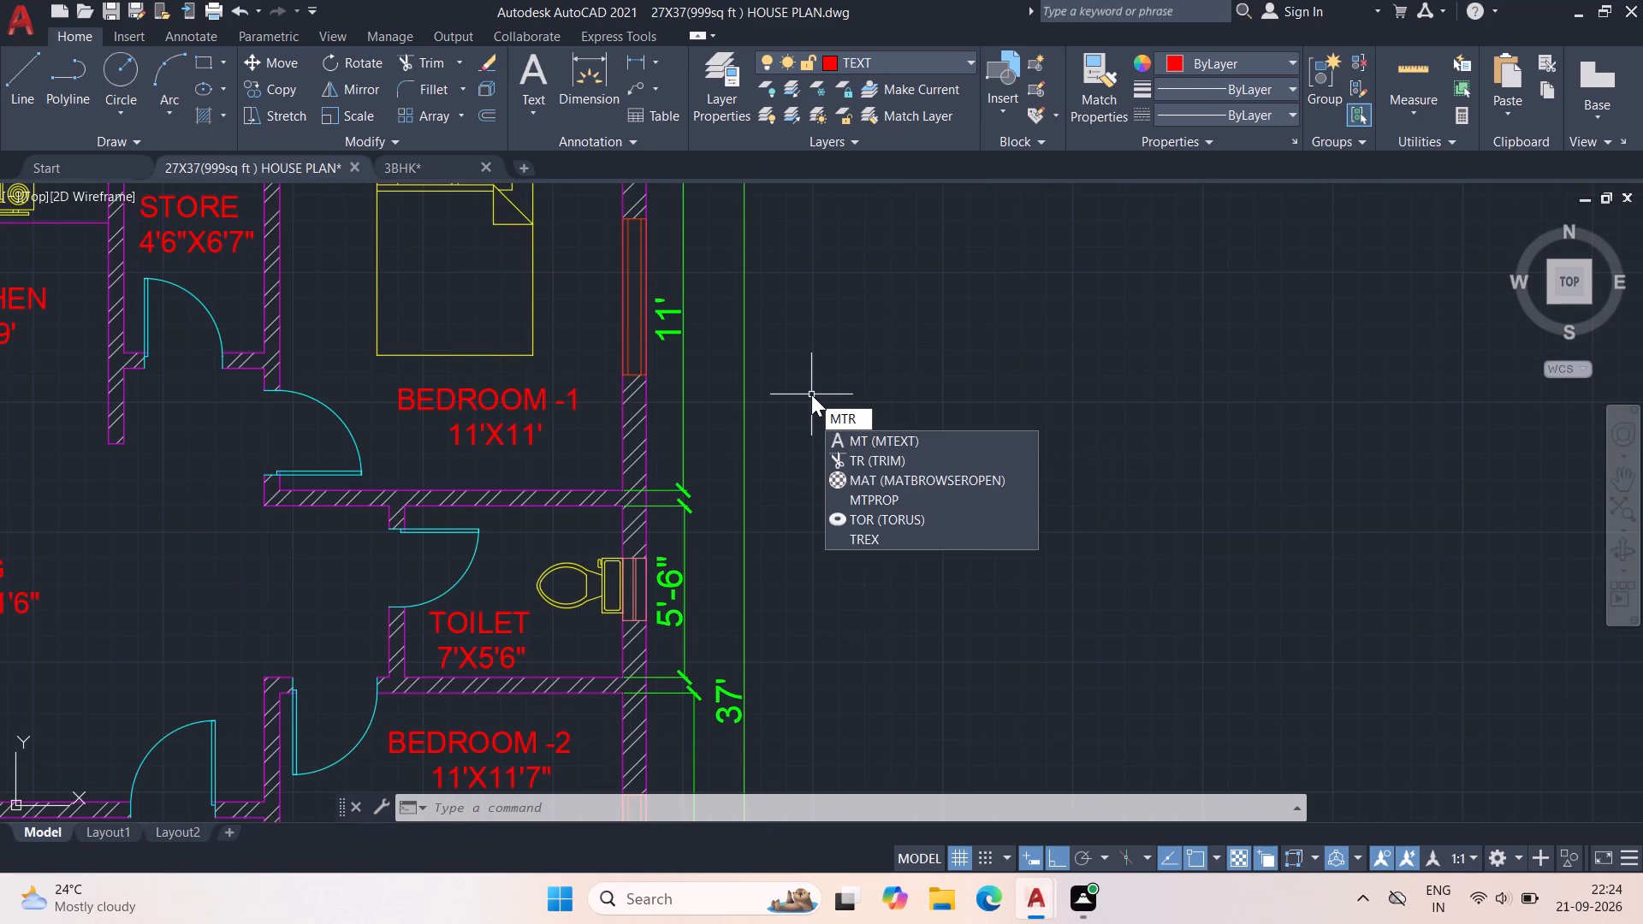
pyautogui.press('BackSpace')
pyautogui.click(859, 441)
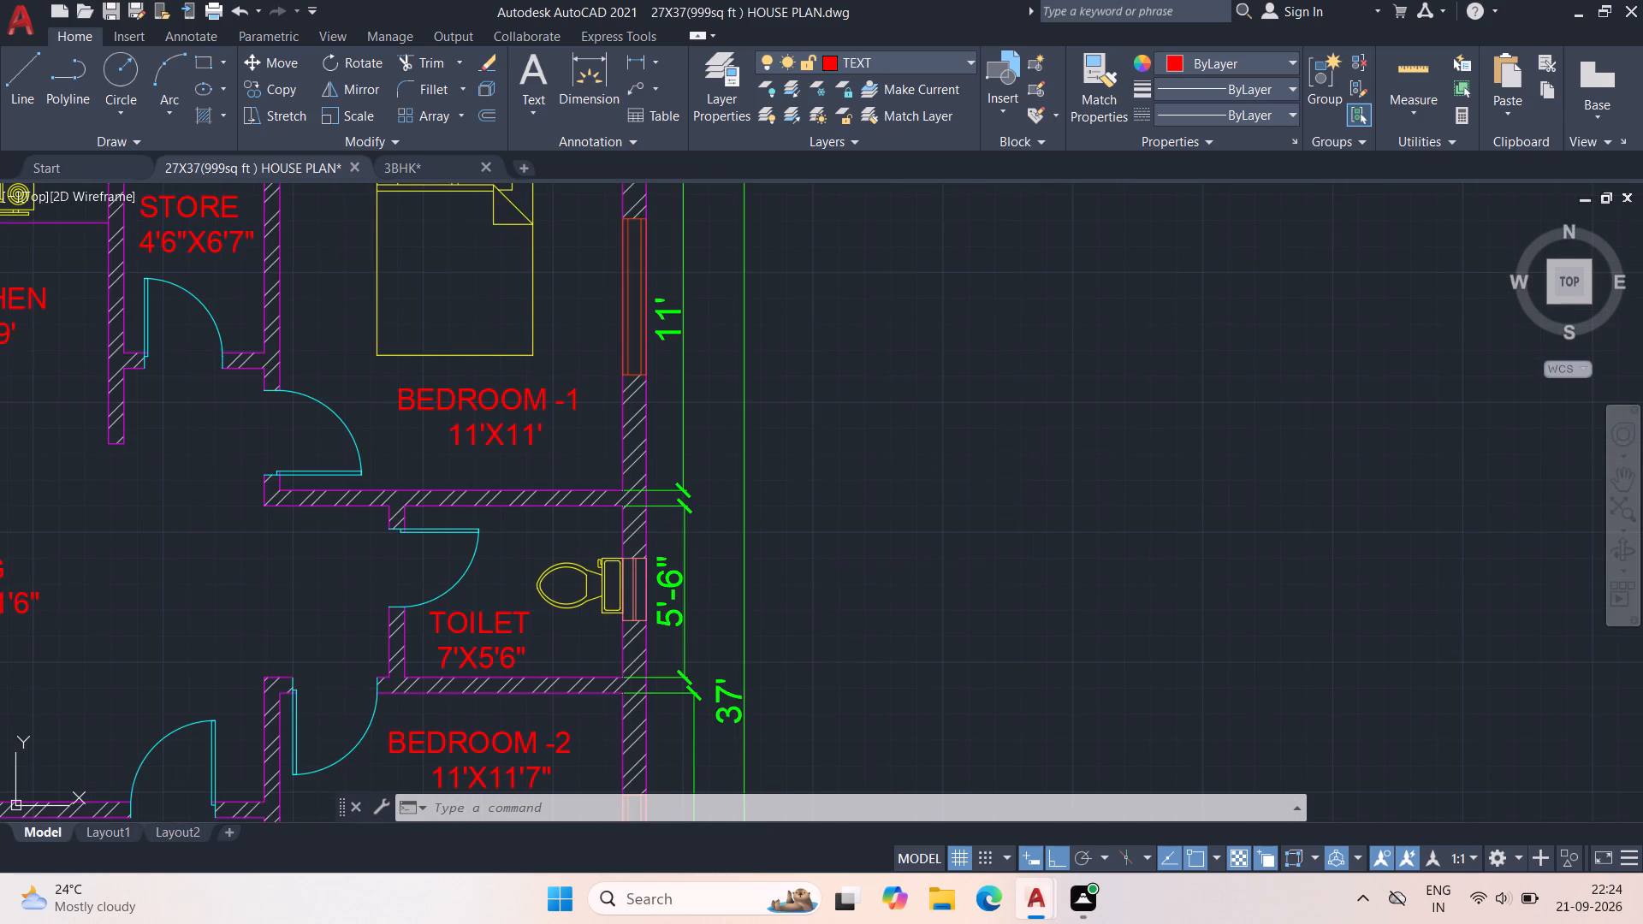
pyautogui.click(797, 392)
pyautogui.click(1086, 548)
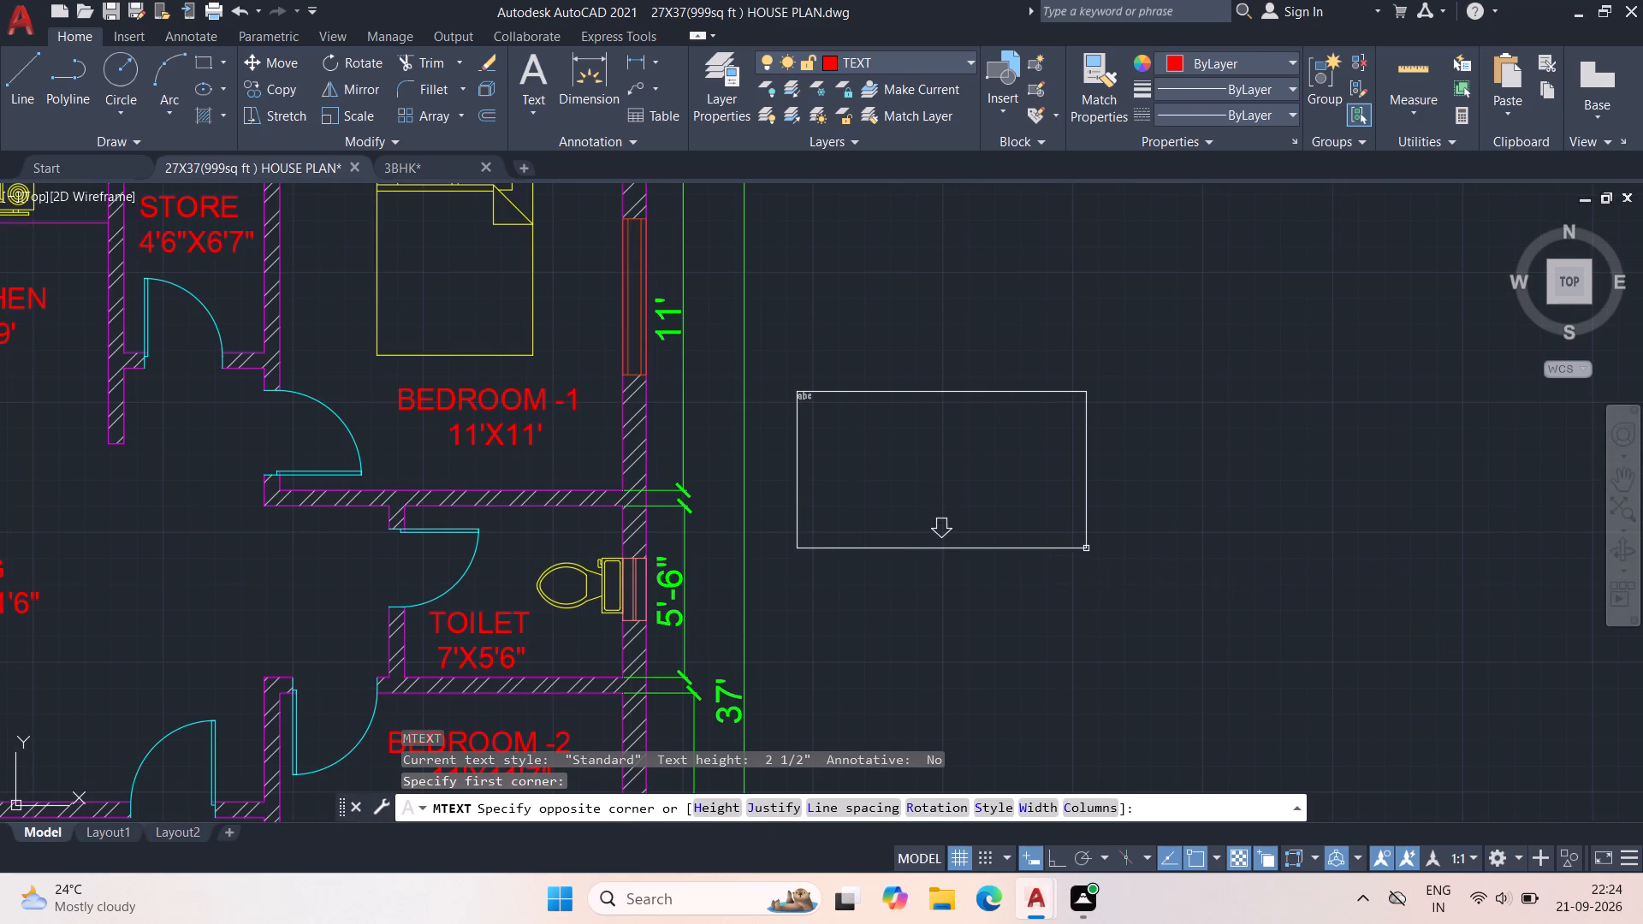
pyautogui.scroll(2, 801, 394)
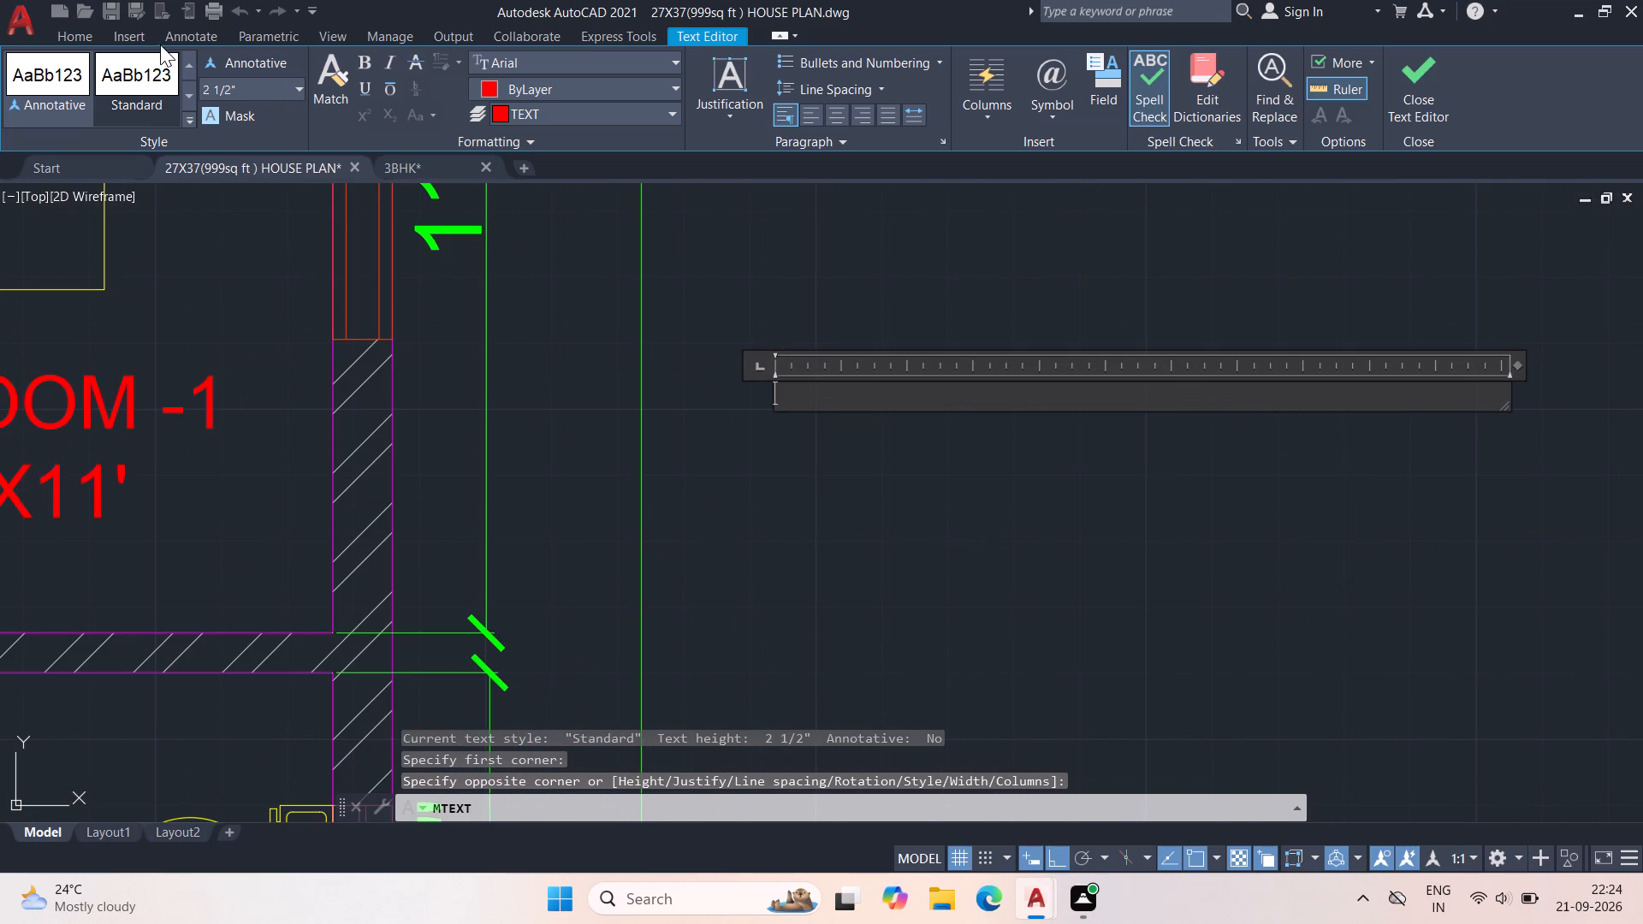
# Set the text height to 10" and enter "NOTE :" in the multiline text box.
pyautogui.moveTo(249, 86); pyautogui.dragTo(194, 86)
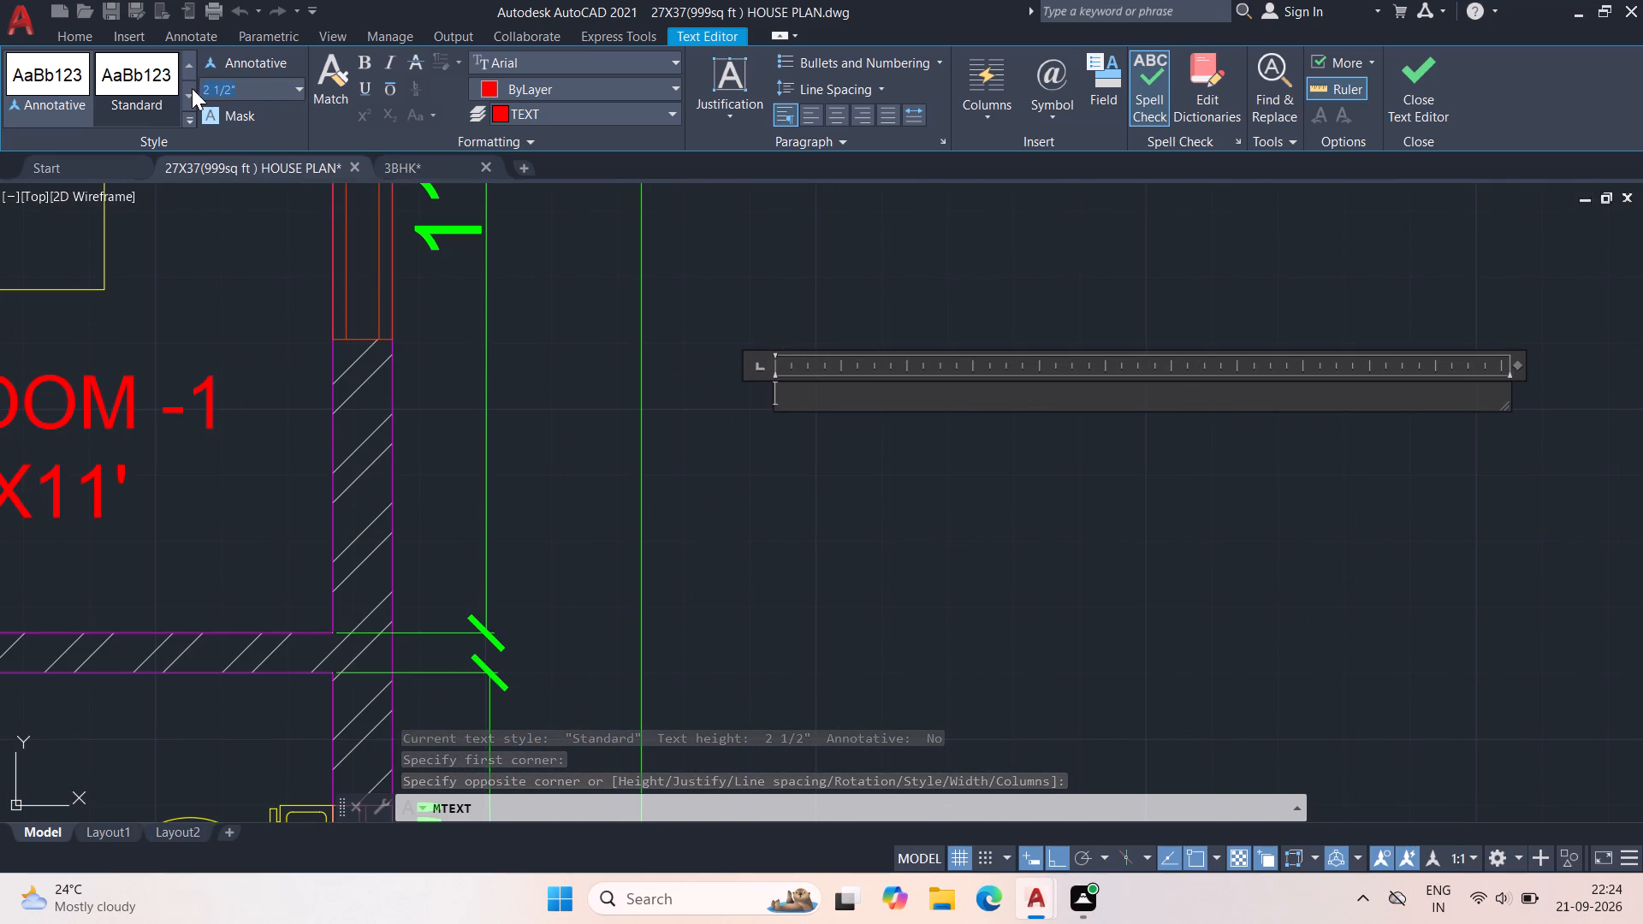
pyautogui.write('10')
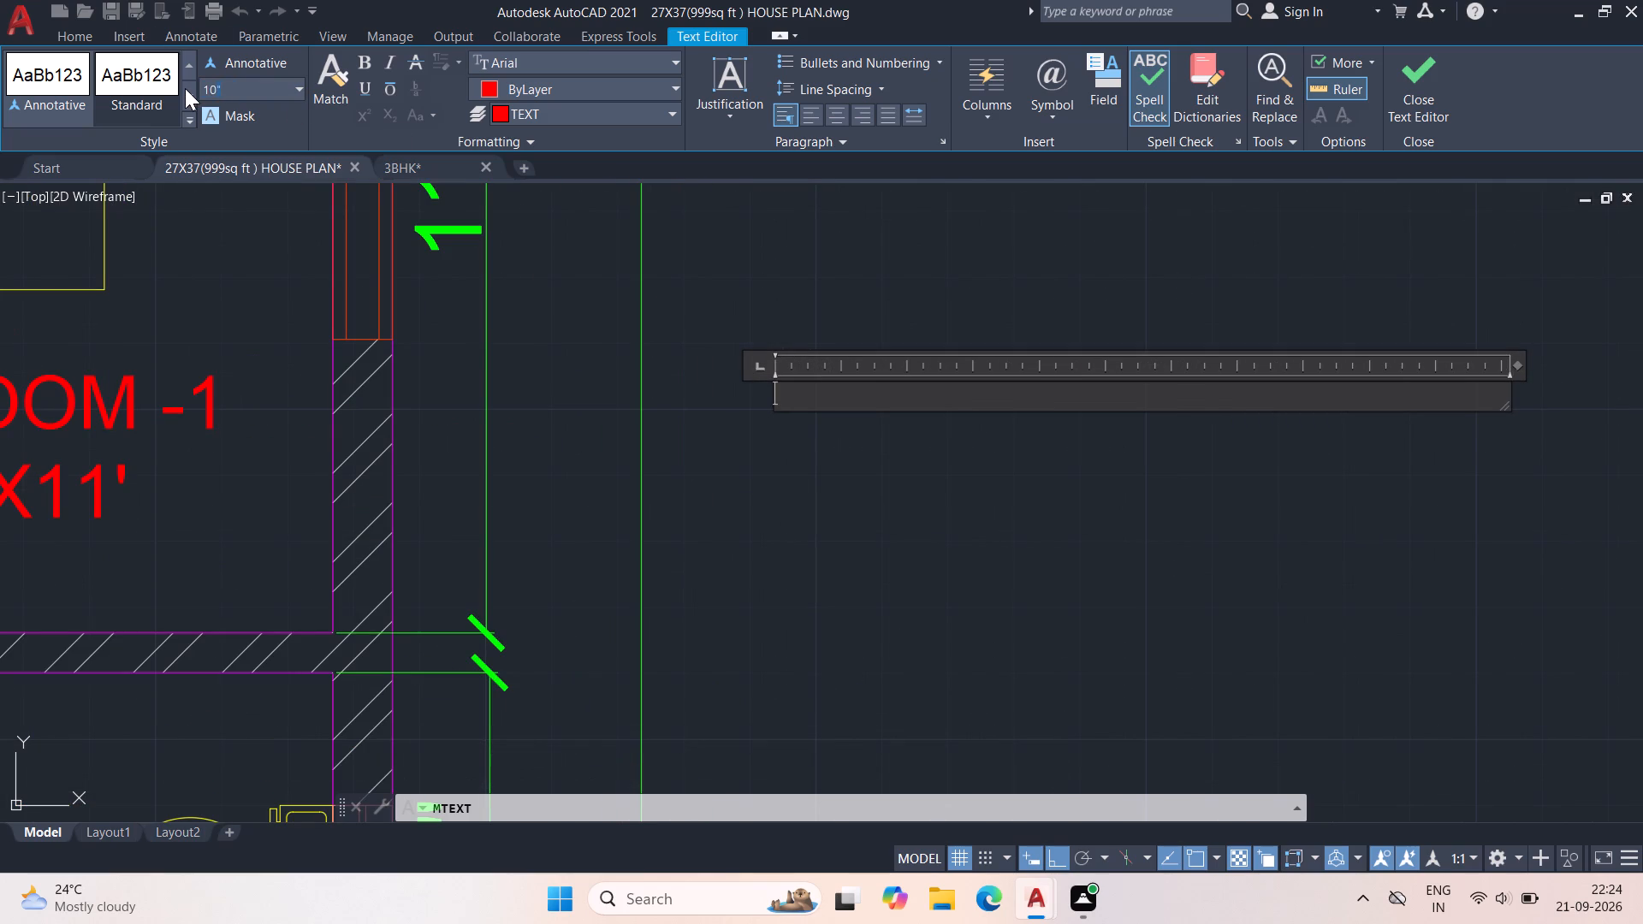
pyautogui.hotkey('shift', 'Return')
pyautogui.press('Return')
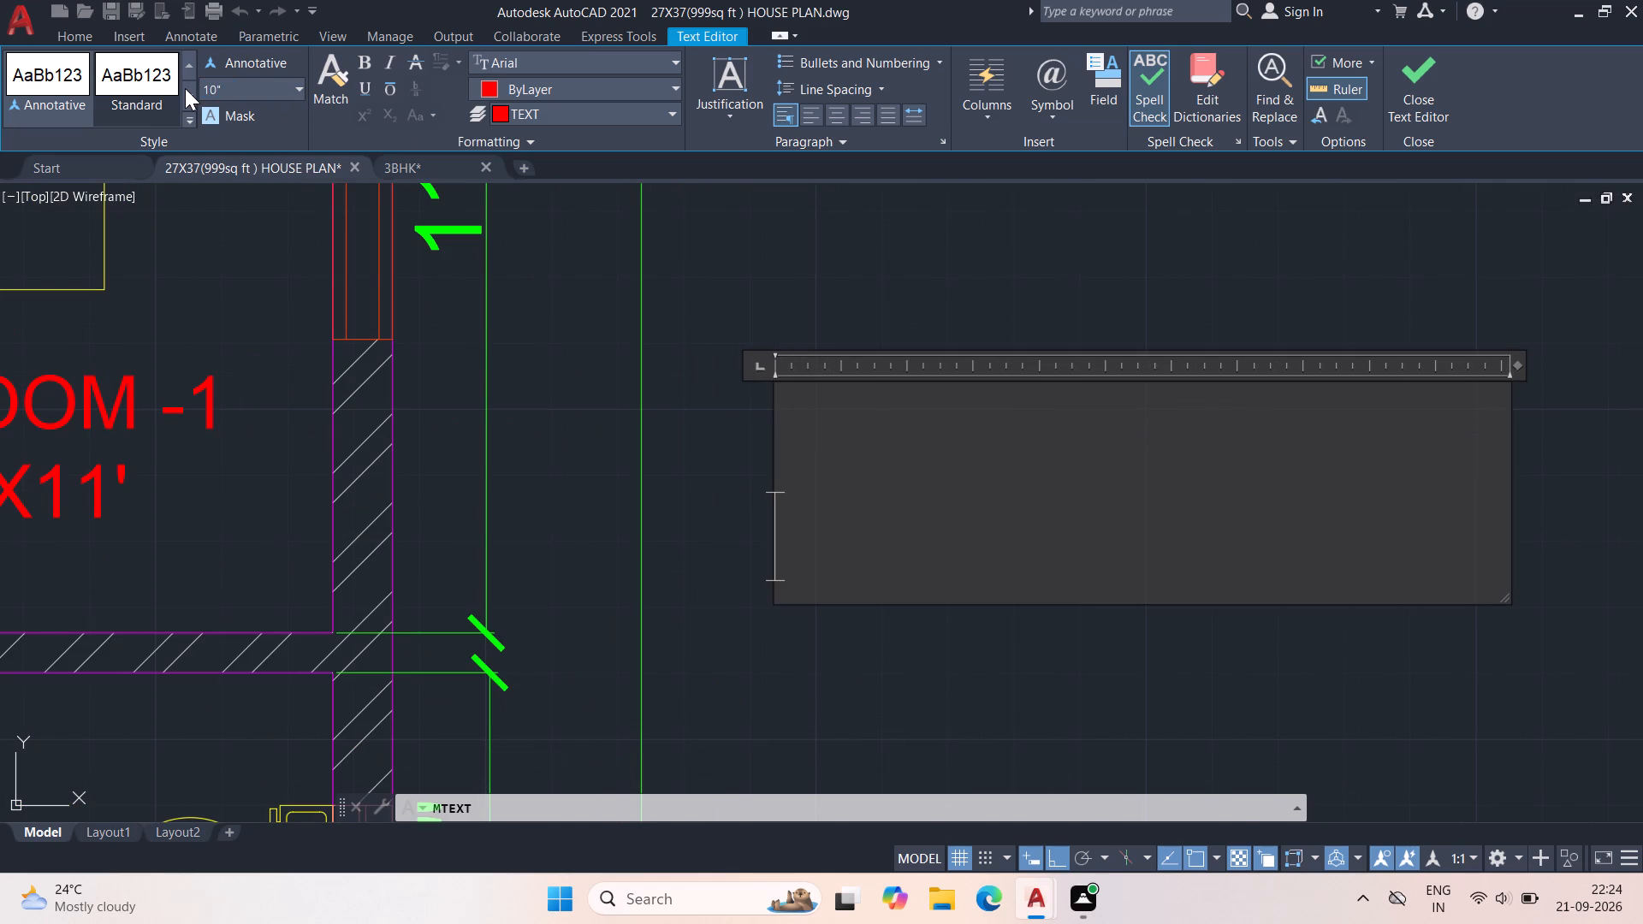
pyautogui.press('BackSpace')
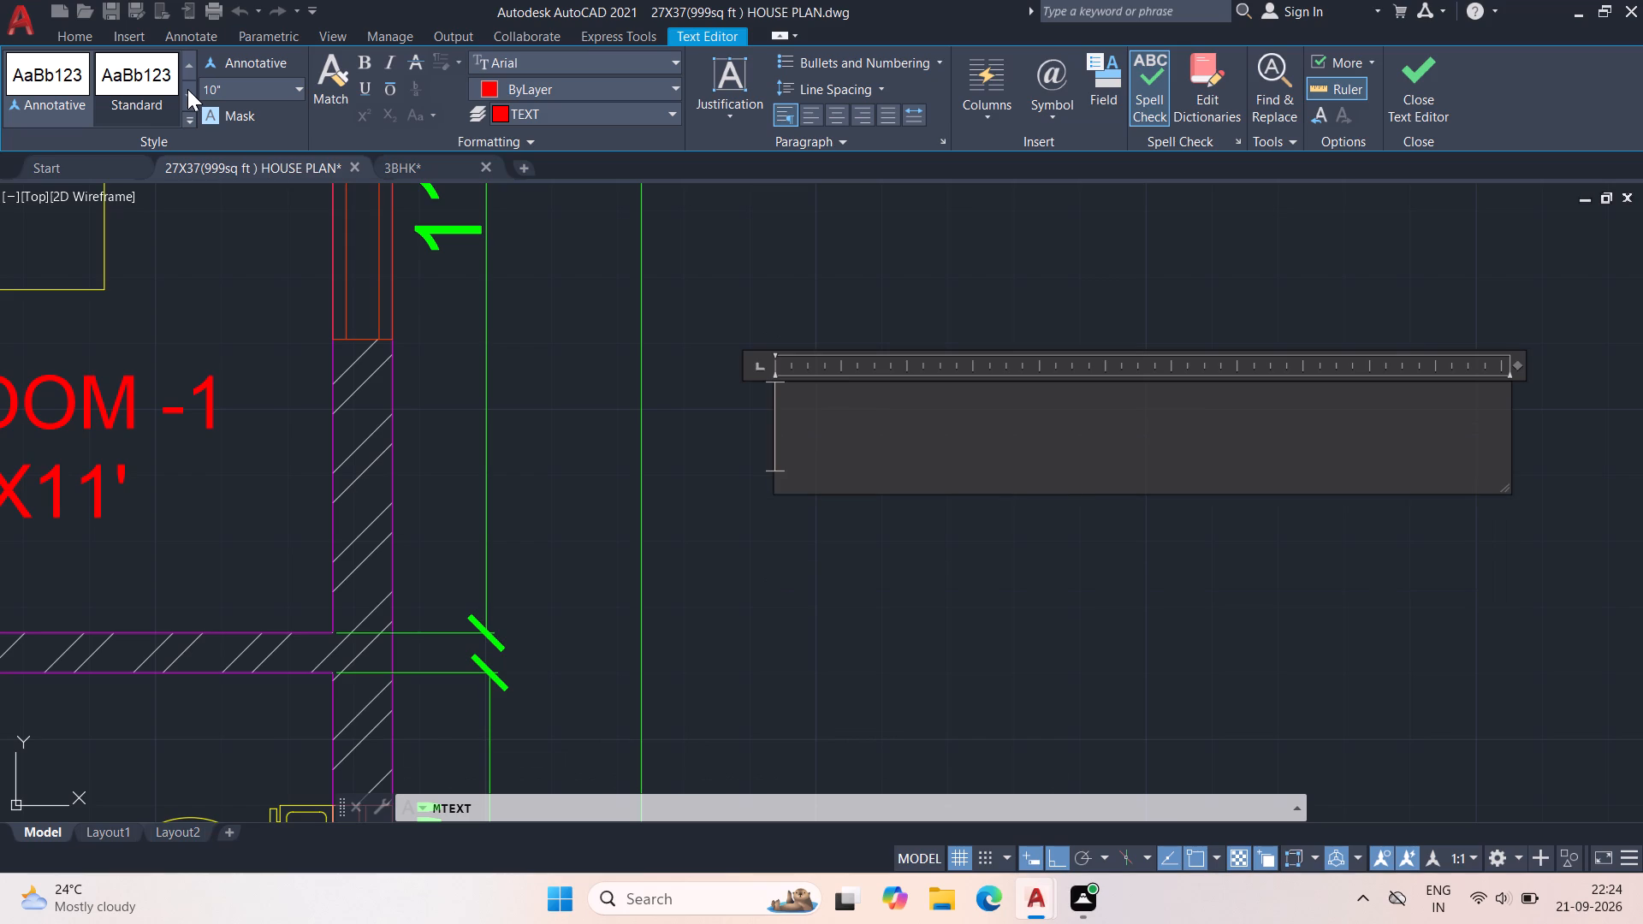
pyautogui.scroll(-1, 1004, 0)
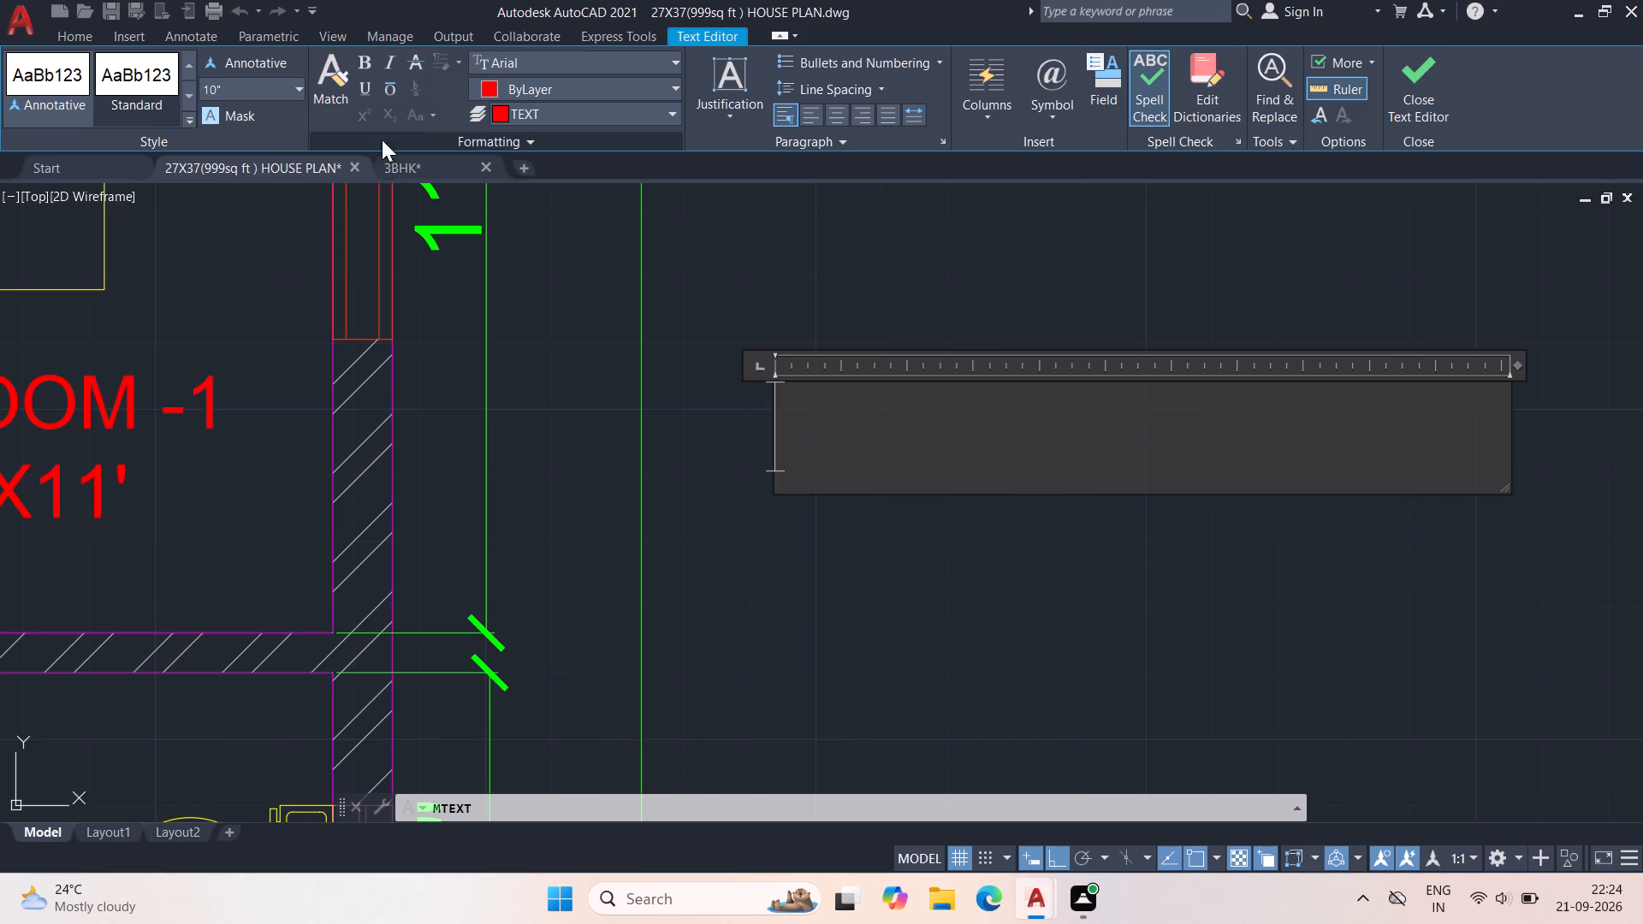
pyautogui.click(592, 80)
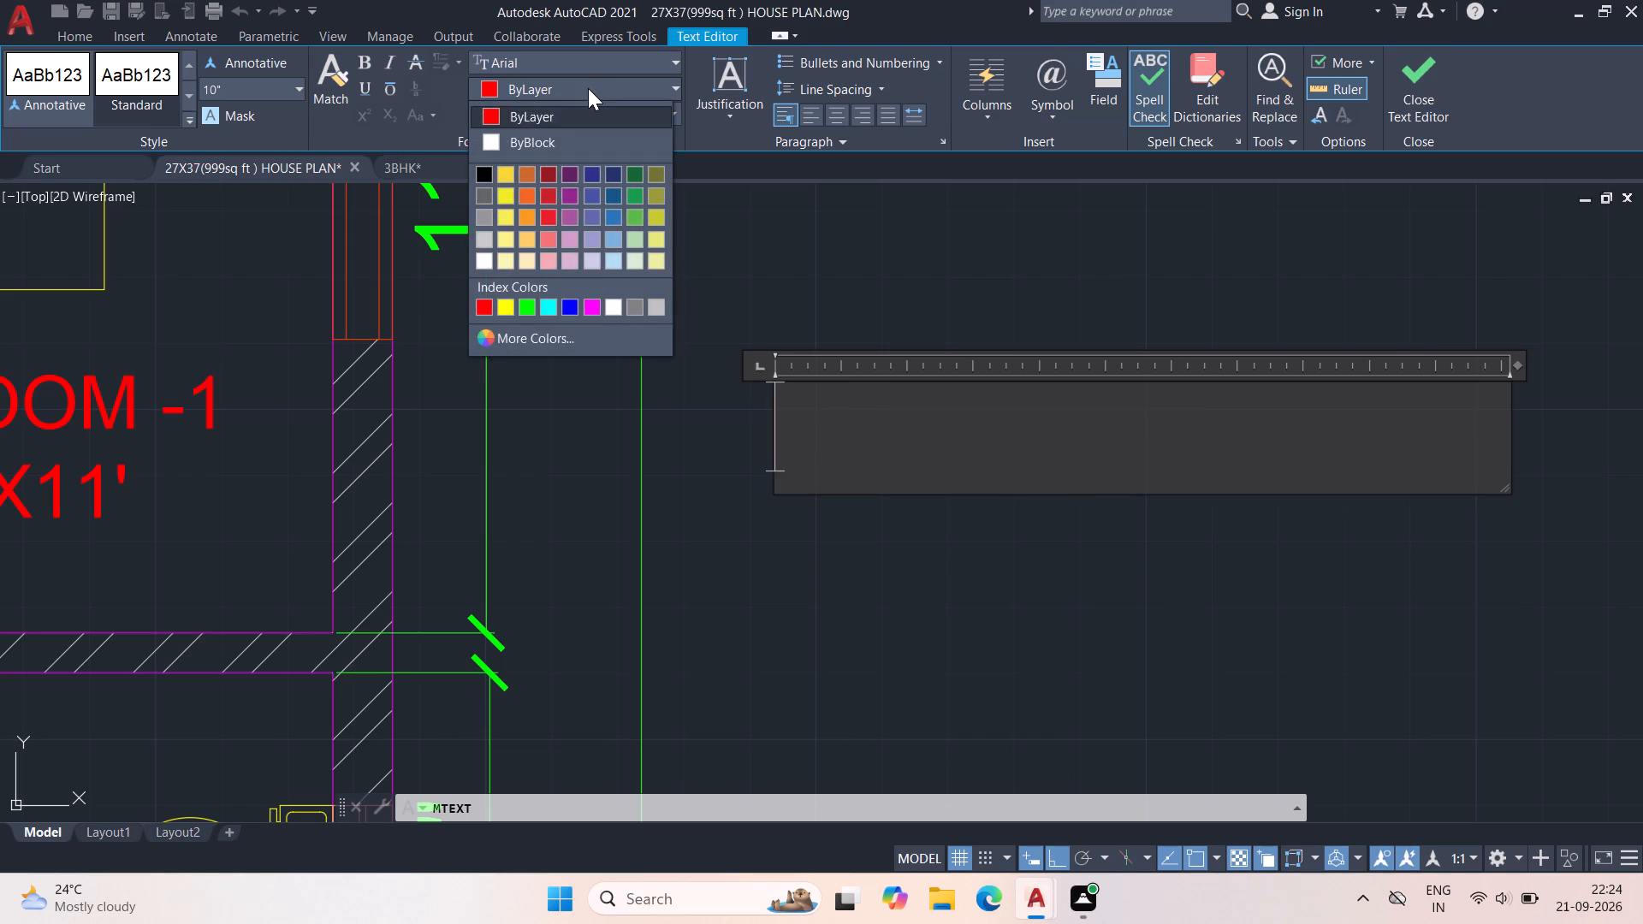
pyautogui.click(588, 88)
pyautogui.write('NO')
pyautogui.write('TE')
pyautogui.press('space')
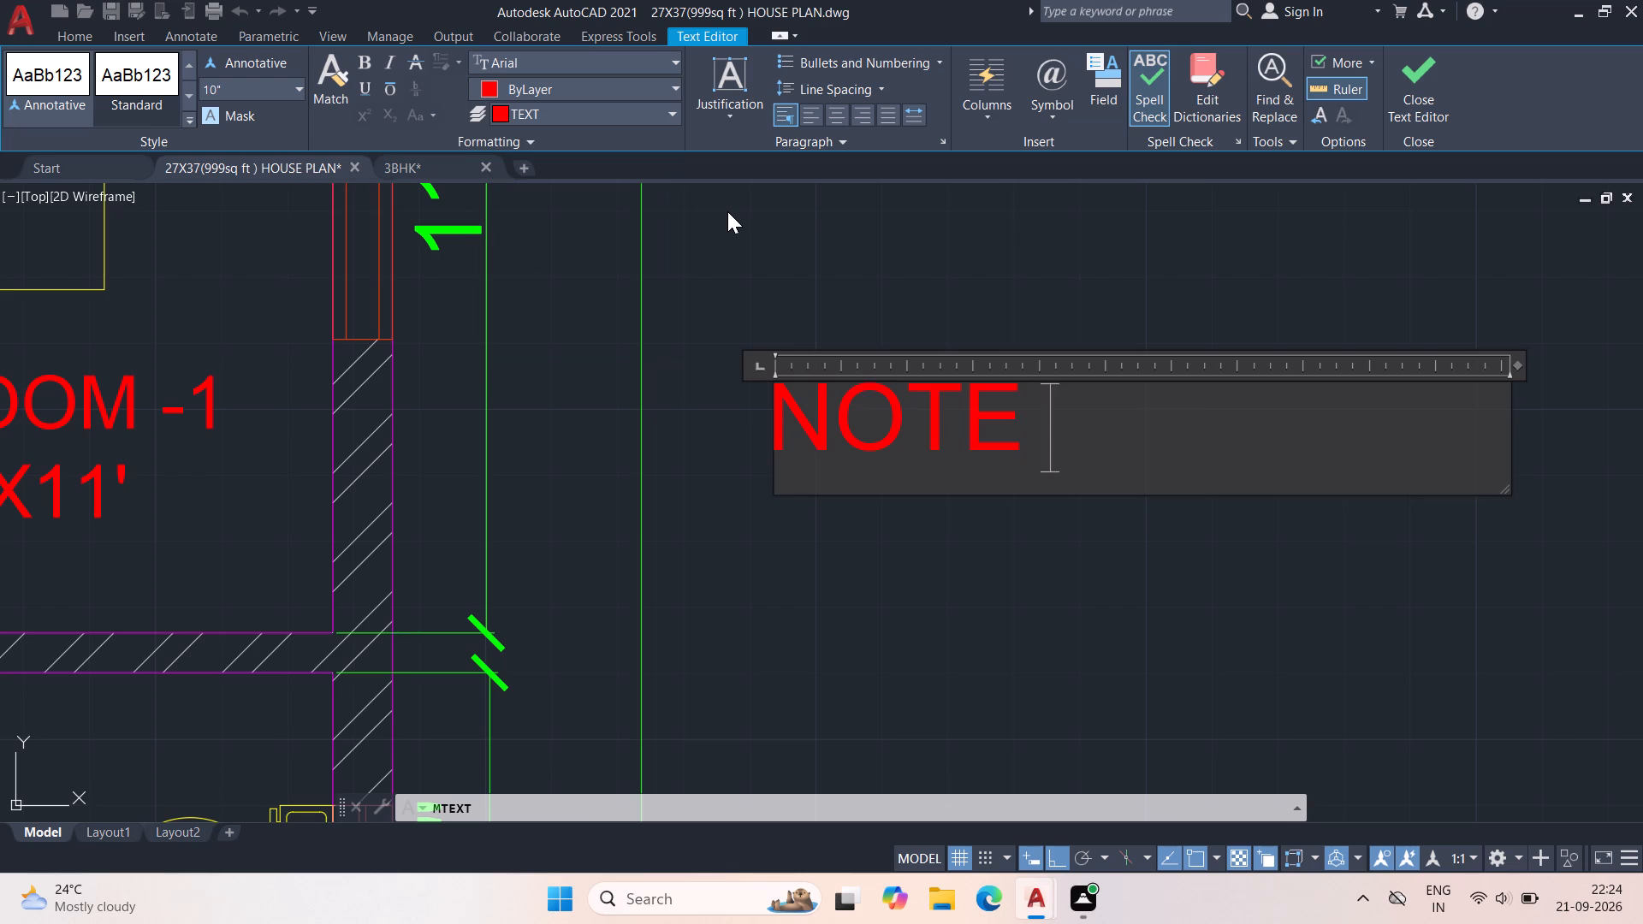
pyautogui.hotkey('shift', ':')
# Color the word NOTE cyan.
pyautogui.moveTo(1028, 424); pyautogui.dragTo(759, 415)
pyautogui.click(602, 86)
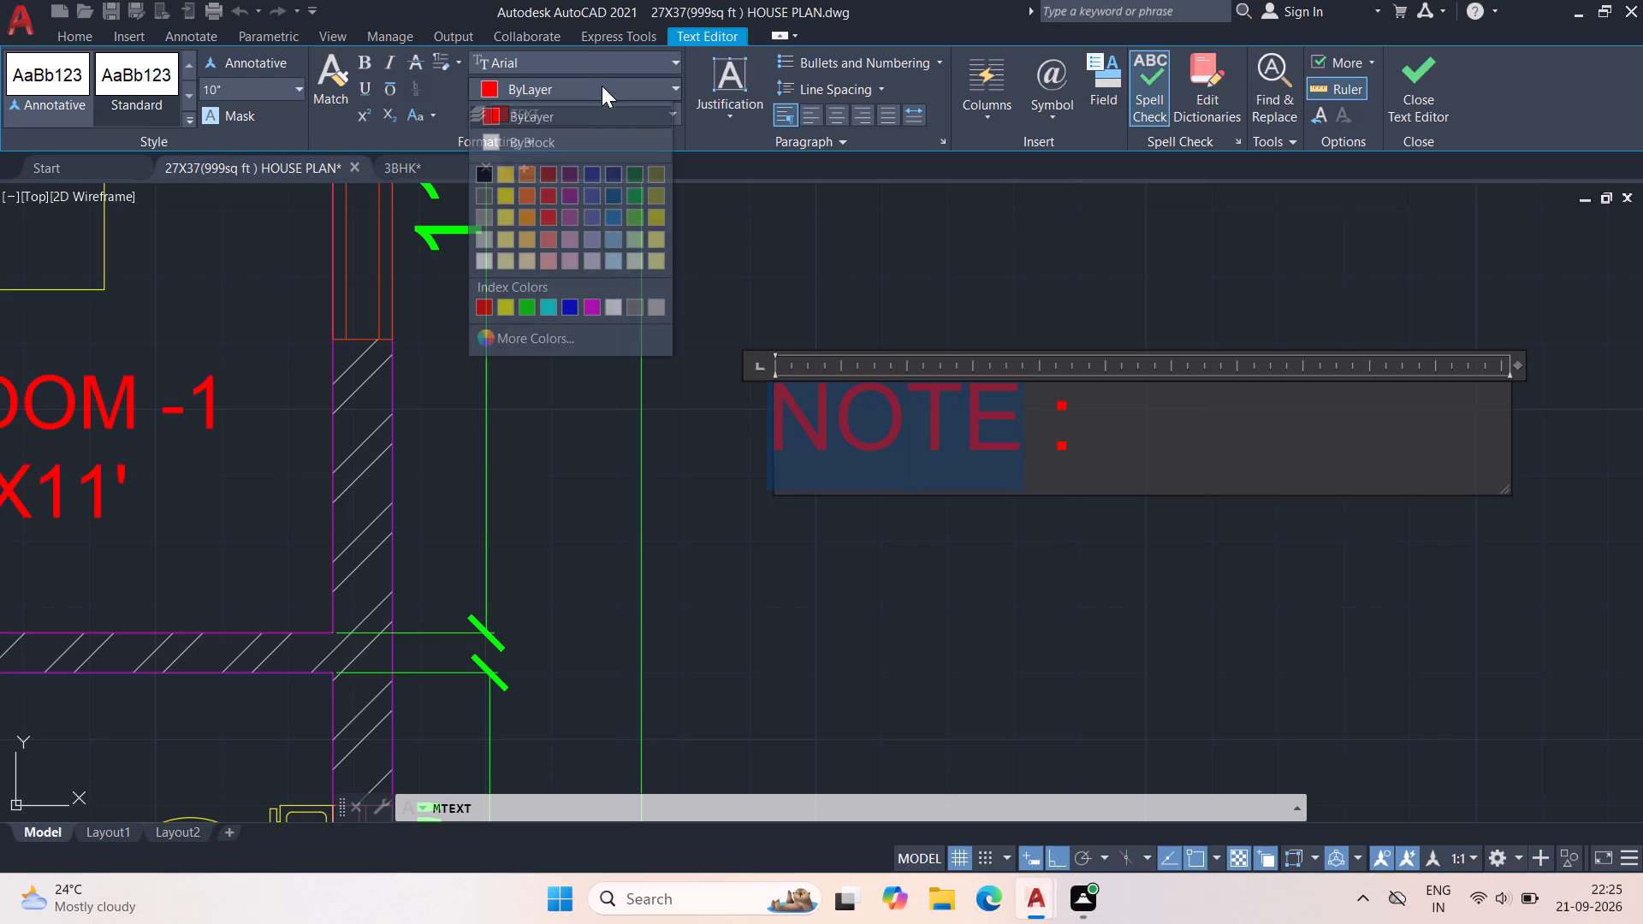
pyautogui.click(543, 305)
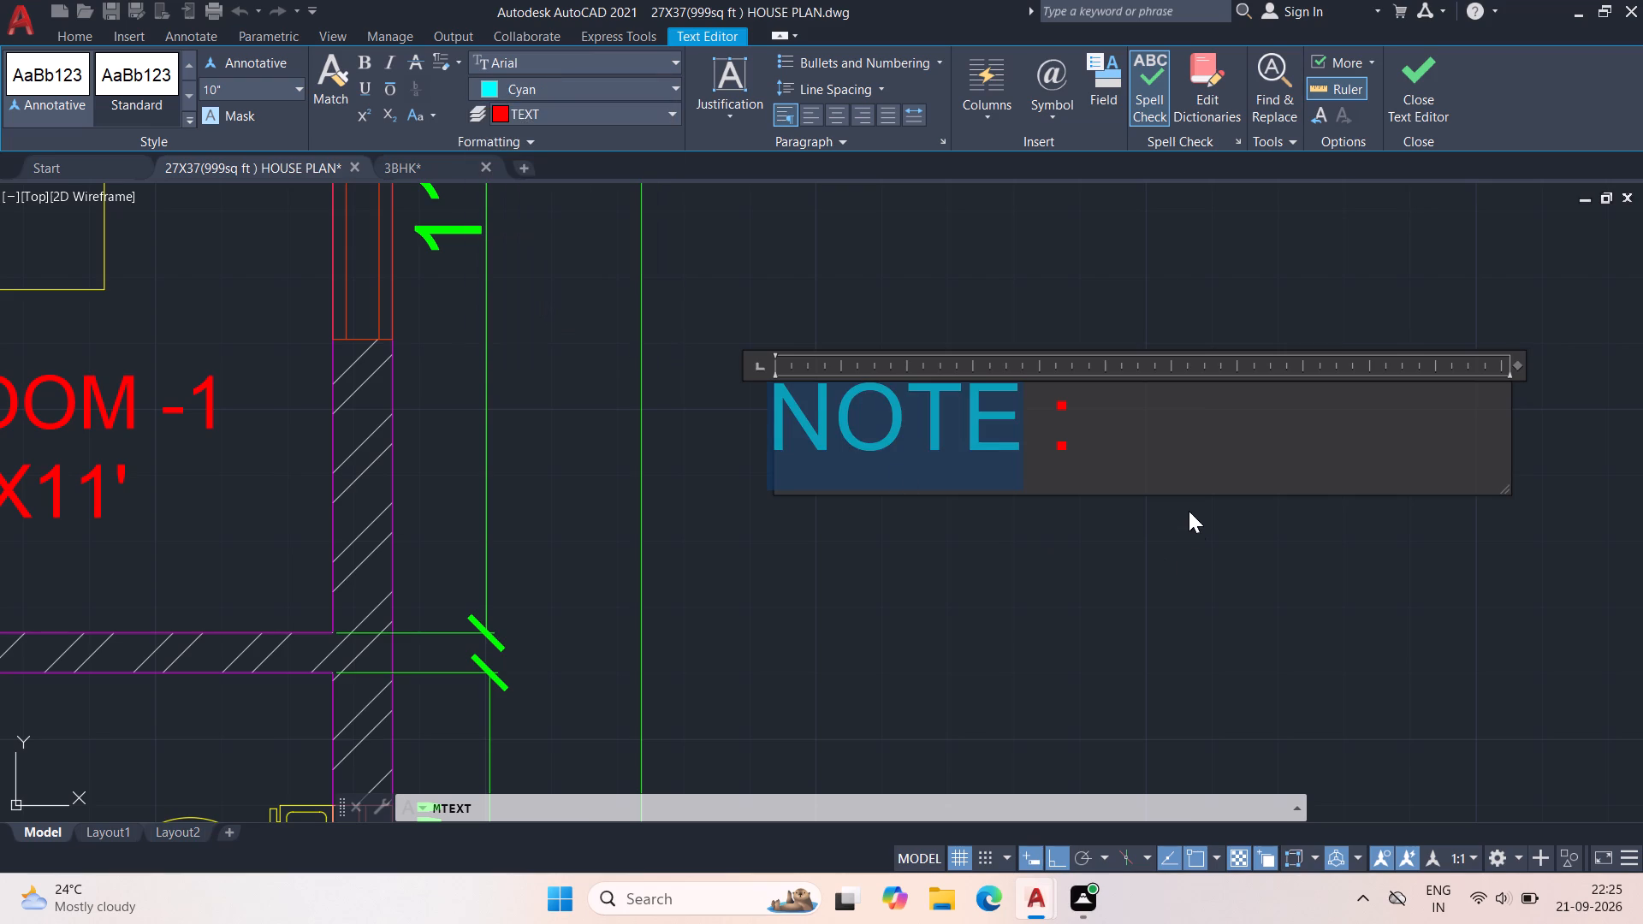
# Add the line "ALL EXTERIOR WALL THICKNESS IS - 9"" below the NOTE heading.
pyautogui.click(1129, 453)
pyautogui.press('Return')
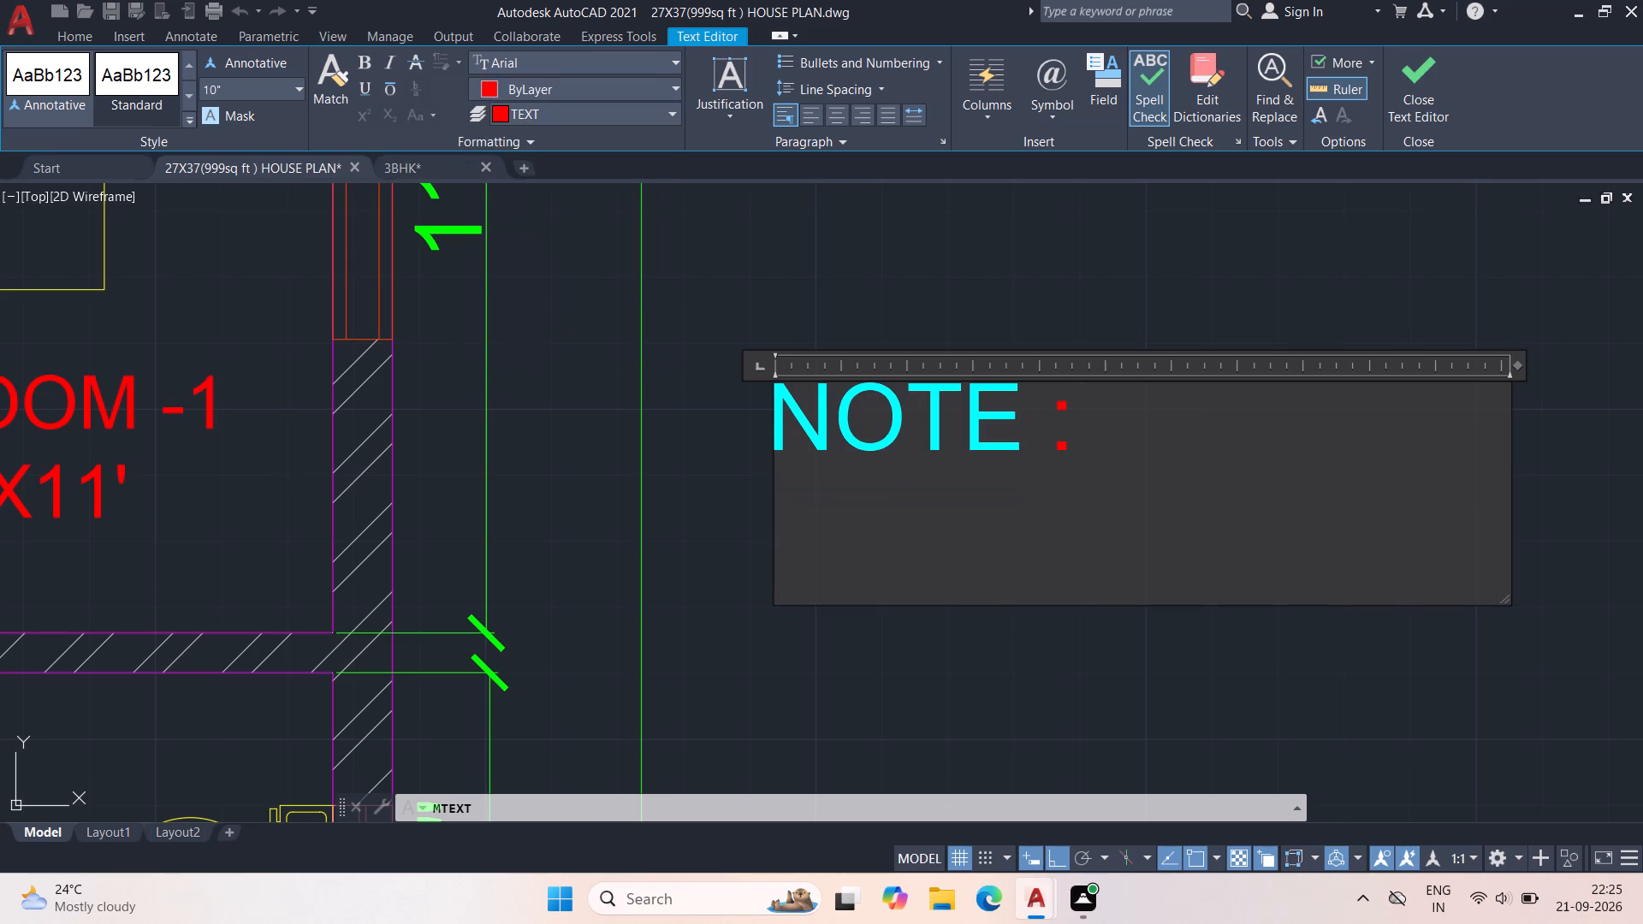
pyautogui.write('ALL')
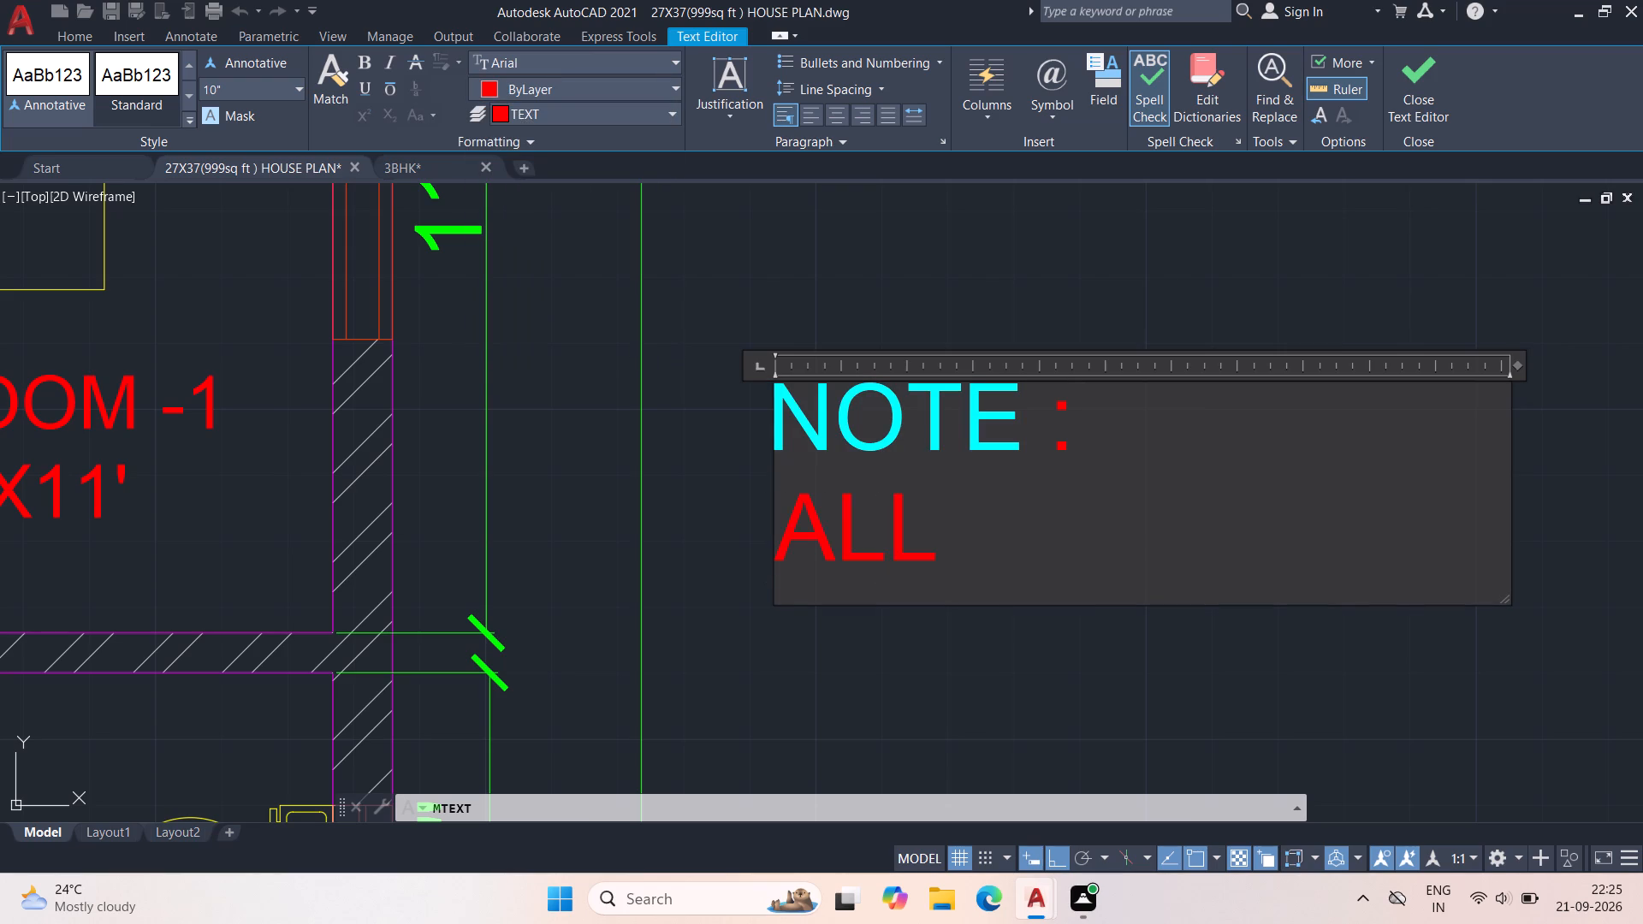
pyautogui.press('space')
pyautogui.write('EXTER')
pyautogui.write('IOR WALL THICKNESS')
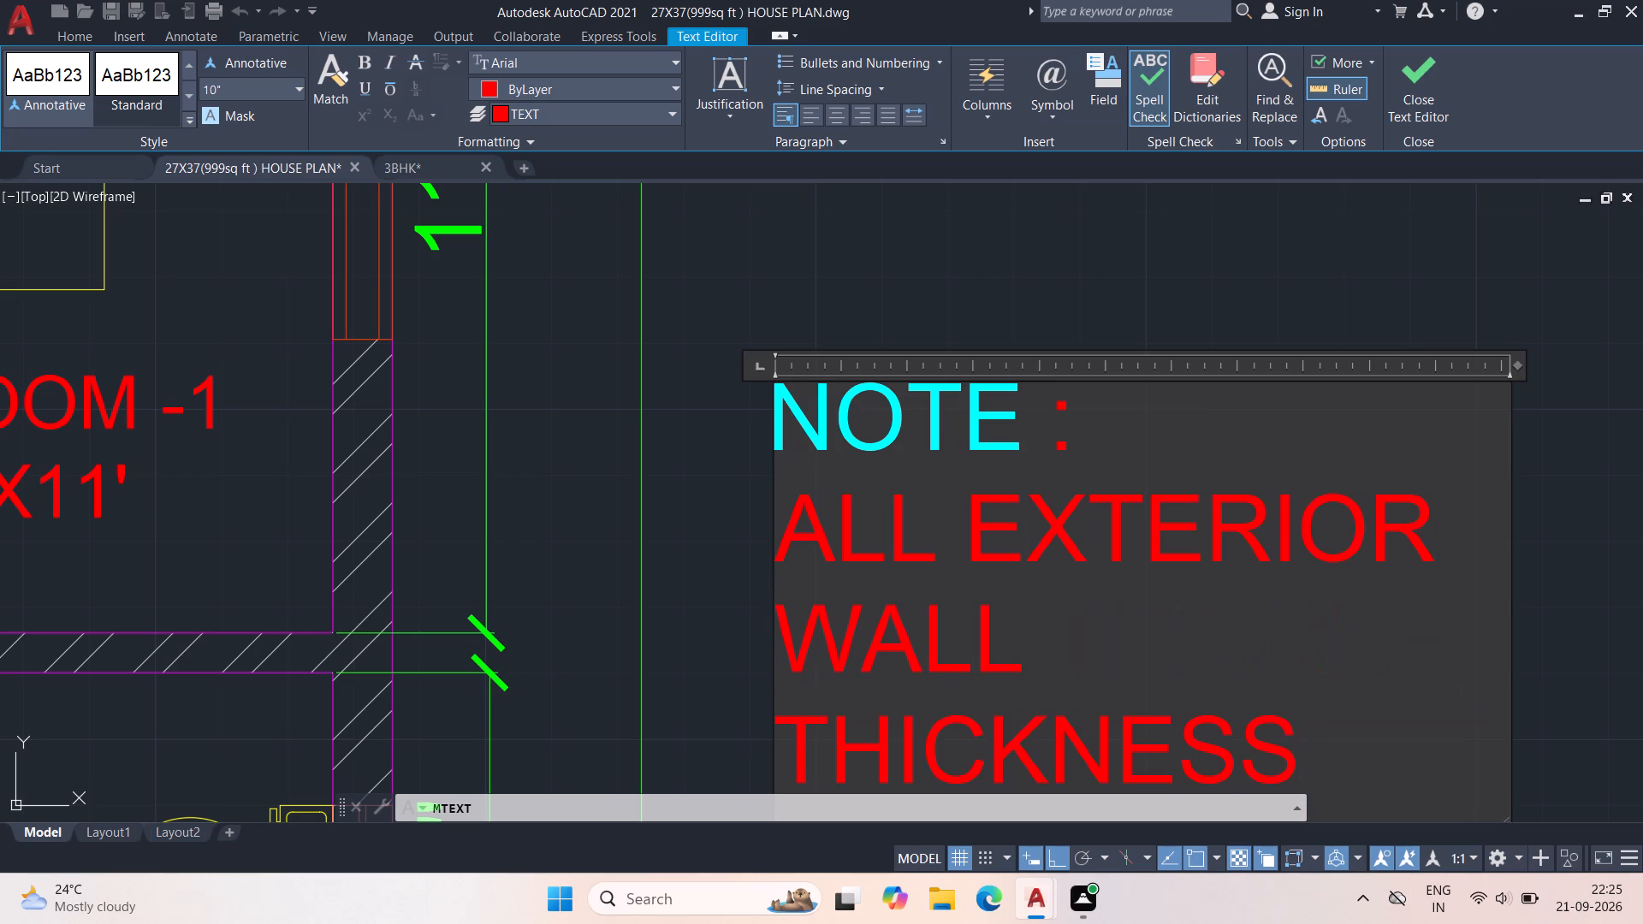
pyautogui.press('space')
pyautogui.write('IS')
pyautogui.press('space')
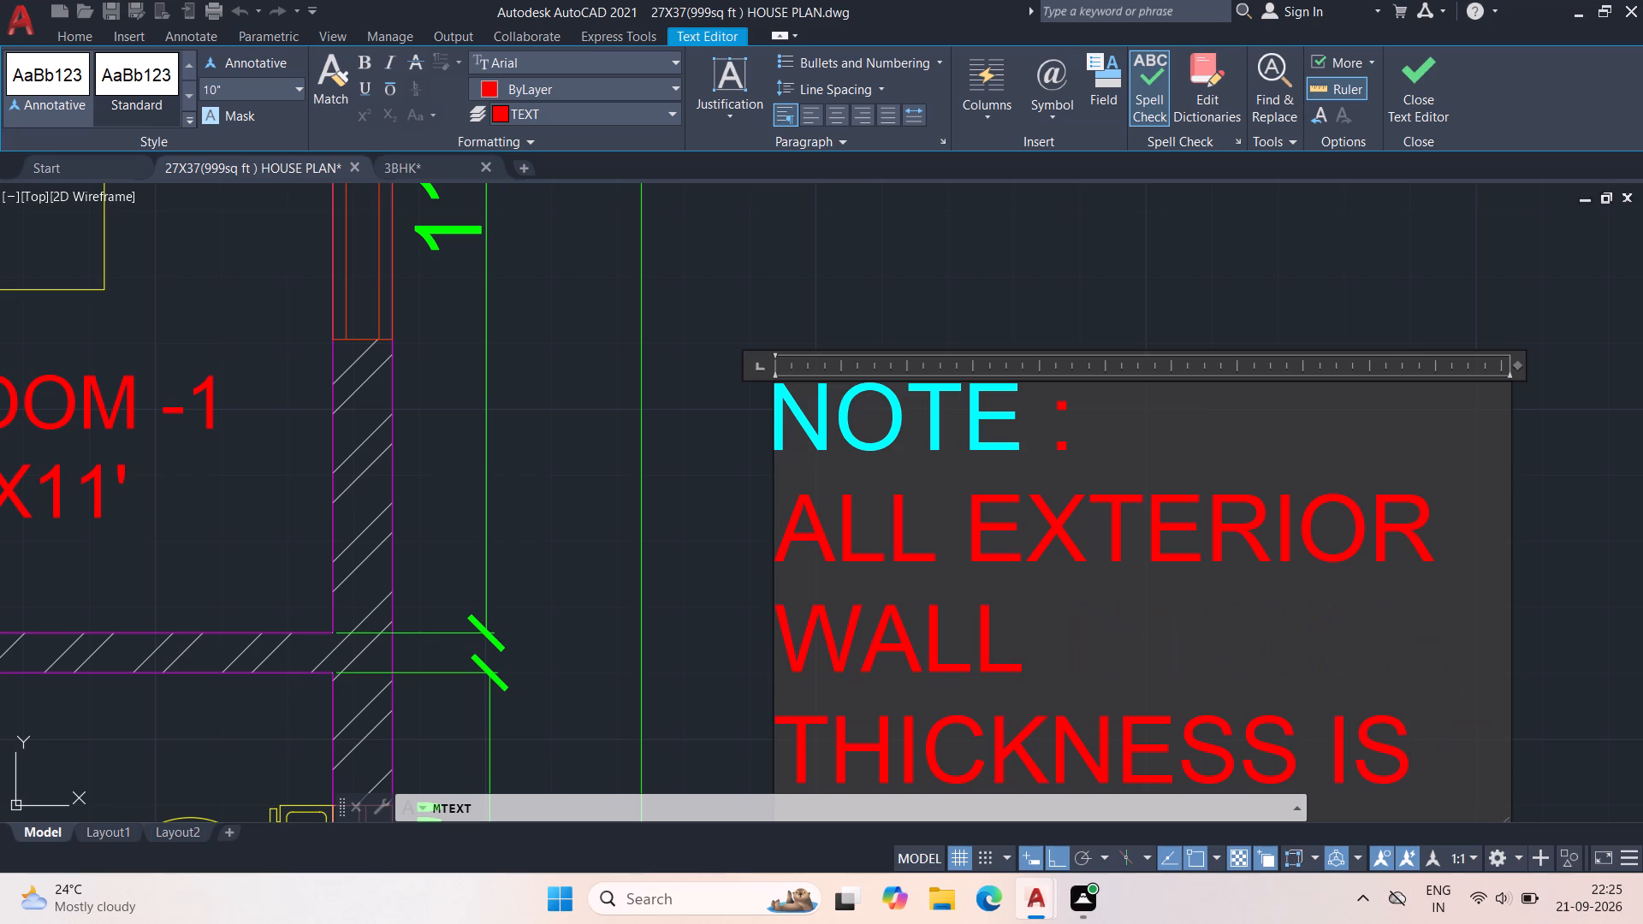
pyautogui.press('-')
pyautogui.press('space')
pyautogui.write('9"')
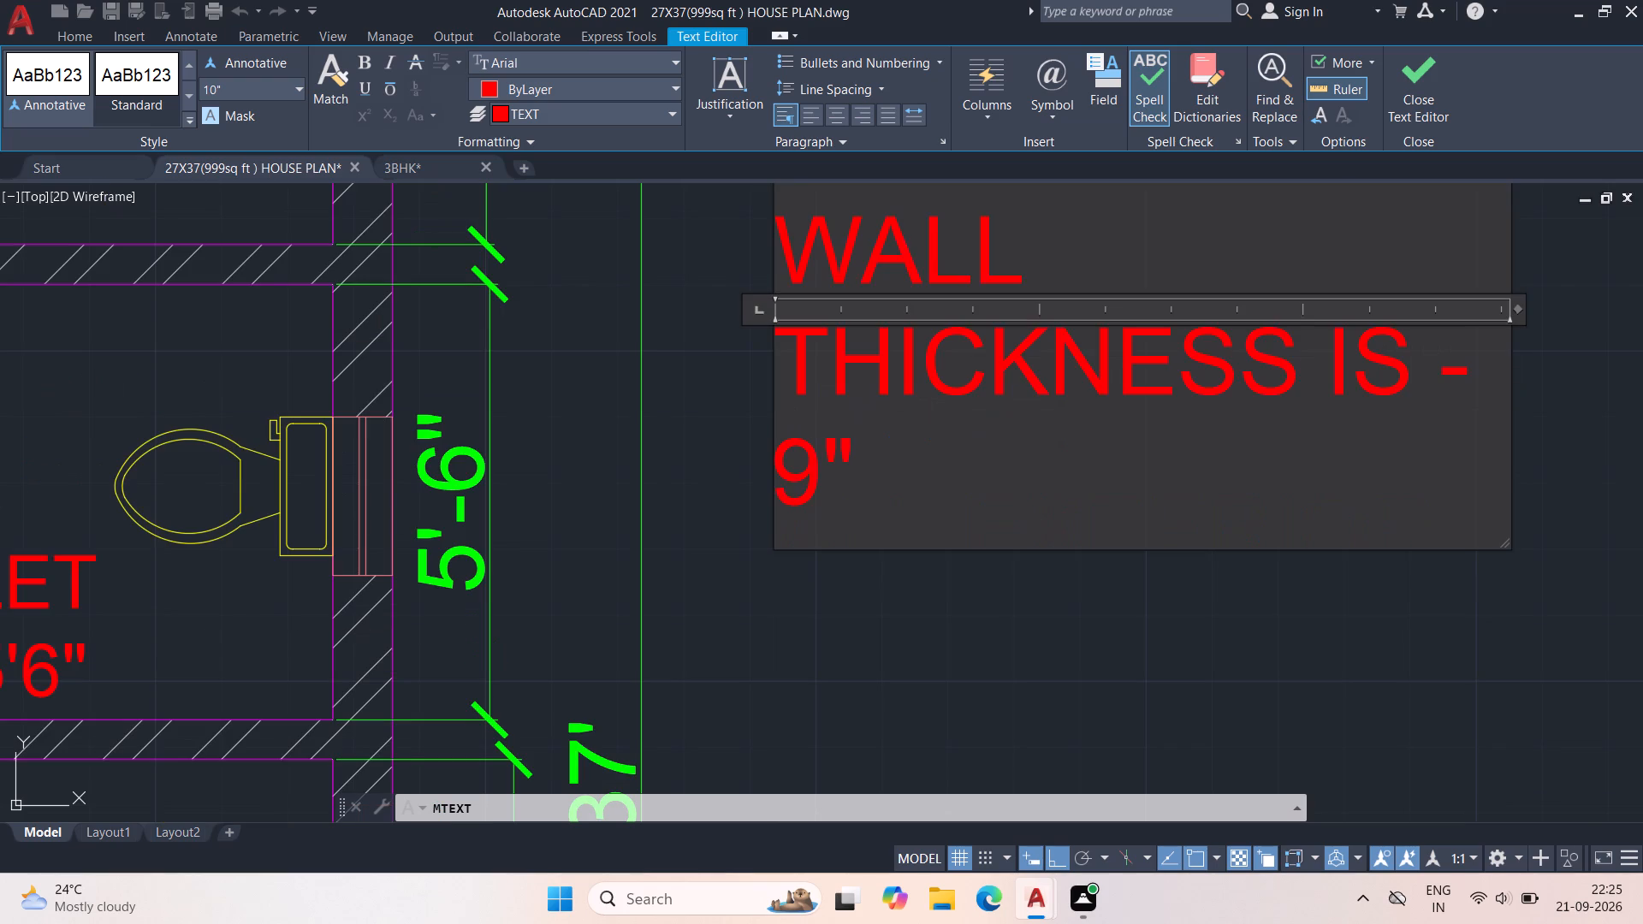
# Widen the note's text box until the exterior wall thickness sentence fits on a single line.
pyautogui.scroll(-2, 1259, 511)
pyautogui.moveTo(1245, 539); pyautogui.dragTo(921, 647, button='middle')
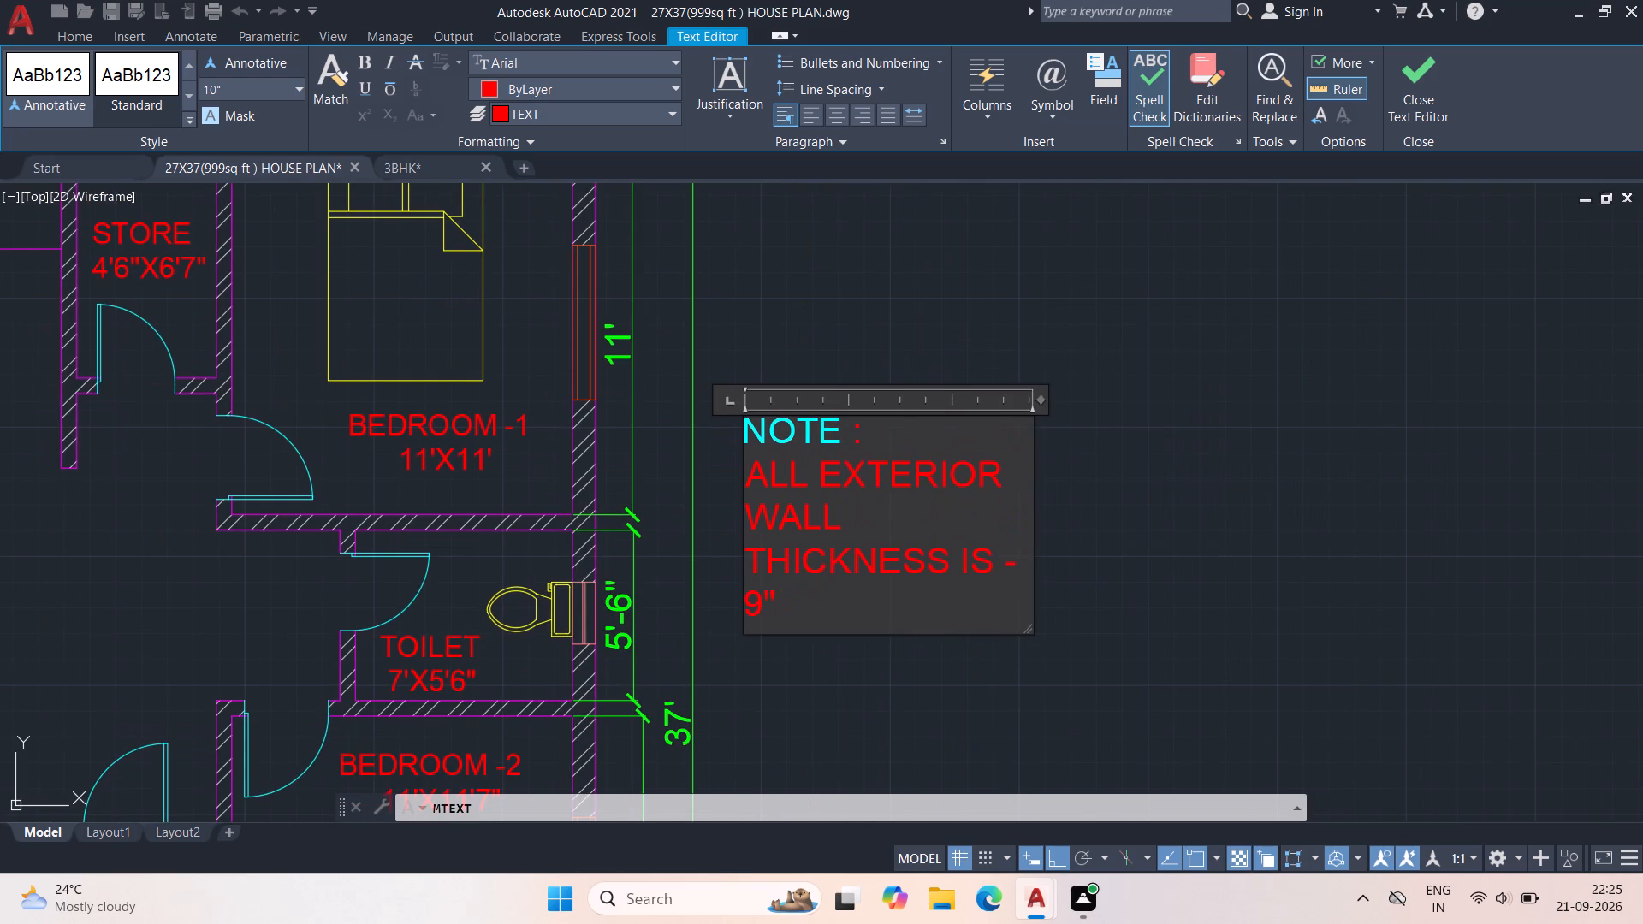
pyautogui.moveTo(1031, 603); pyautogui.dragTo(1377, 574)
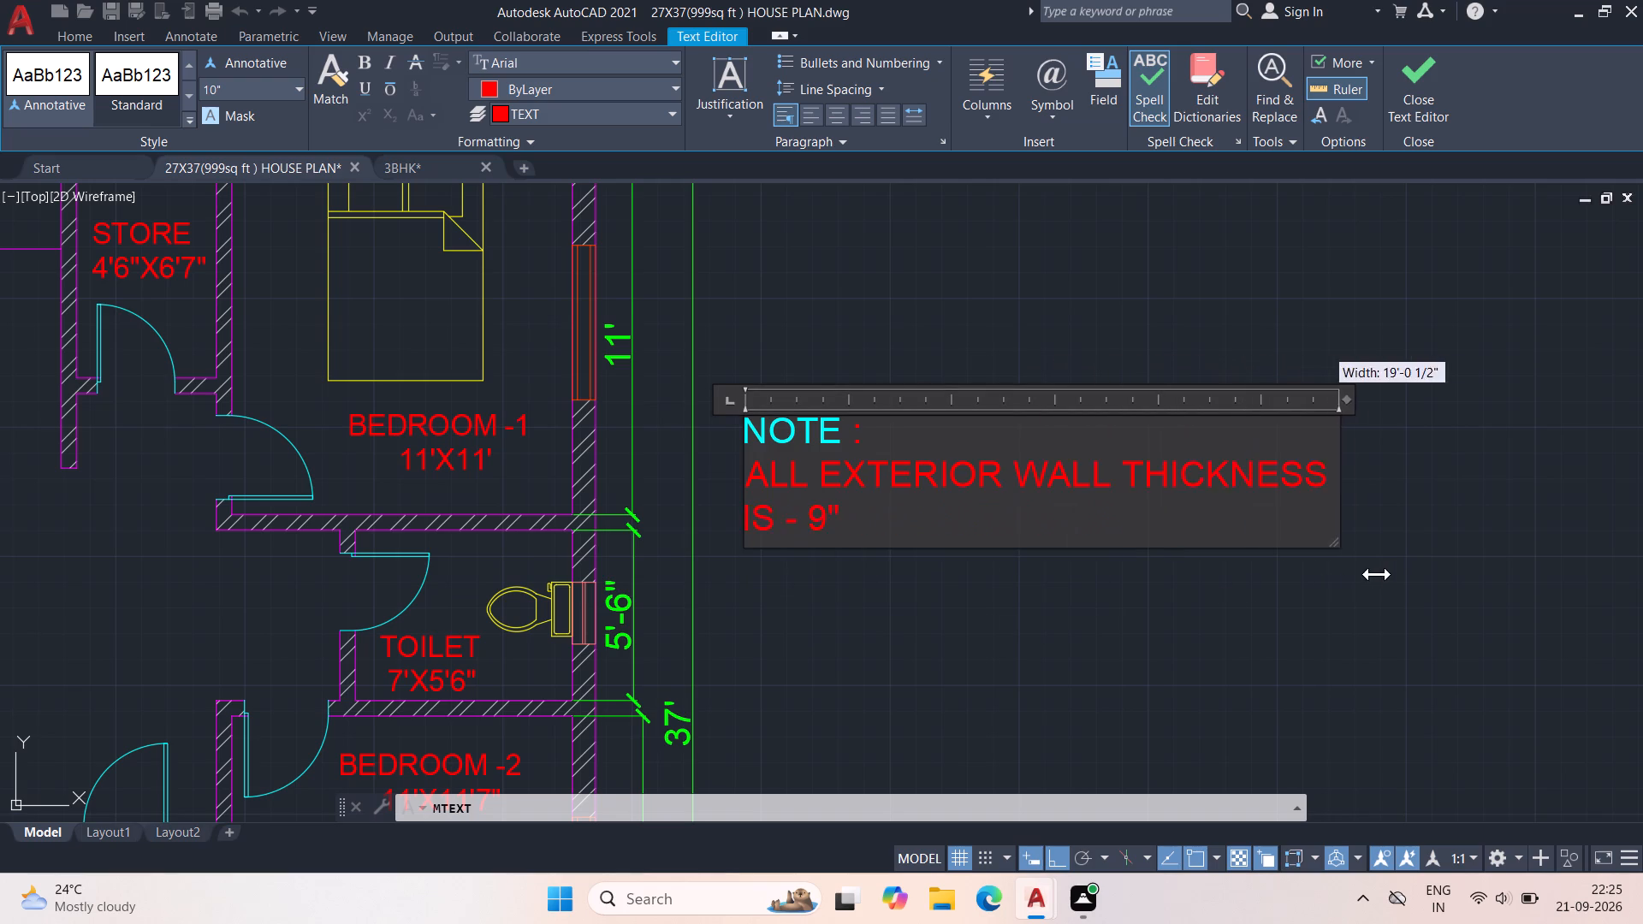
pyautogui.moveTo(1377, 574); pyautogui.dragTo(1495, 548)
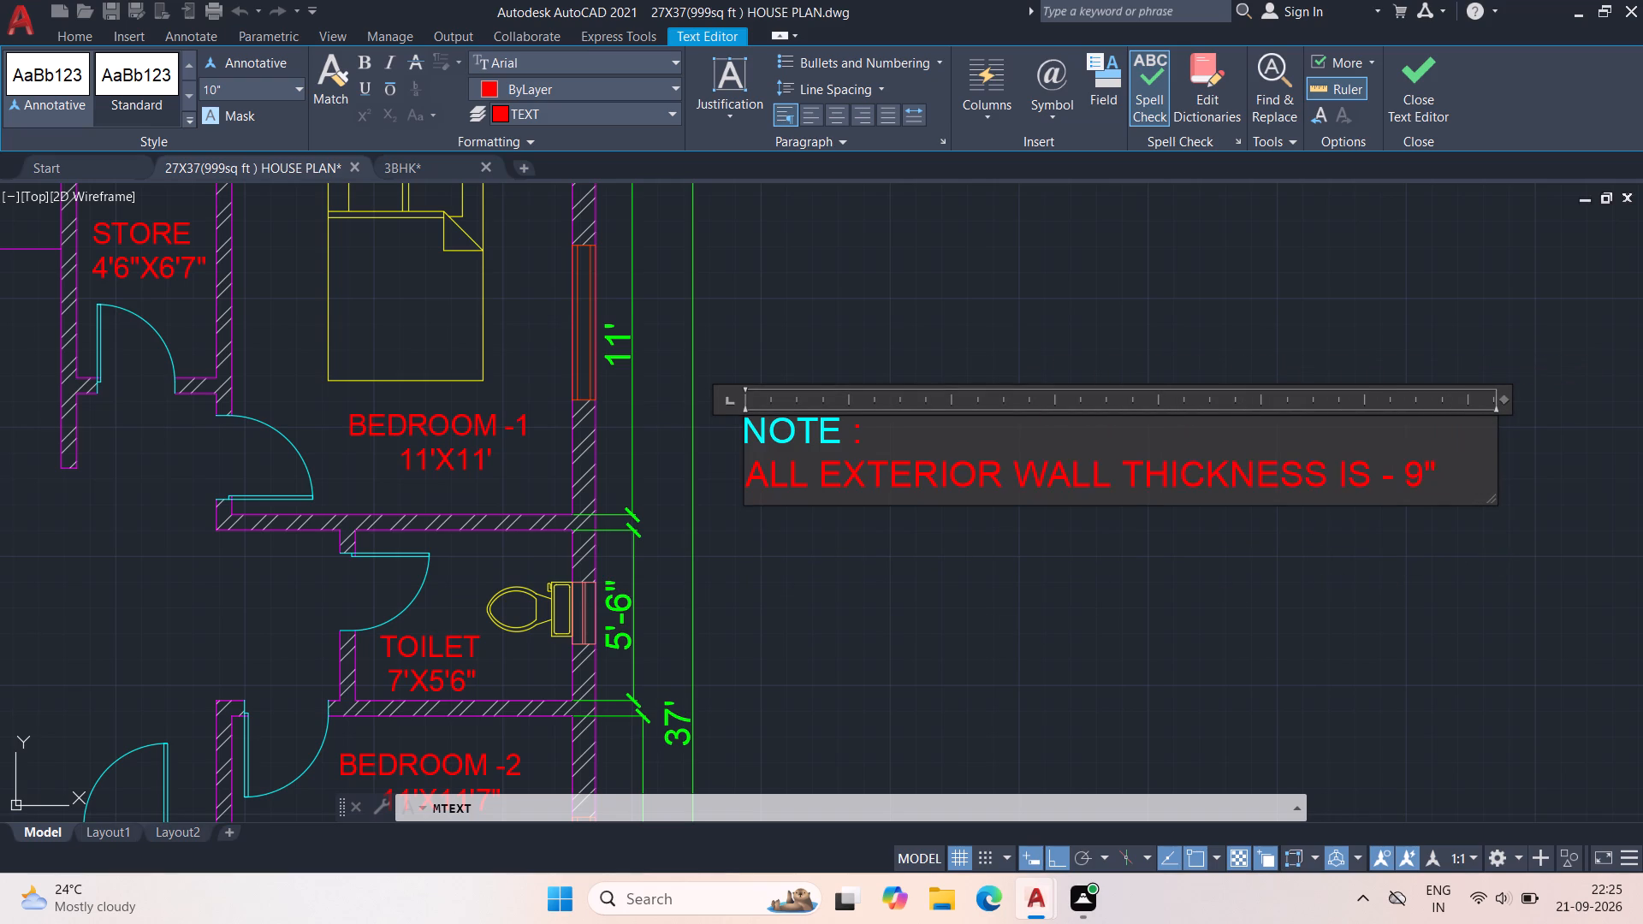
# Delete the word ALL from the start of the exterior wall thickness line.
pyautogui.click(816, 467)
pyautogui.press('BackSpace')
pyautogui.press('BackSpace')
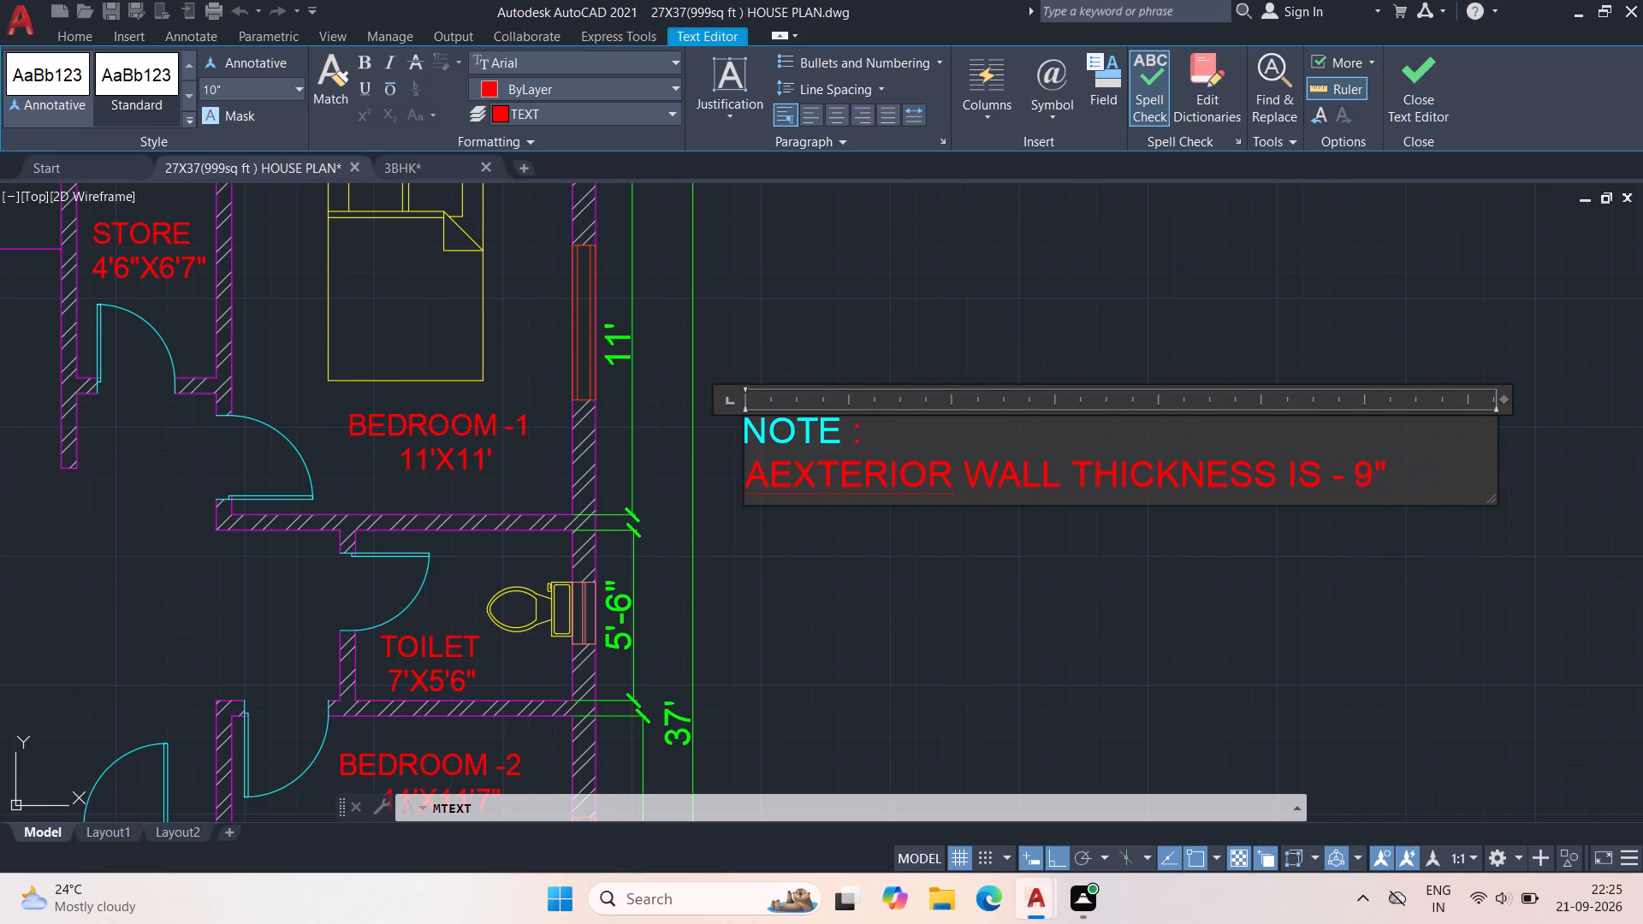
pyautogui.press('BackSpace')
pyautogui.press('BackSpace')
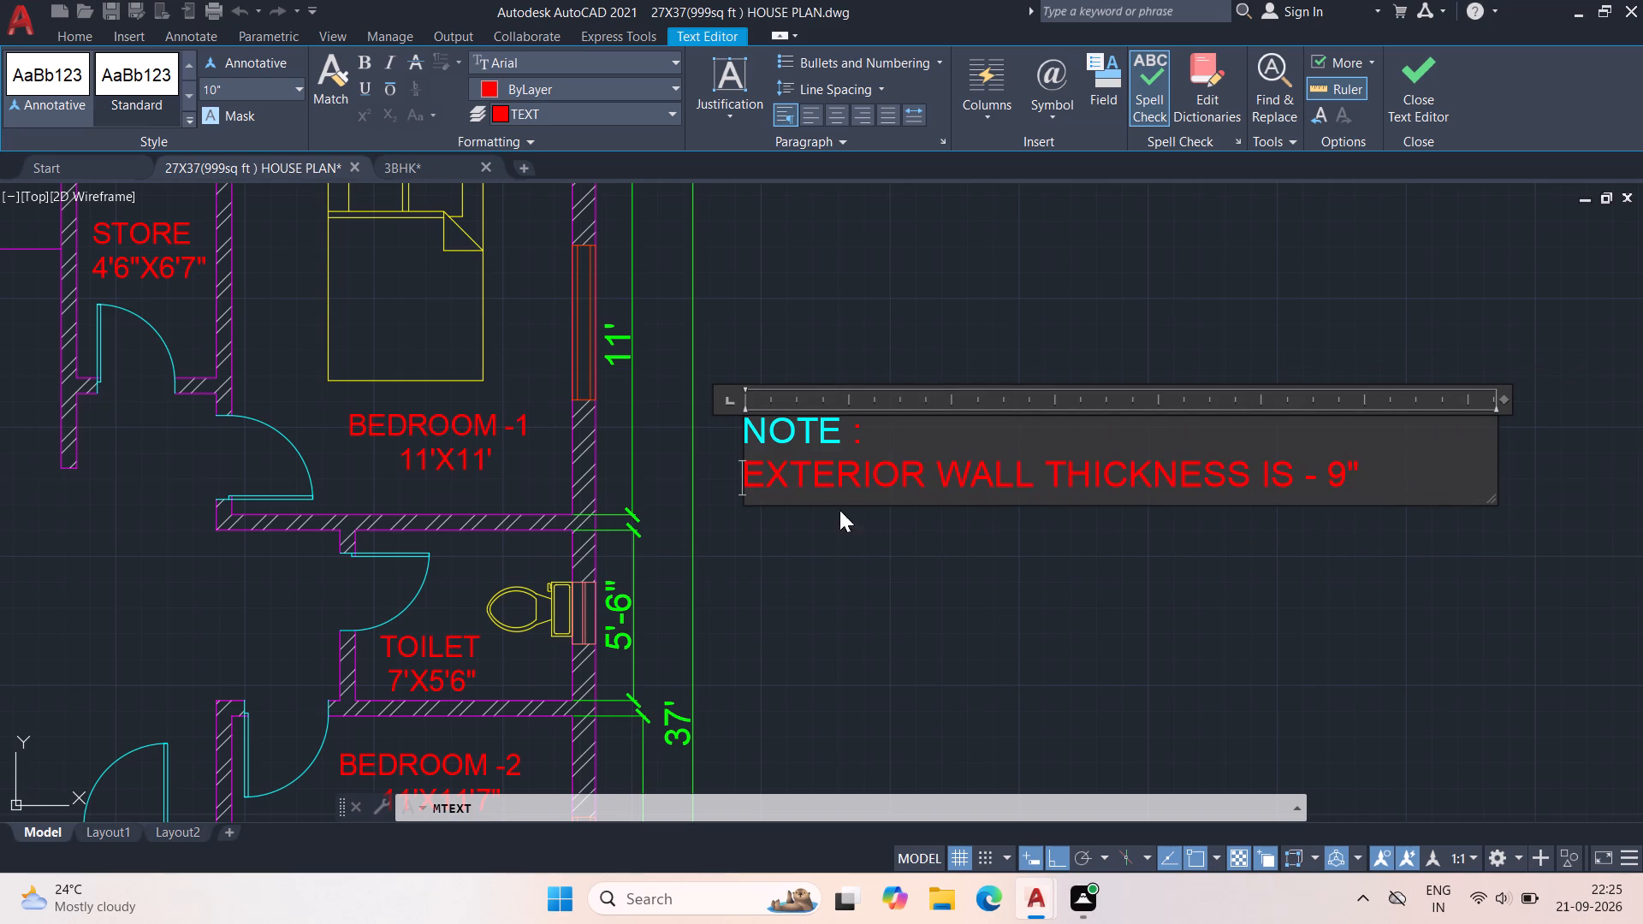
# Add the line "INTERIOR WALL THICKNESS IS - 6"" below the exterior wall thickness line.
pyautogui.click(1386, 487)
pyautogui.press('Return')
pyautogui.write('INTERIOR')
pyautogui.press('space')
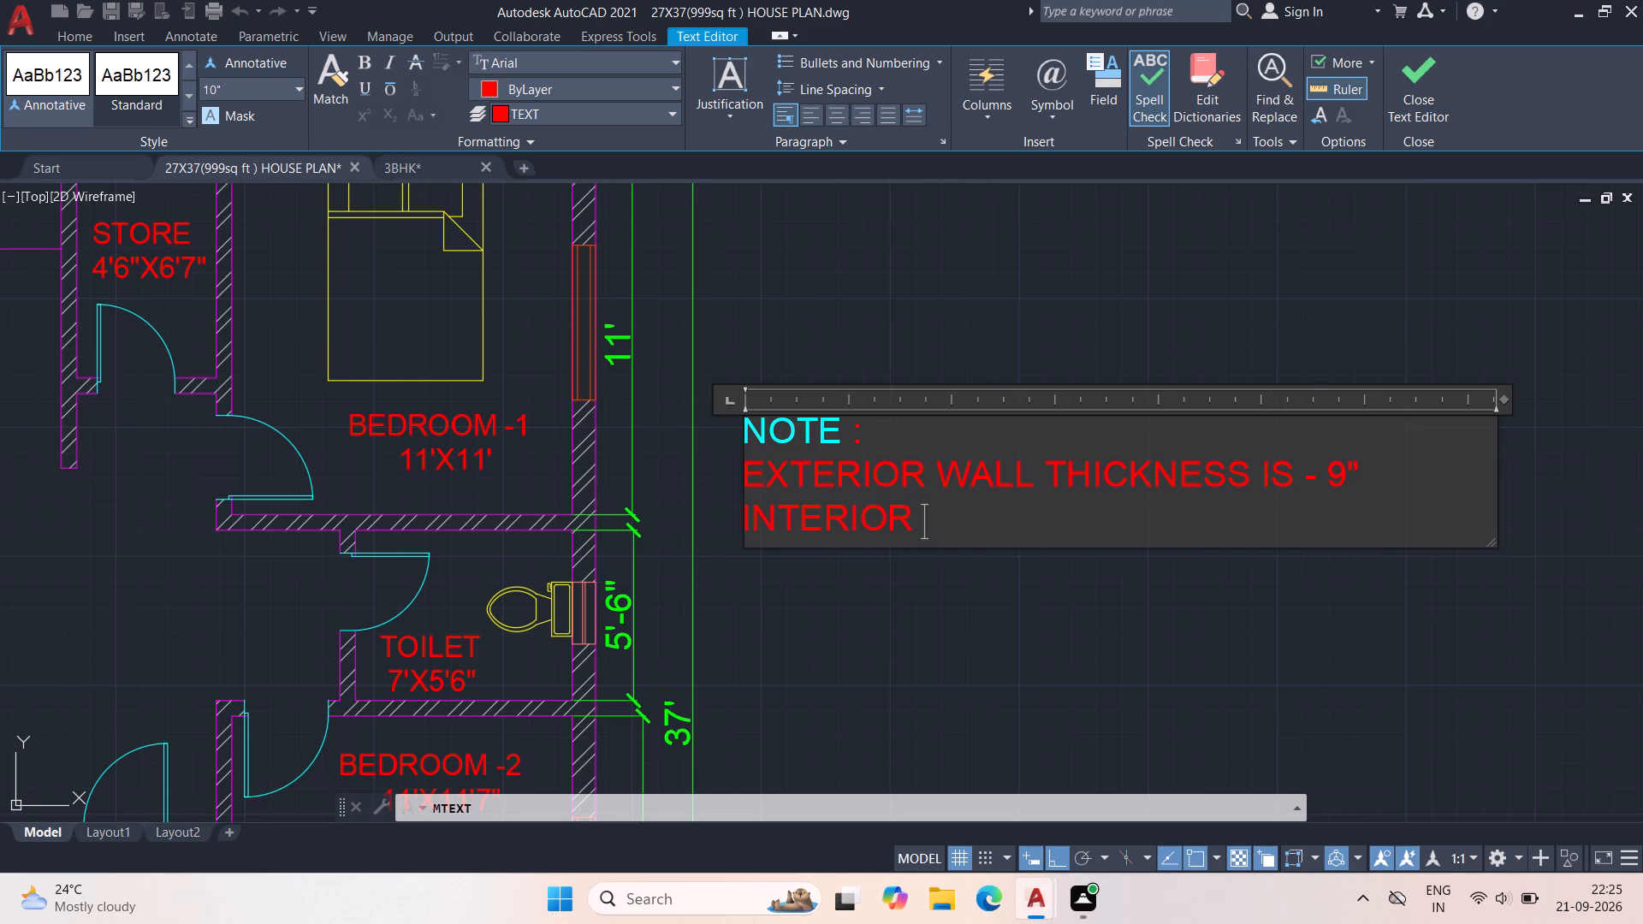
pyautogui.write('WALL')
pyautogui.press('space')
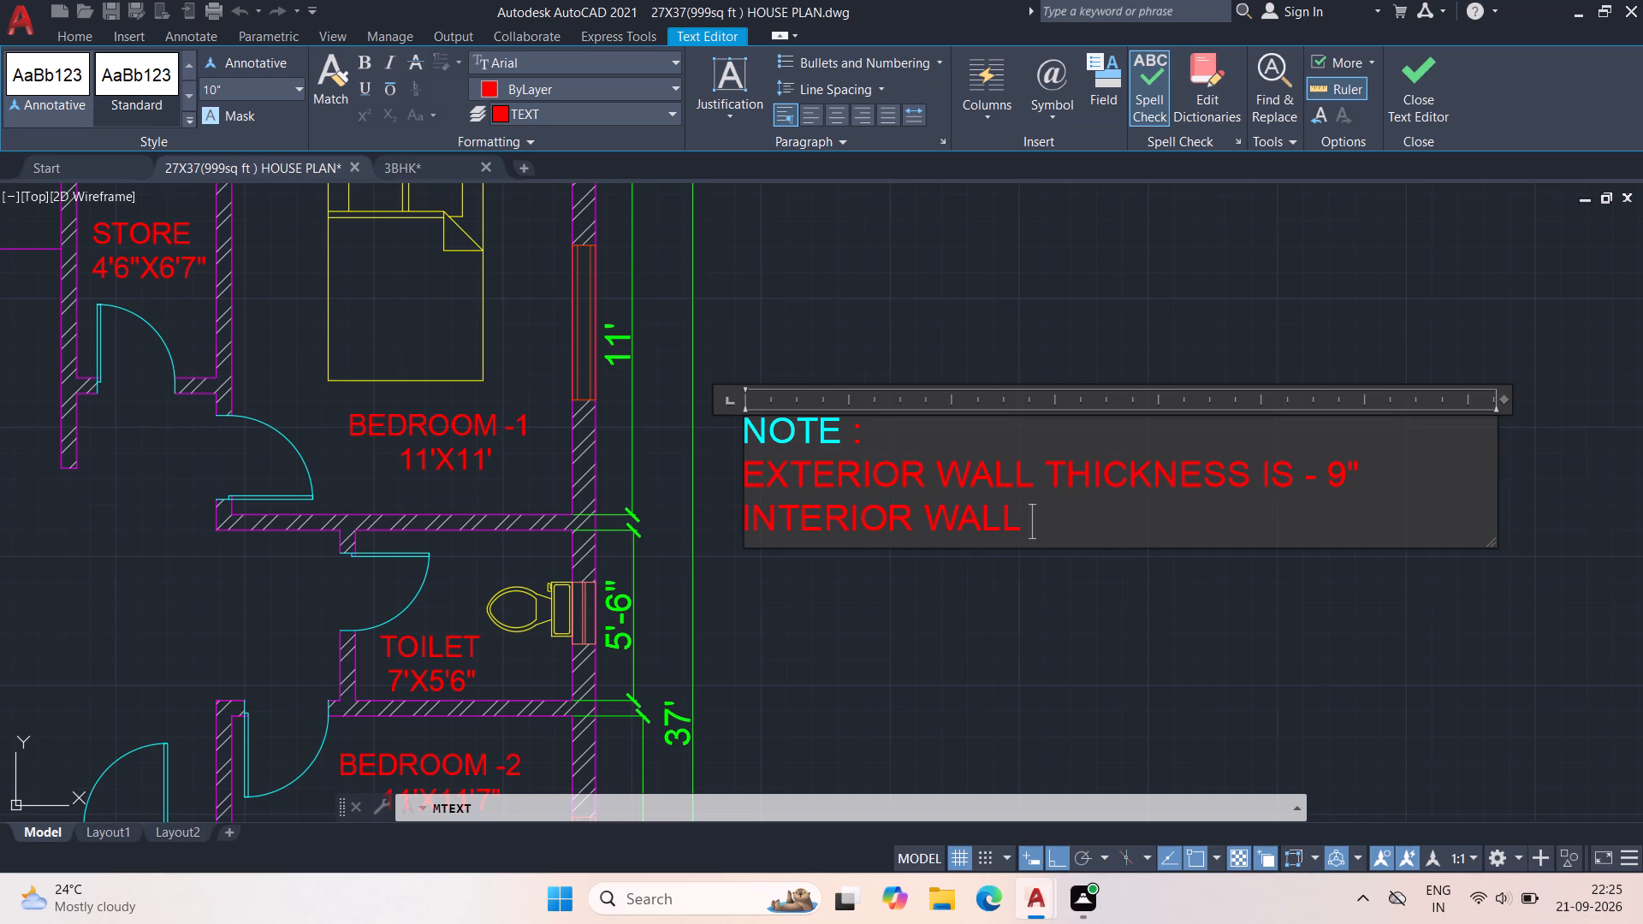
pyautogui.write('THICKNES')
pyautogui.press('space')
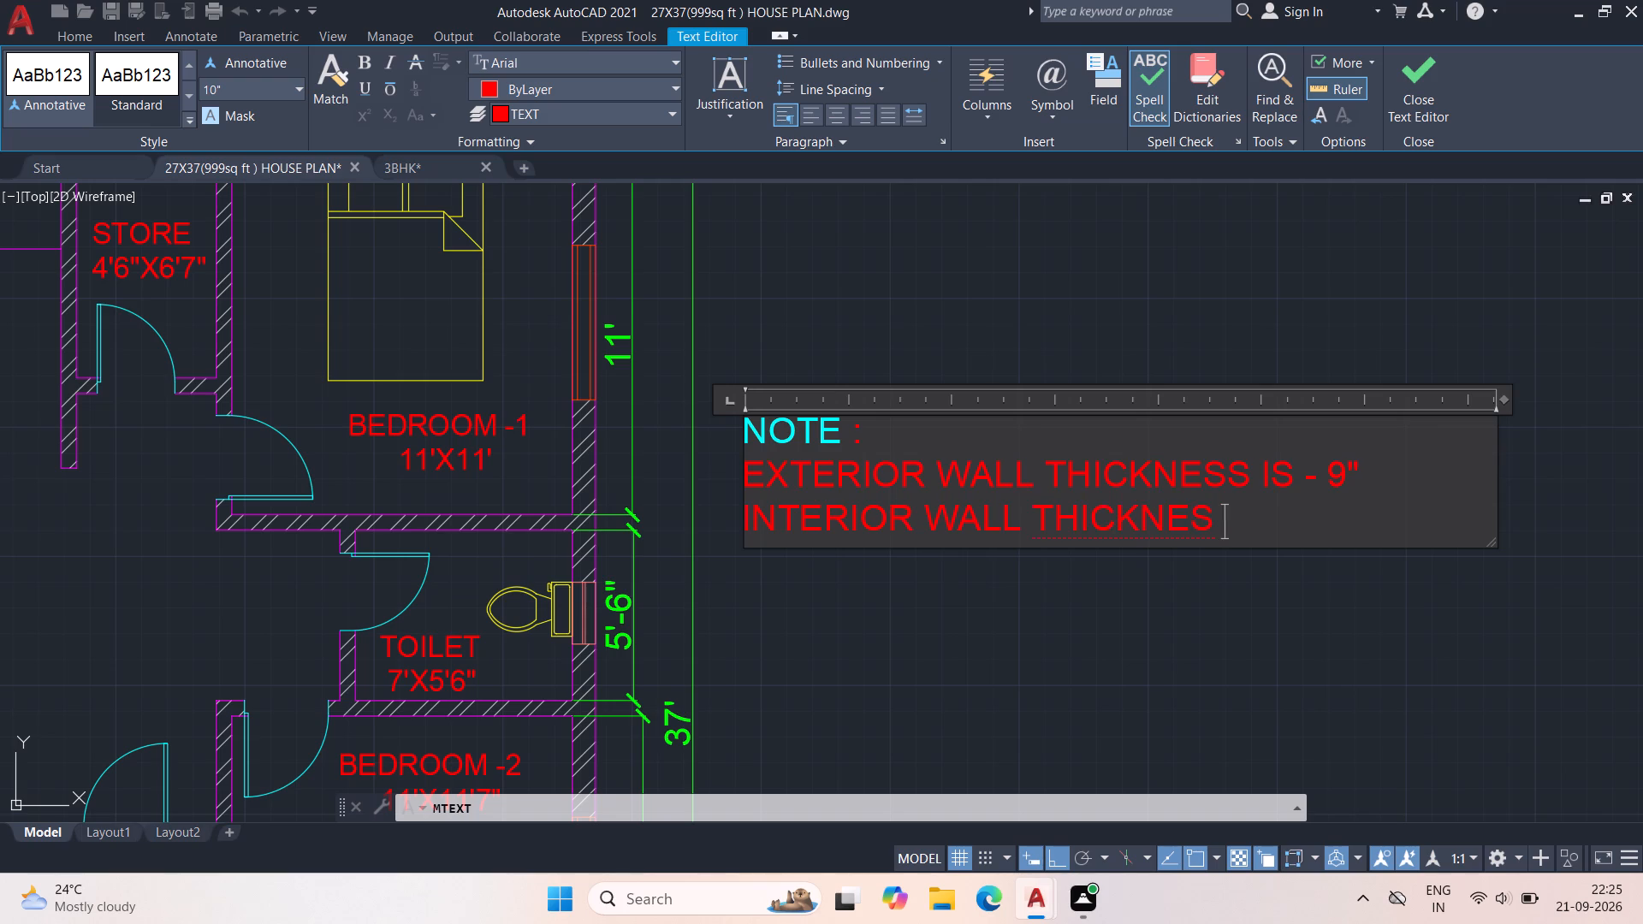
pyautogui.press('BackSpace')
pyautogui.write('S IS')
pyautogui.press('space')
pyautogui.press('-')
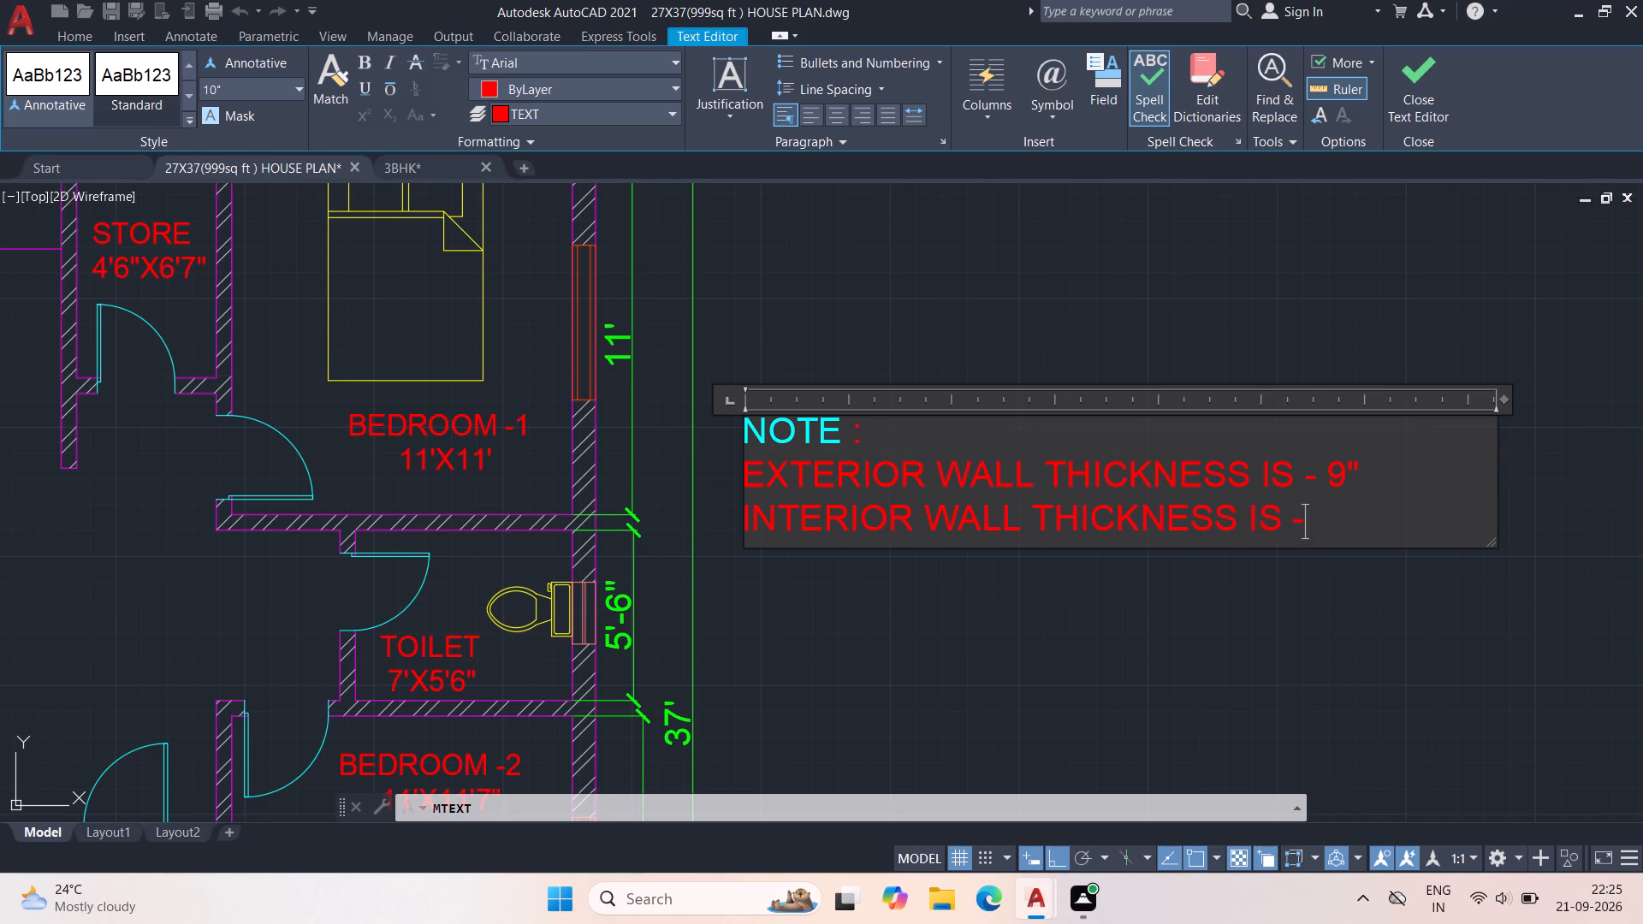
pyautogui.press('space')
pyautogui.write('6')
pyautogui.hotkey('shift', '"')
# Insert an extra space before and after WALL in both thickness lines and finish the note text.
pyautogui.click(931, 469)
pyautogui.press('space')
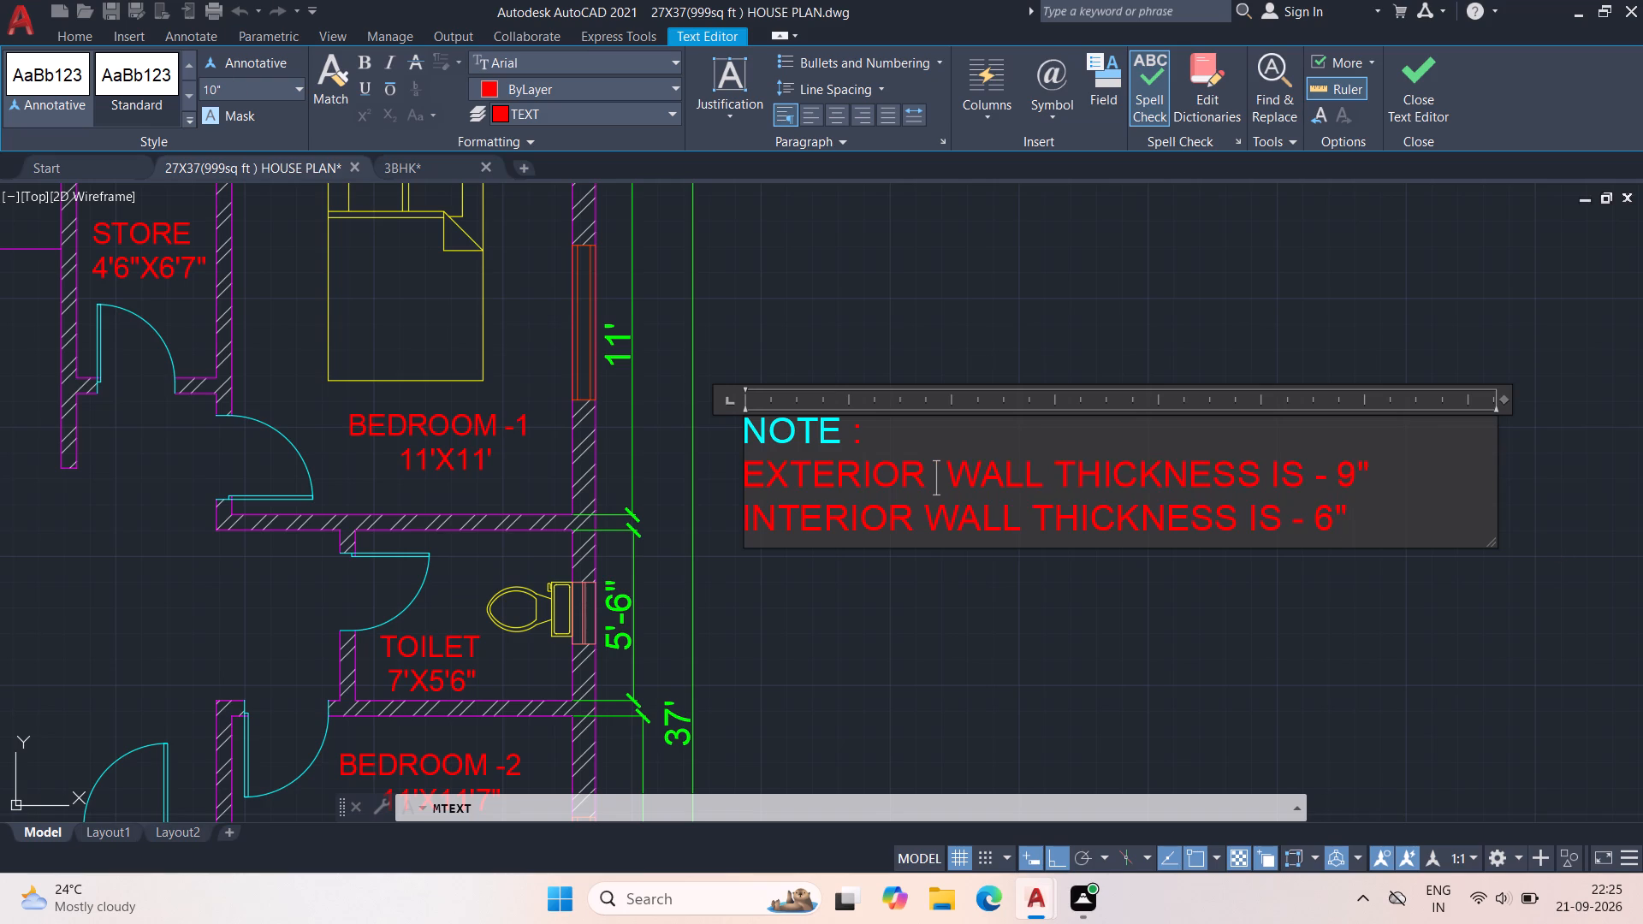
pyautogui.click(926, 515)
pyautogui.press('space')
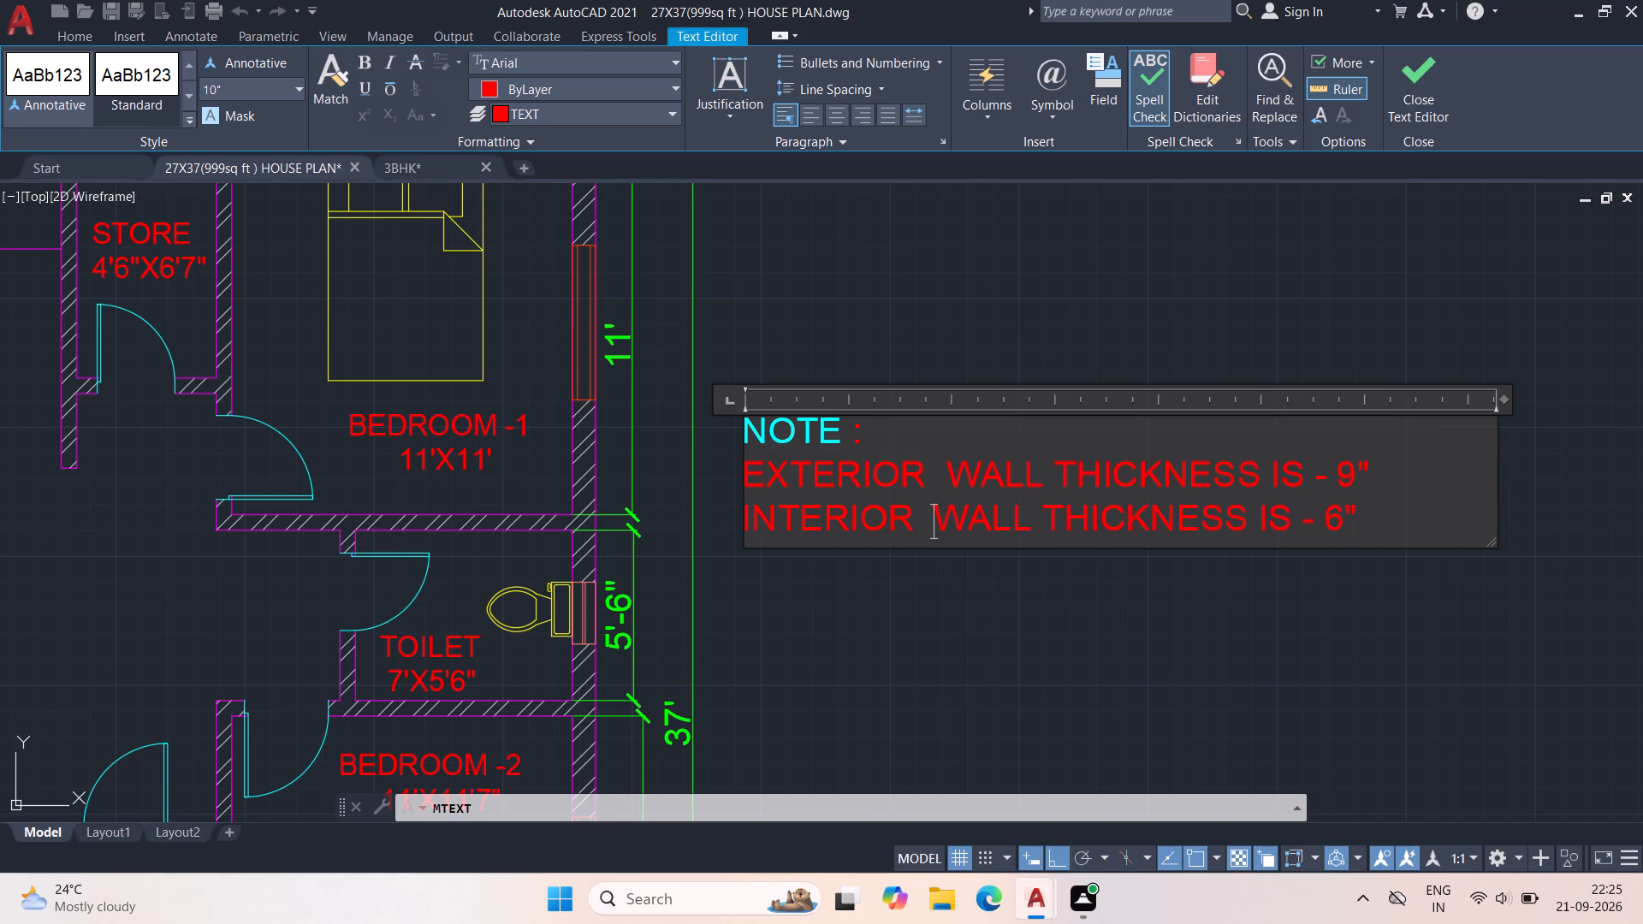
pyautogui.click(1041, 520)
pyautogui.press('space')
pyautogui.click(1056, 465)
pyautogui.press('space')
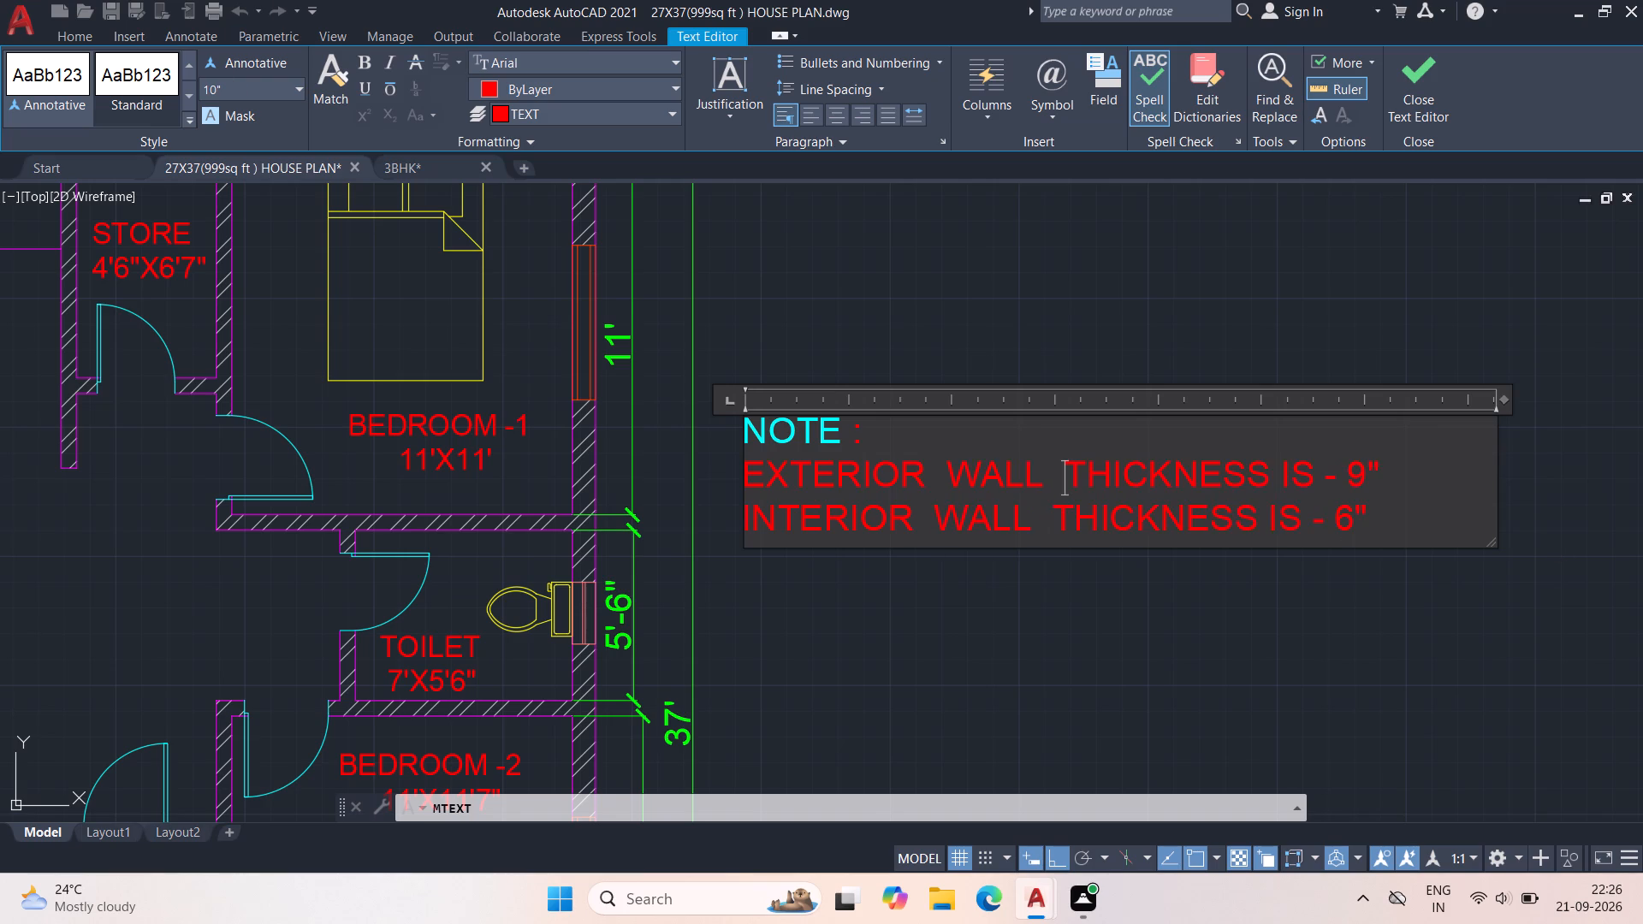
pyautogui.click(1011, 764)
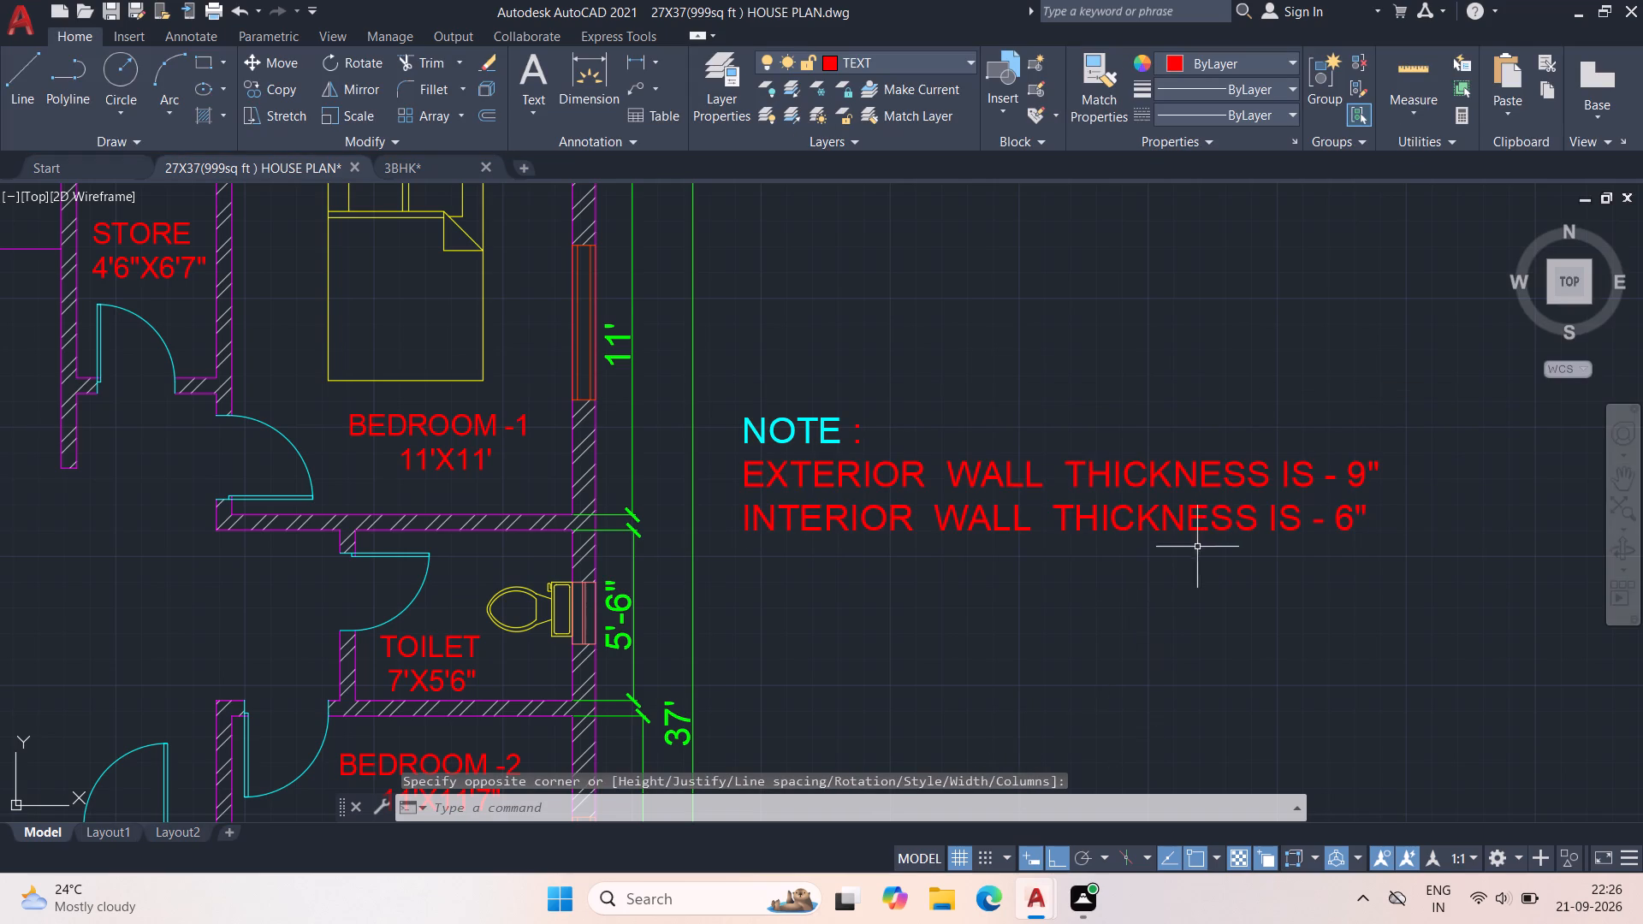
# Reopen the note for editing and insert an extra space before IS in both thickness lines.
pyautogui.doubleClick(1216, 502)
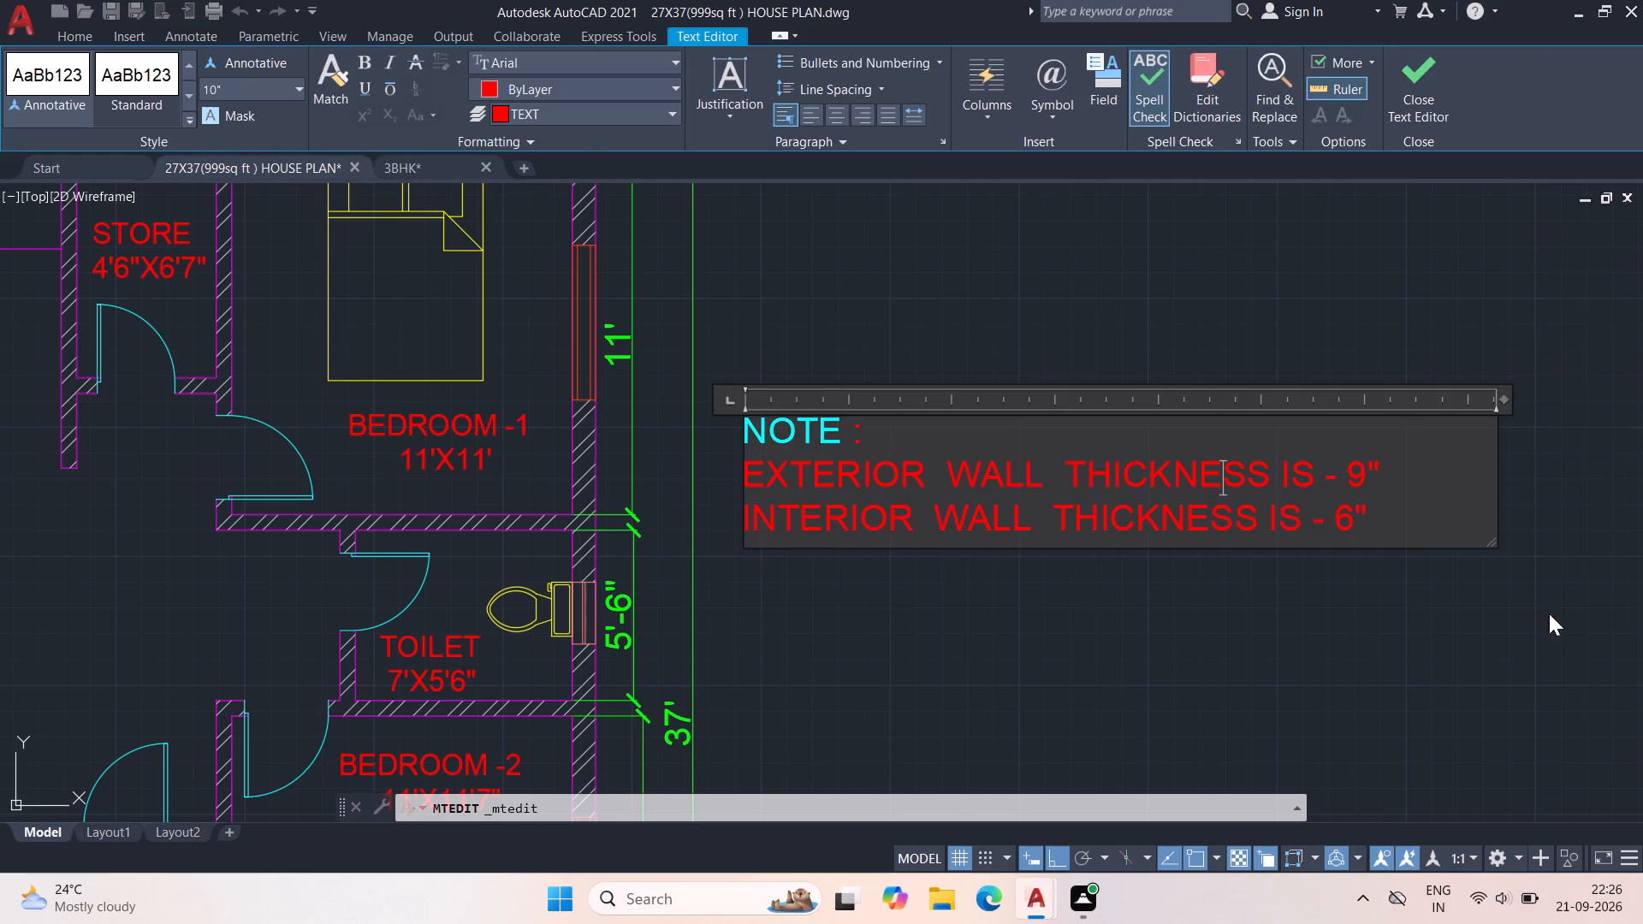
pyautogui.click(1278, 483)
pyautogui.press('space')
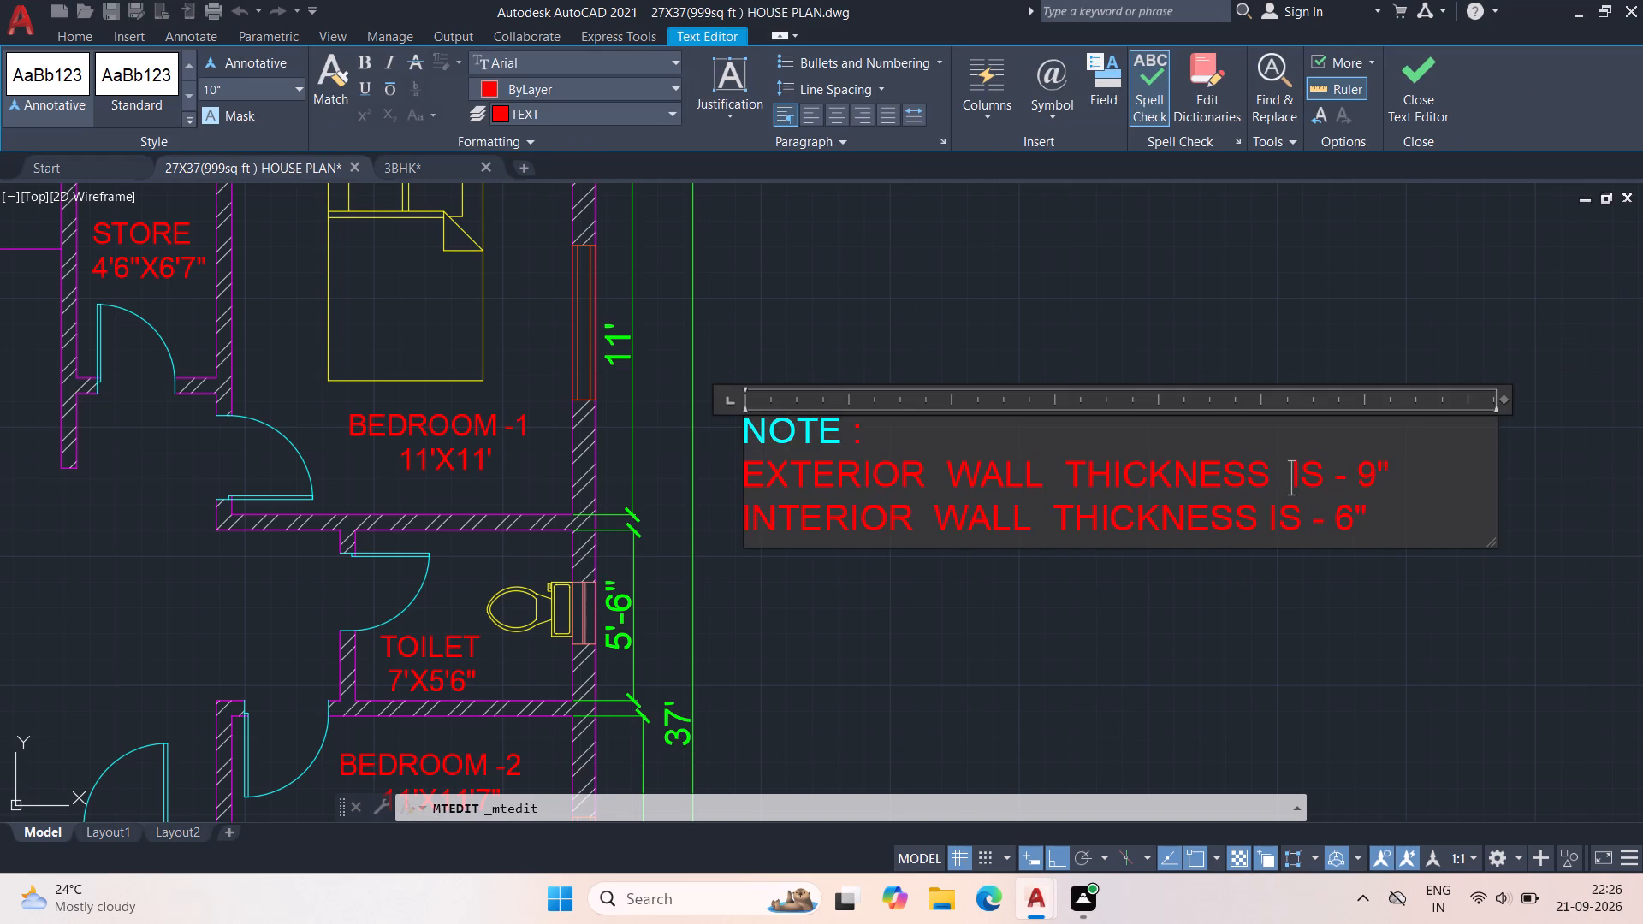
pyautogui.click(1266, 519)
pyautogui.press('space')
pyautogui.click(1261, 599)
# On the WALLS layer, draw a line south from the front wall about 9" west of the entrance door, continuing east about 10'-6".
pyautogui.scroll(-1, 1046, 616)
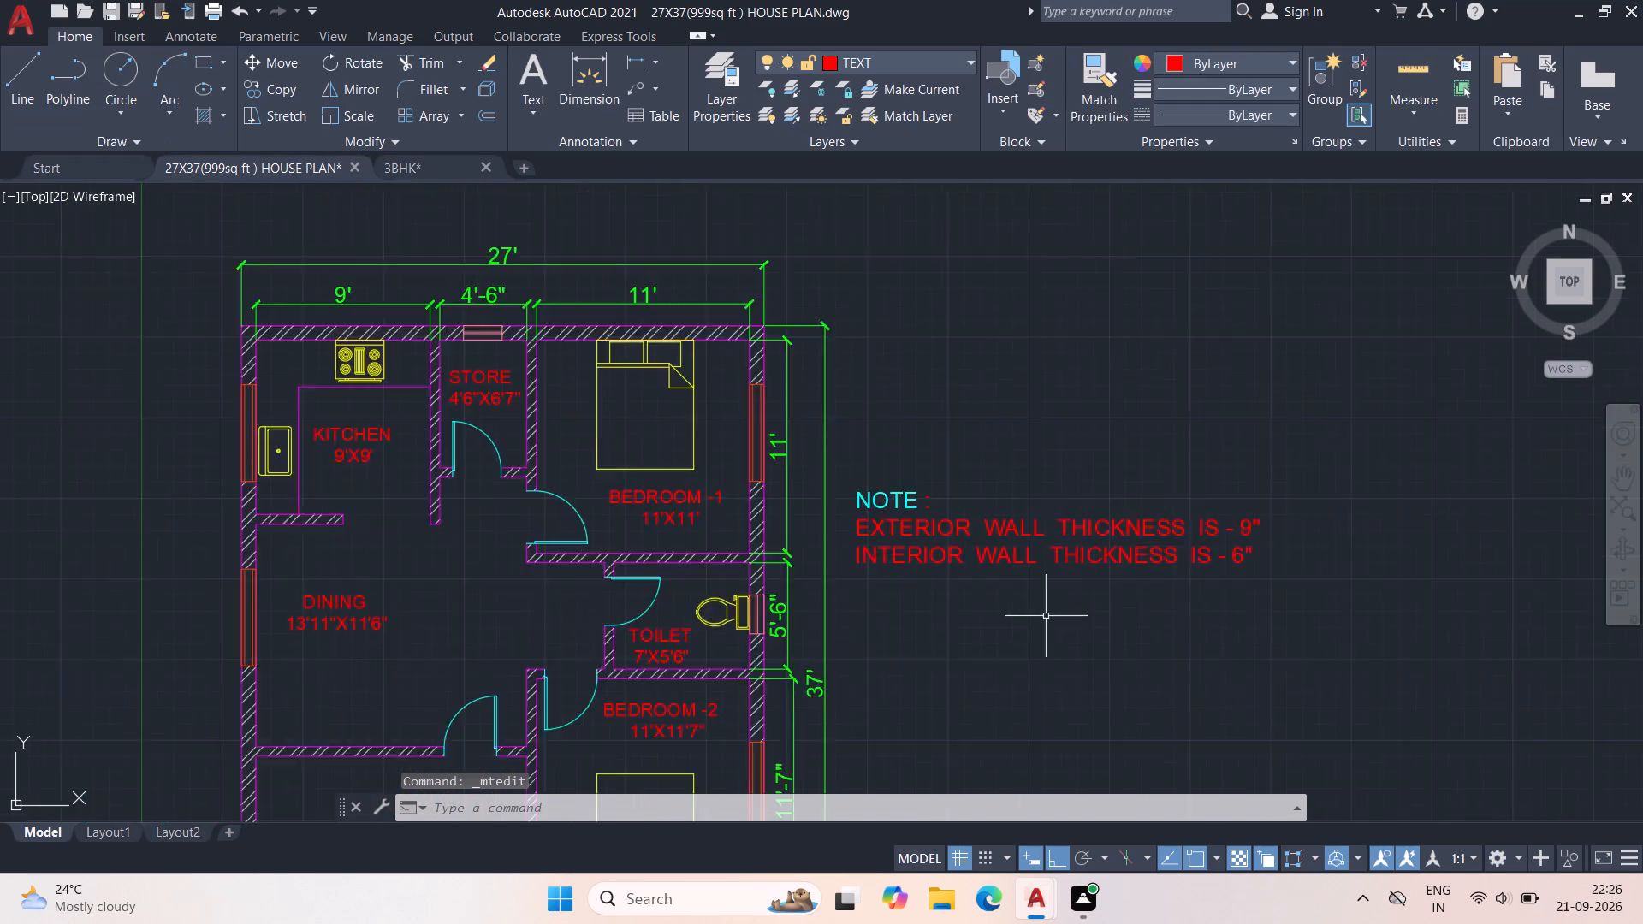
pyautogui.scroll(-1, 1046, 616)
pyautogui.moveTo(1012, 664); pyautogui.dragTo(1040, 540, button='middle')
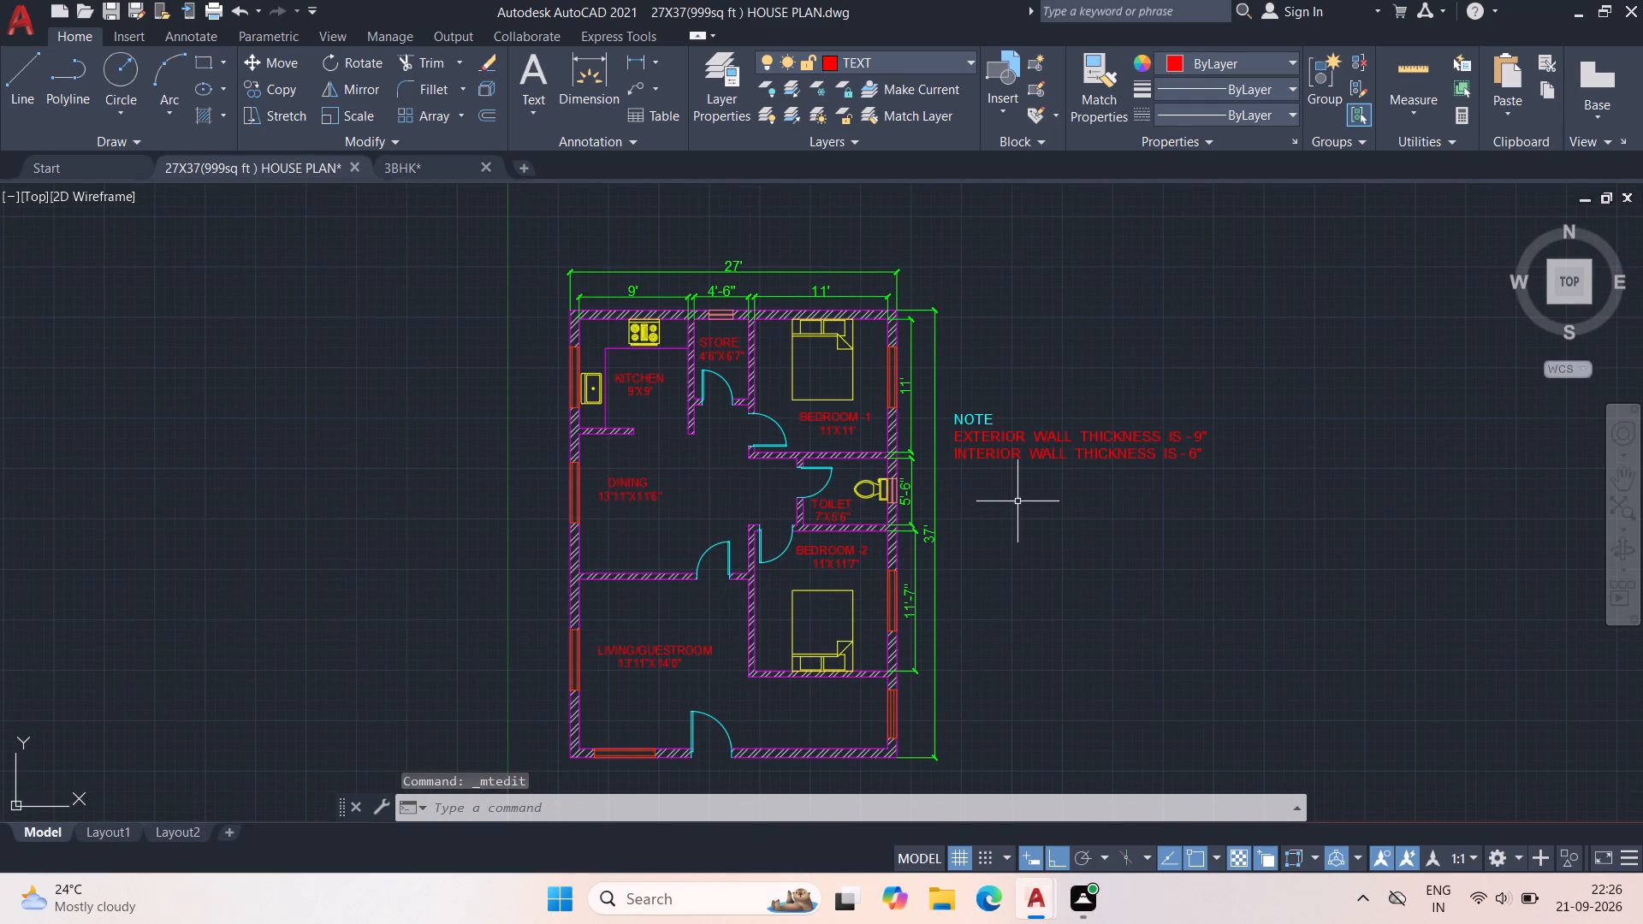
pyautogui.moveTo(1018, 502); pyautogui.dragTo(1031, 509, button='middle')
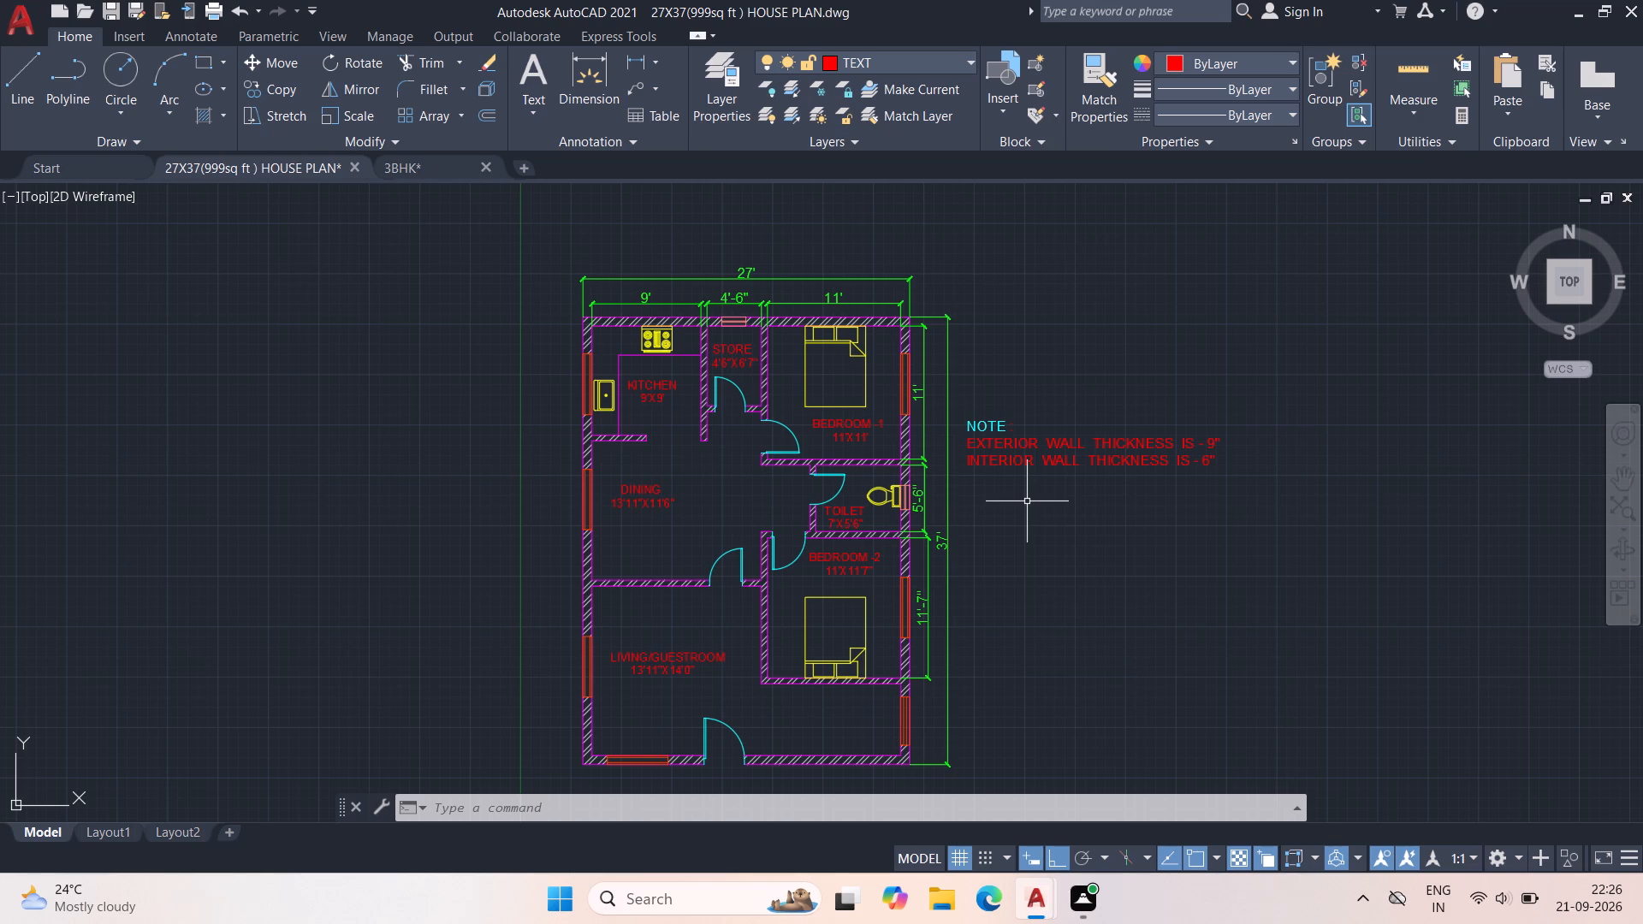
pyautogui.moveTo(1030, 504); pyautogui.dragTo(1027, 367, button='middle')
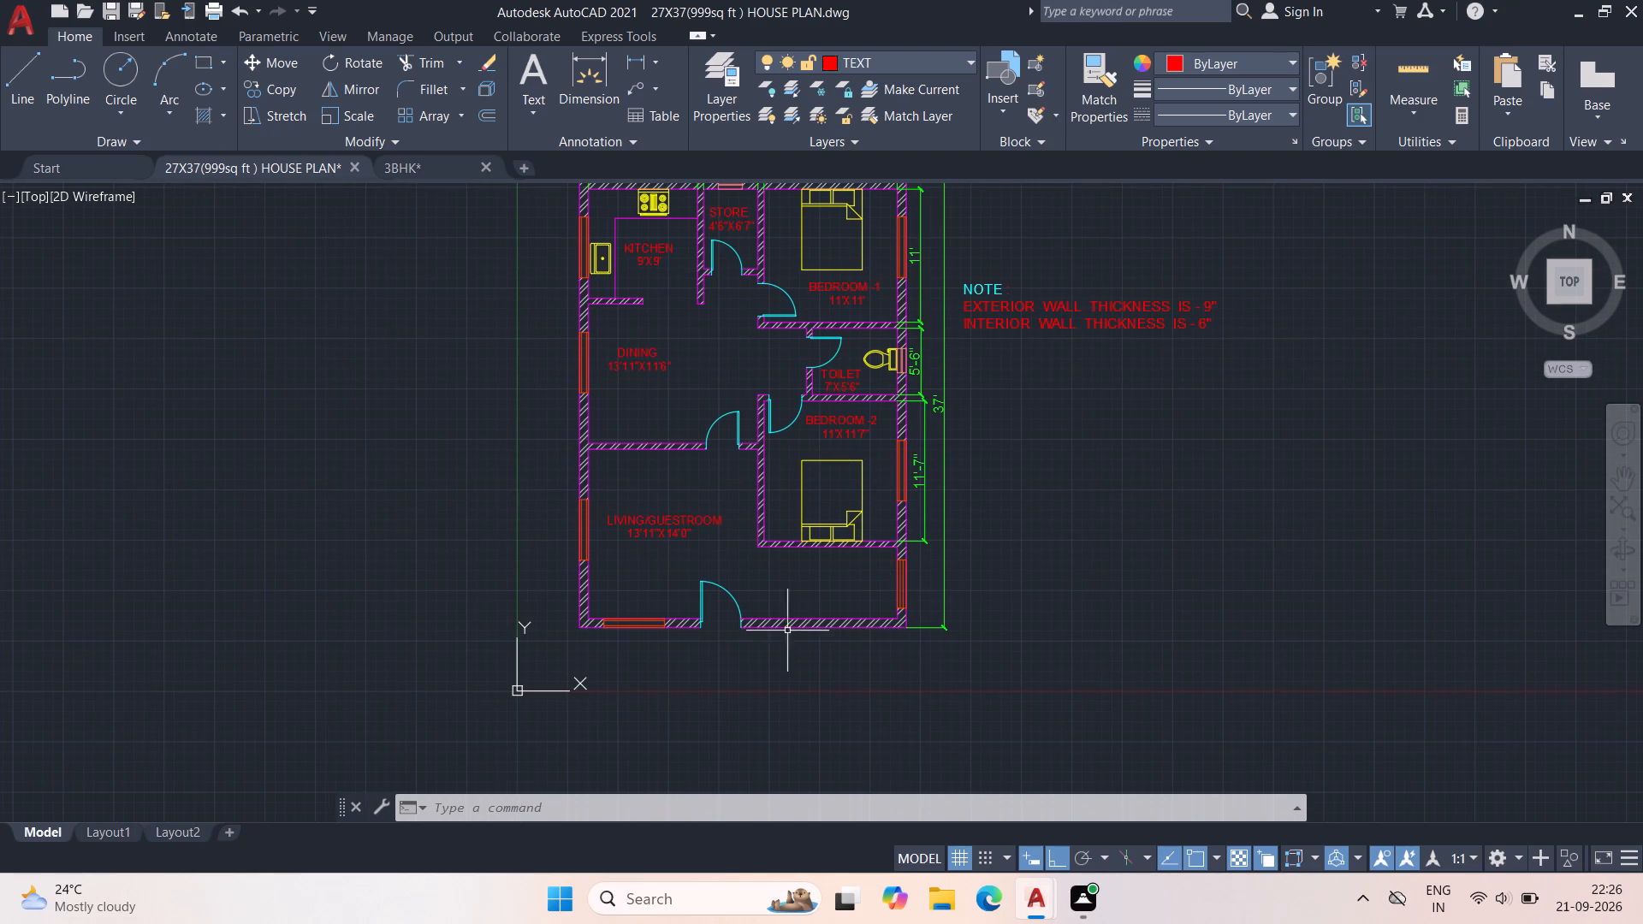
pyautogui.scroll(4, 702, 645)
pyautogui.moveTo(733, 664); pyautogui.dragTo(581, 583, button='middle')
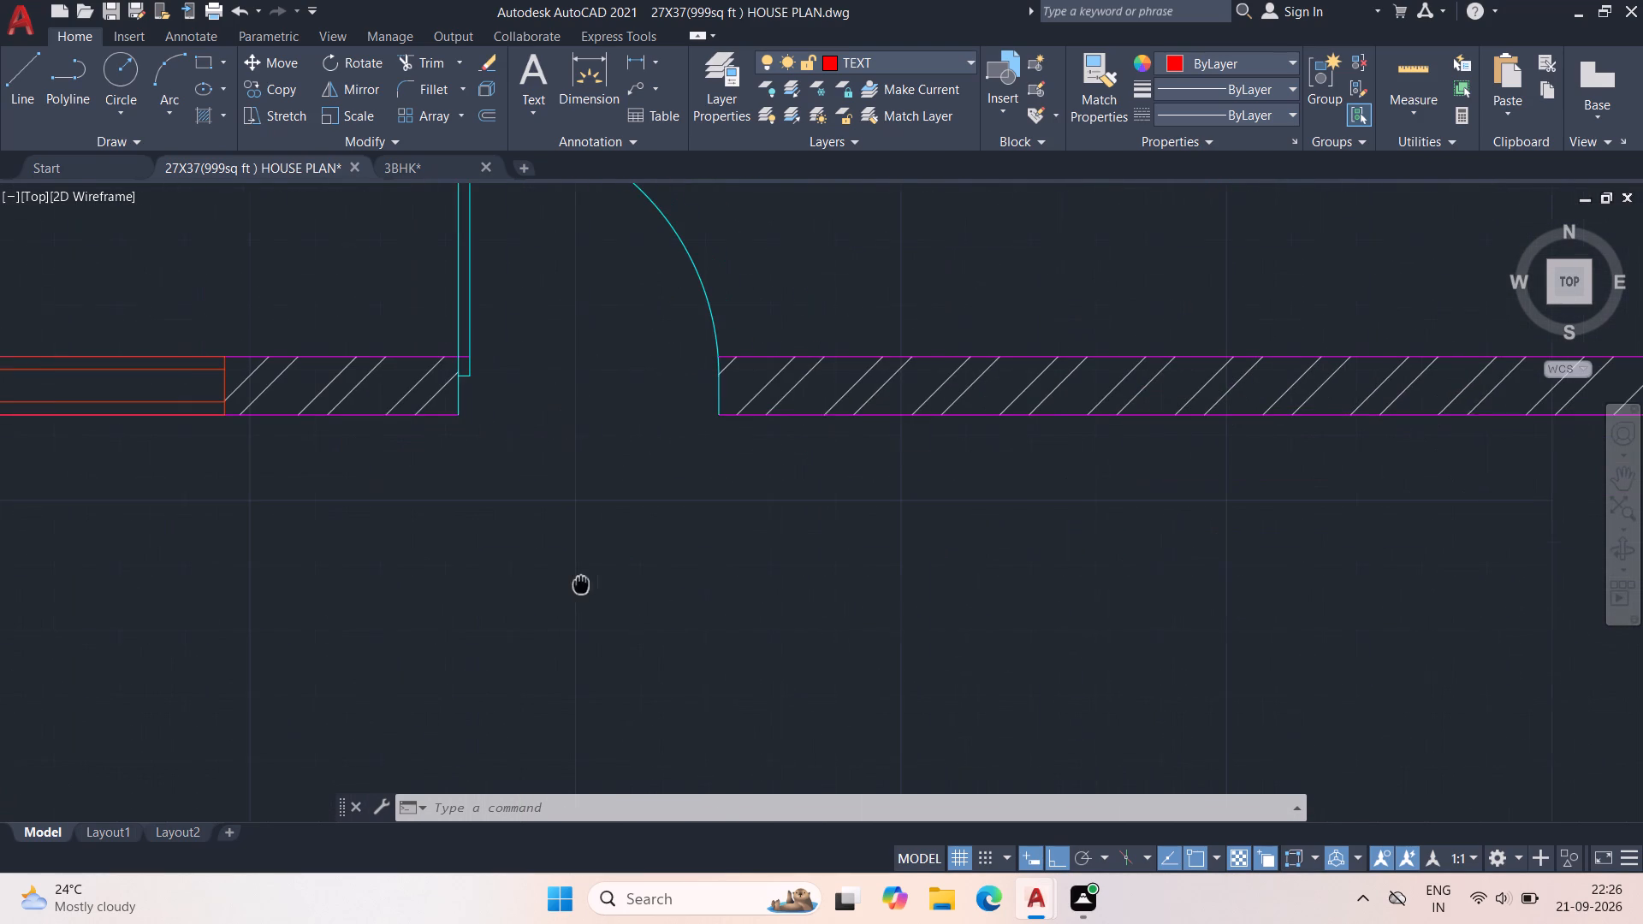
pyautogui.moveTo(581, 583); pyautogui.dragTo(579, 583, button='middle')
pyautogui.click(912, 56)
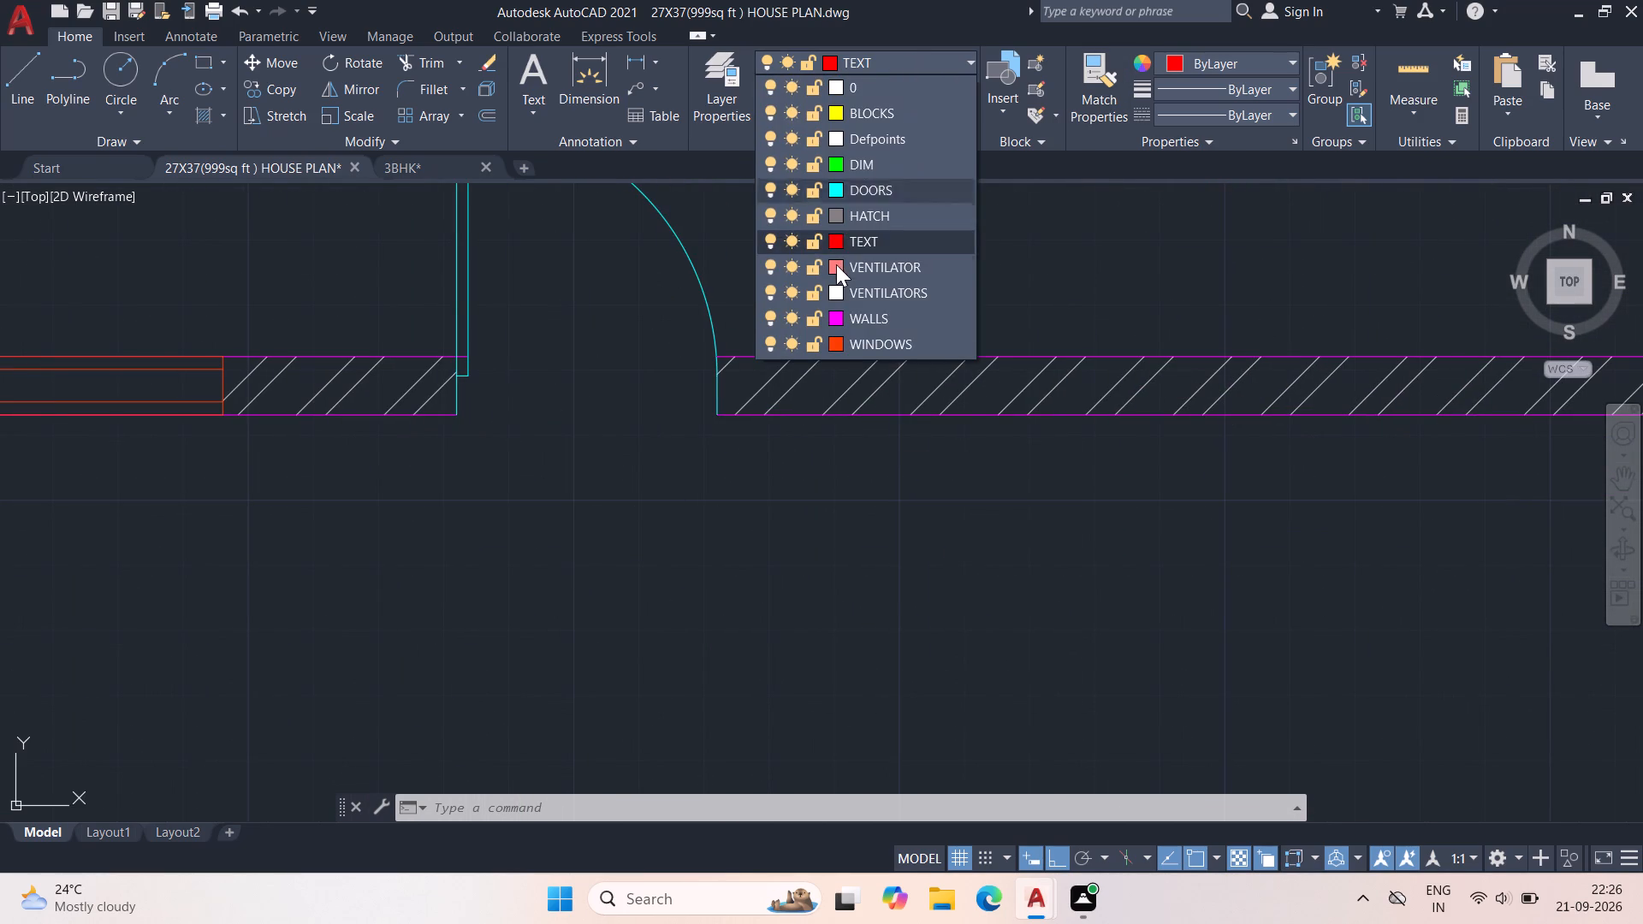
pyautogui.click(856, 313)
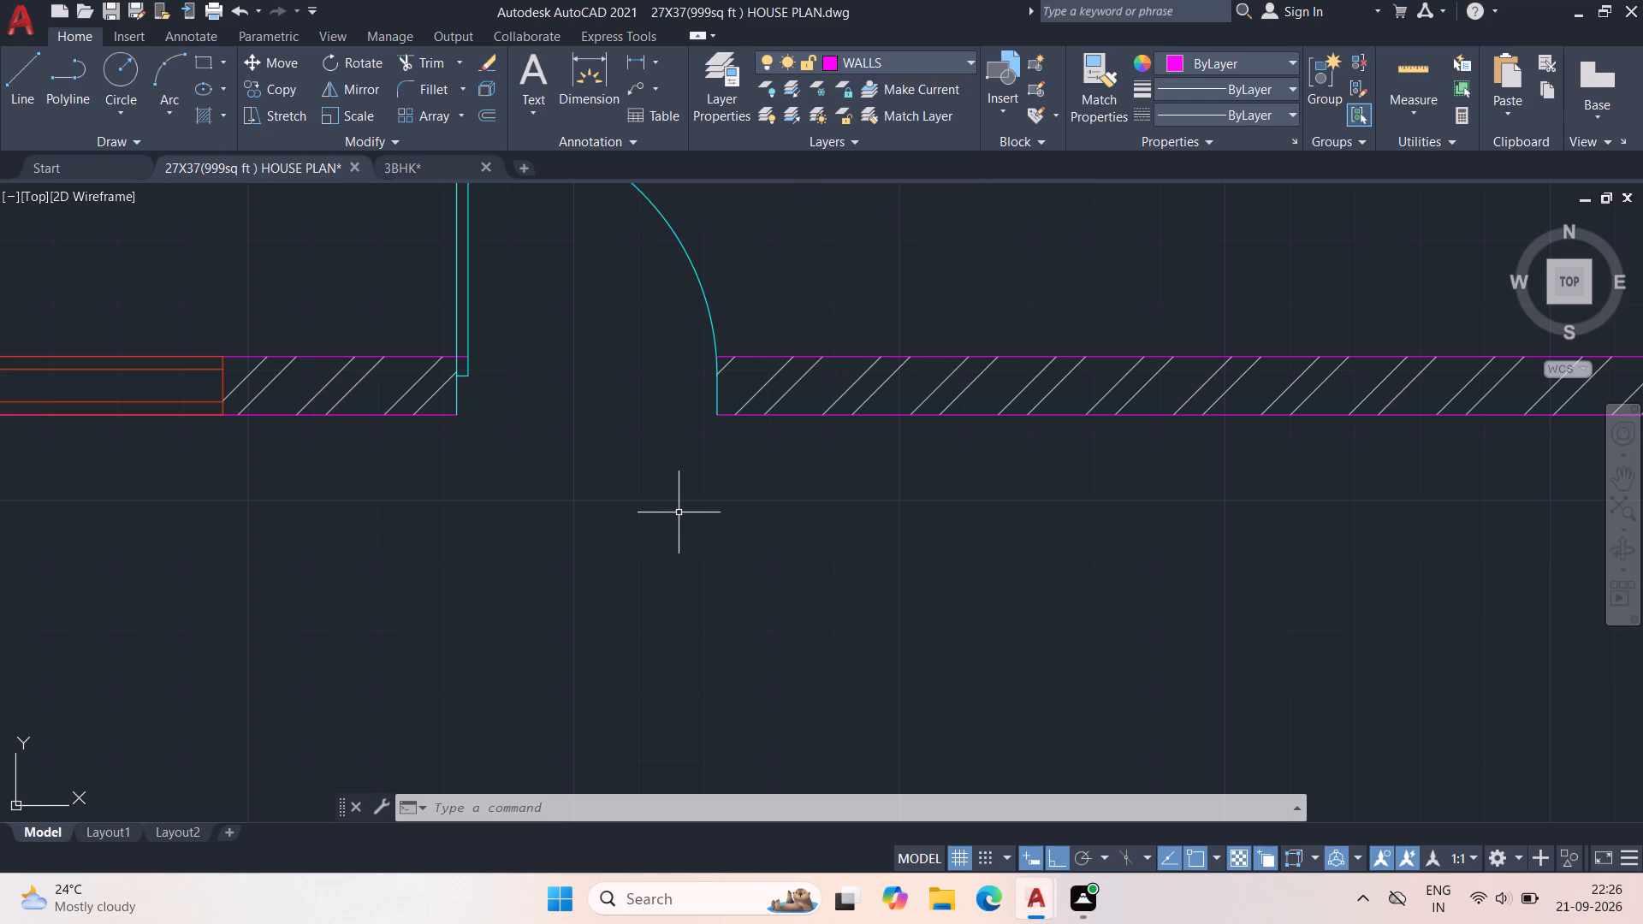
pyautogui.write('L')
pyautogui.press('space')
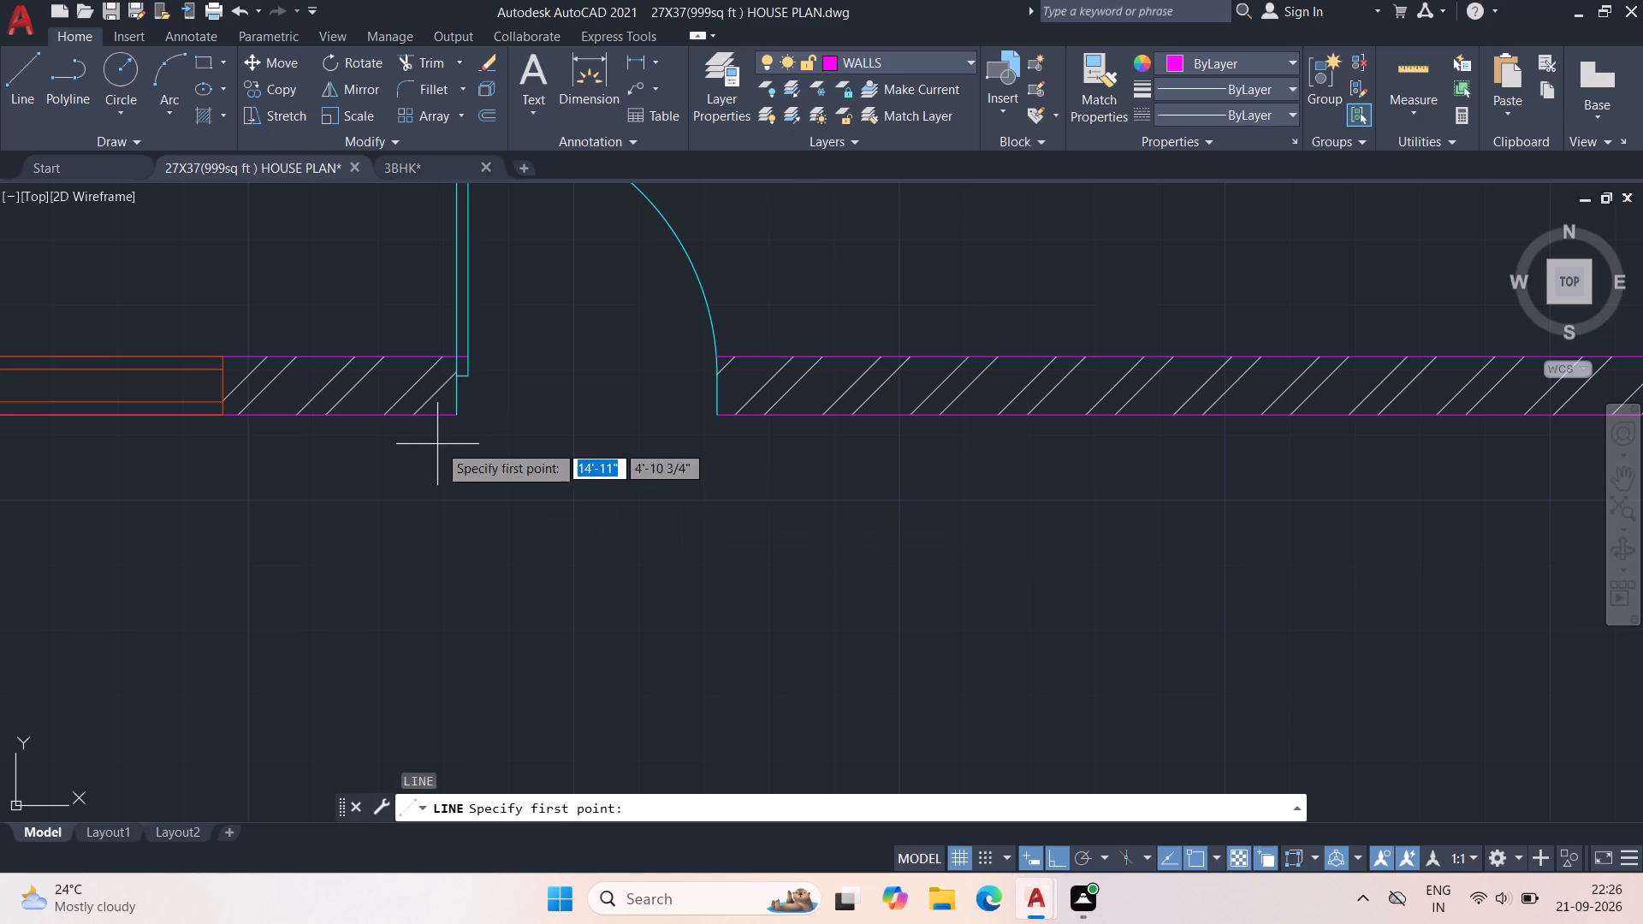
pyautogui.click(395, 415)
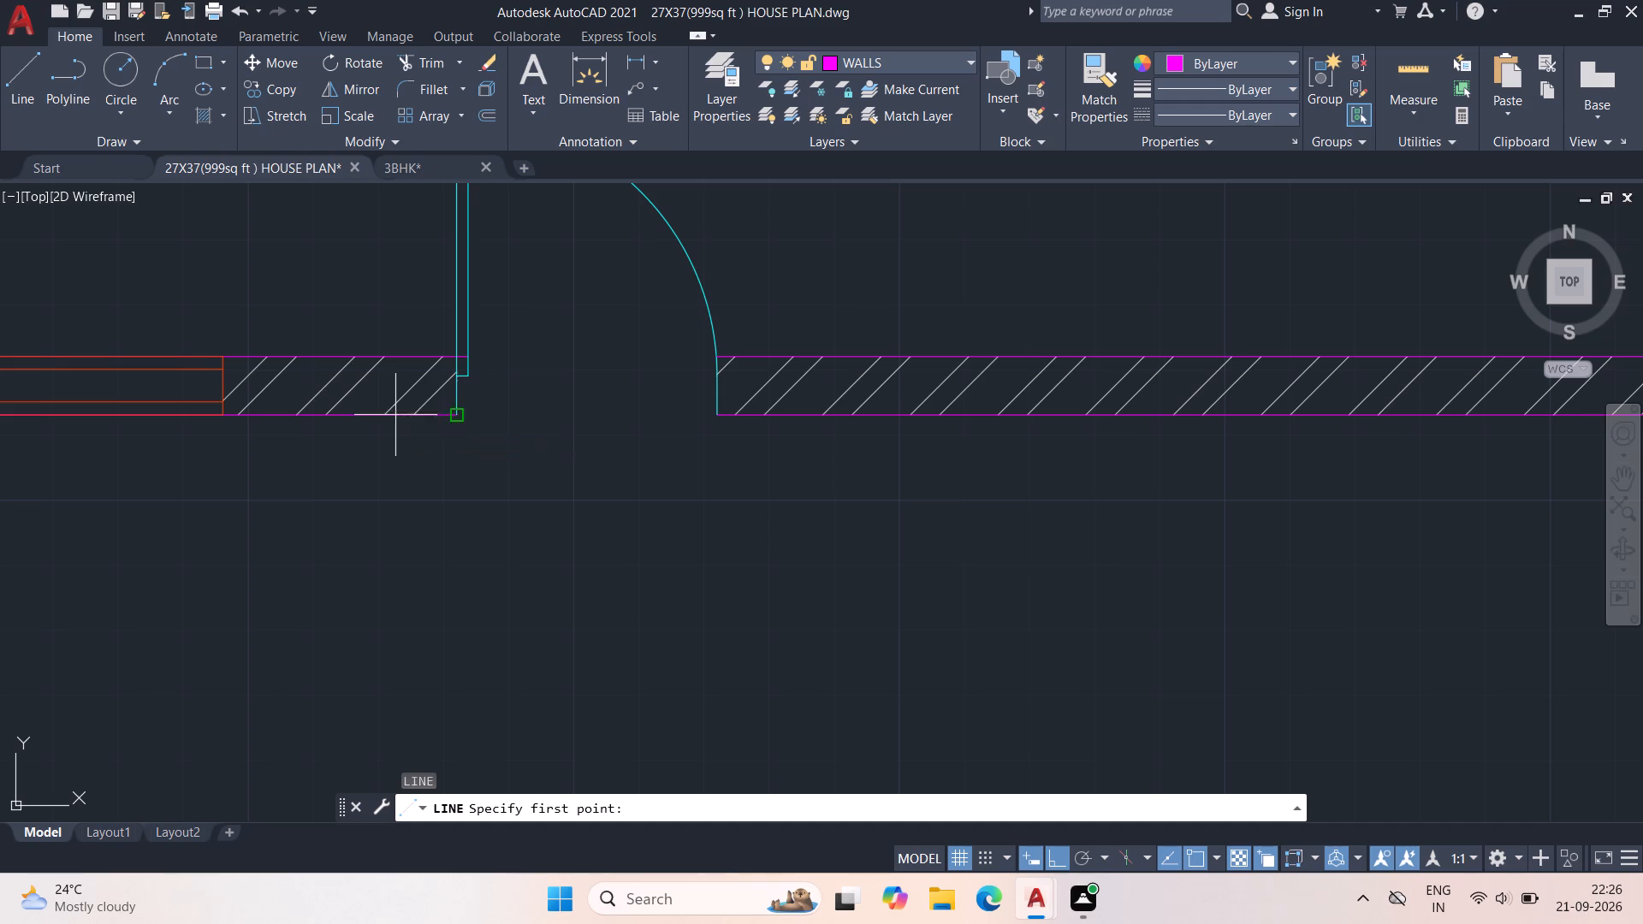
pyautogui.moveTo(408, 593); pyautogui.dragTo(435, 441, button='middle')
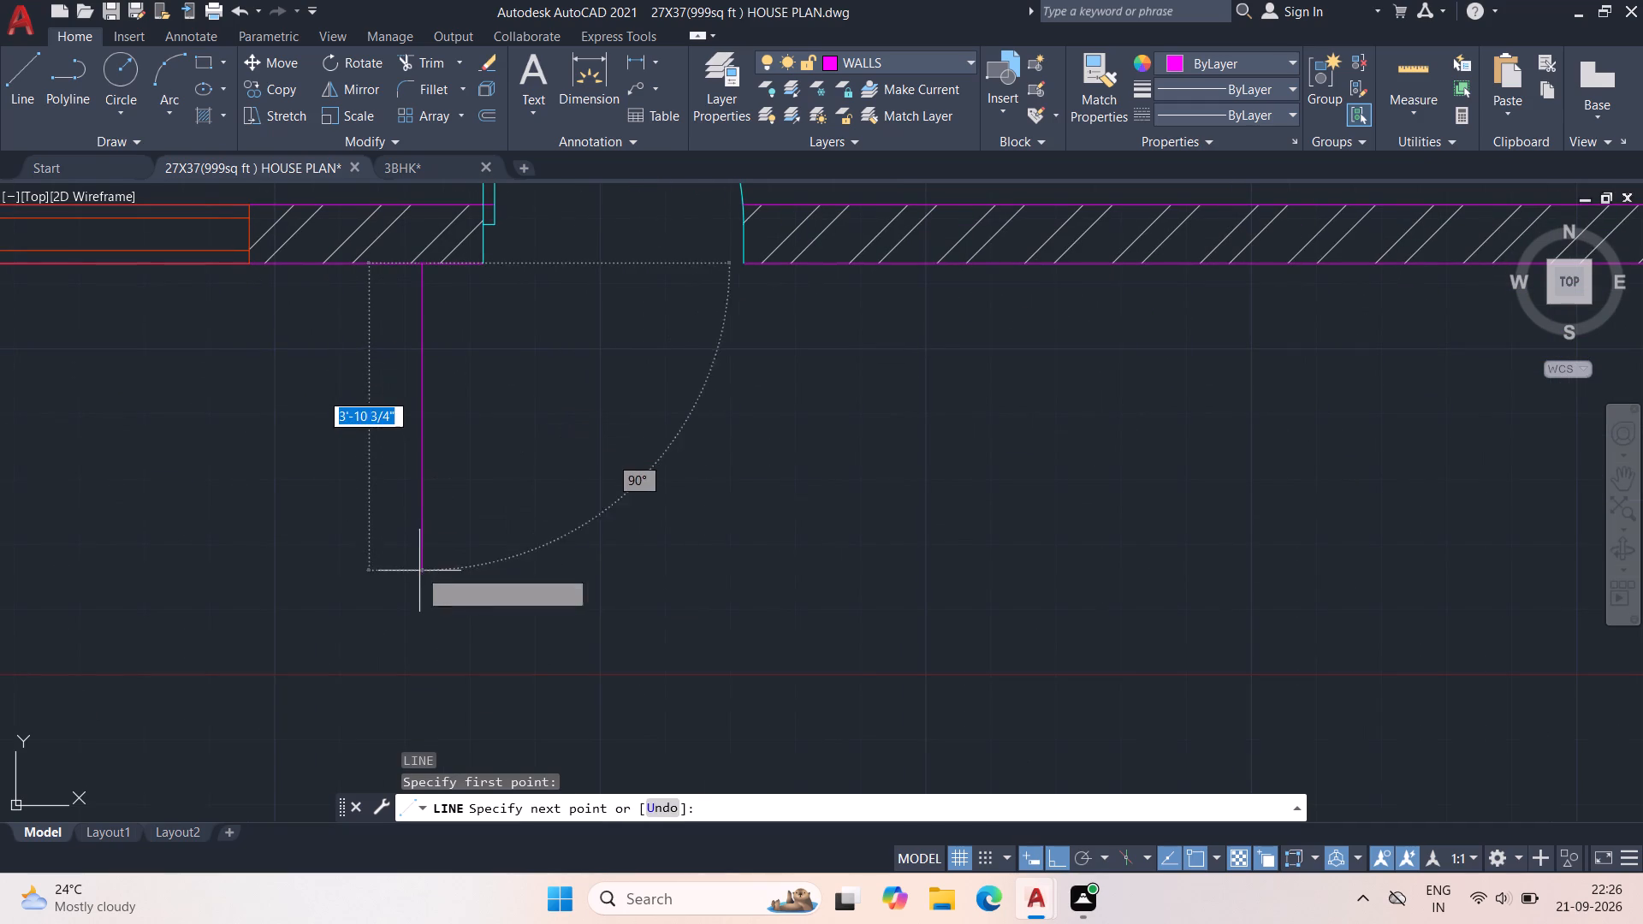
pyautogui.click(419, 631)
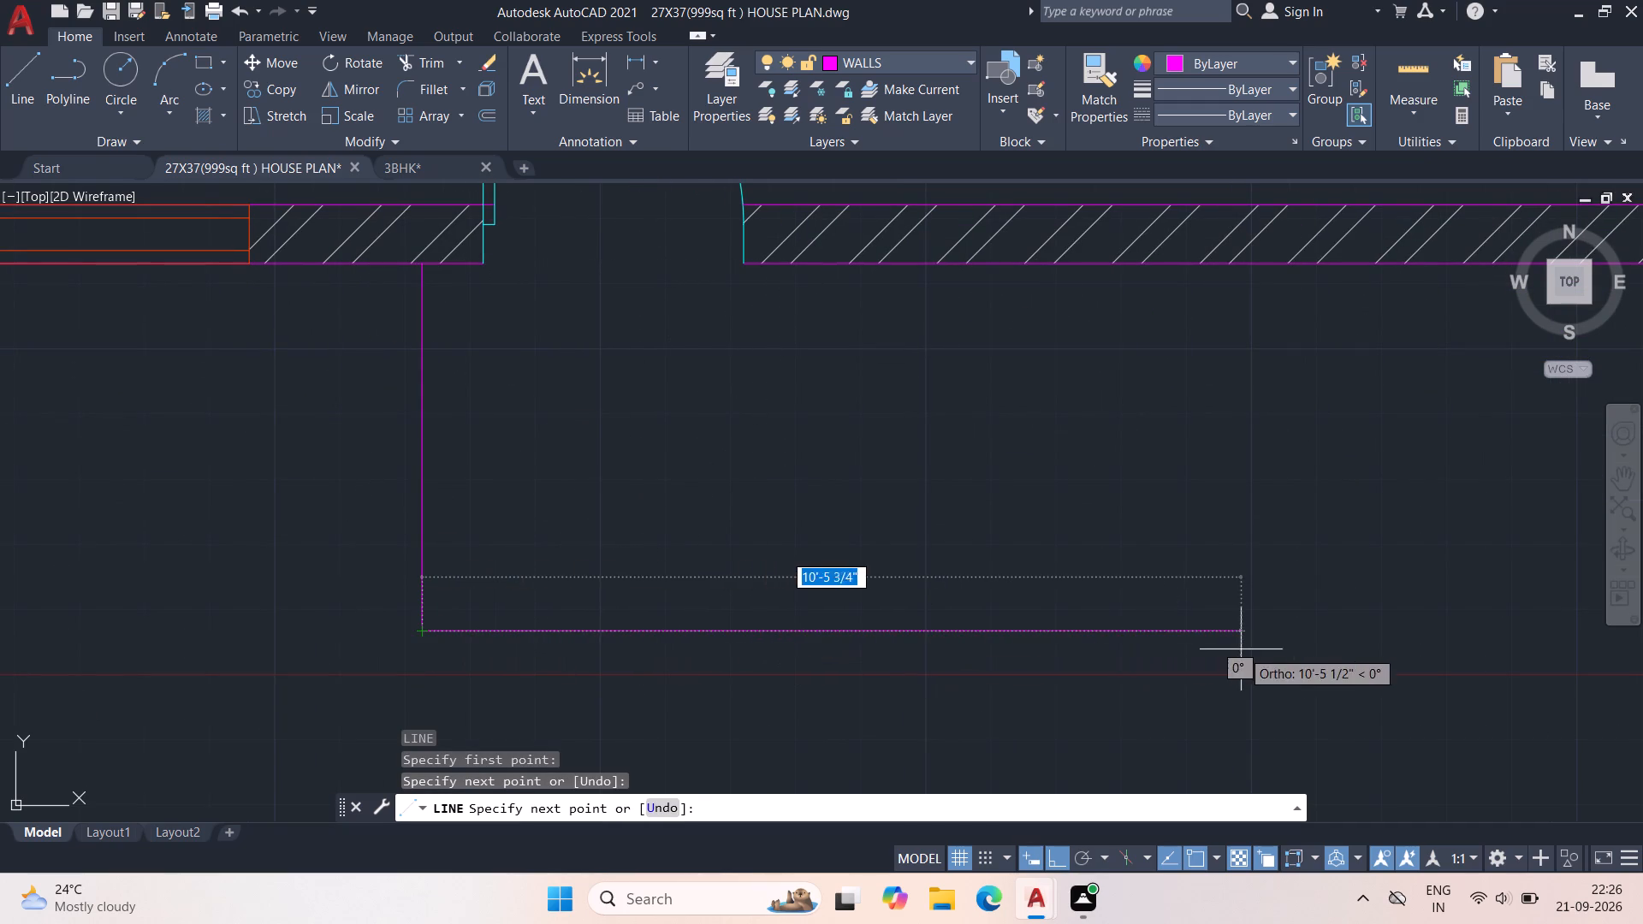
pyautogui.click(1243, 649)
pyautogui.press('Escape')
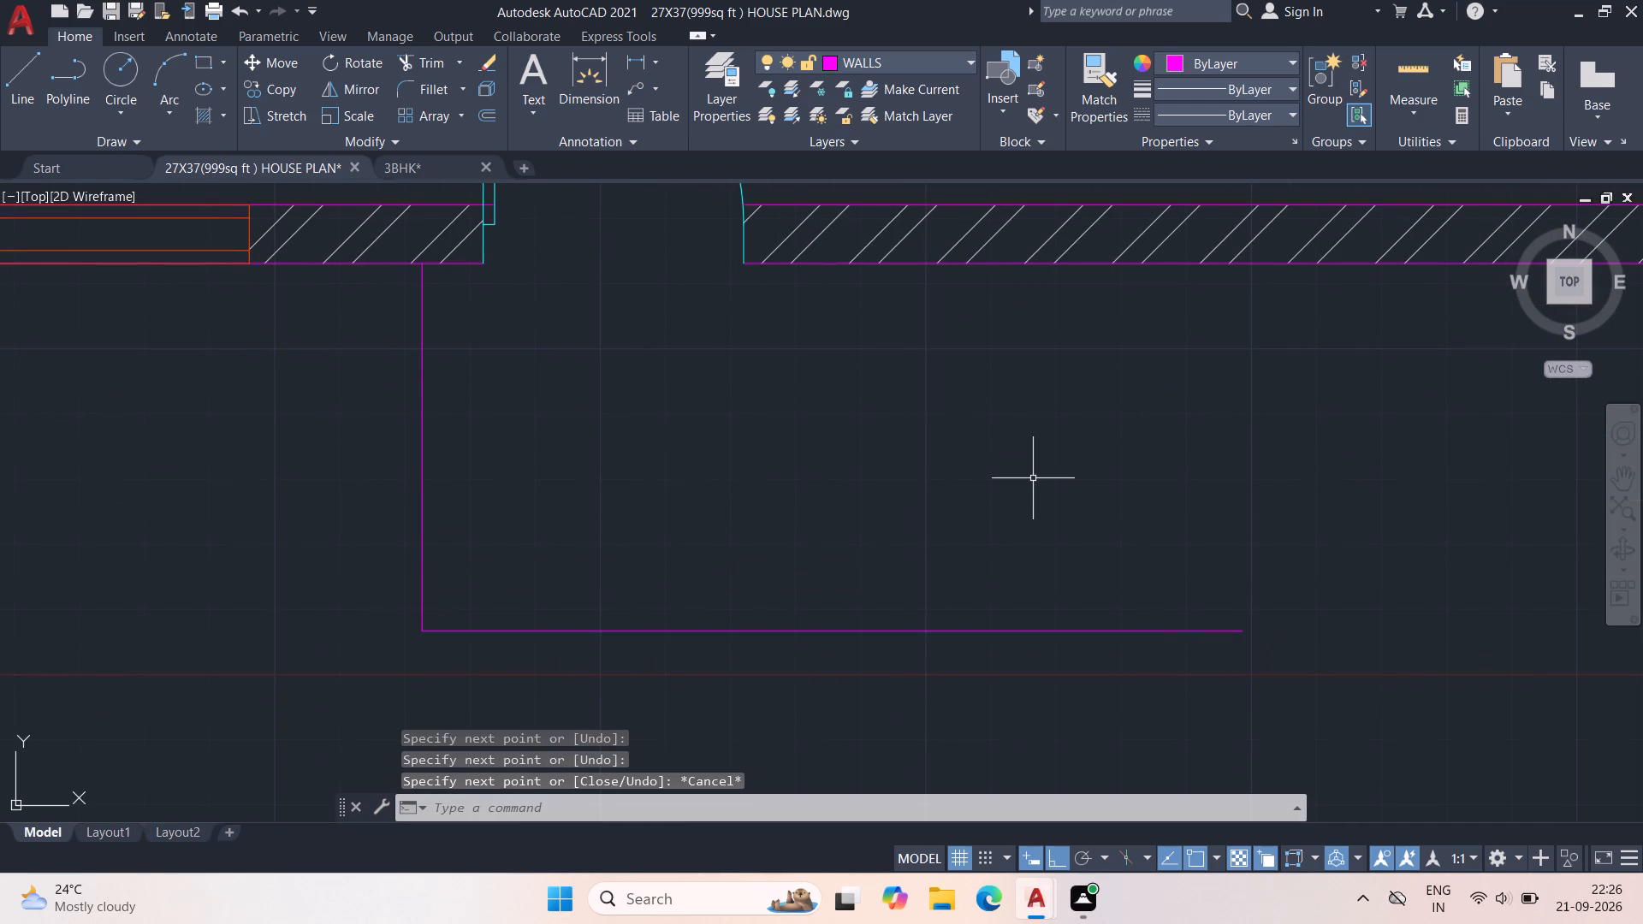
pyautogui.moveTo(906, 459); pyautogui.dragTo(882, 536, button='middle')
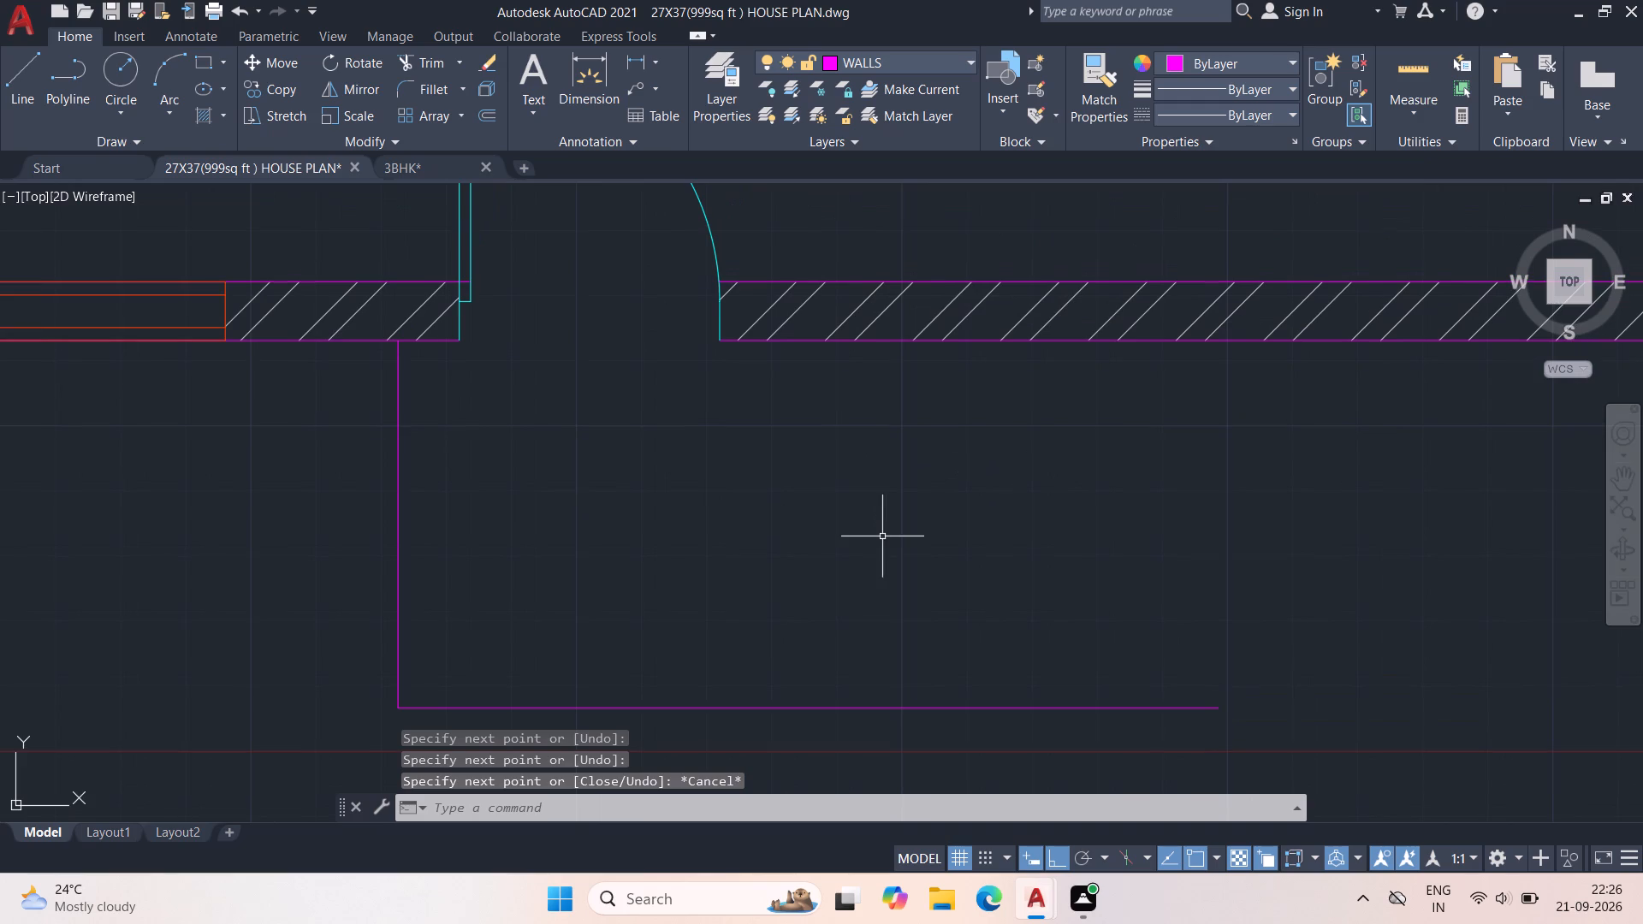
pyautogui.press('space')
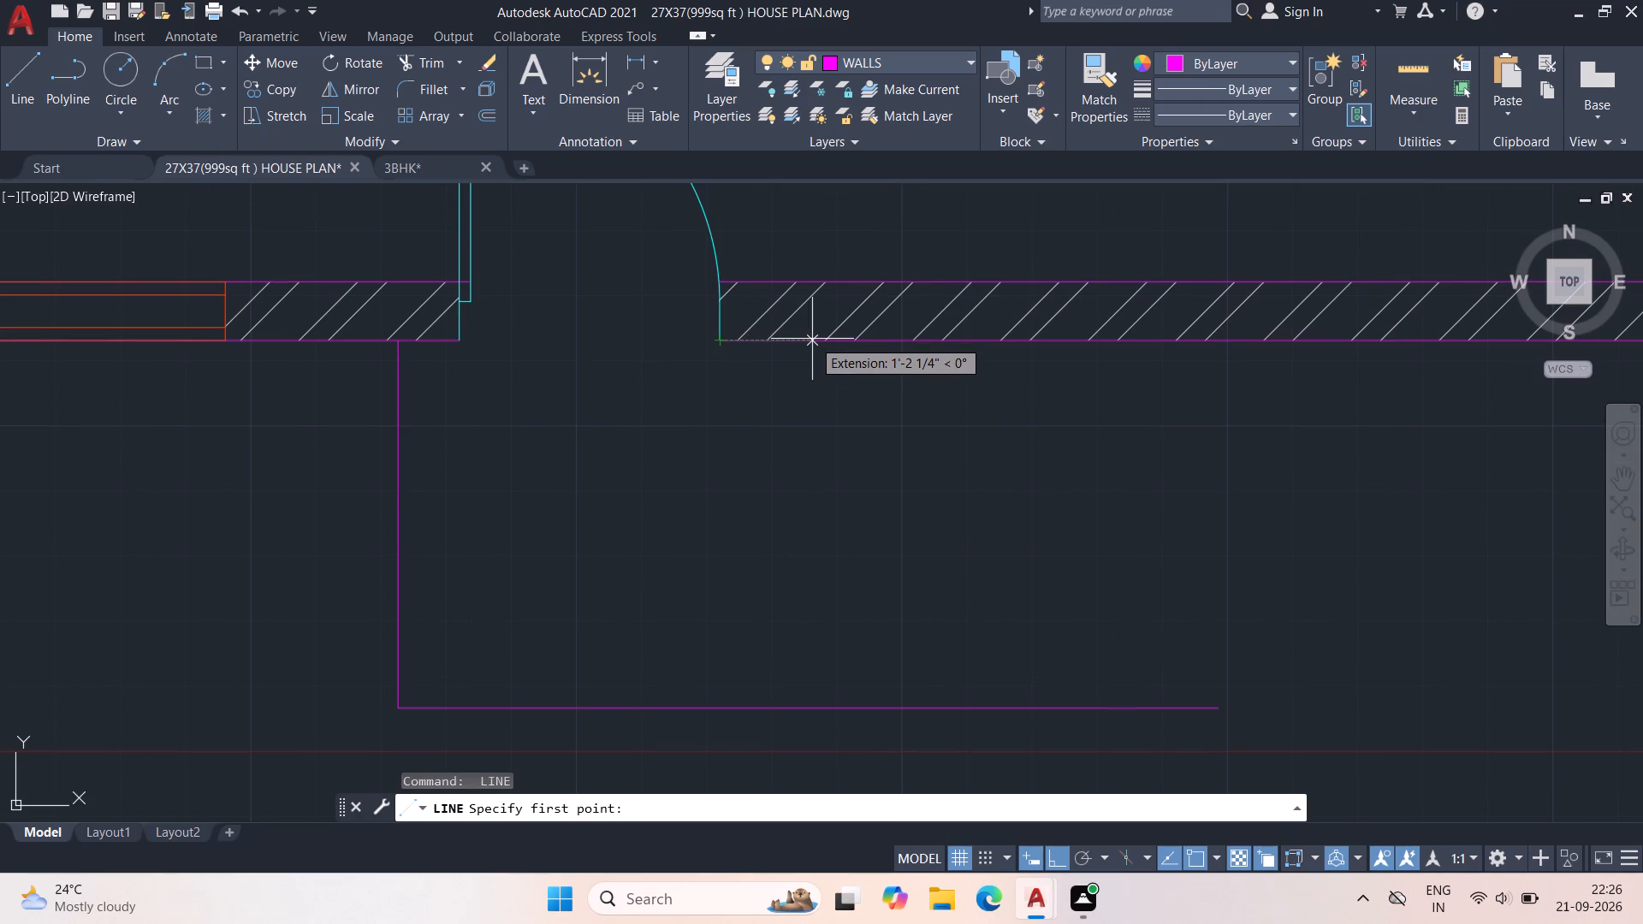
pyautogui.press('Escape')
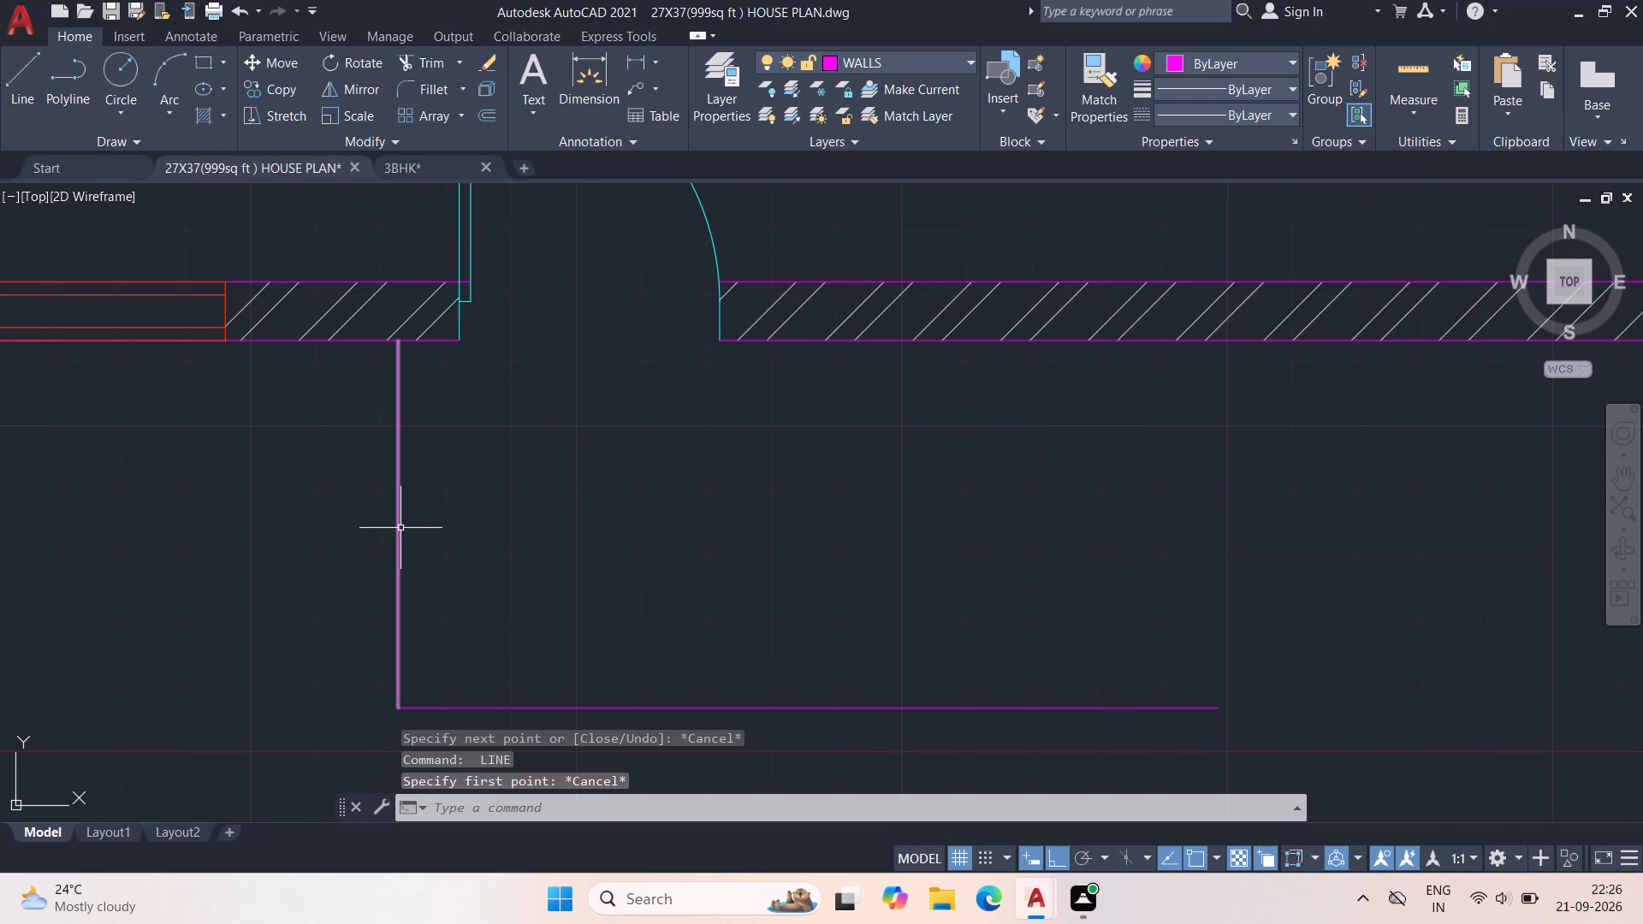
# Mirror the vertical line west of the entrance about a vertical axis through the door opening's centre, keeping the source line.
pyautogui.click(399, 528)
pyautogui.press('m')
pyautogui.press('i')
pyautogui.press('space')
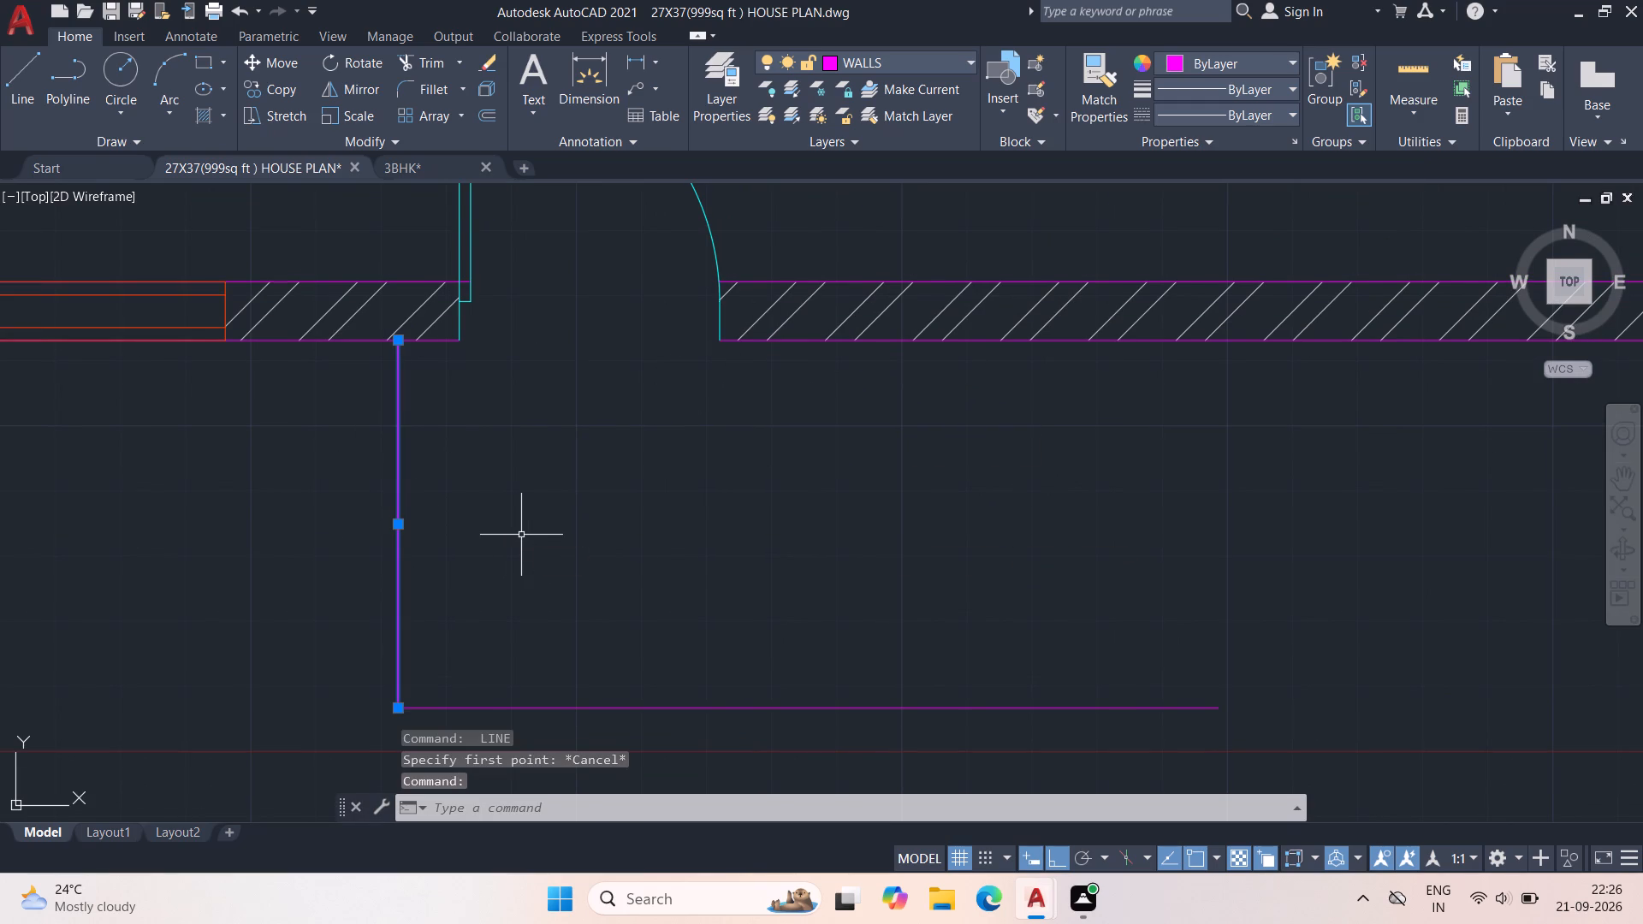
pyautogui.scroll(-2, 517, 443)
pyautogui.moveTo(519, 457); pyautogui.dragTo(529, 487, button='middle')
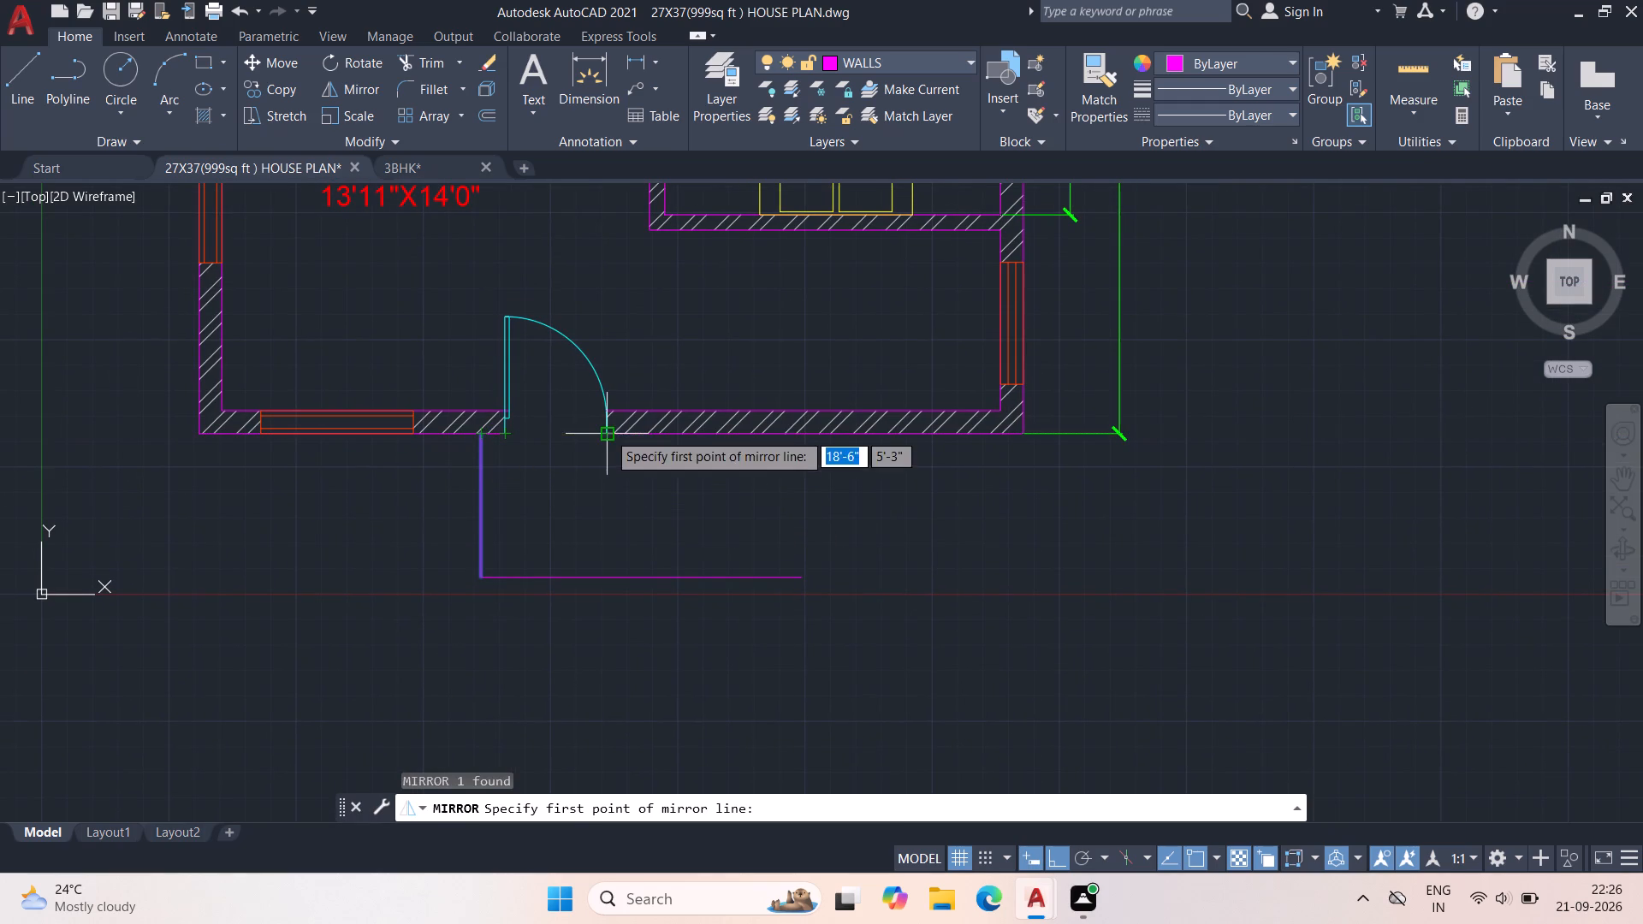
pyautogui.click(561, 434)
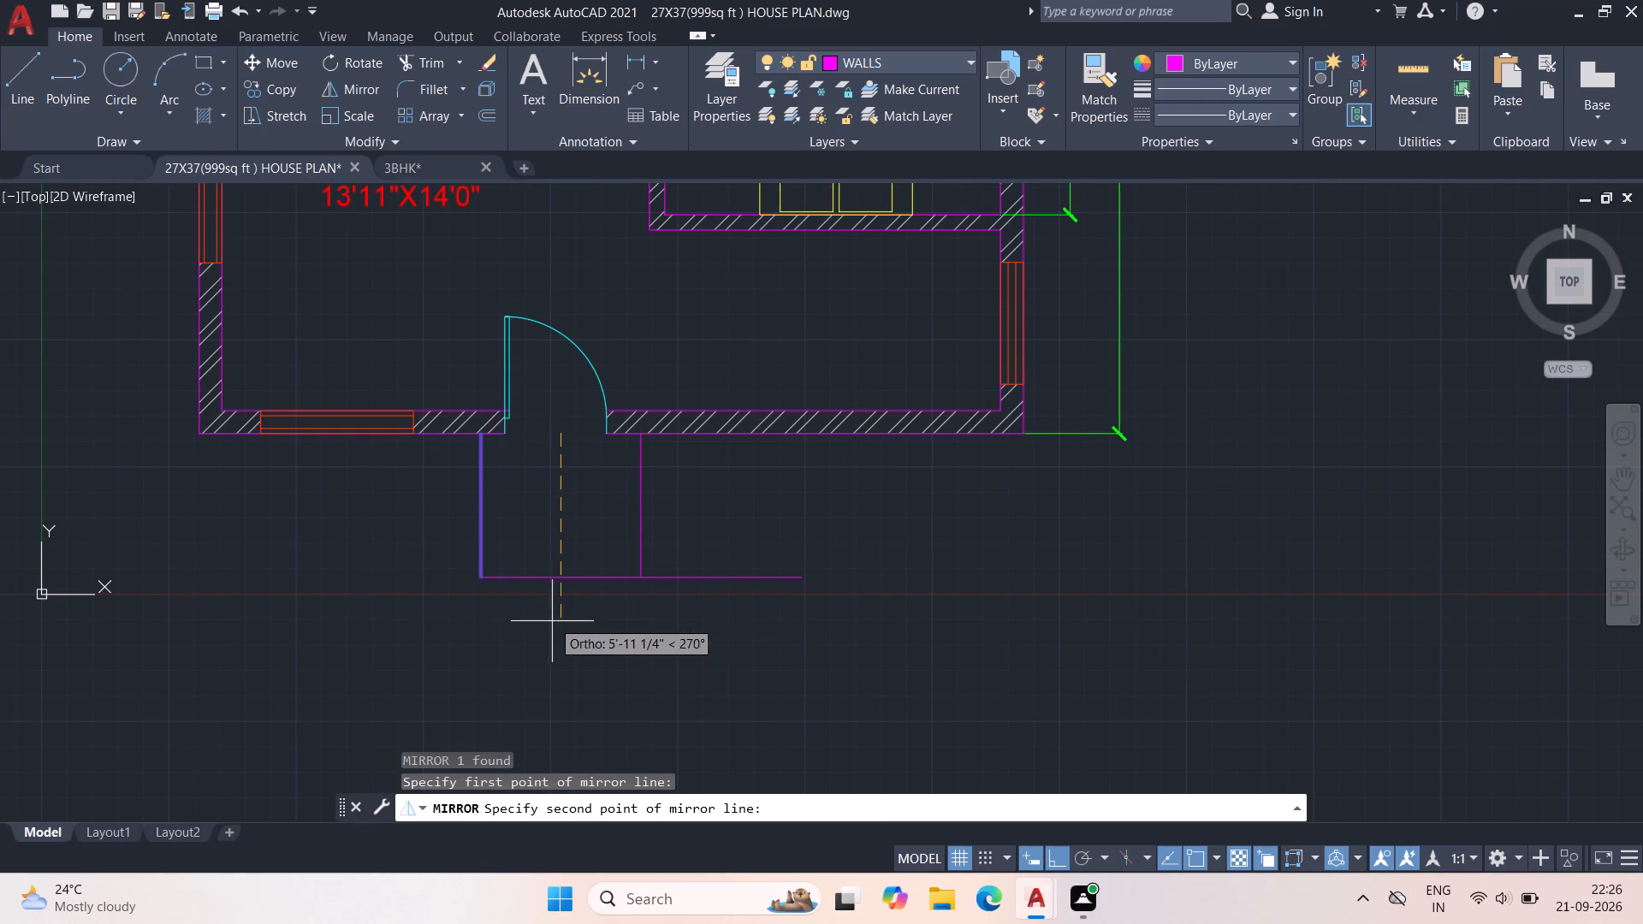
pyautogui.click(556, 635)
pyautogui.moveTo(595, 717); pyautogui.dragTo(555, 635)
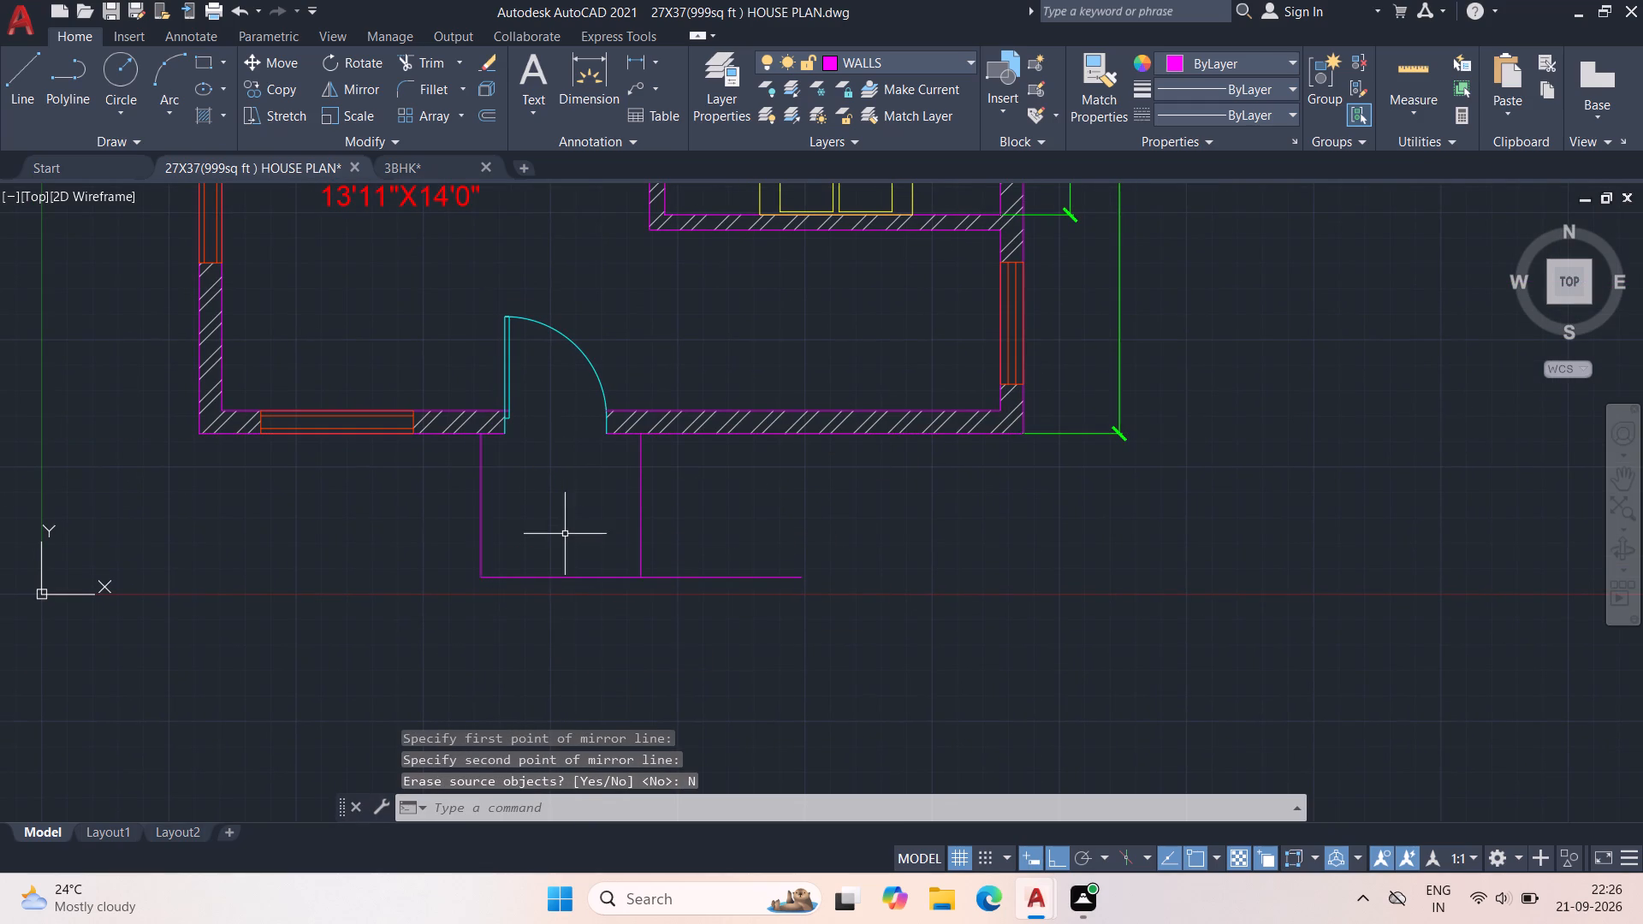
# Delete the mirrored line and the original vertical line outside the entrance.
pyautogui.scroll(2, 566, 525)
pyautogui.moveTo(574, 528); pyautogui.dragTo(597, 535, button='middle')
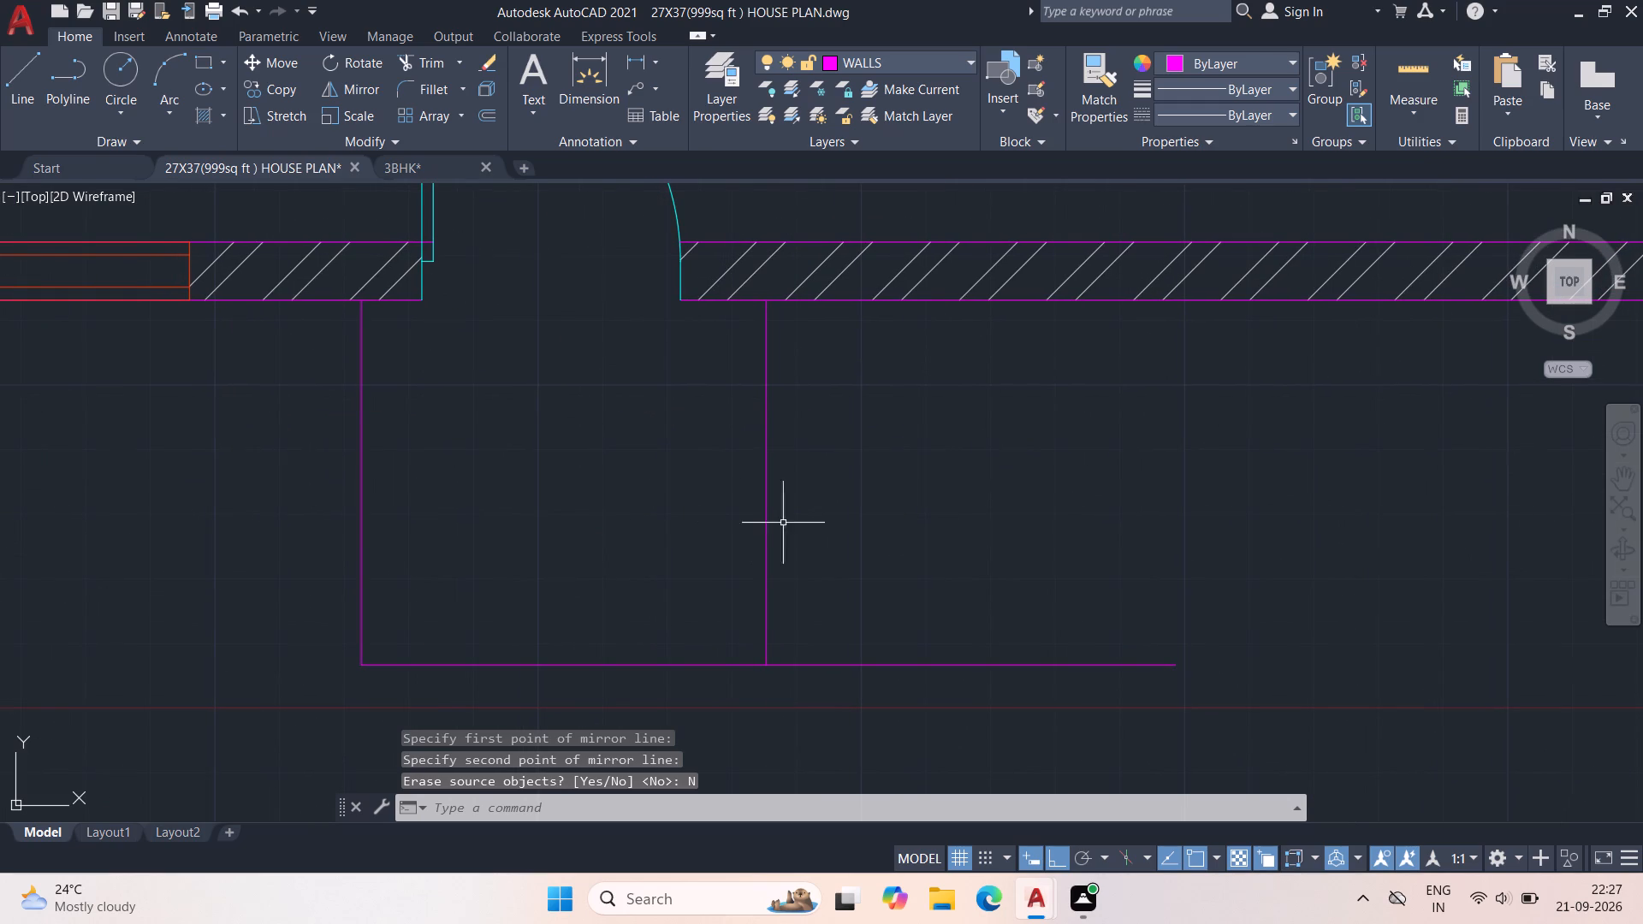
pyautogui.click(768, 530)
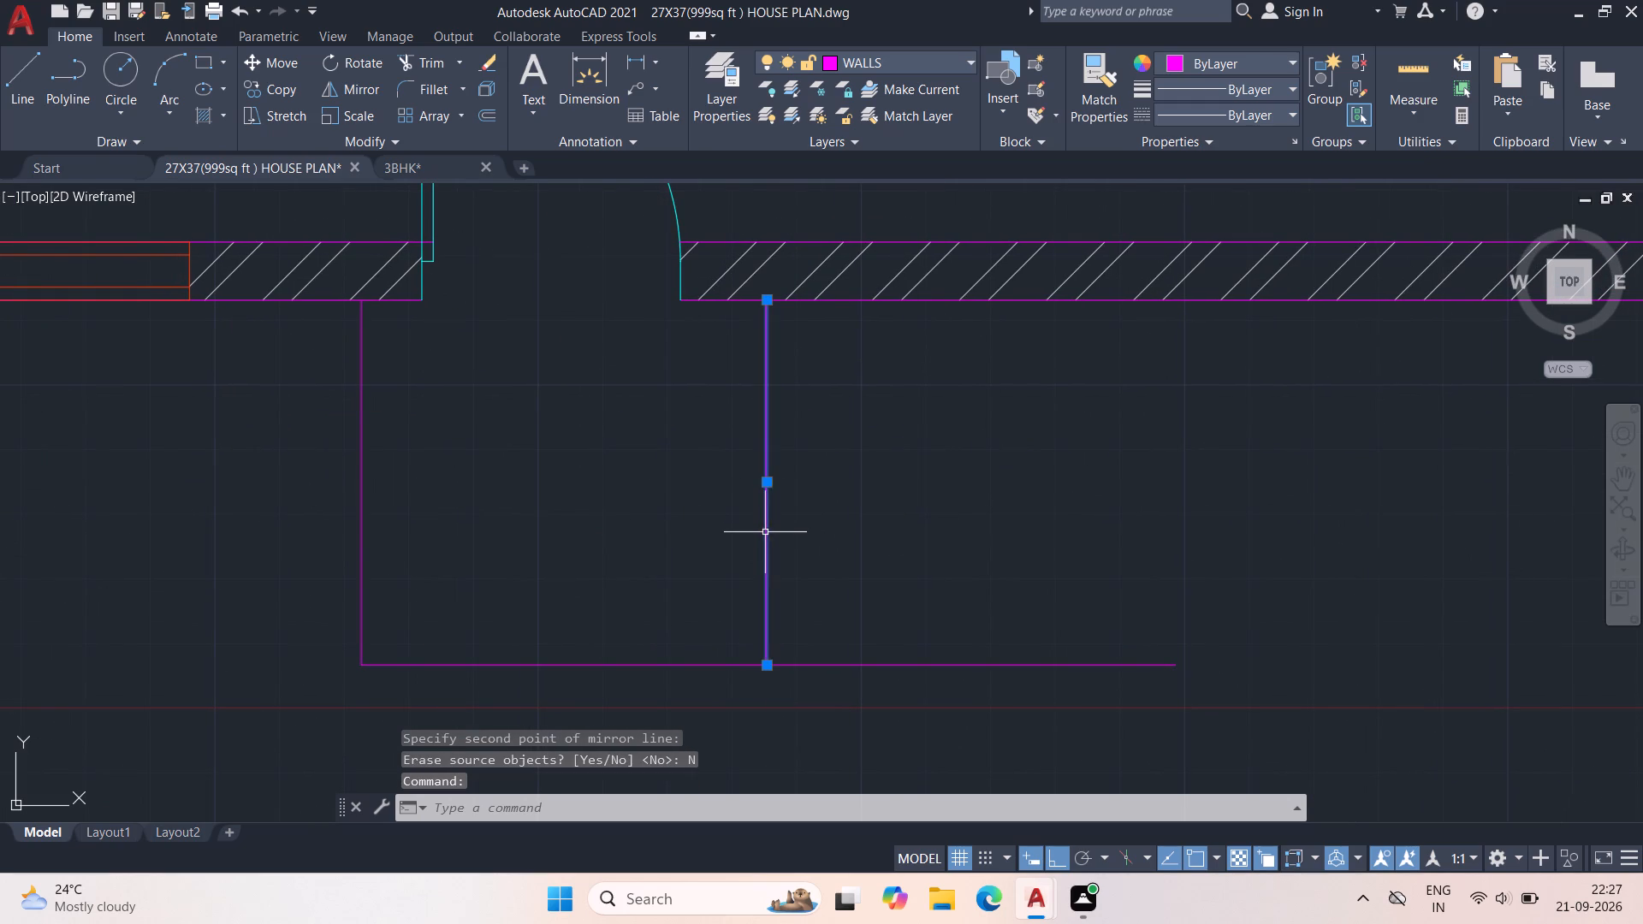
pyautogui.press('Delete')
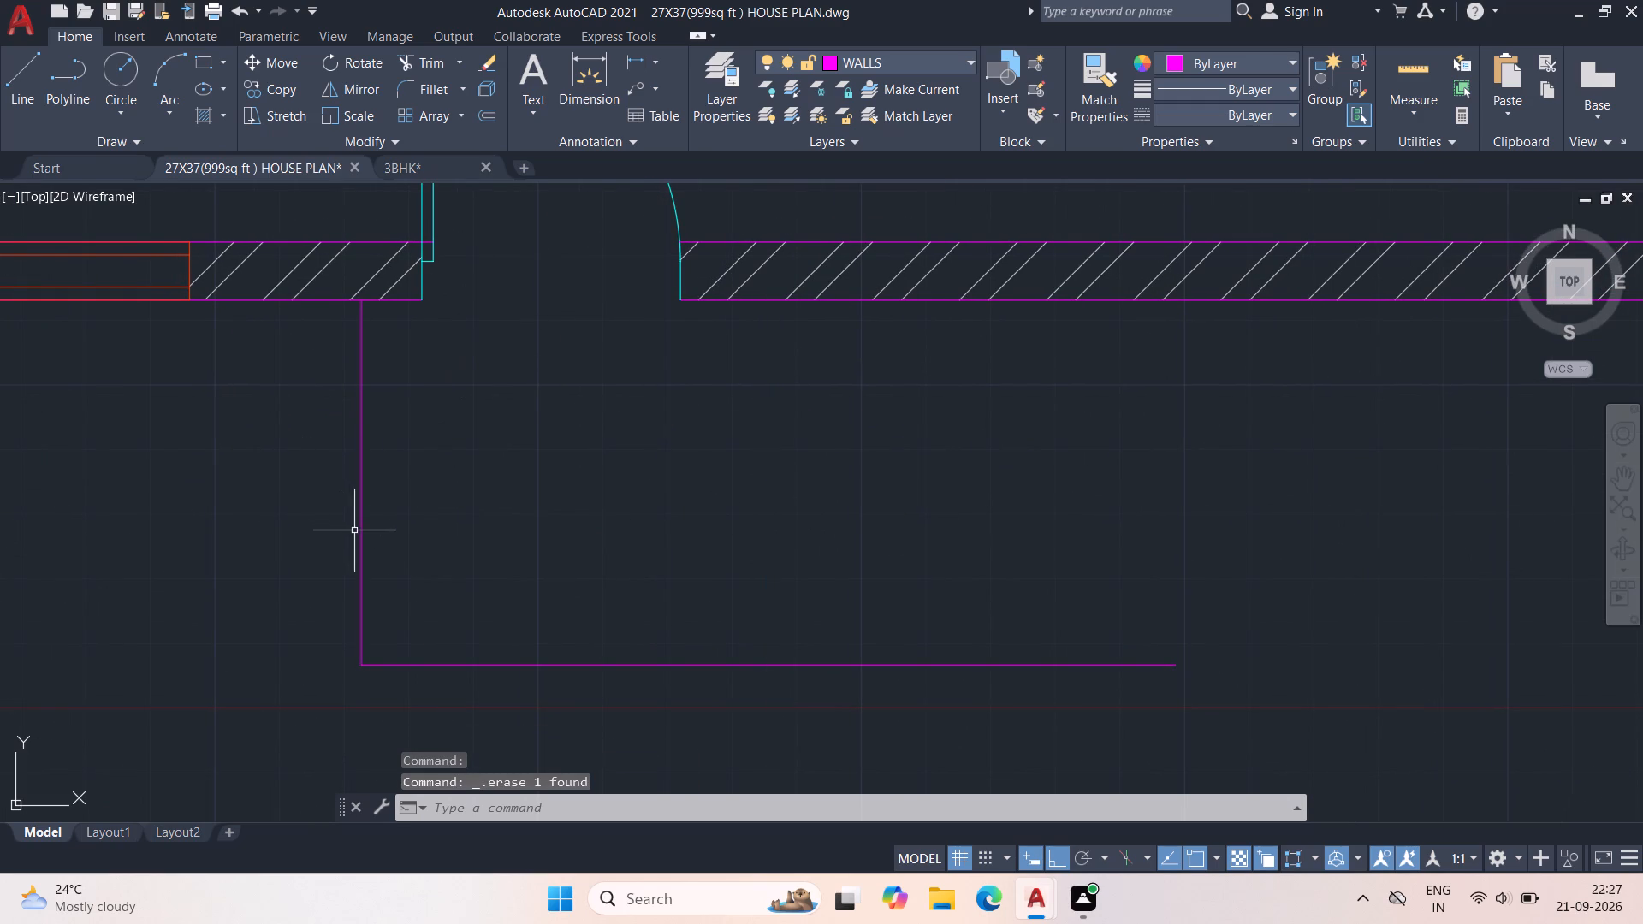
pyautogui.click(360, 531)
pyautogui.press('Delete')
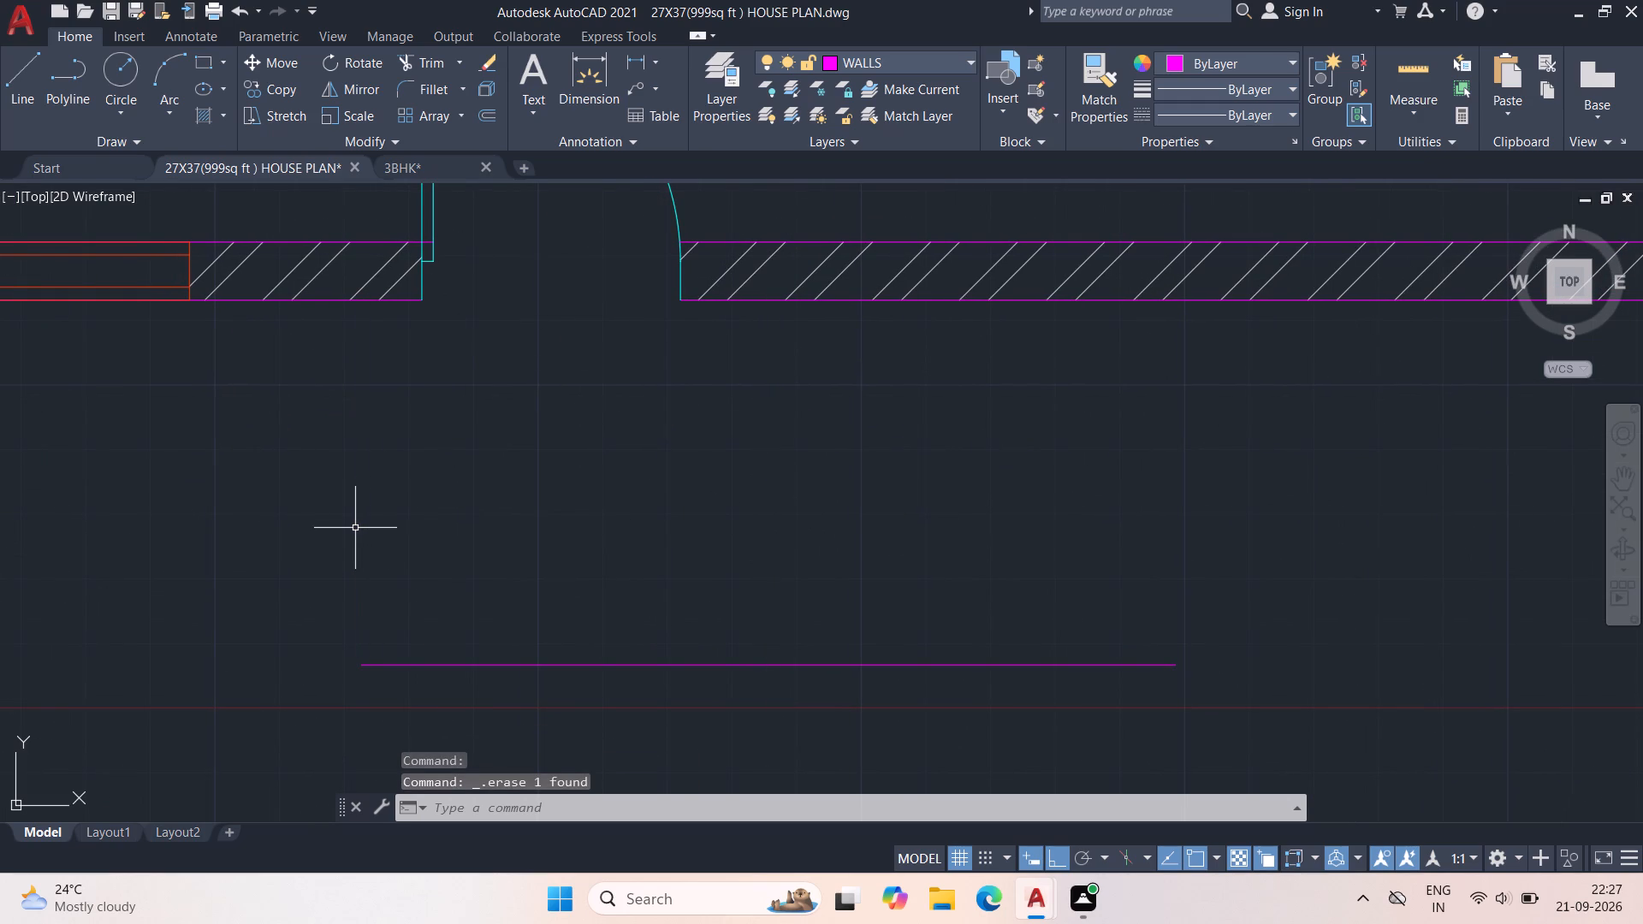
# Draw a line 9" west from the door opening's west corner along the front wall, continuing south past the existing horizontal line.
pyautogui.write('L')
pyautogui.press('space')
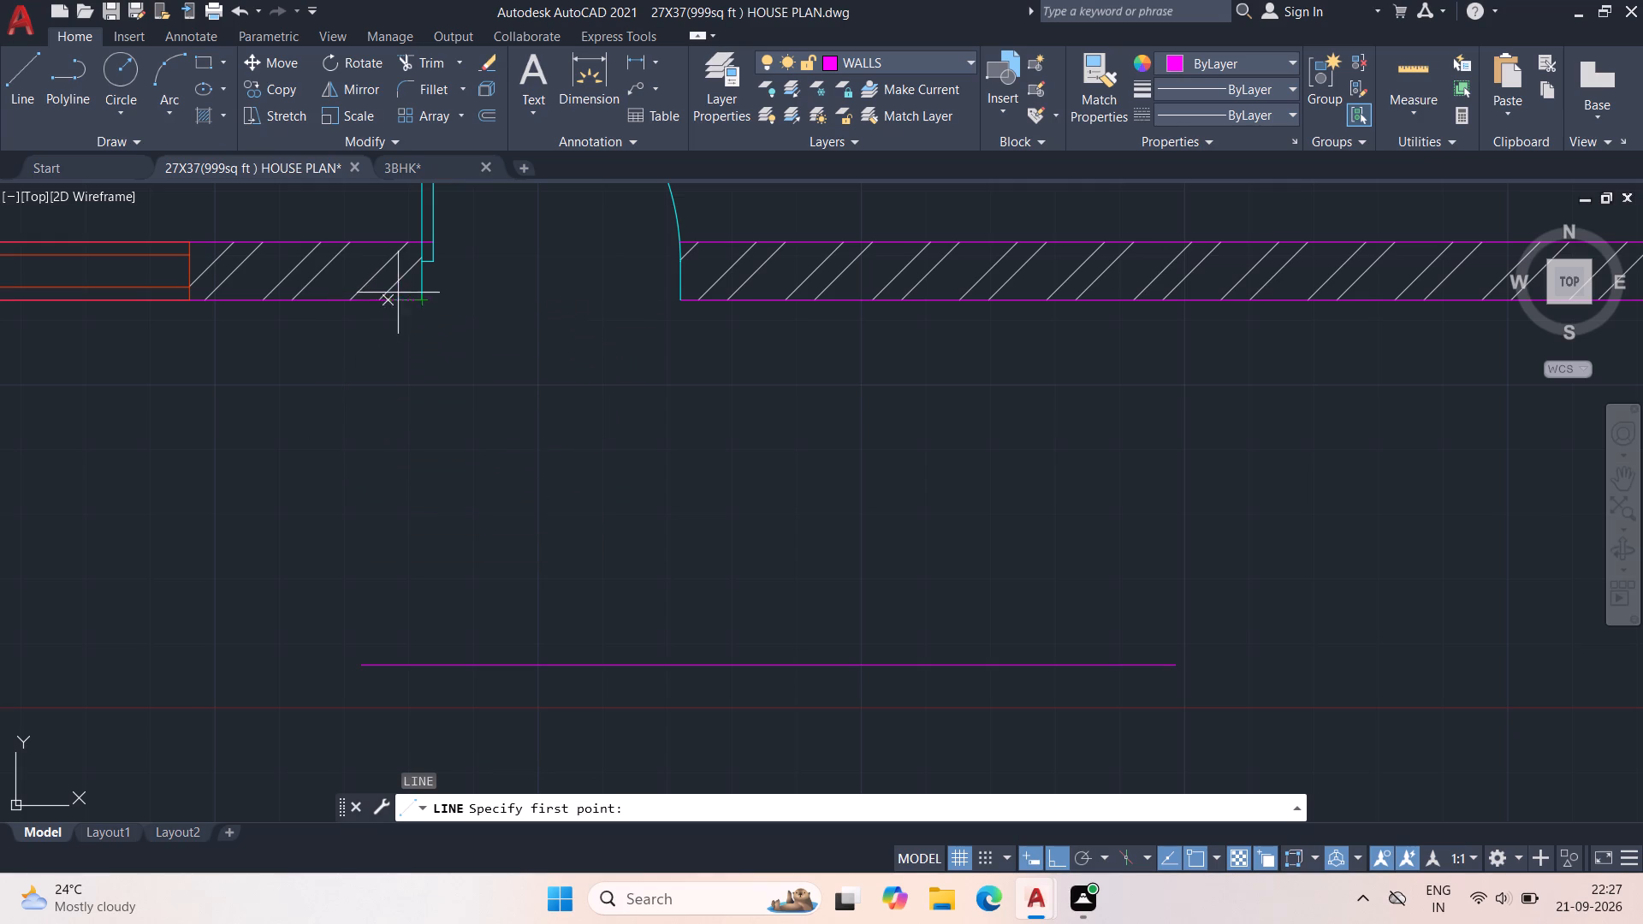
pyautogui.click(424, 305)
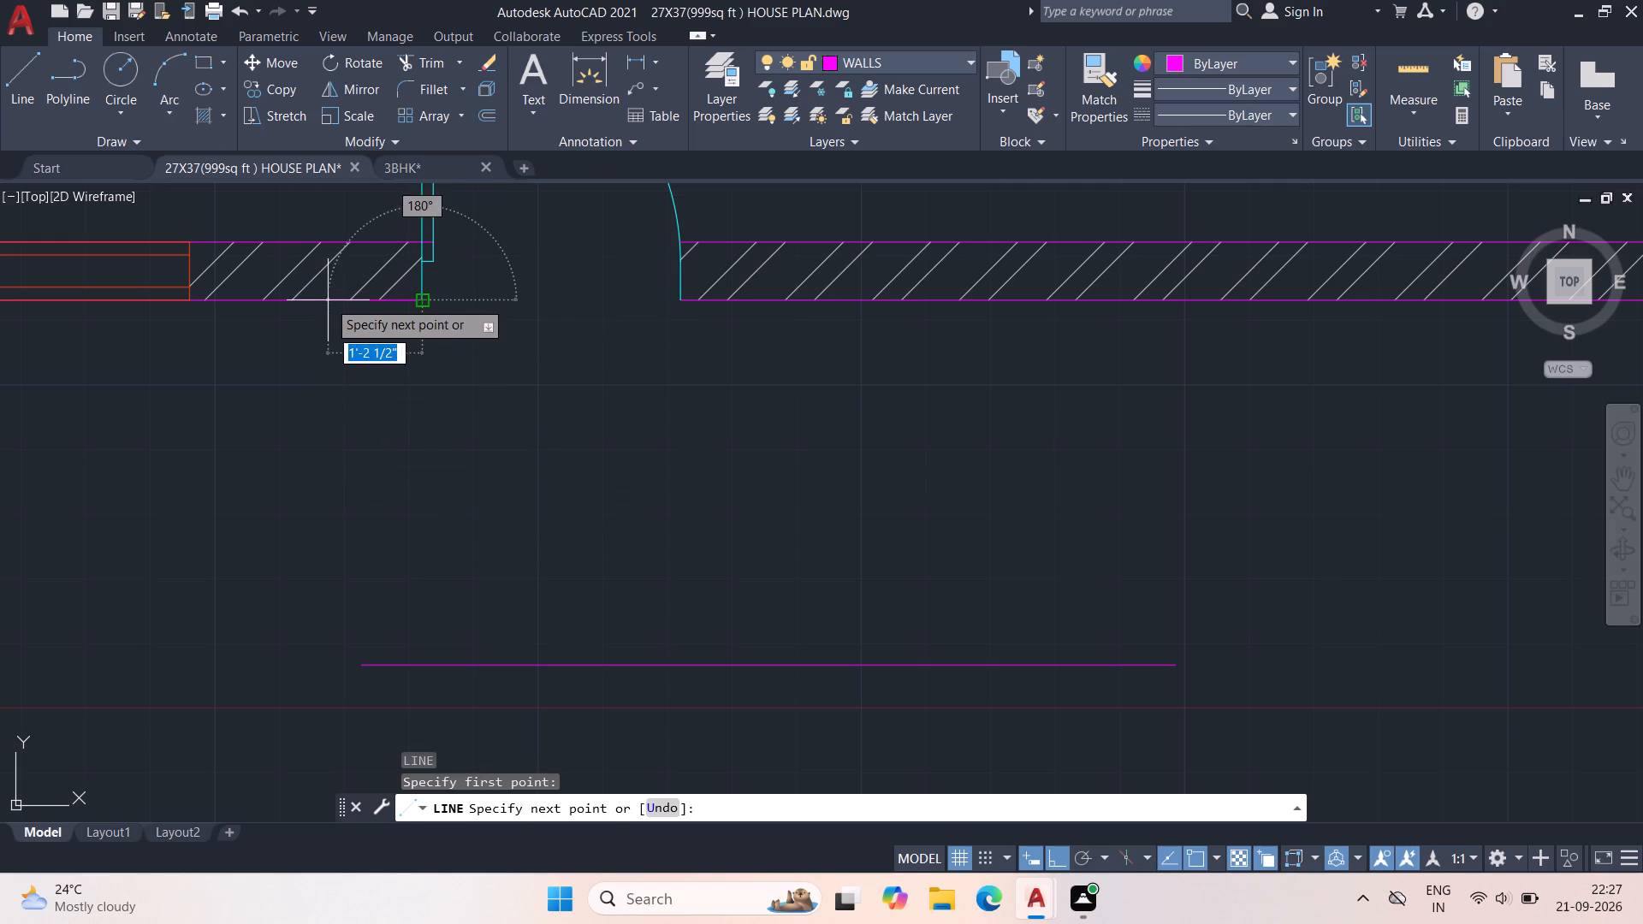
pyautogui.write('9"')
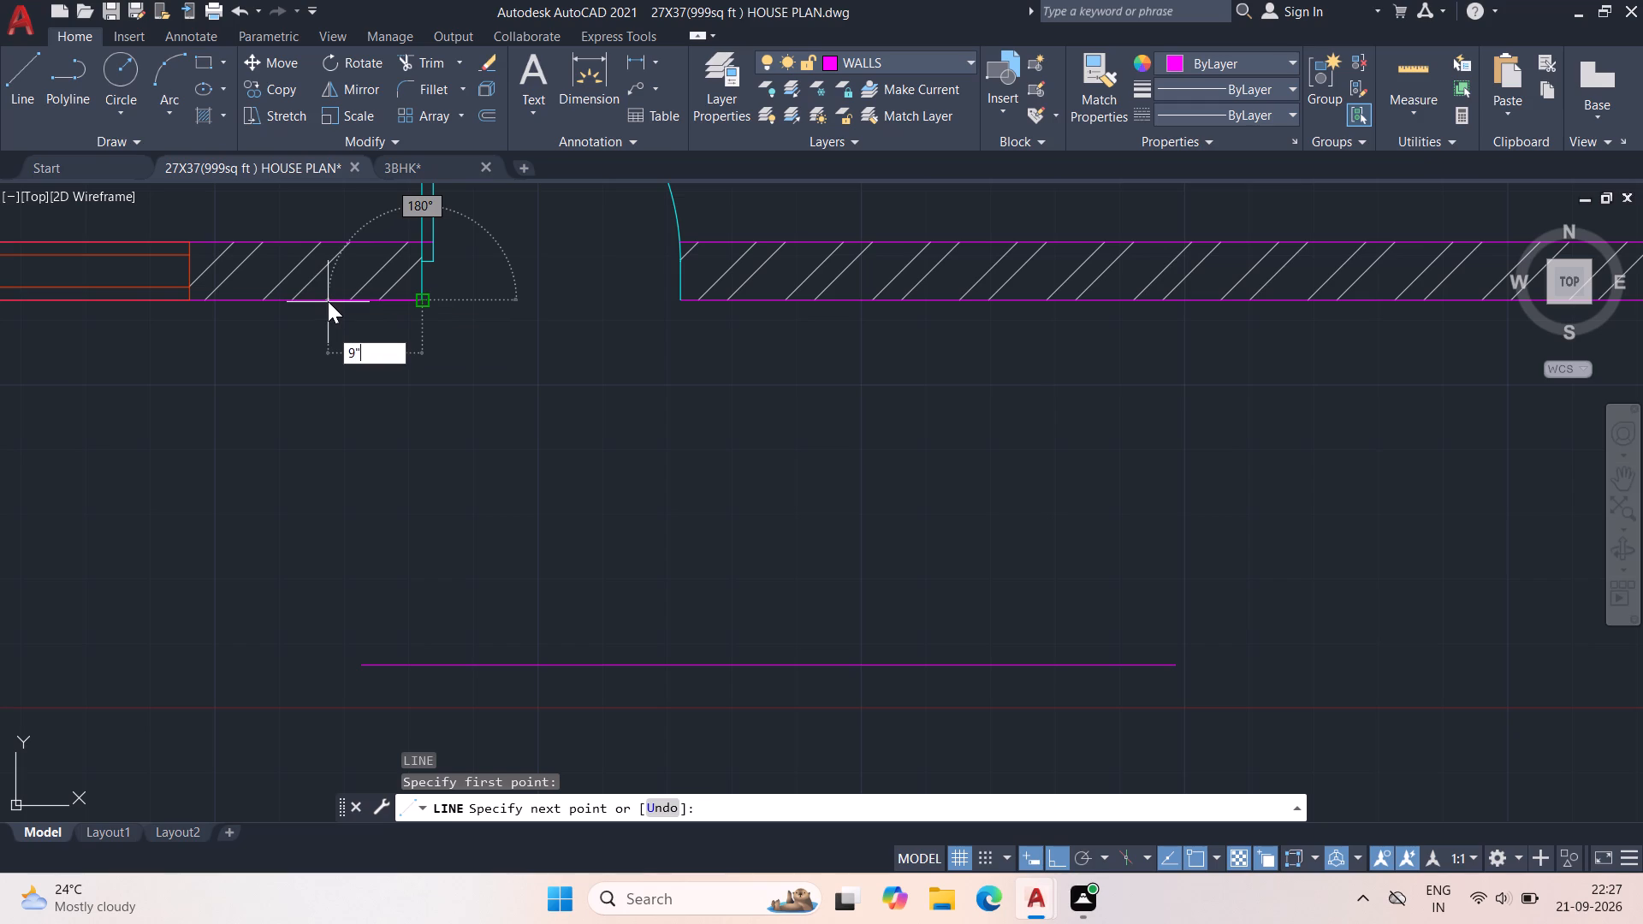
pyautogui.press('Return')
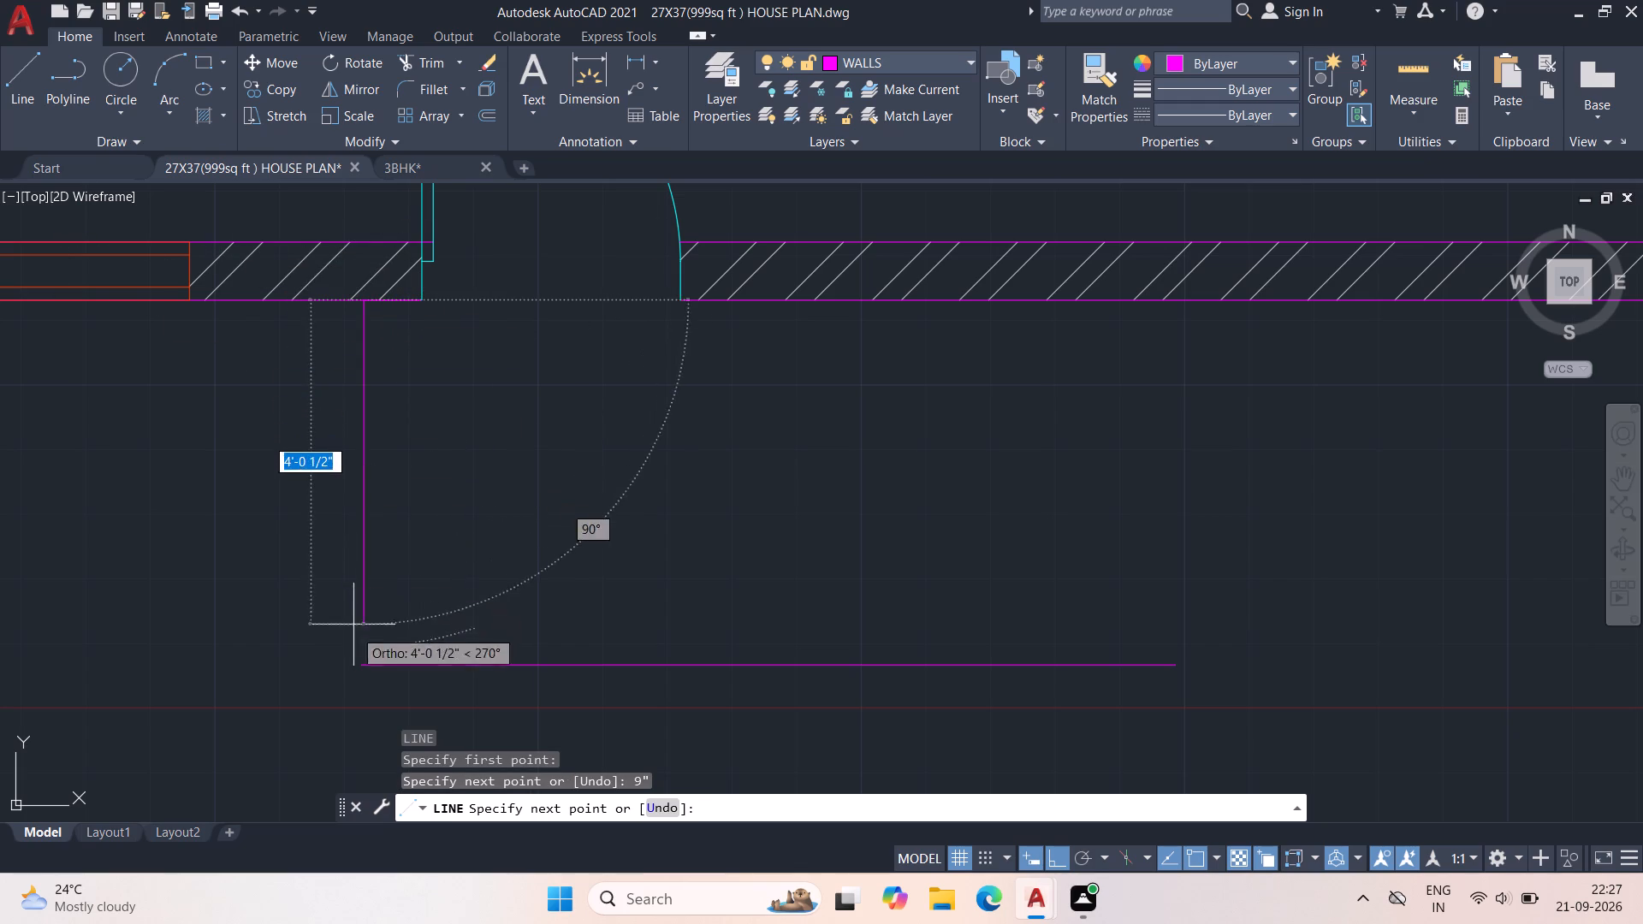
pyautogui.click(354, 727)
pyautogui.press('Escape')
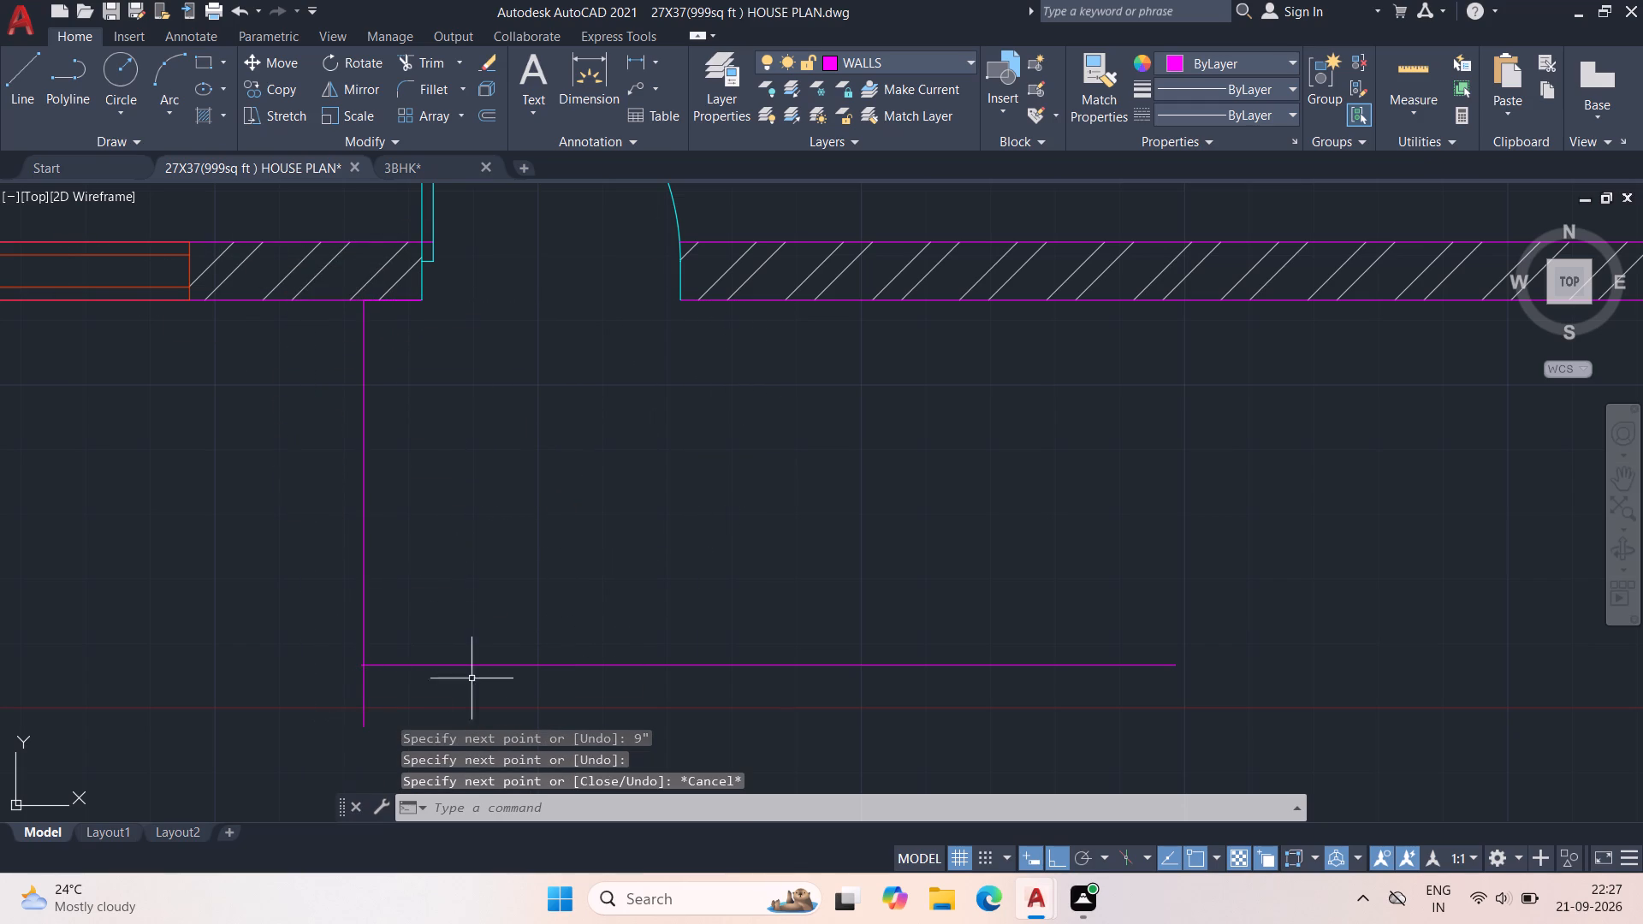
# Delete the old horizontal line south of the entrance and the 9" guide segment along the front wall west of the door.
pyautogui.click(486, 665)
pyautogui.press('Delete')
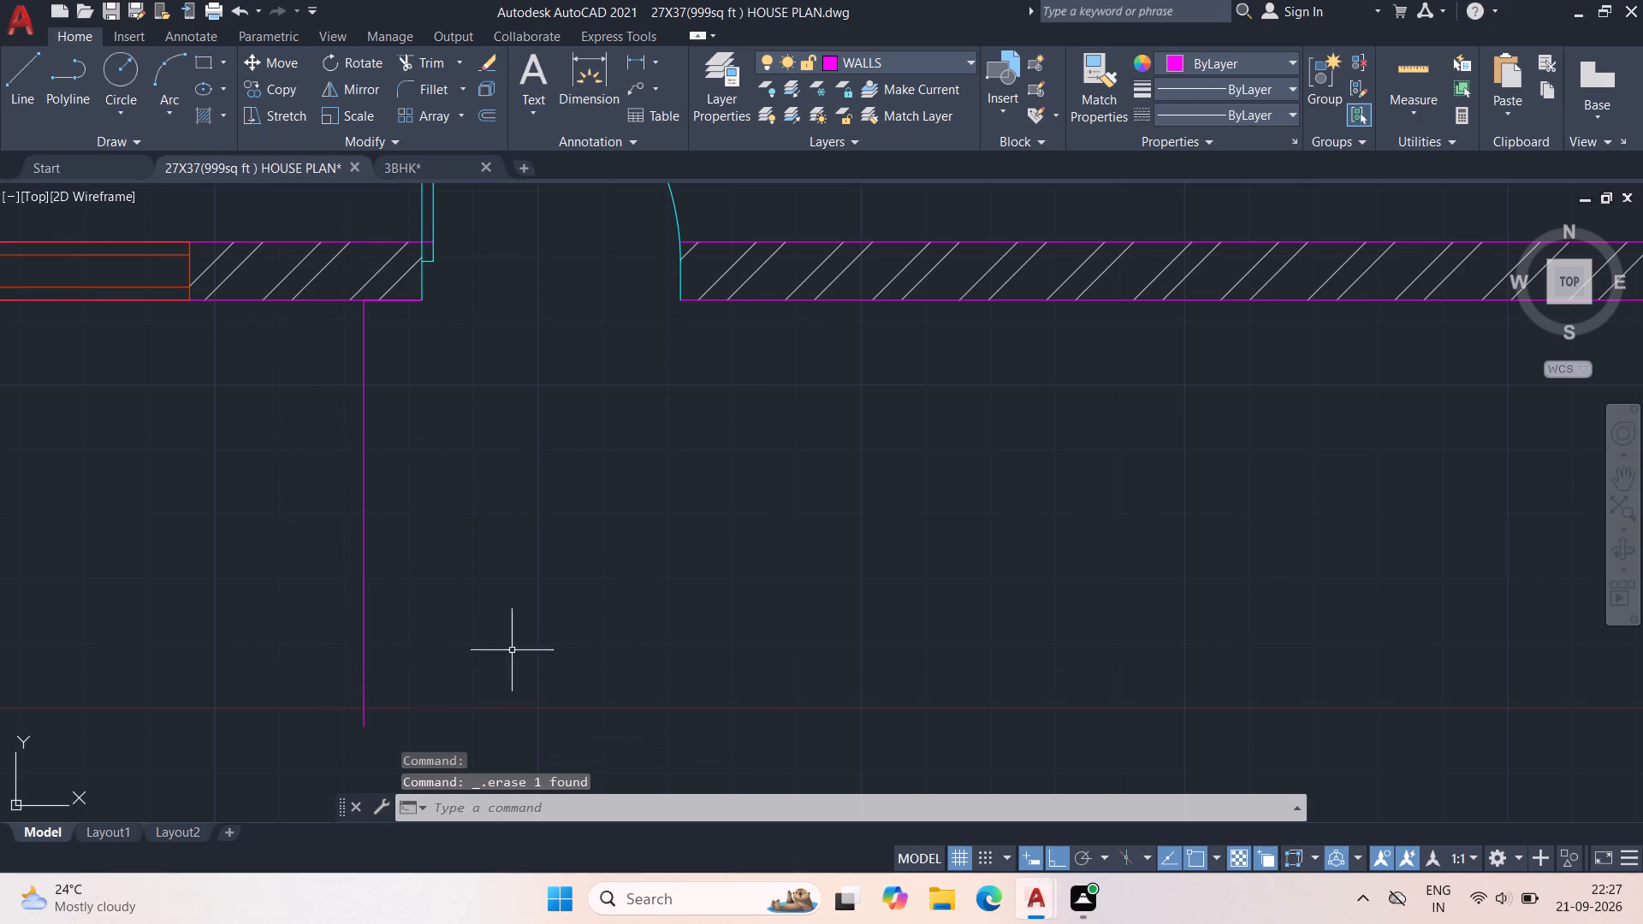
pyautogui.click(385, 299)
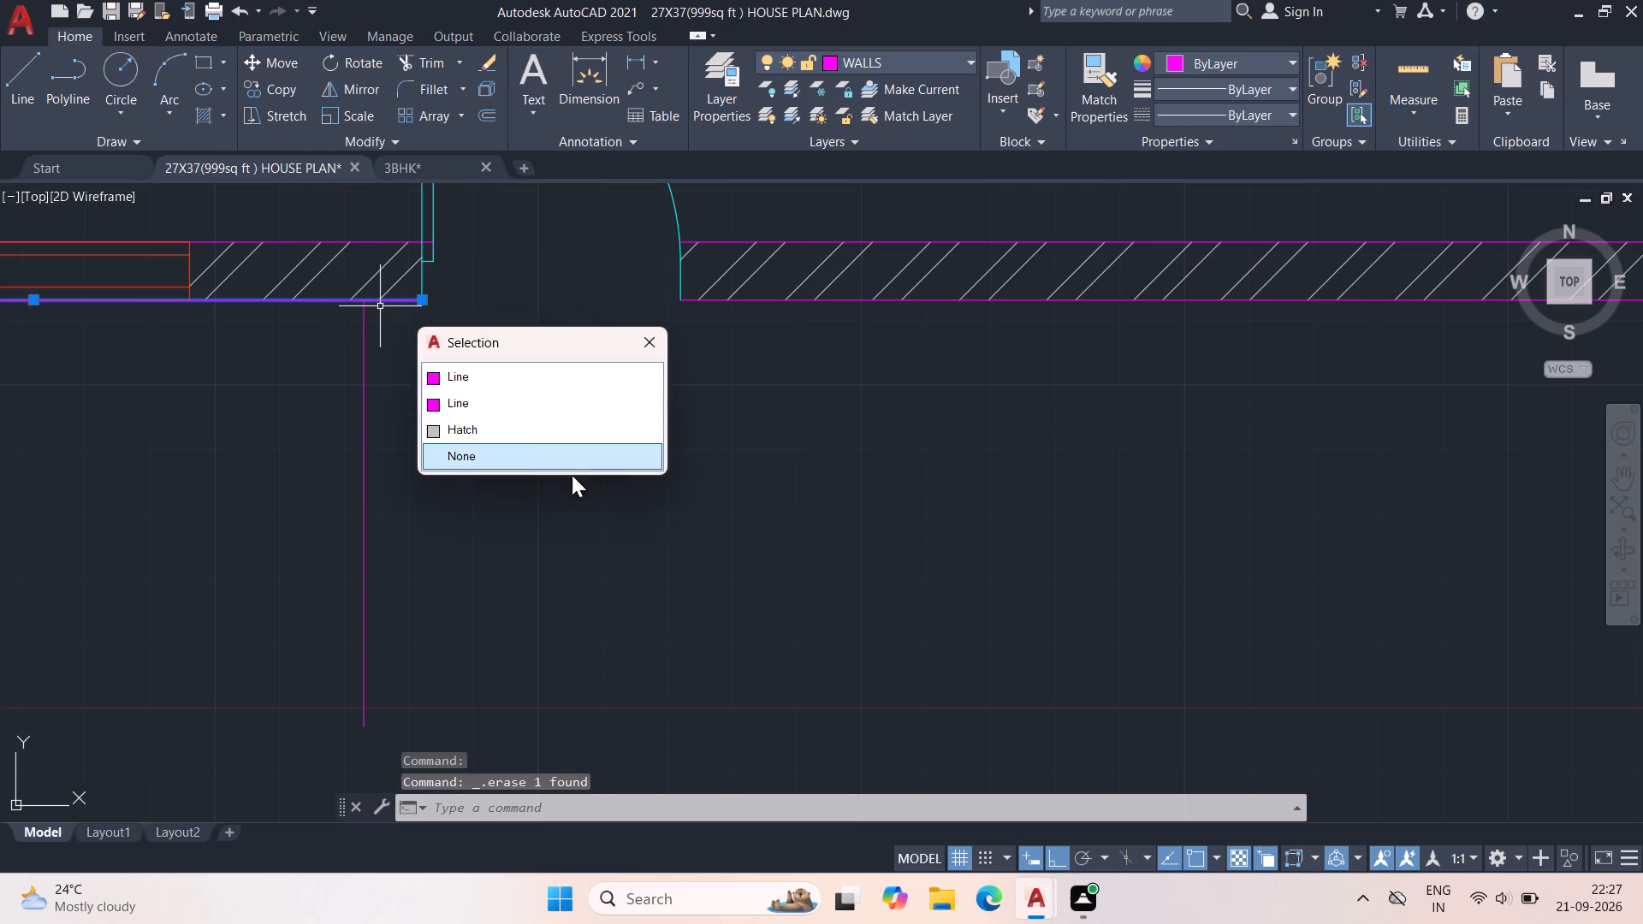
pyautogui.click(489, 377)
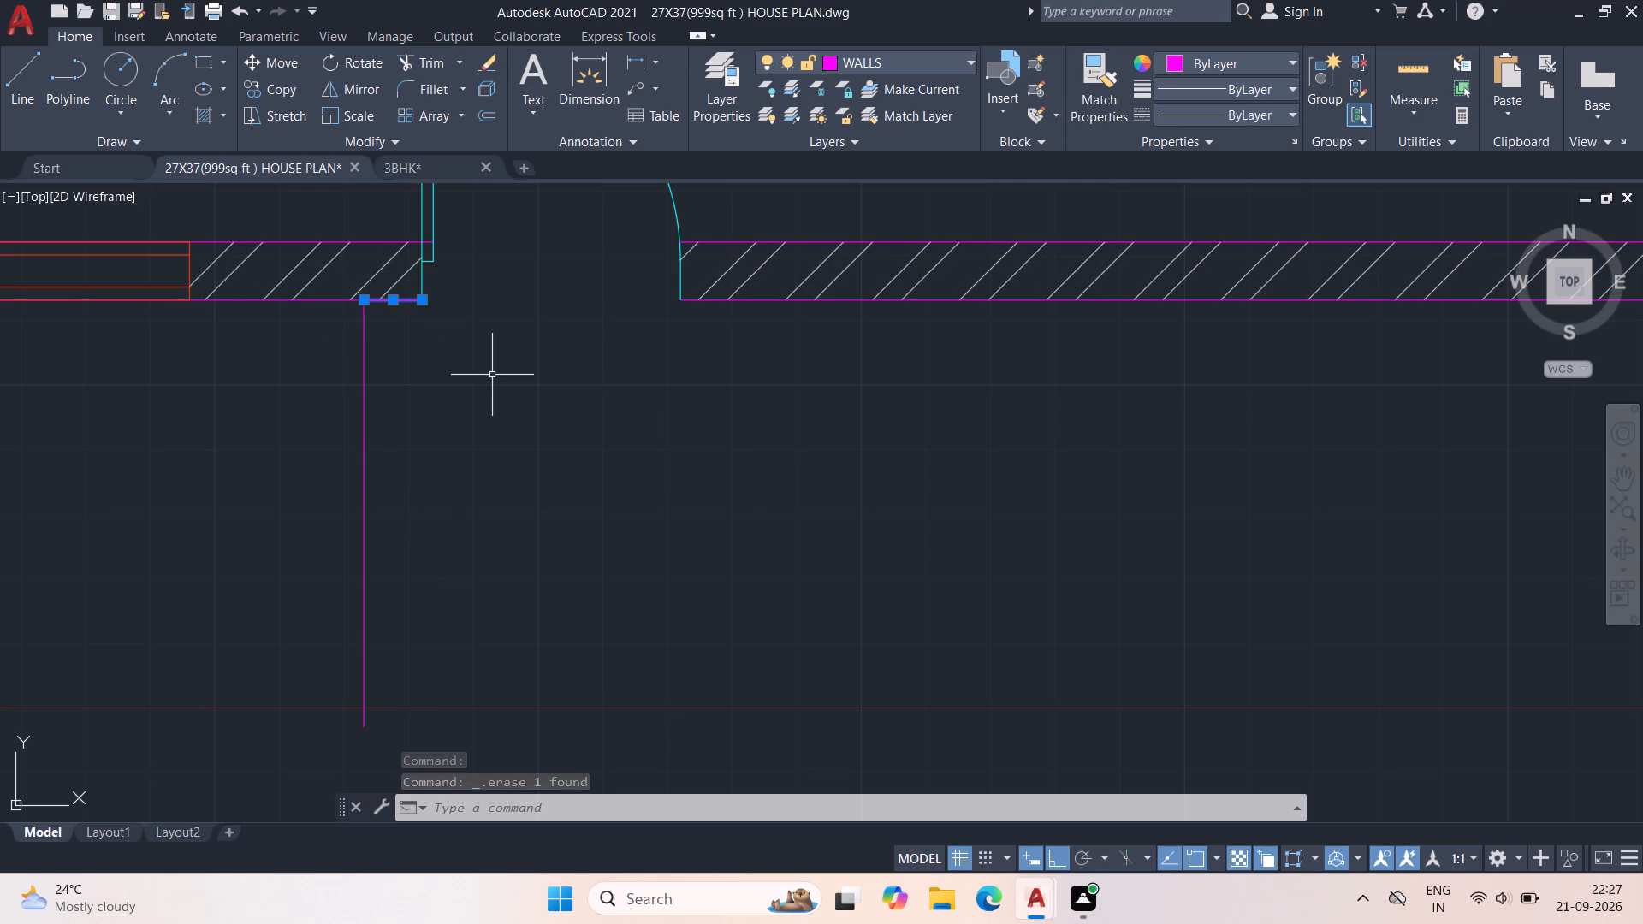
pyautogui.press('Delete')
# Draw a line 9" east from the door opening's east corner along the front wall, continuing south beside the entrance.
pyautogui.press('l')
pyautogui.press('space')
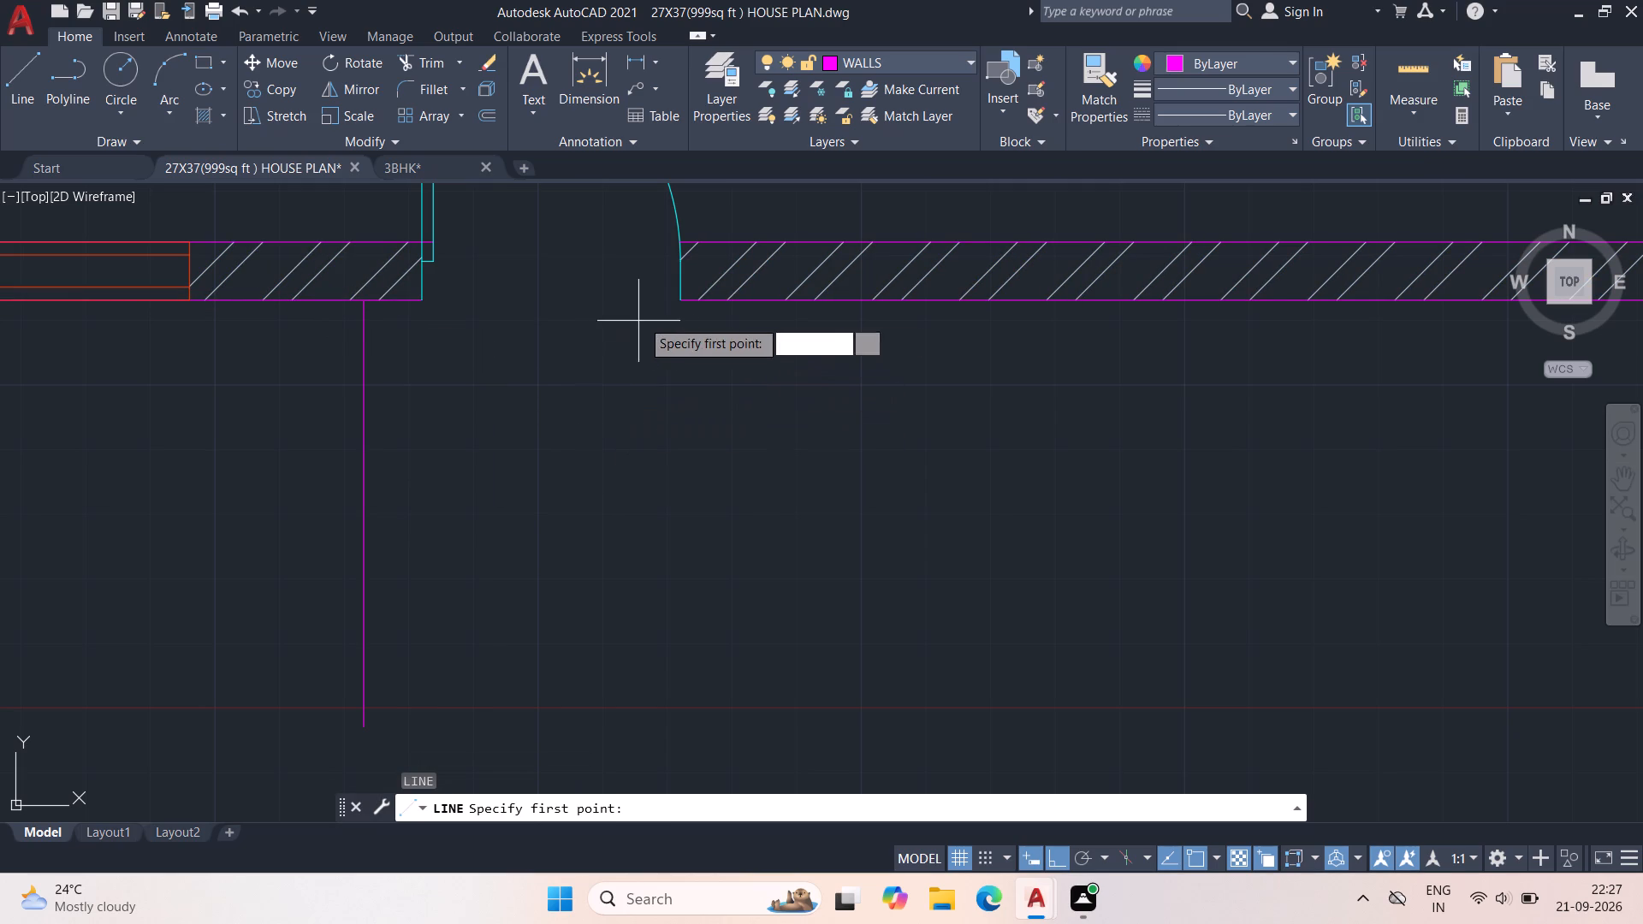
pyautogui.click(686, 300)
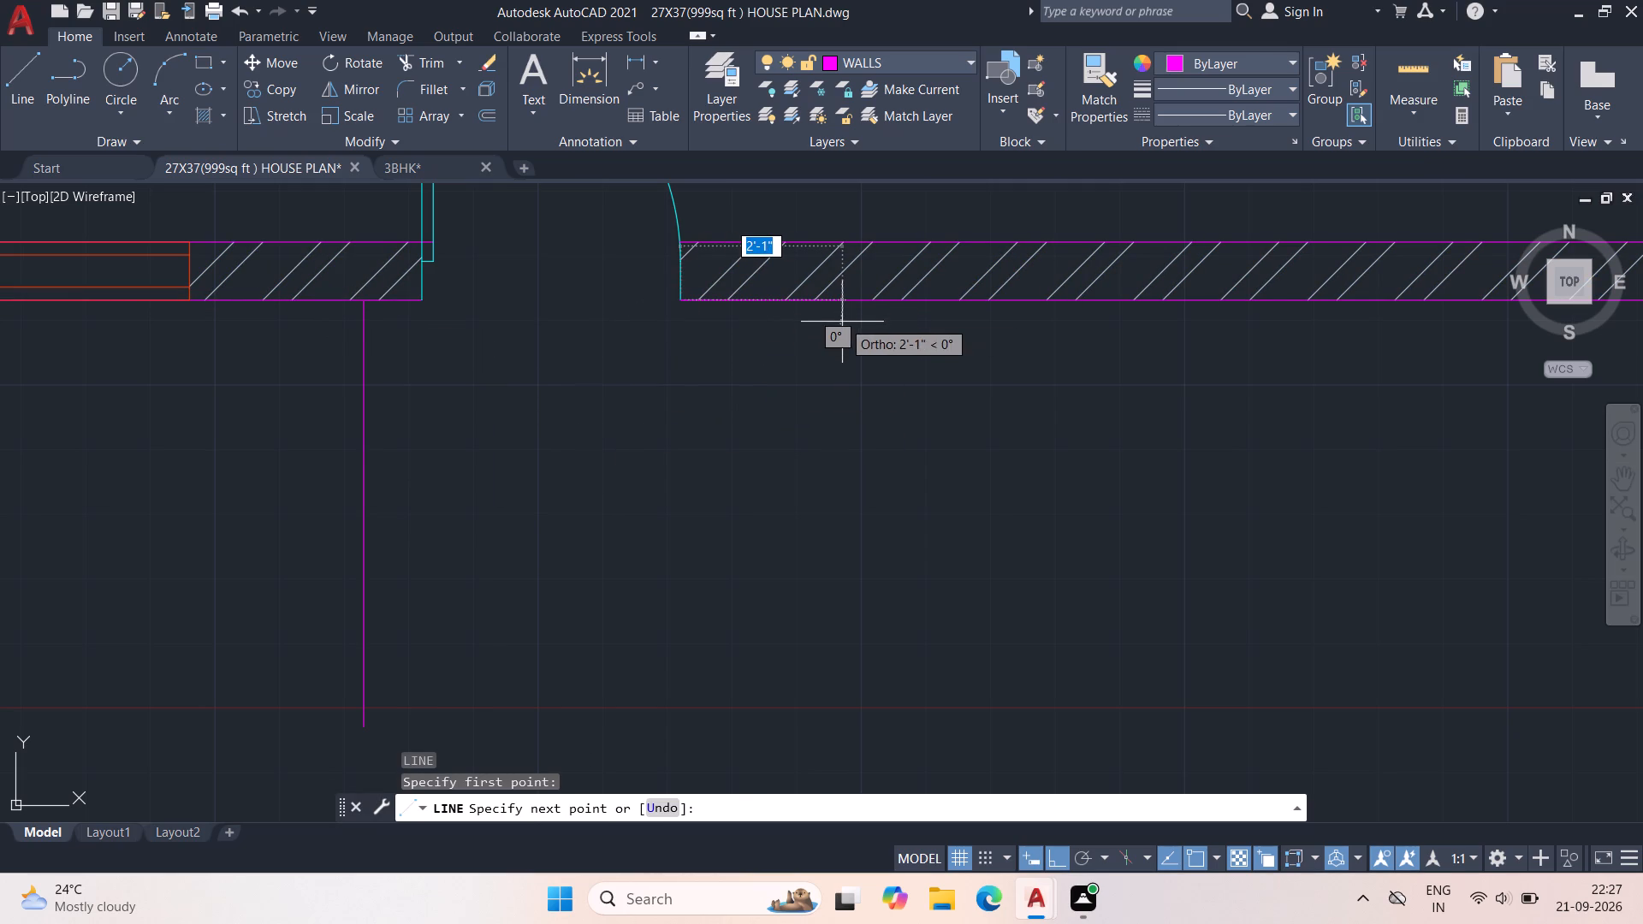
pyautogui.press('9')
pyautogui.hotkey('shift', '"')
pyautogui.press('Return')
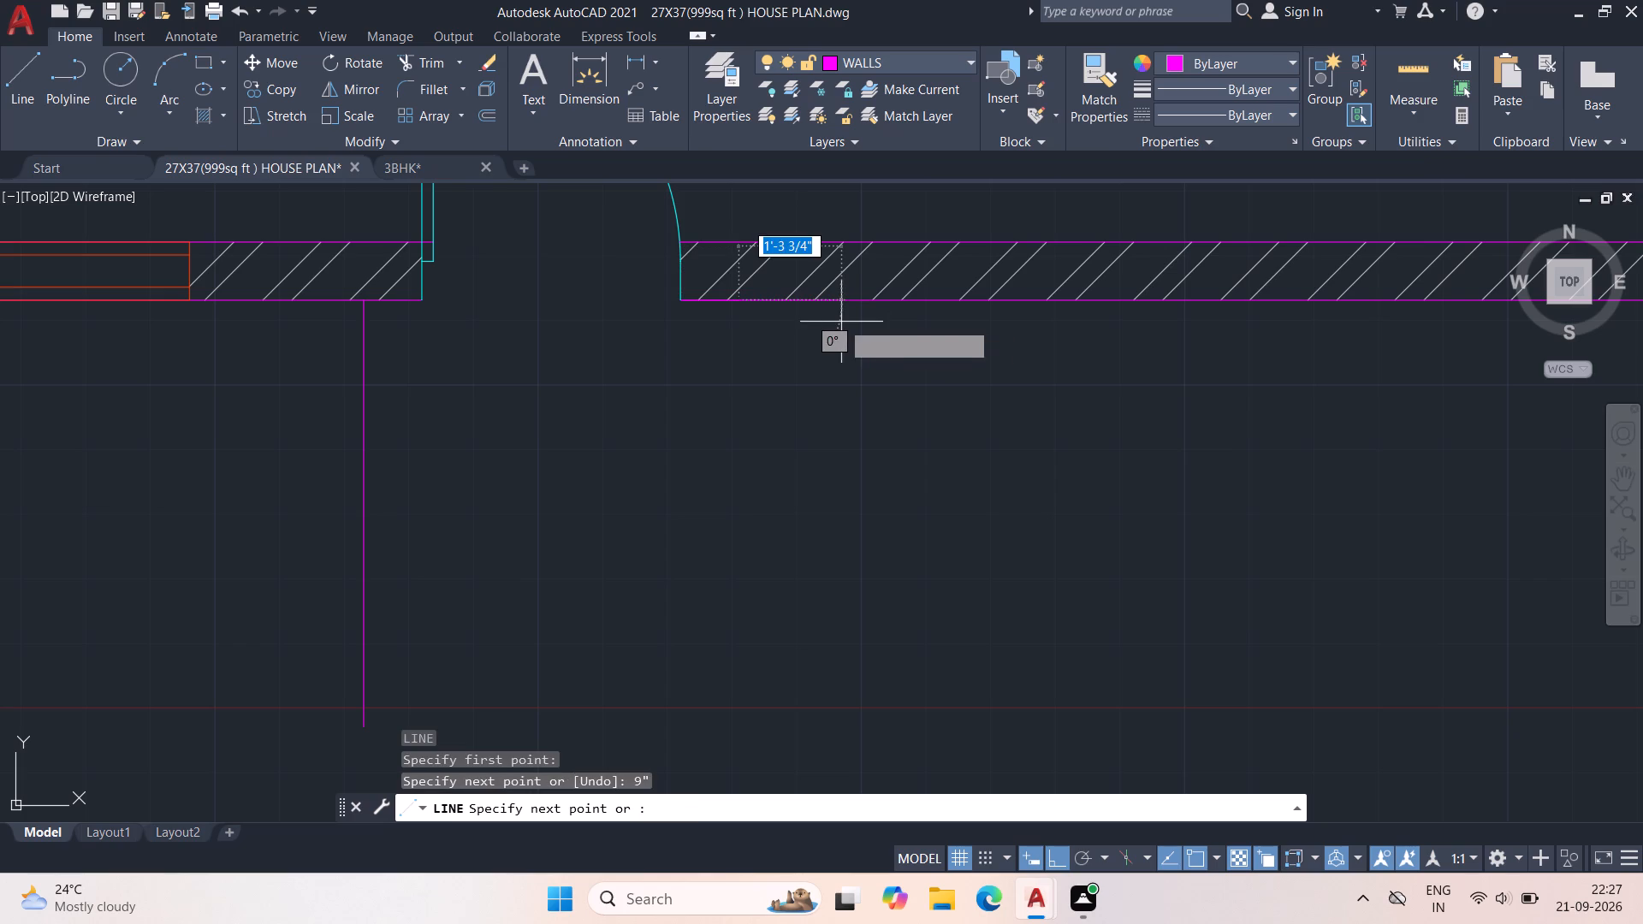
pyautogui.click(748, 703)
pyautogui.press('space')
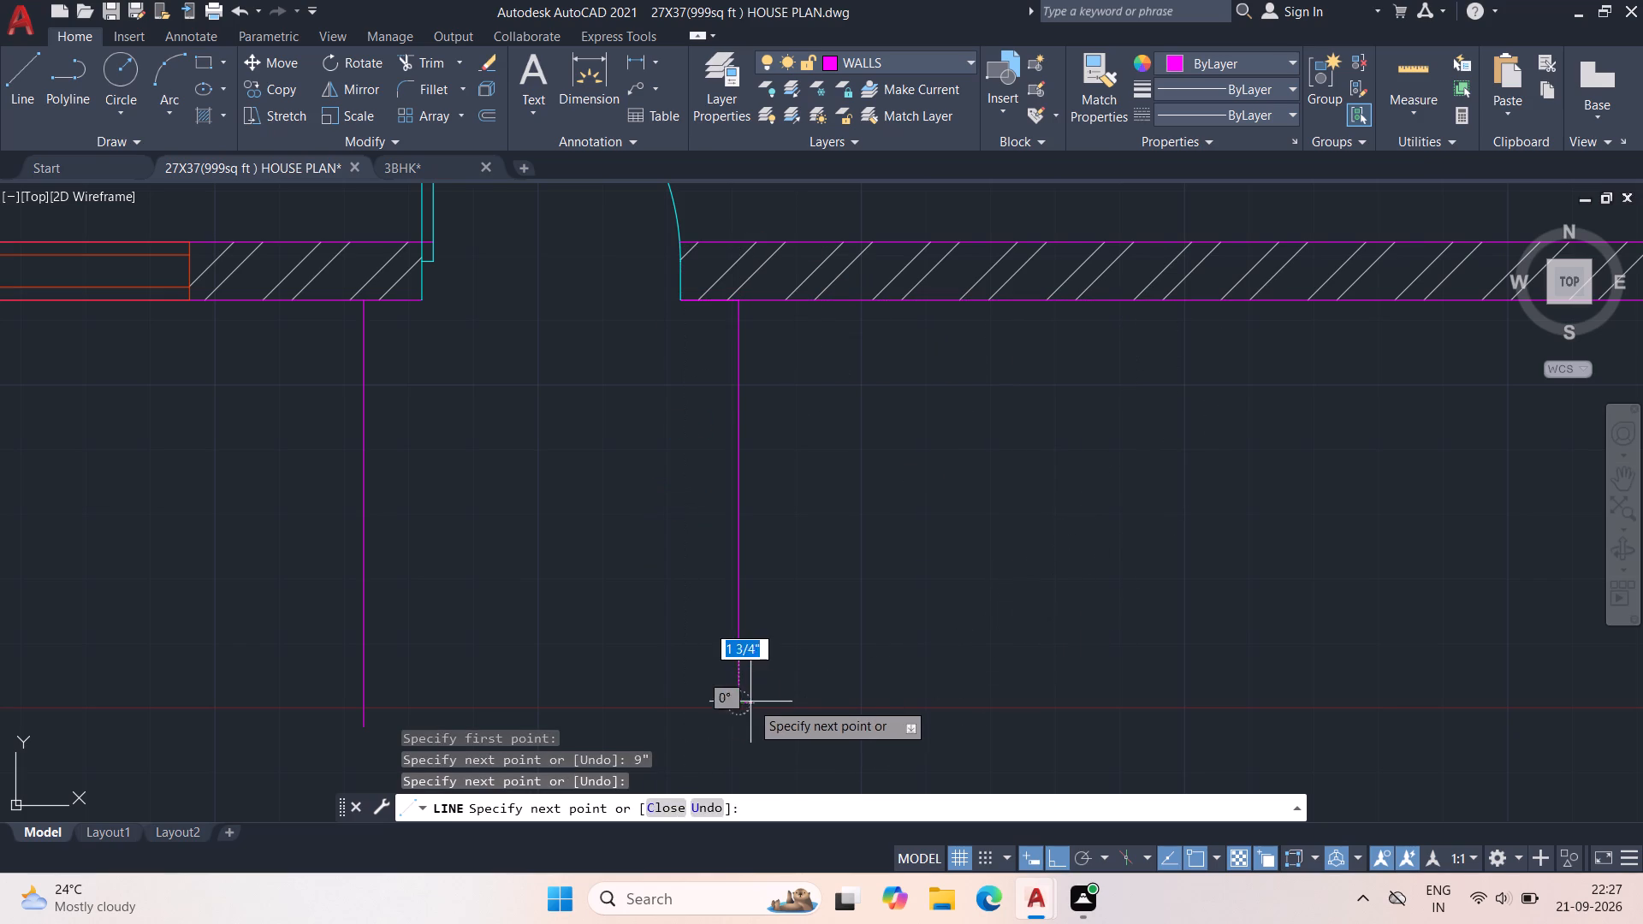
pyautogui.press('Escape')
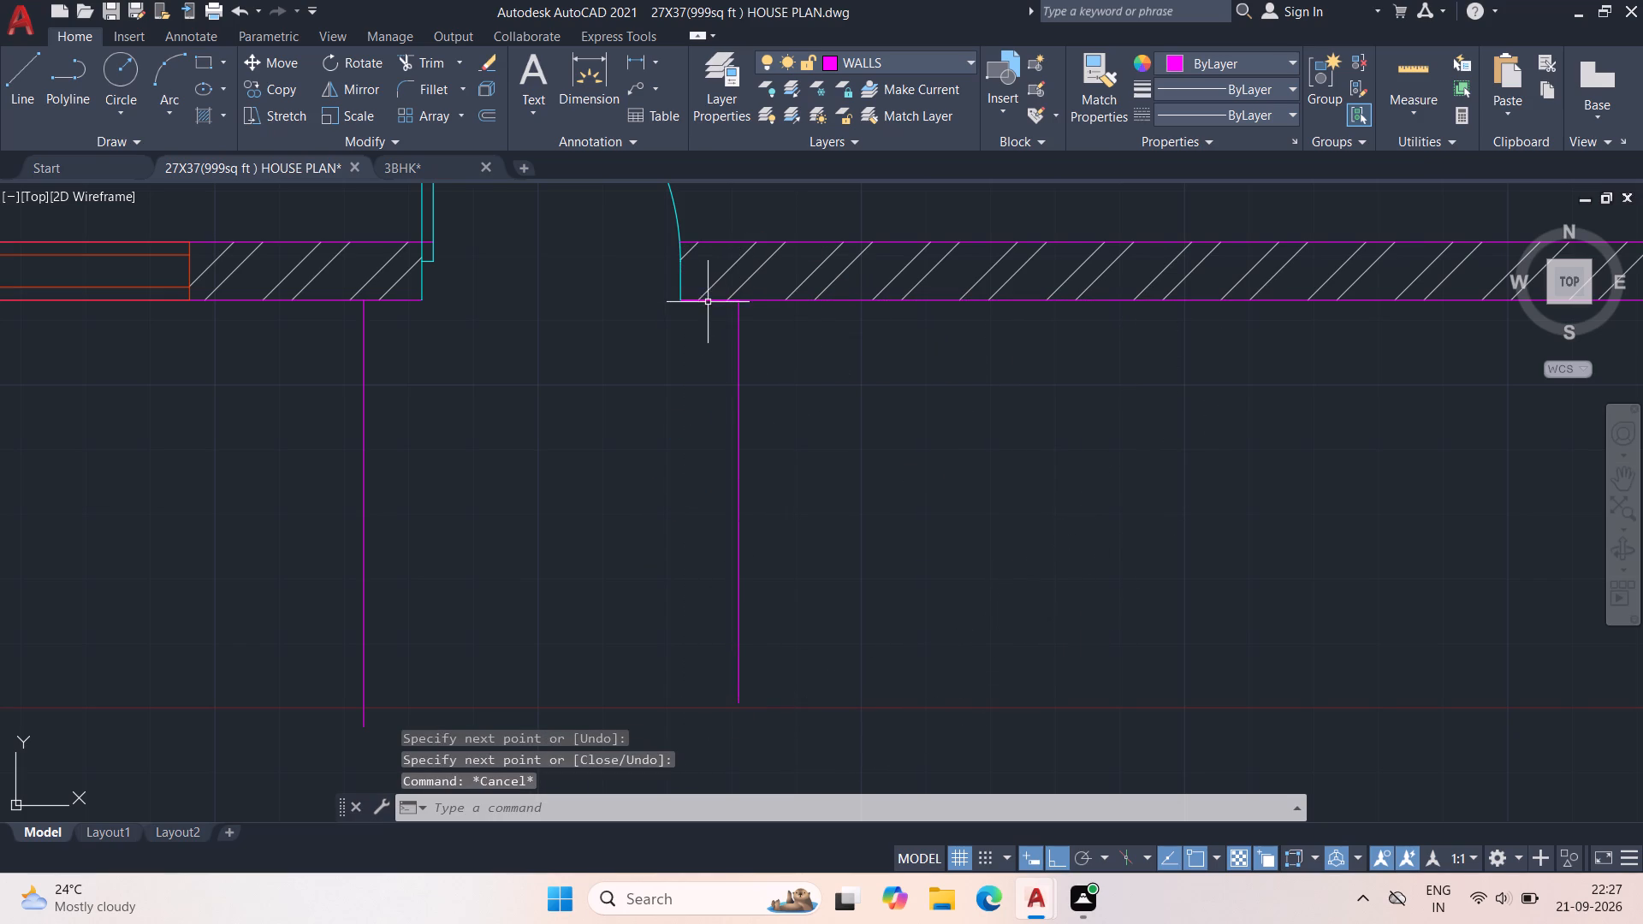
# Delete the 9" guide segment along the front wall east of the door.
pyautogui.click(709, 301)
pyautogui.click(777, 373)
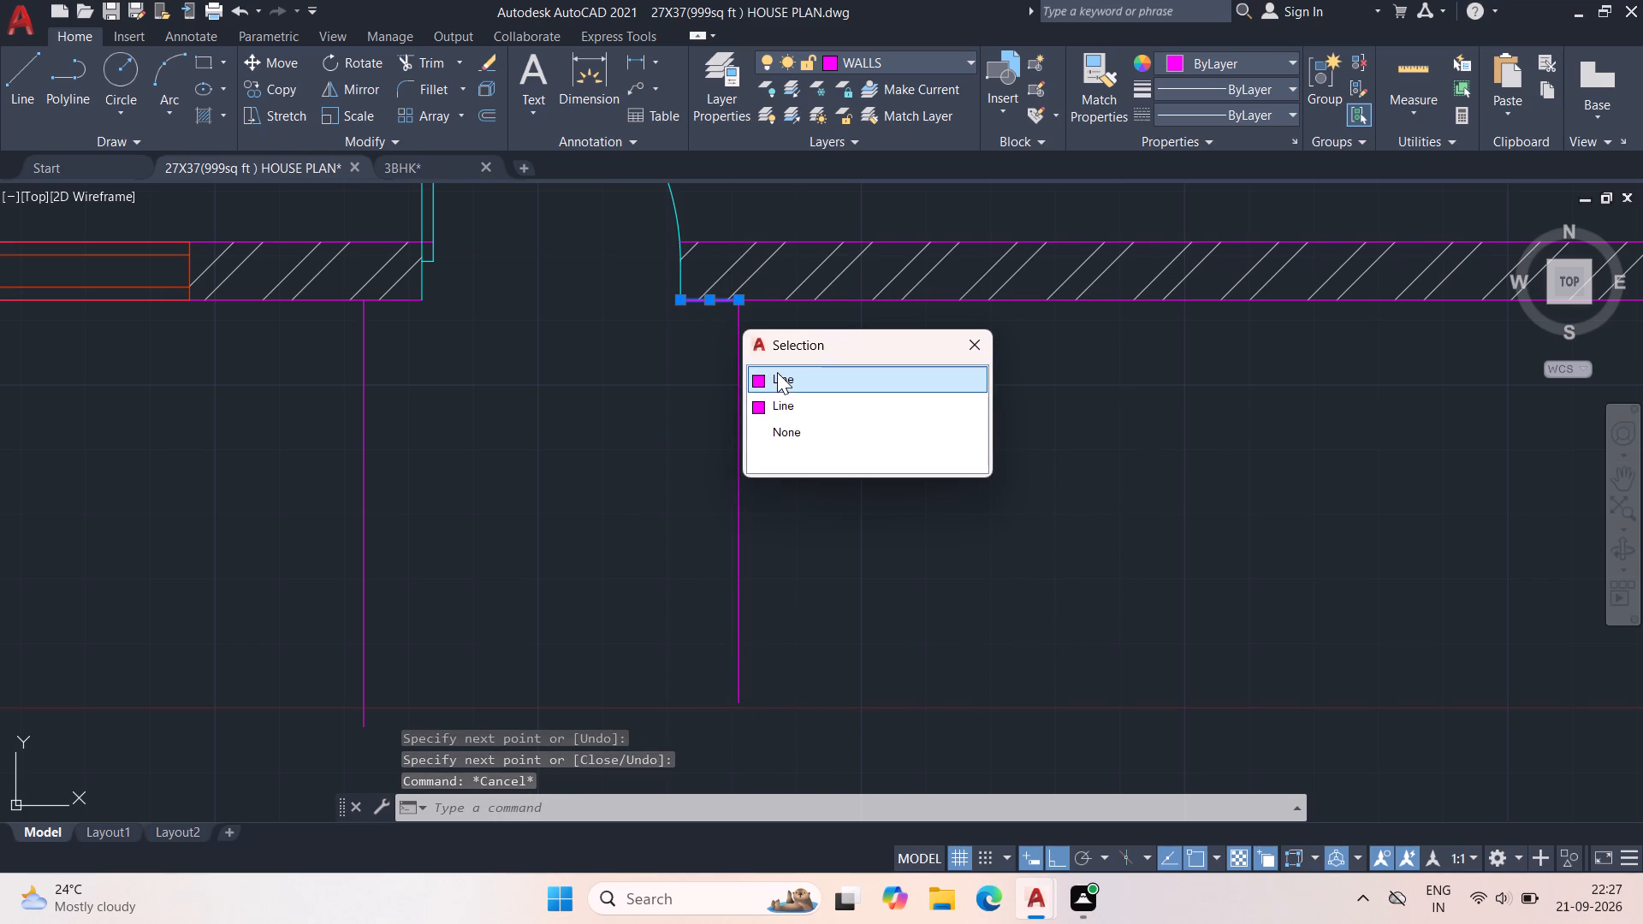
pyautogui.press('Delete')
pyautogui.click(776, 372)
pyautogui.press('Delete')
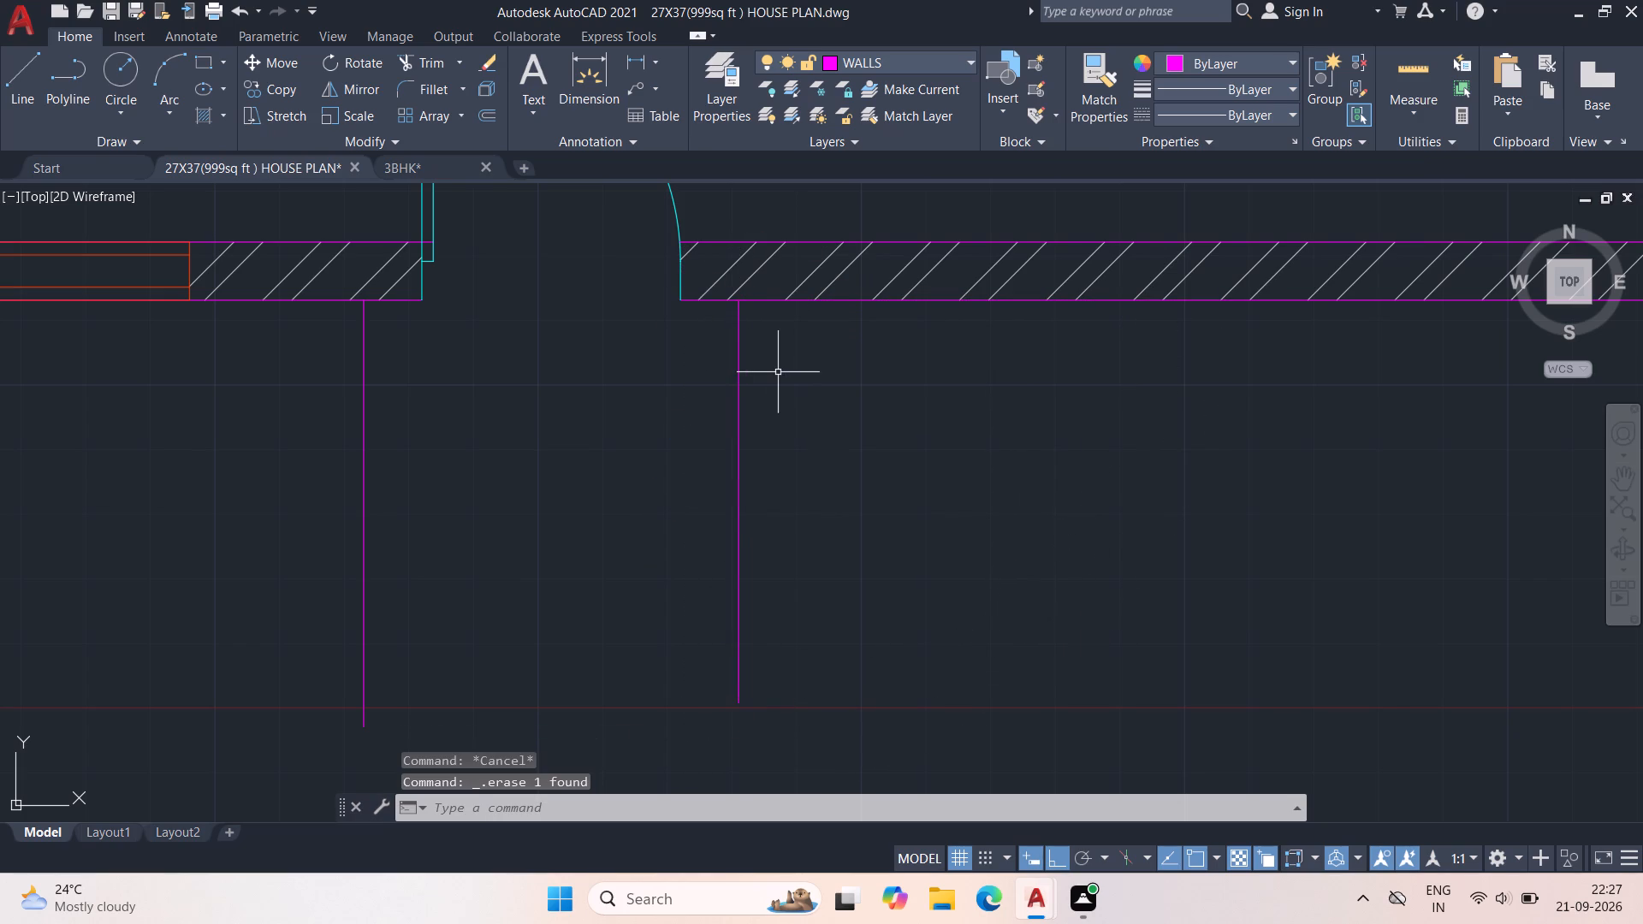
# Draw a line 1' south from the top of the west entrance line, continuing east about 5'-6" across the east entrance line.
pyautogui.moveTo(604, 494); pyautogui.dragTo(596, 463, button='middle')
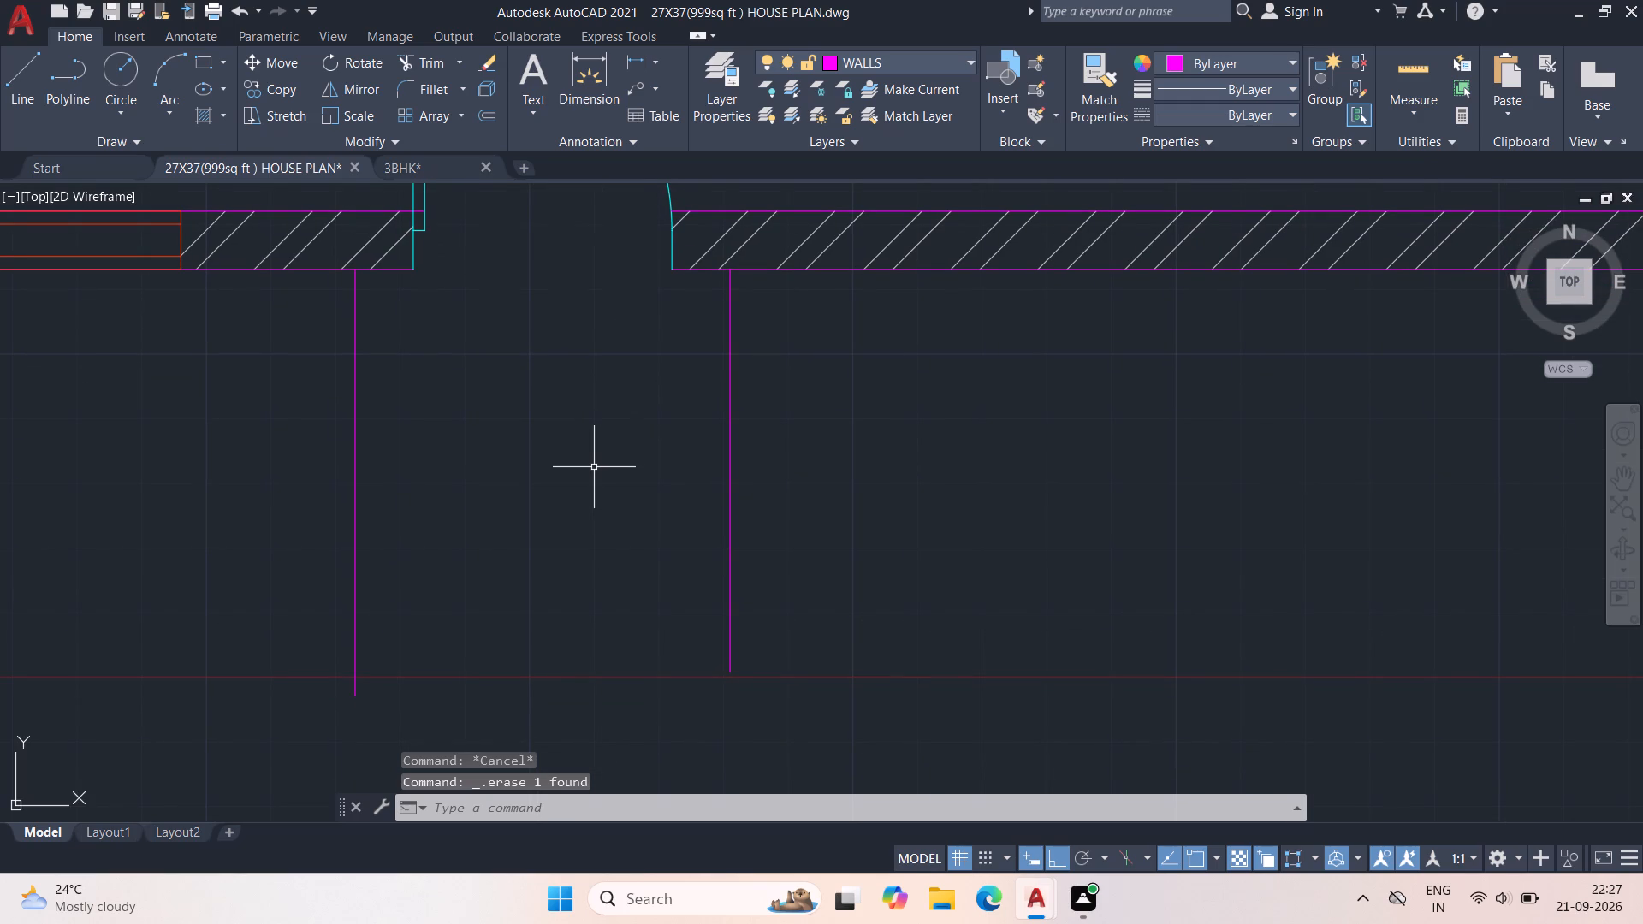
pyautogui.write('L')
pyautogui.press('space')
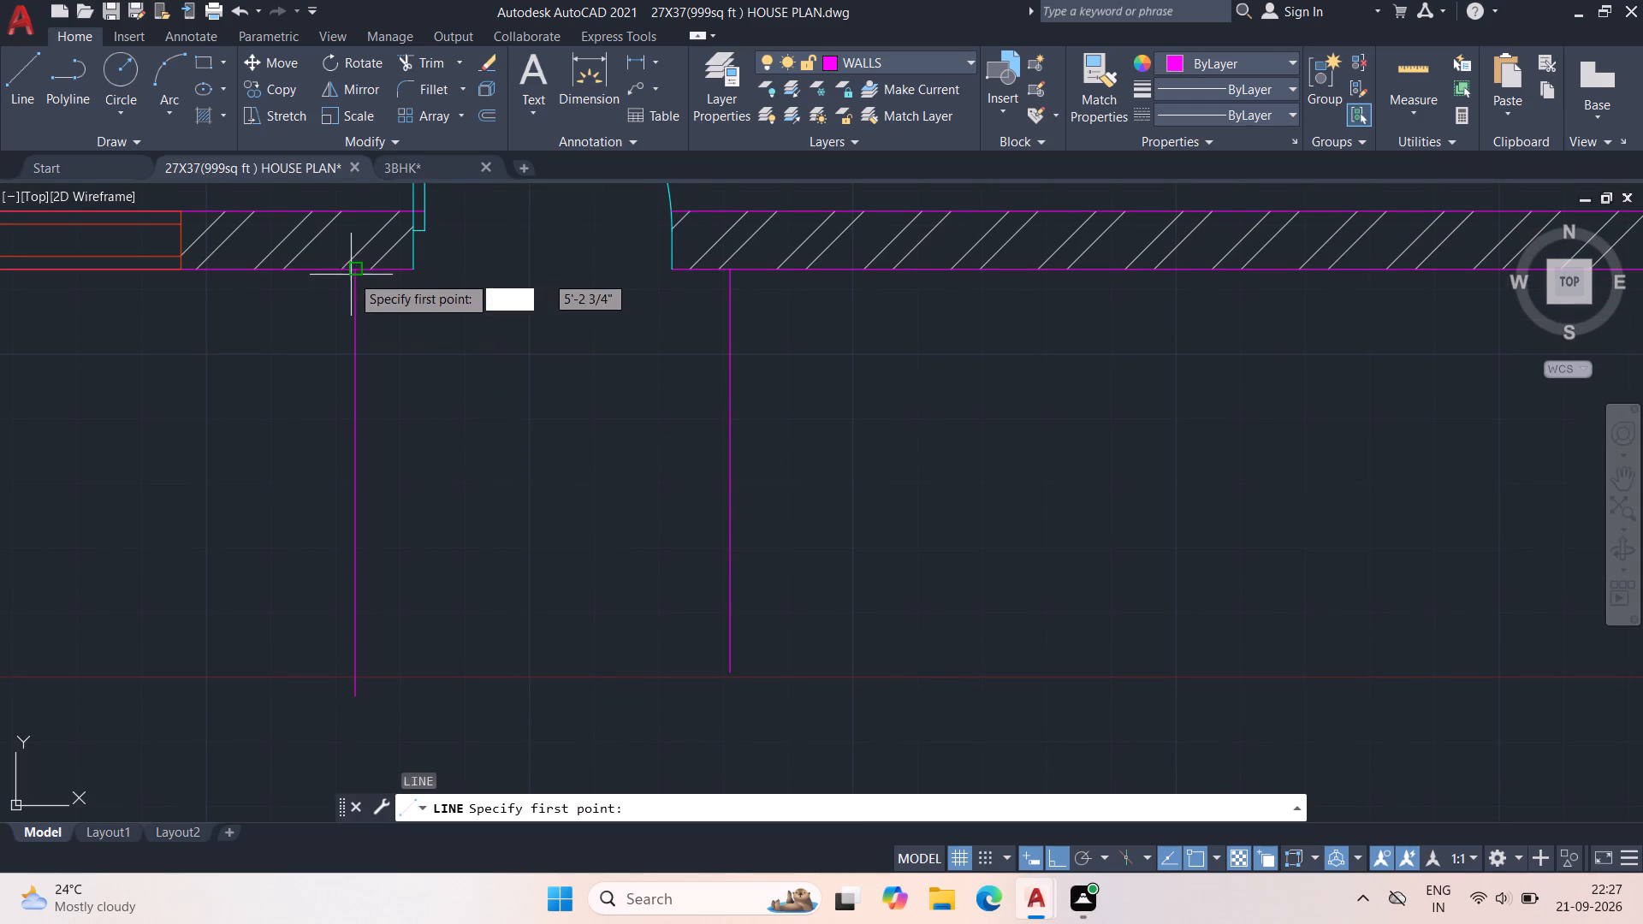
pyautogui.click(351, 271)
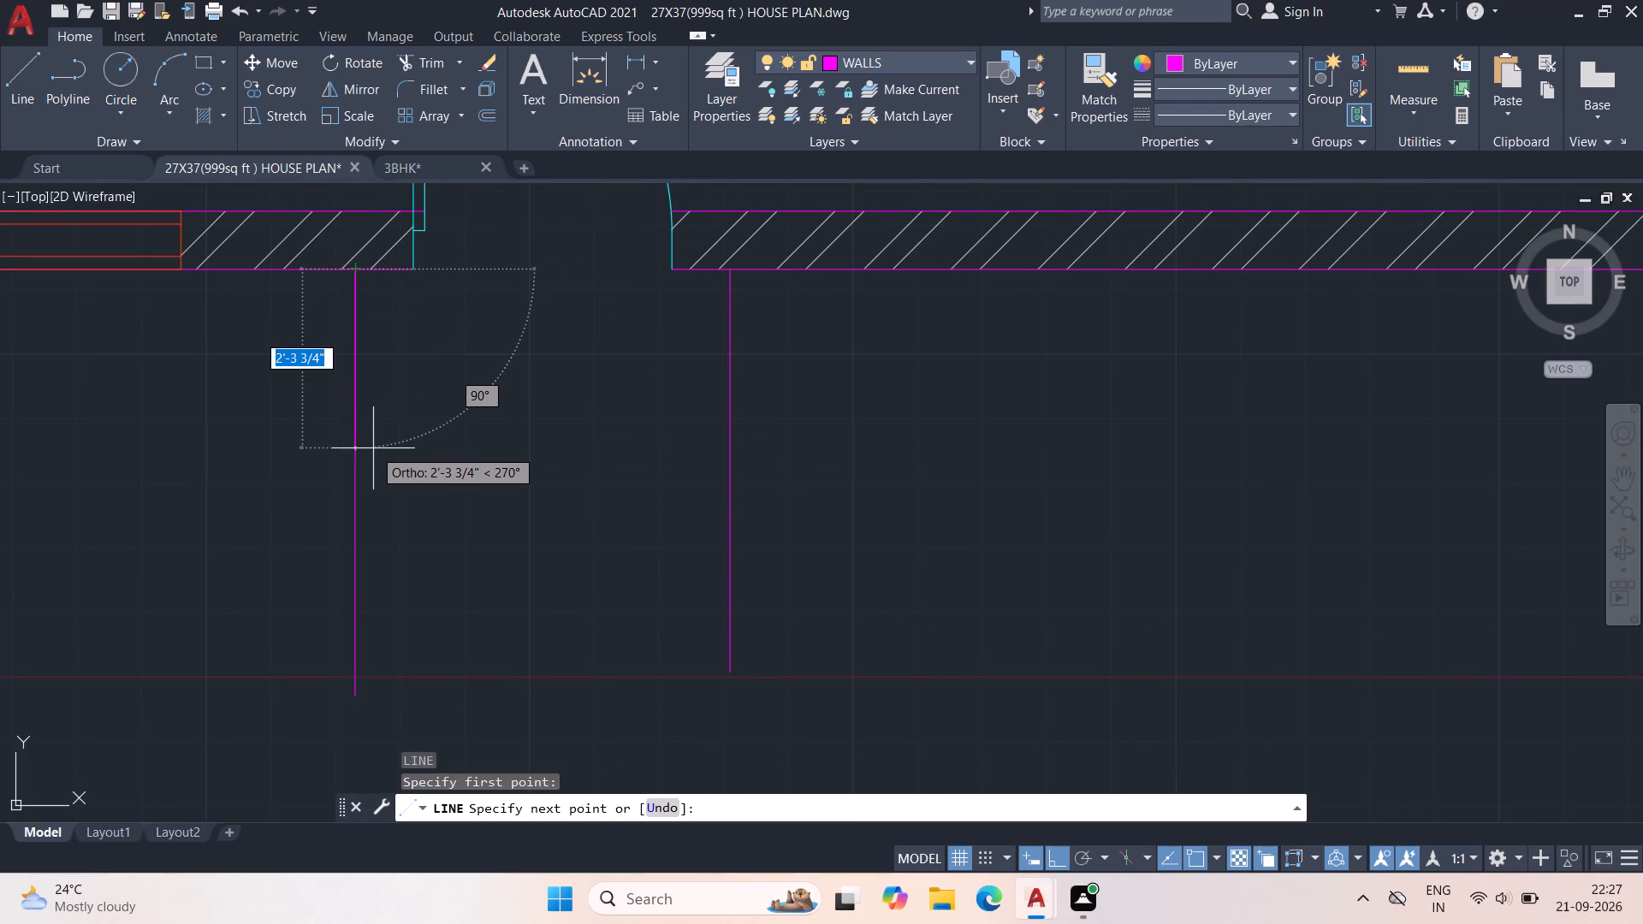
pyautogui.write("1'")
pyautogui.press('Return')
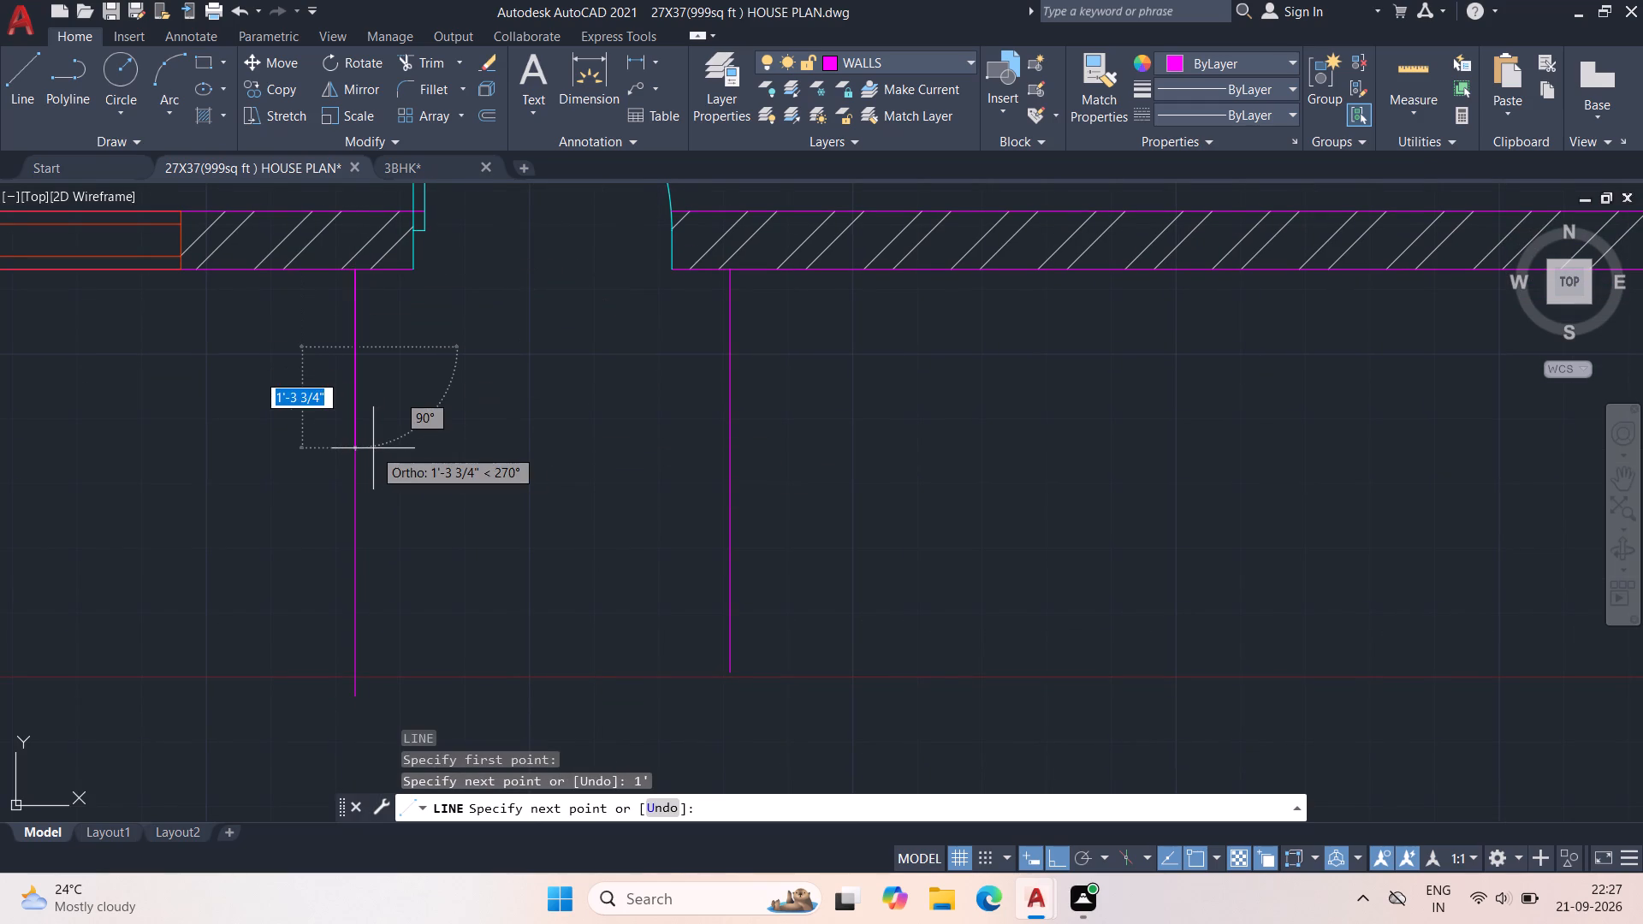
pyautogui.click(783, 368)
pyautogui.press('Escape')
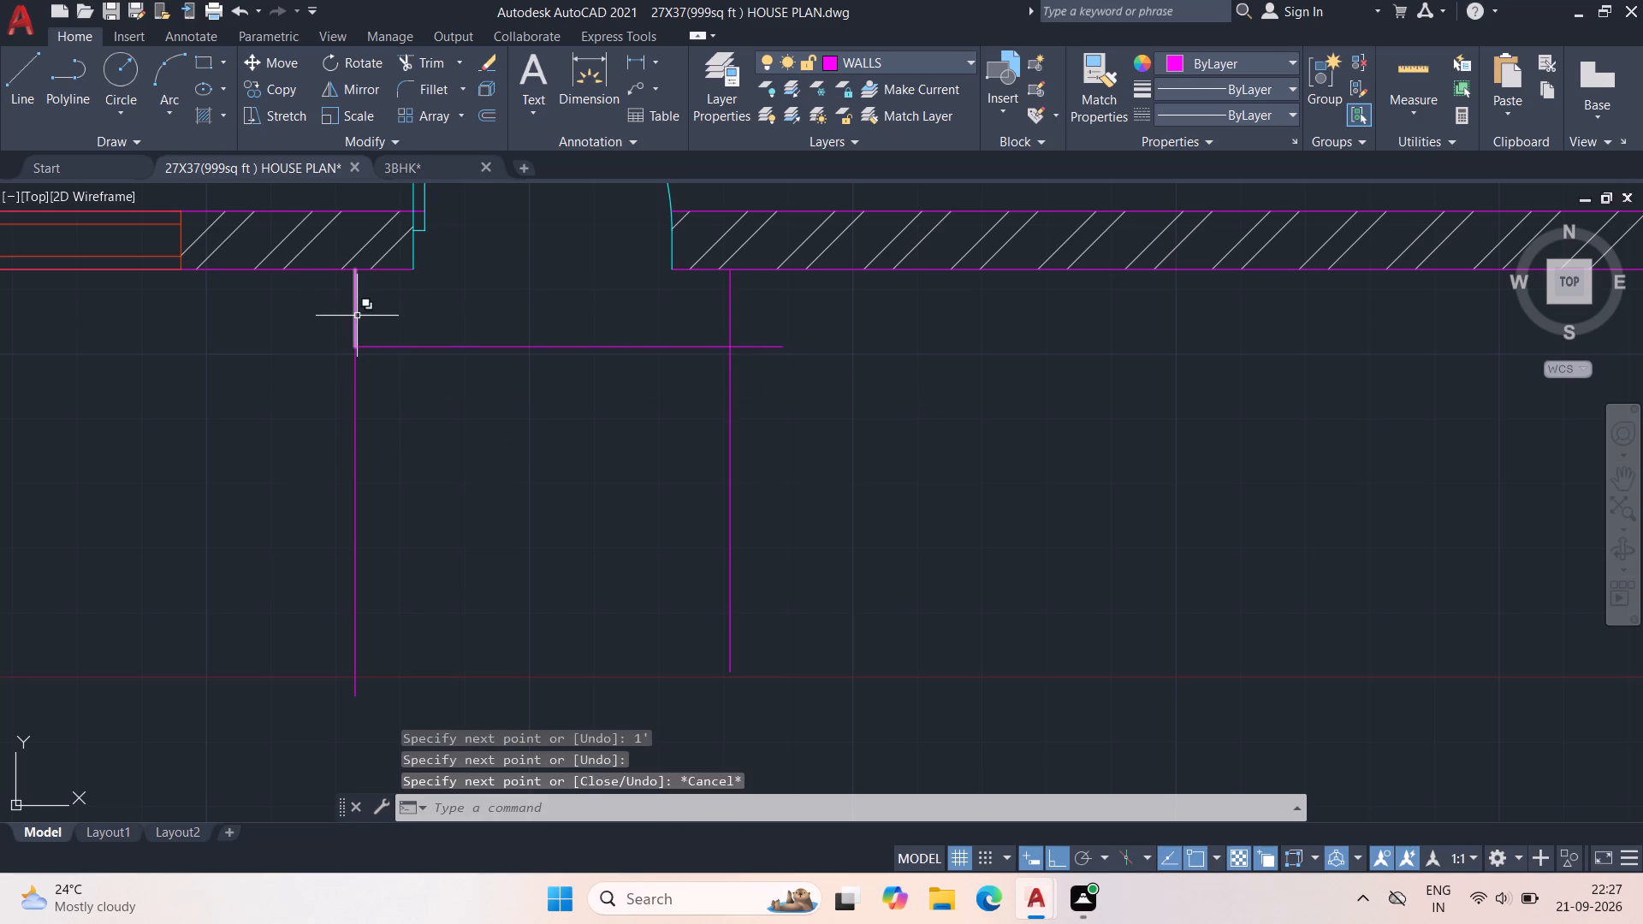
# Delete the 1' guide segment overlapping the top of the west entrance line.
pyautogui.click(356, 316)
pyautogui.click(442, 398)
pyautogui.press('Delete')
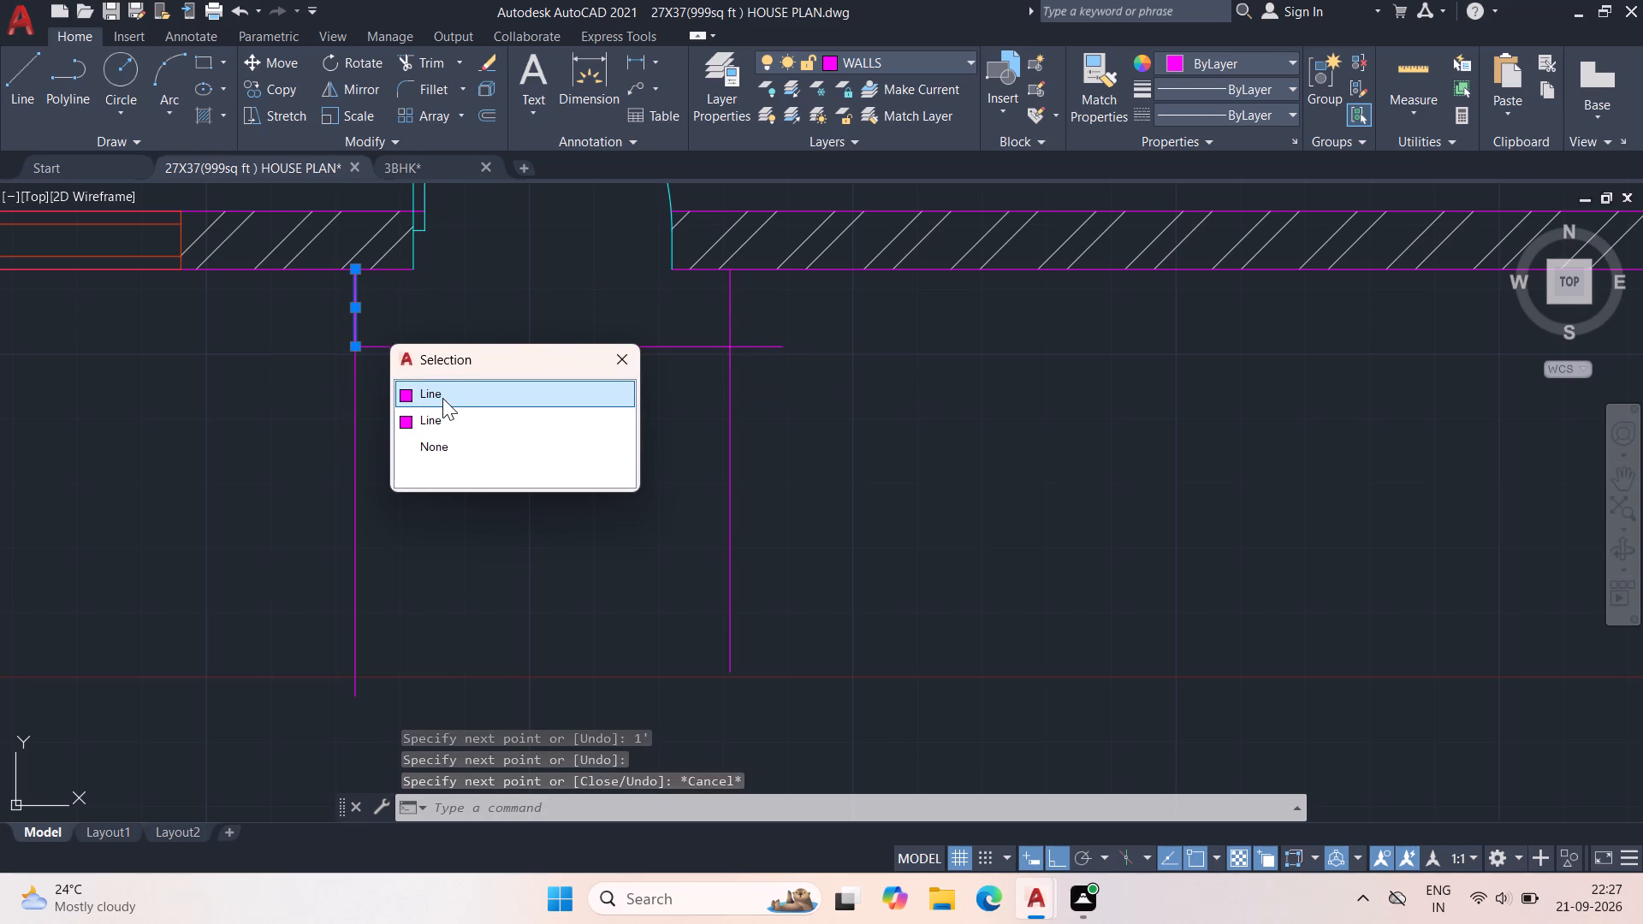
pyautogui.press('Delete')
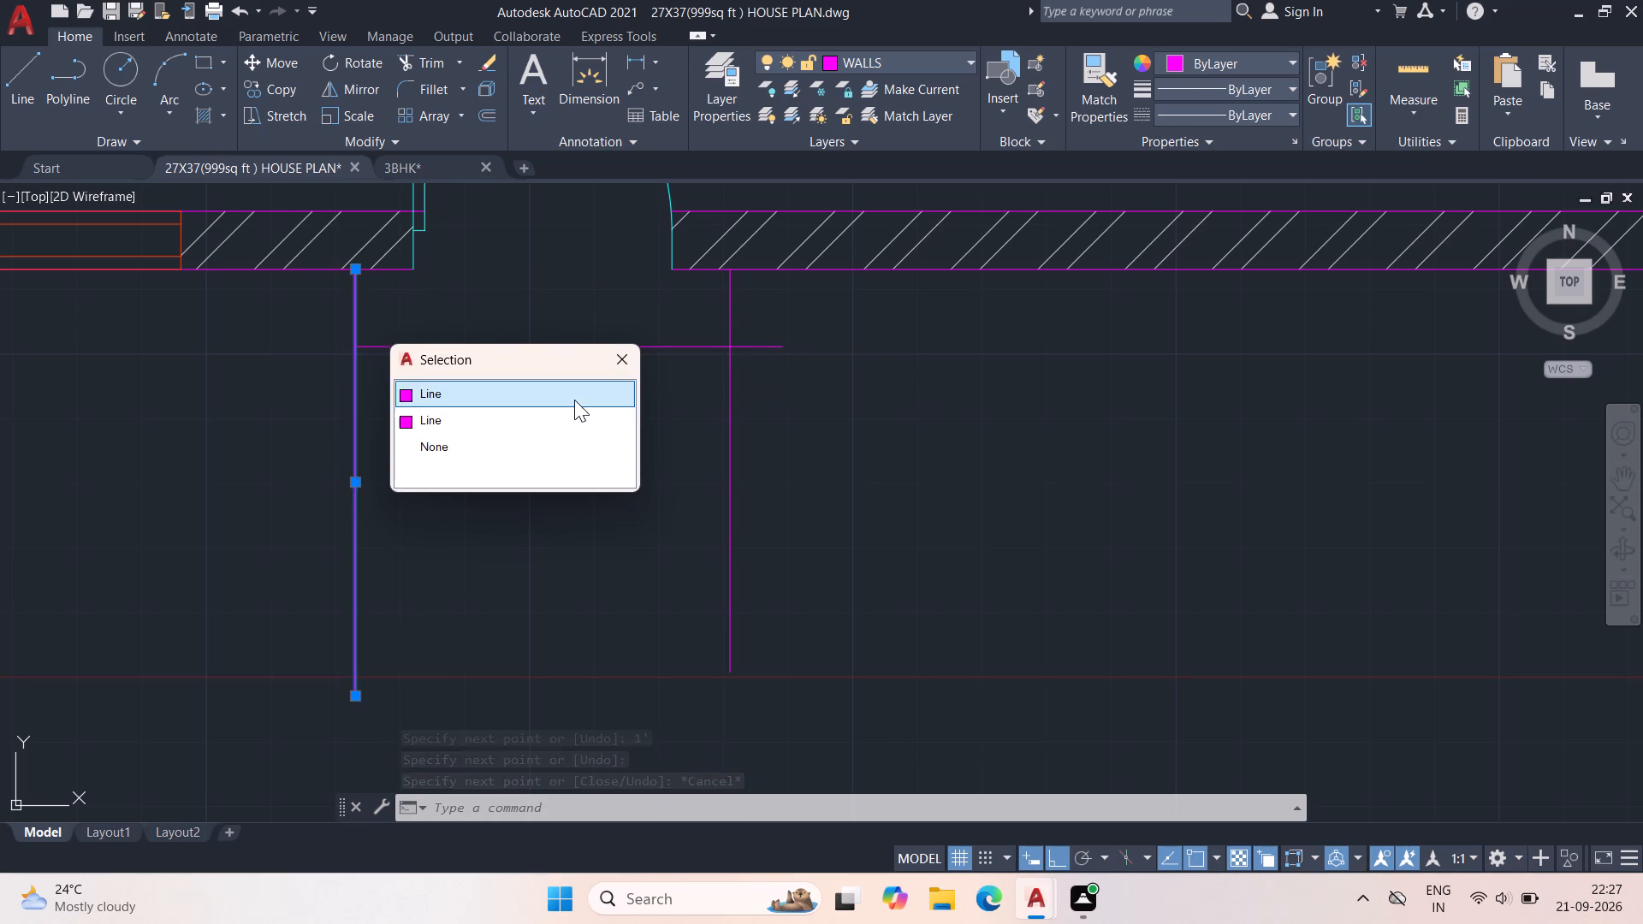
pyautogui.click(573, 398)
pyautogui.press('Delete')
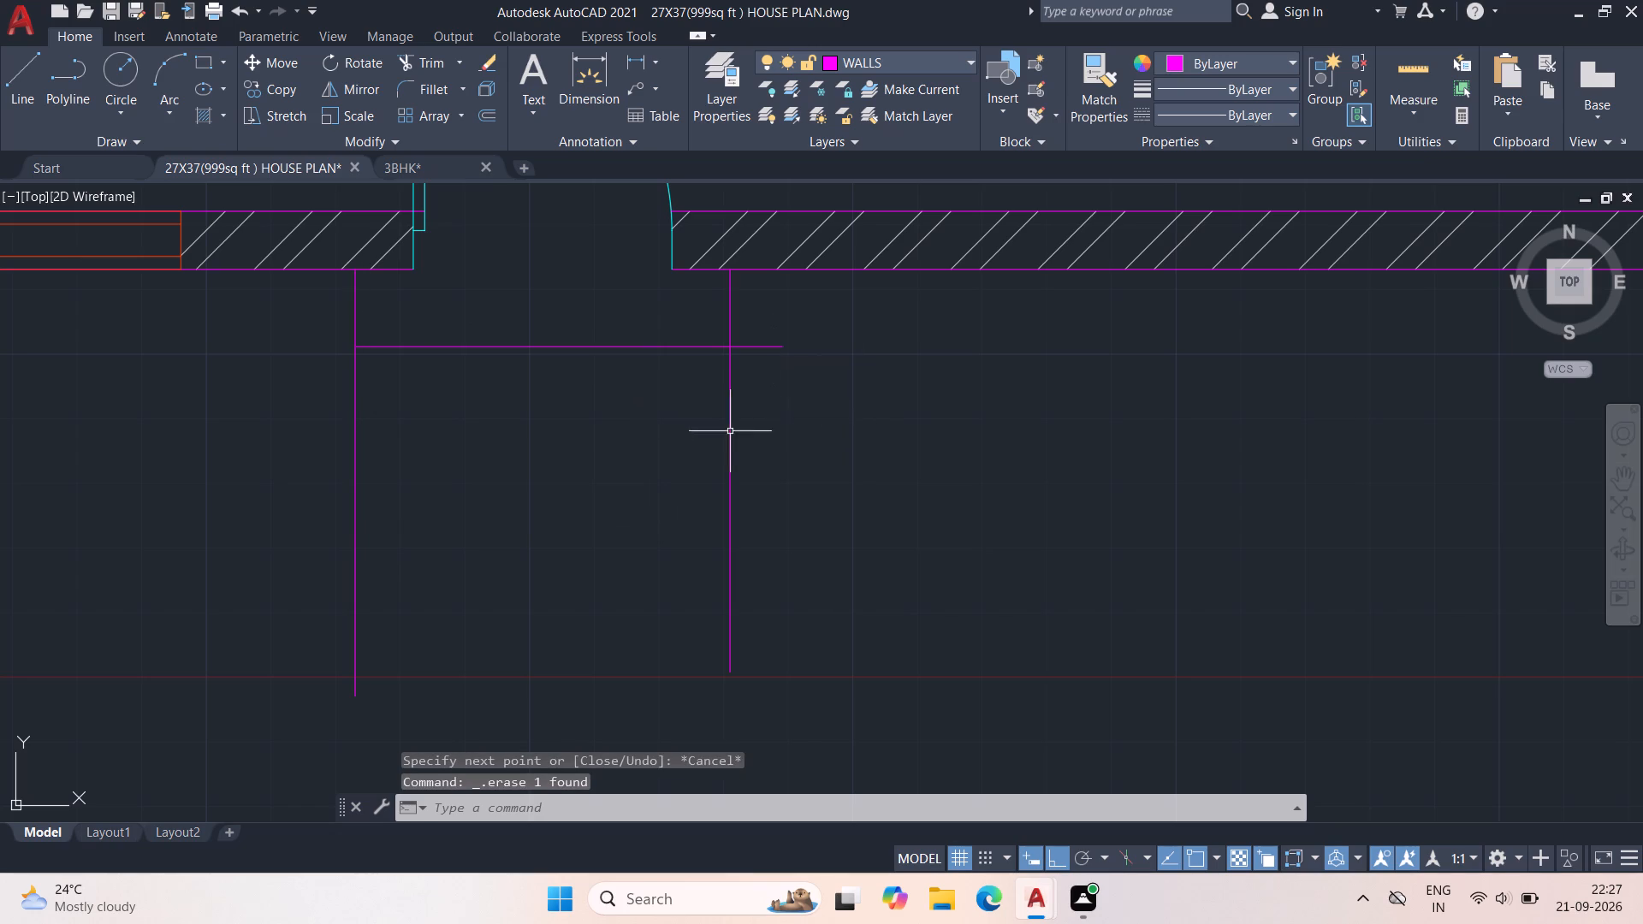
# Offset the horizontal line across the entrance 1' to the south.
pyautogui.press('o')
pyautogui.press('space')
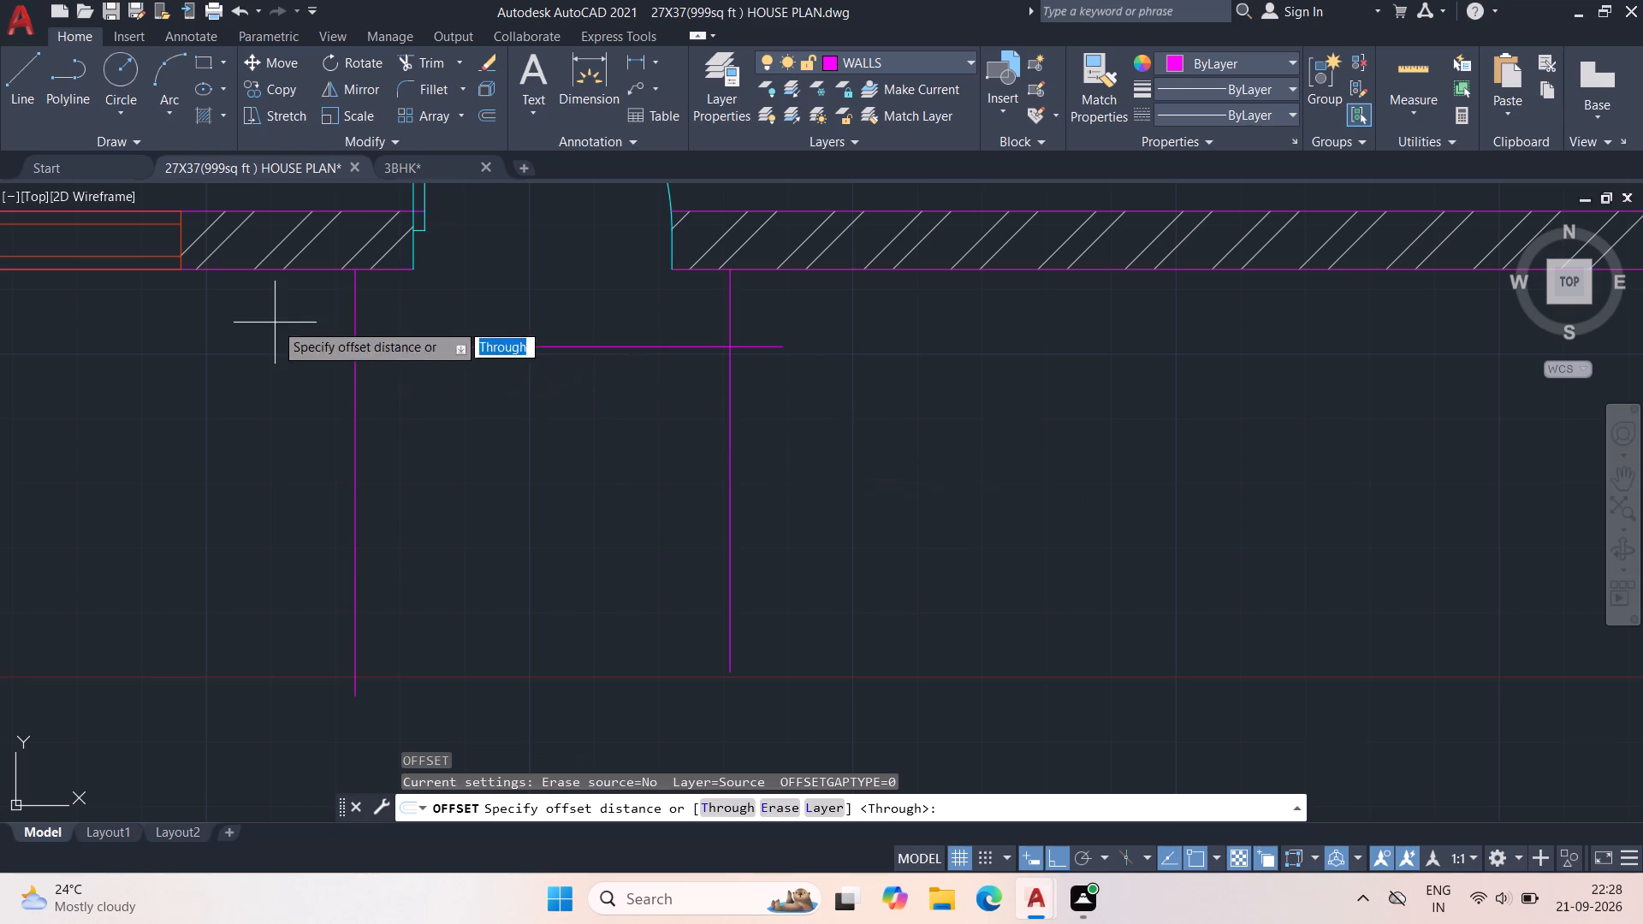
pyautogui.click(358, 344)
pyautogui.click(572, 351)
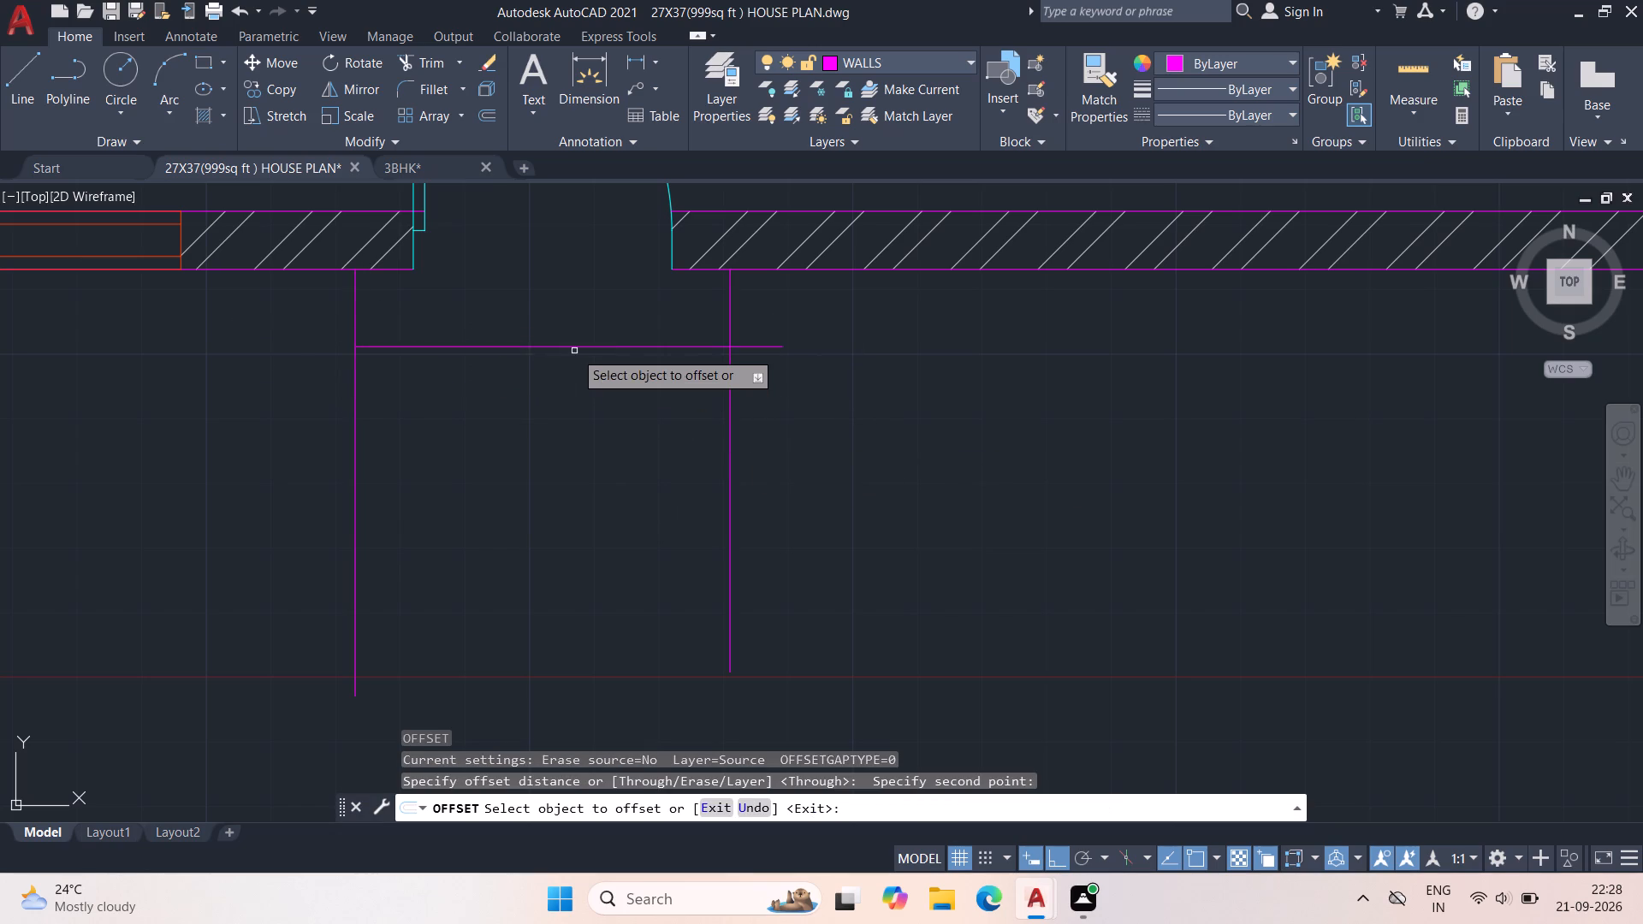
pyautogui.click(583, 346)
pyautogui.press('1')
pyautogui.press("'")
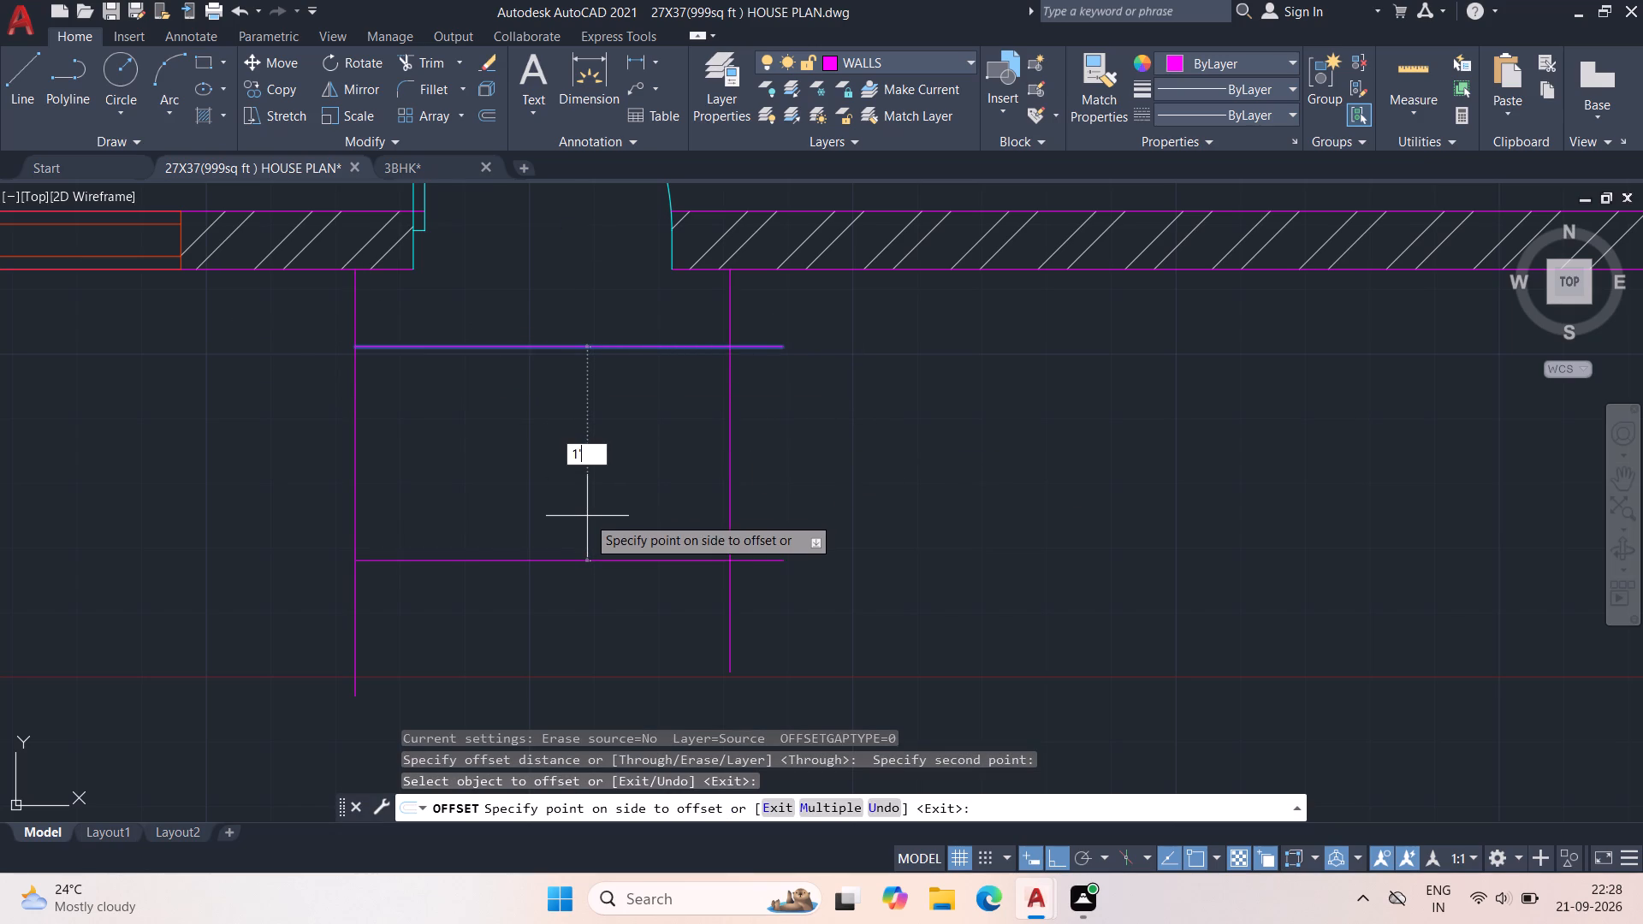
pyautogui.press('Return')
pyautogui.press('Escape')
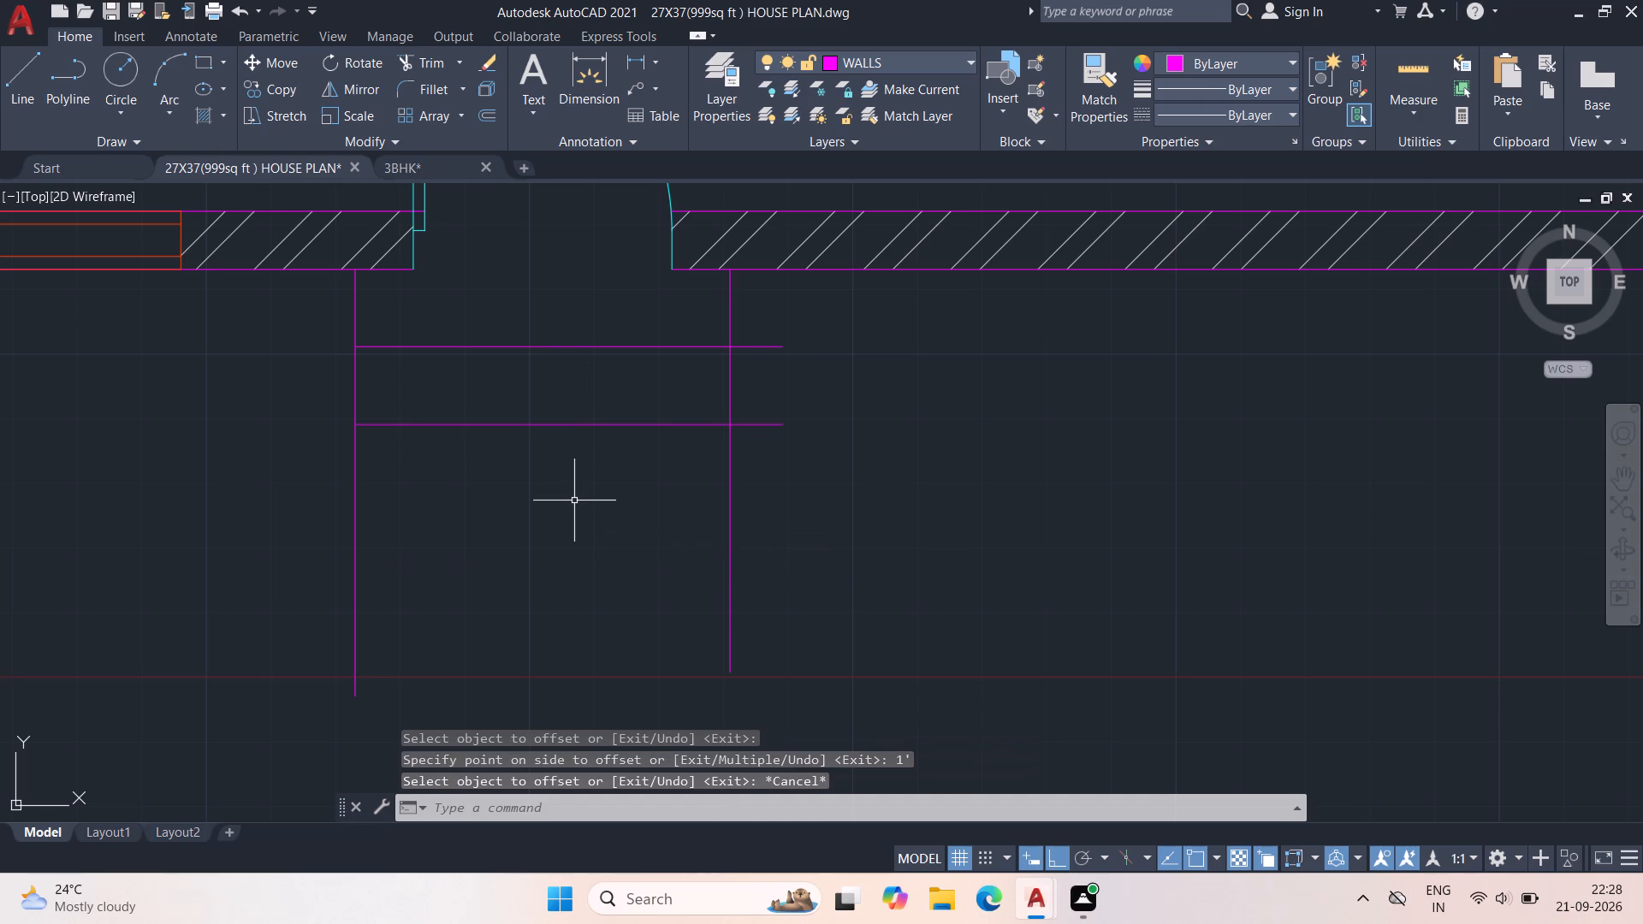
# Trim the side lines below the lower step line and both horizontal lines' overhangs past the east entrance line.
pyautogui.write('TR')
pyautogui.press('space')
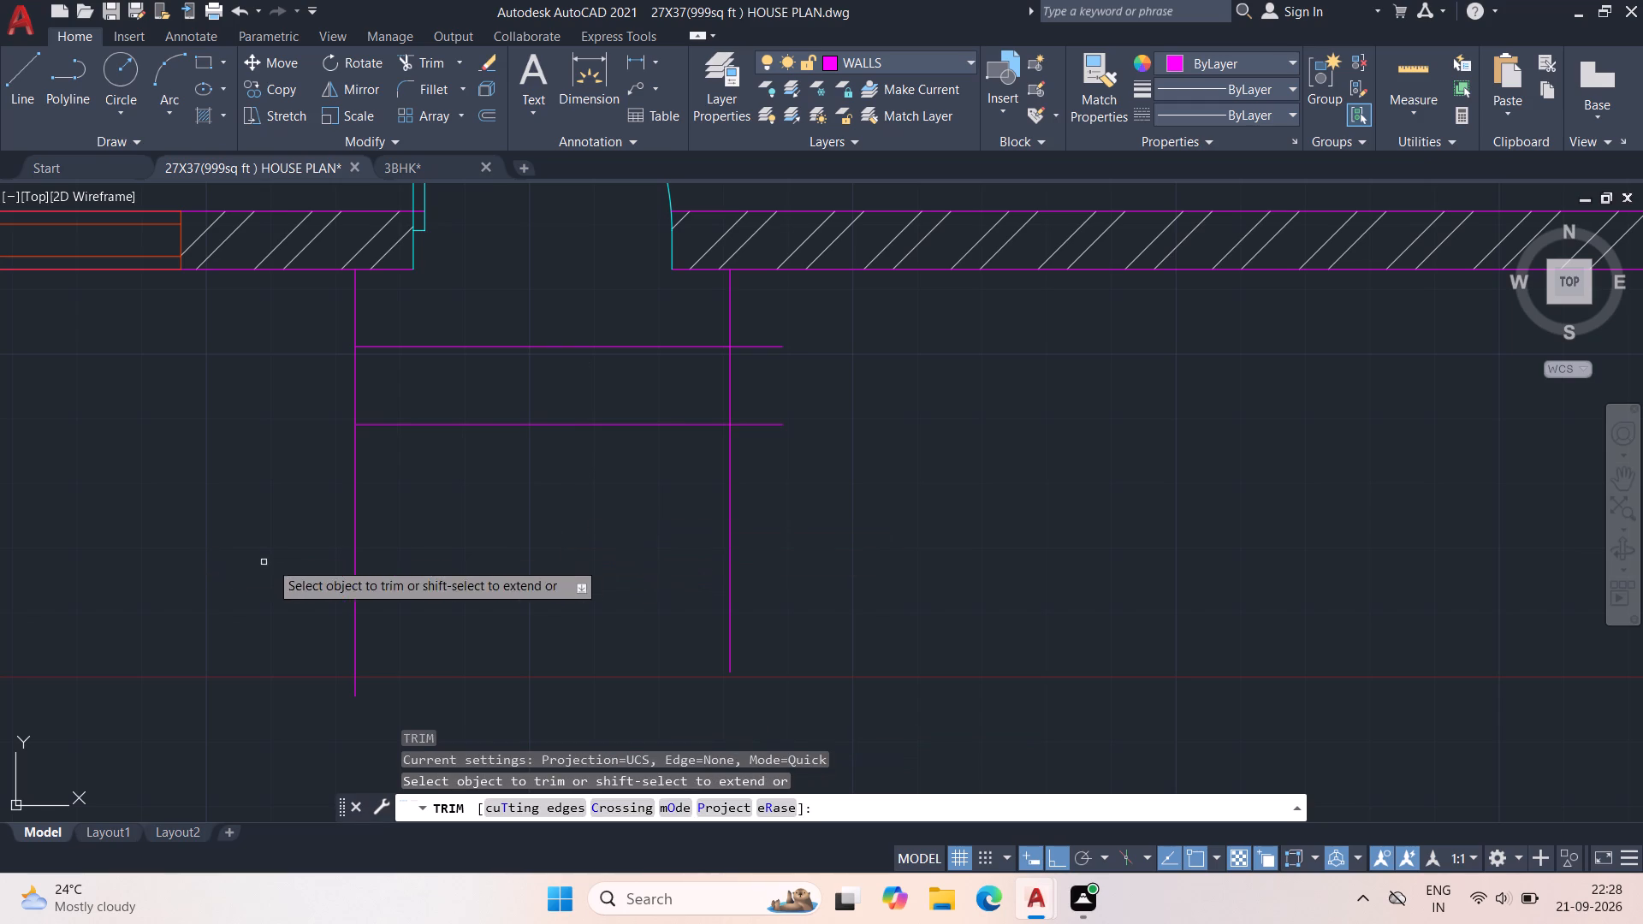
pyautogui.click(286, 551)
pyautogui.click(942, 587)
pyautogui.click(767, 331)
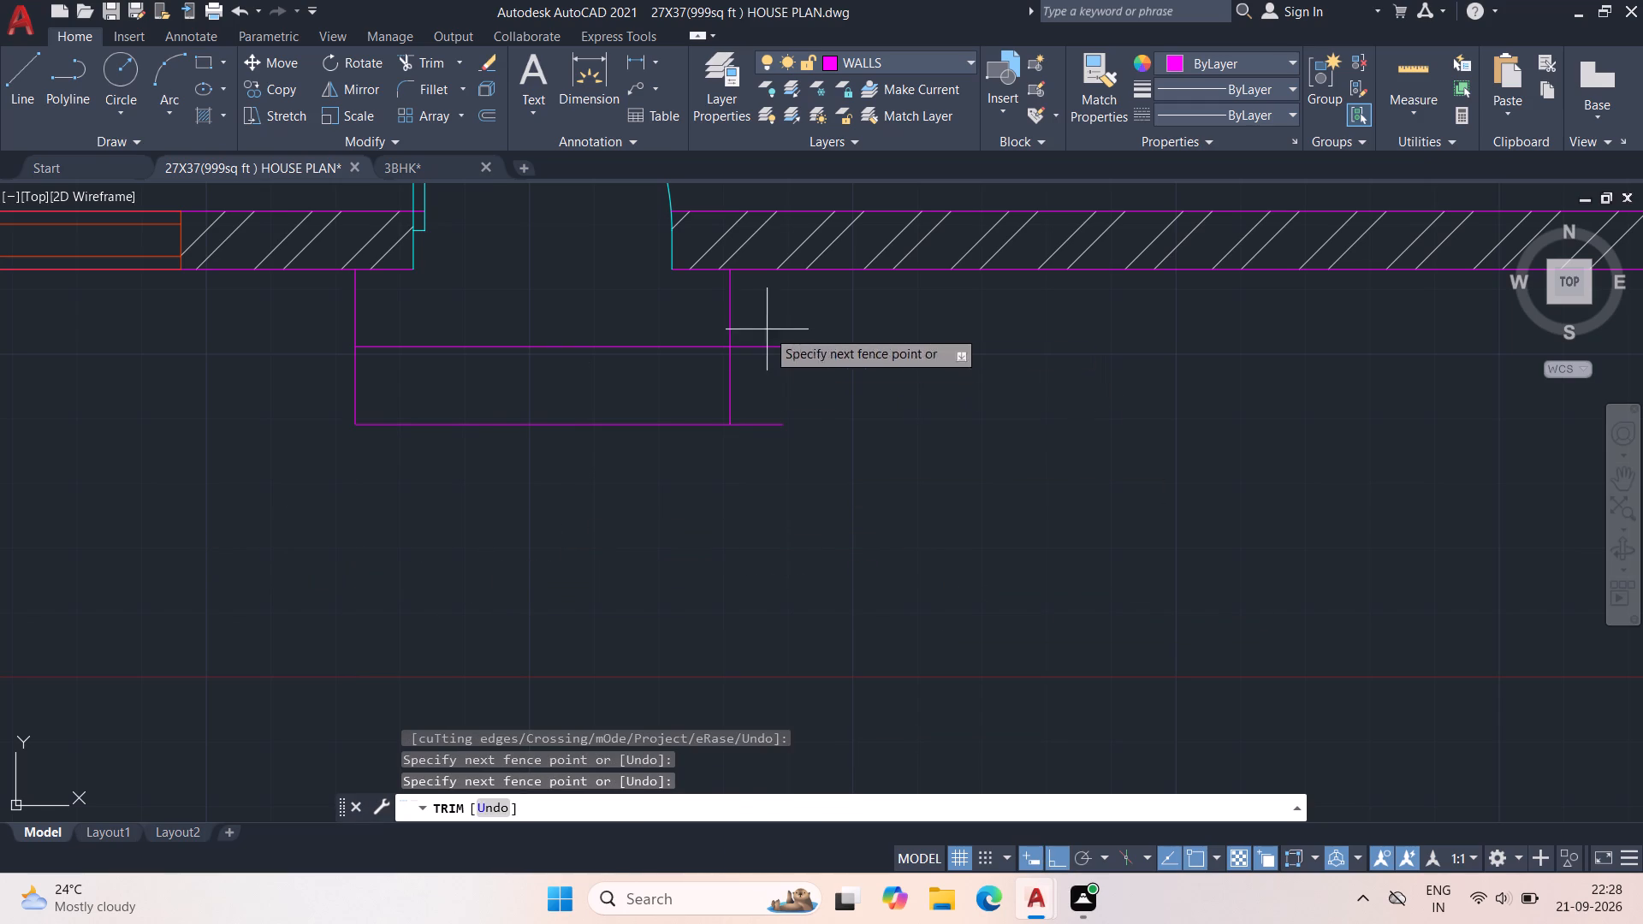
pyautogui.click(776, 558)
pyautogui.press('Escape')
pyautogui.moveTo(782, 544); pyautogui.dragTo(894, 814, button='middle')
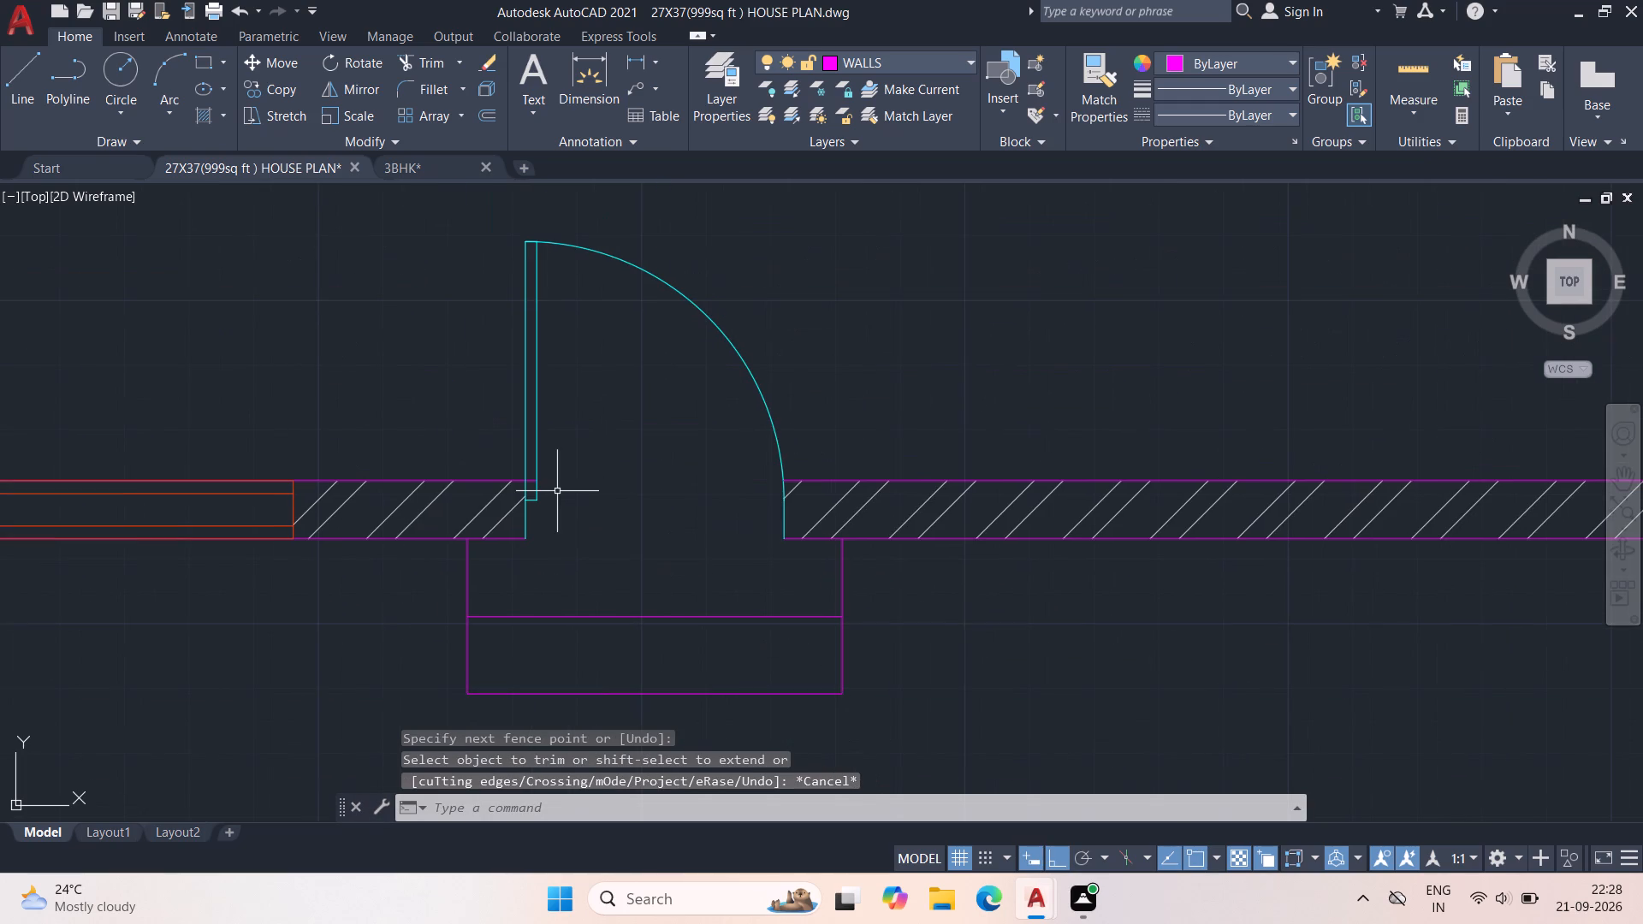
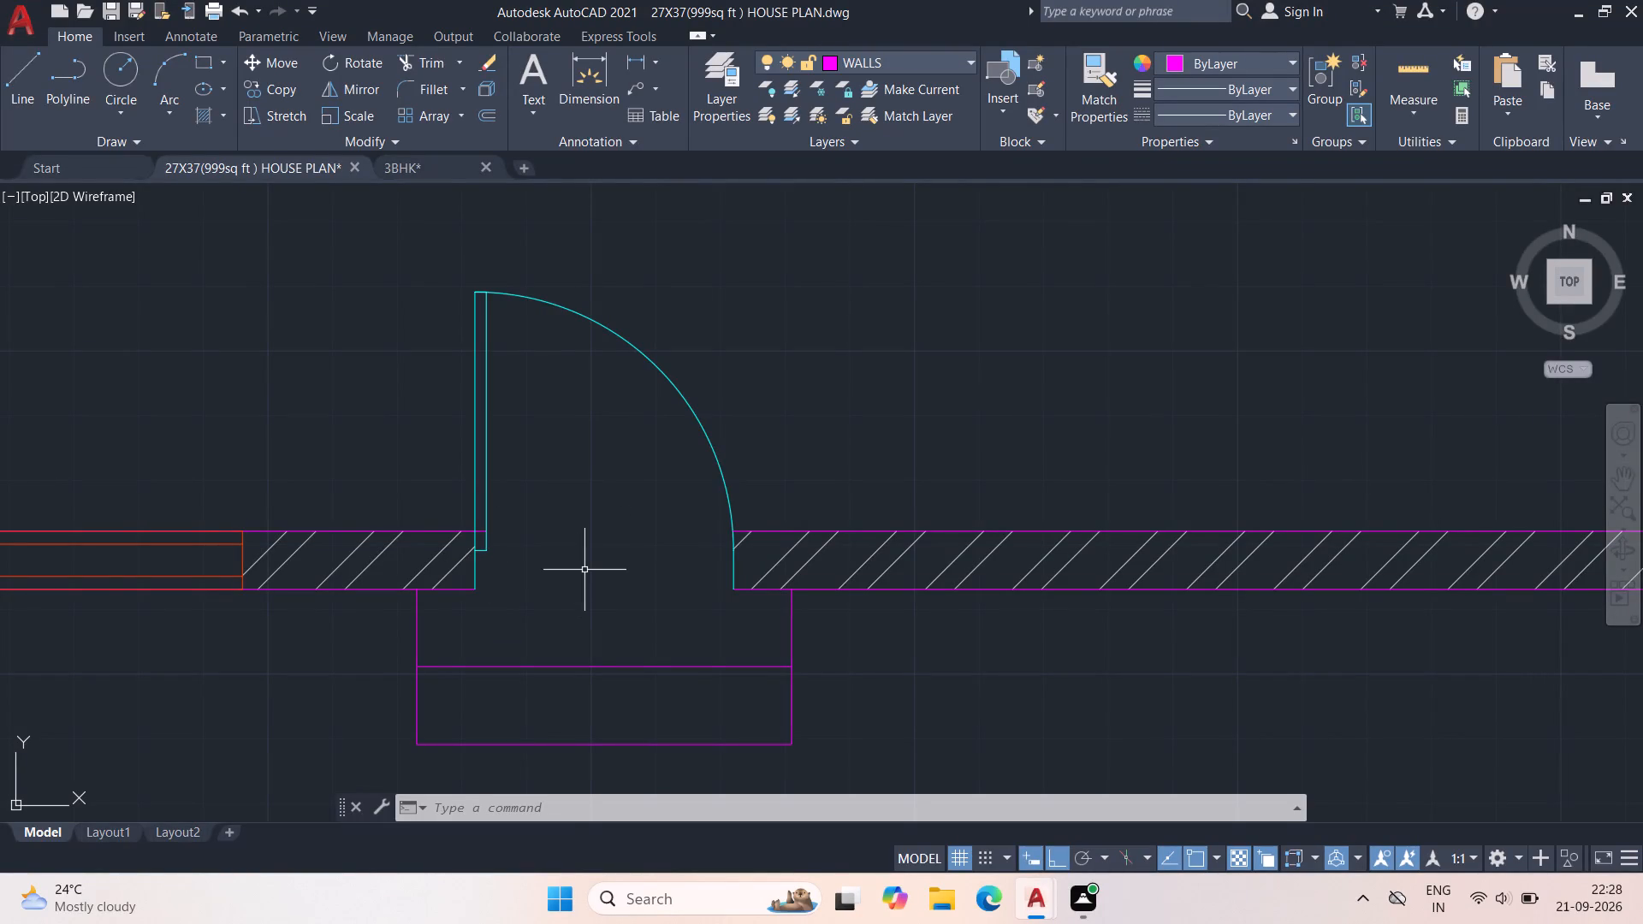
# Measure the space between the entrance door and the window wall below the bedroom with Quick Measure.
pyautogui.moveTo(642, 571); pyautogui.dragTo(291, 613, button='middle')
pyautogui.scroll(-2, 705, 508)
pyautogui.moveTo(731, 460); pyautogui.dragTo(618, 459, button='middle')
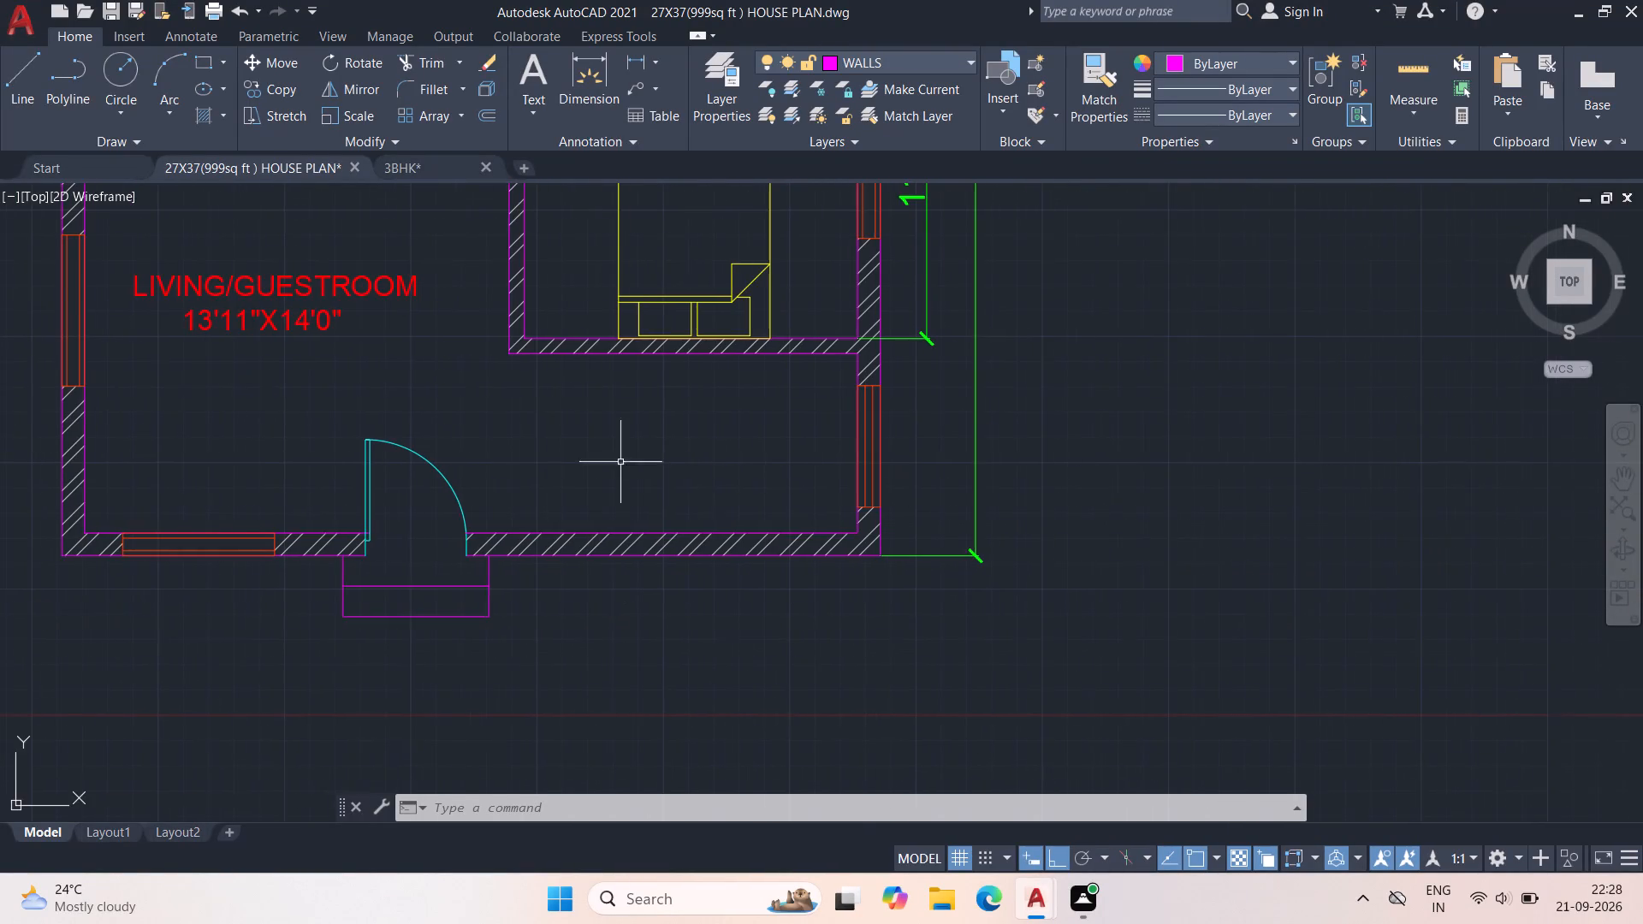
pyautogui.scroll(2, 693, 487)
pyautogui.moveTo(695, 486); pyautogui.dragTo(674, 574, button='middle')
pyautogui.scroll(-1, 679, 562)
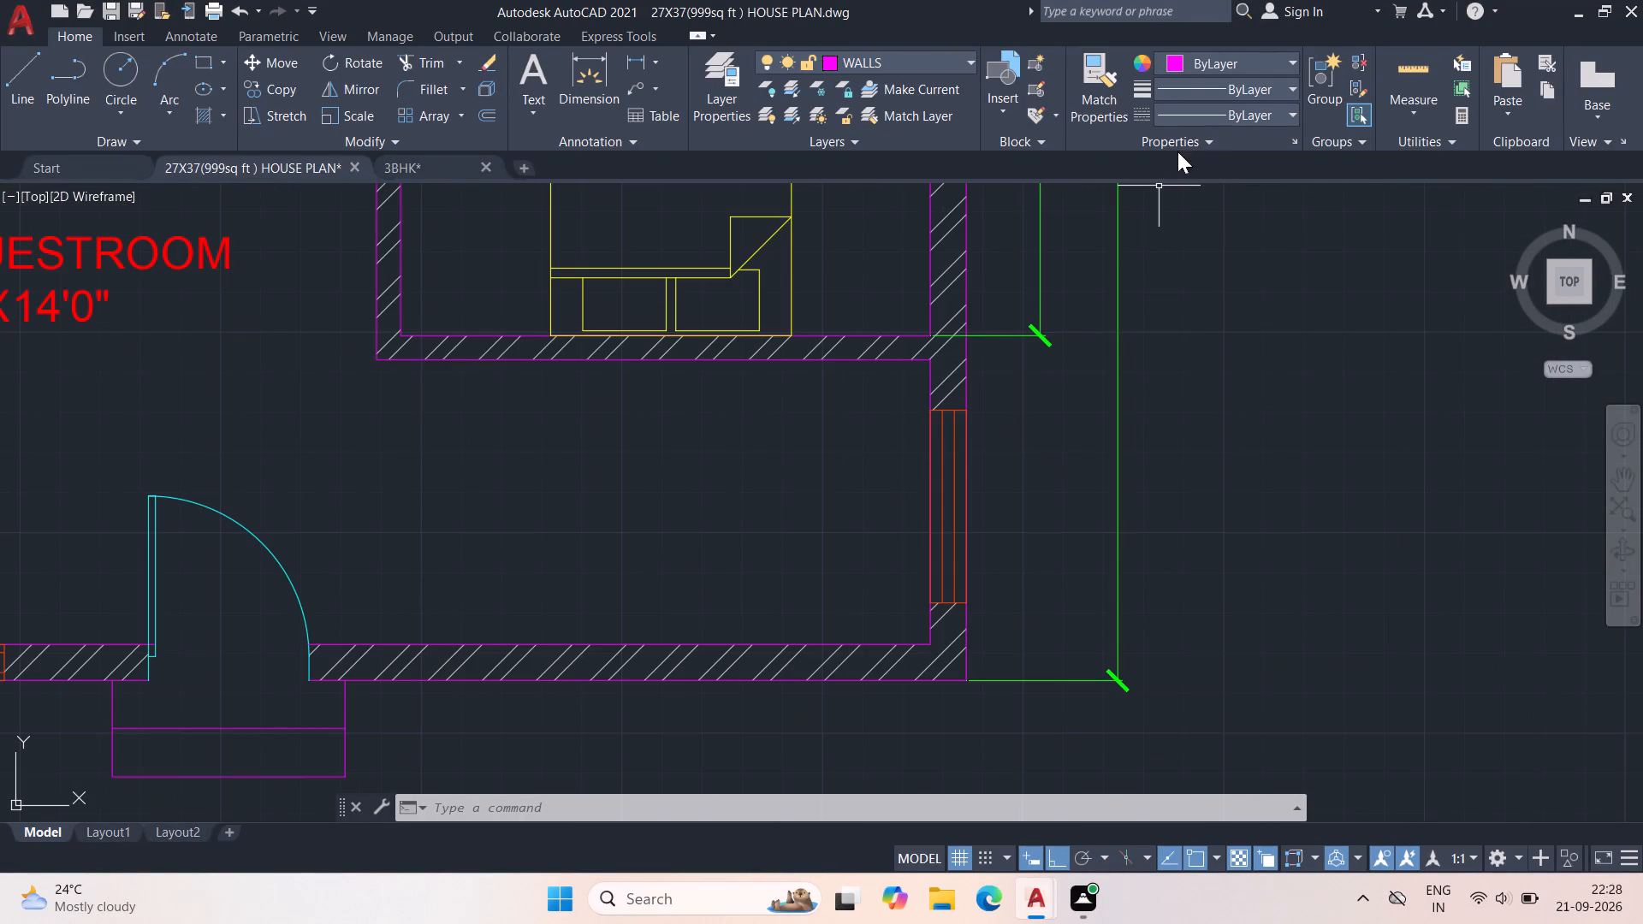
pyautogui.click(1404, 66)
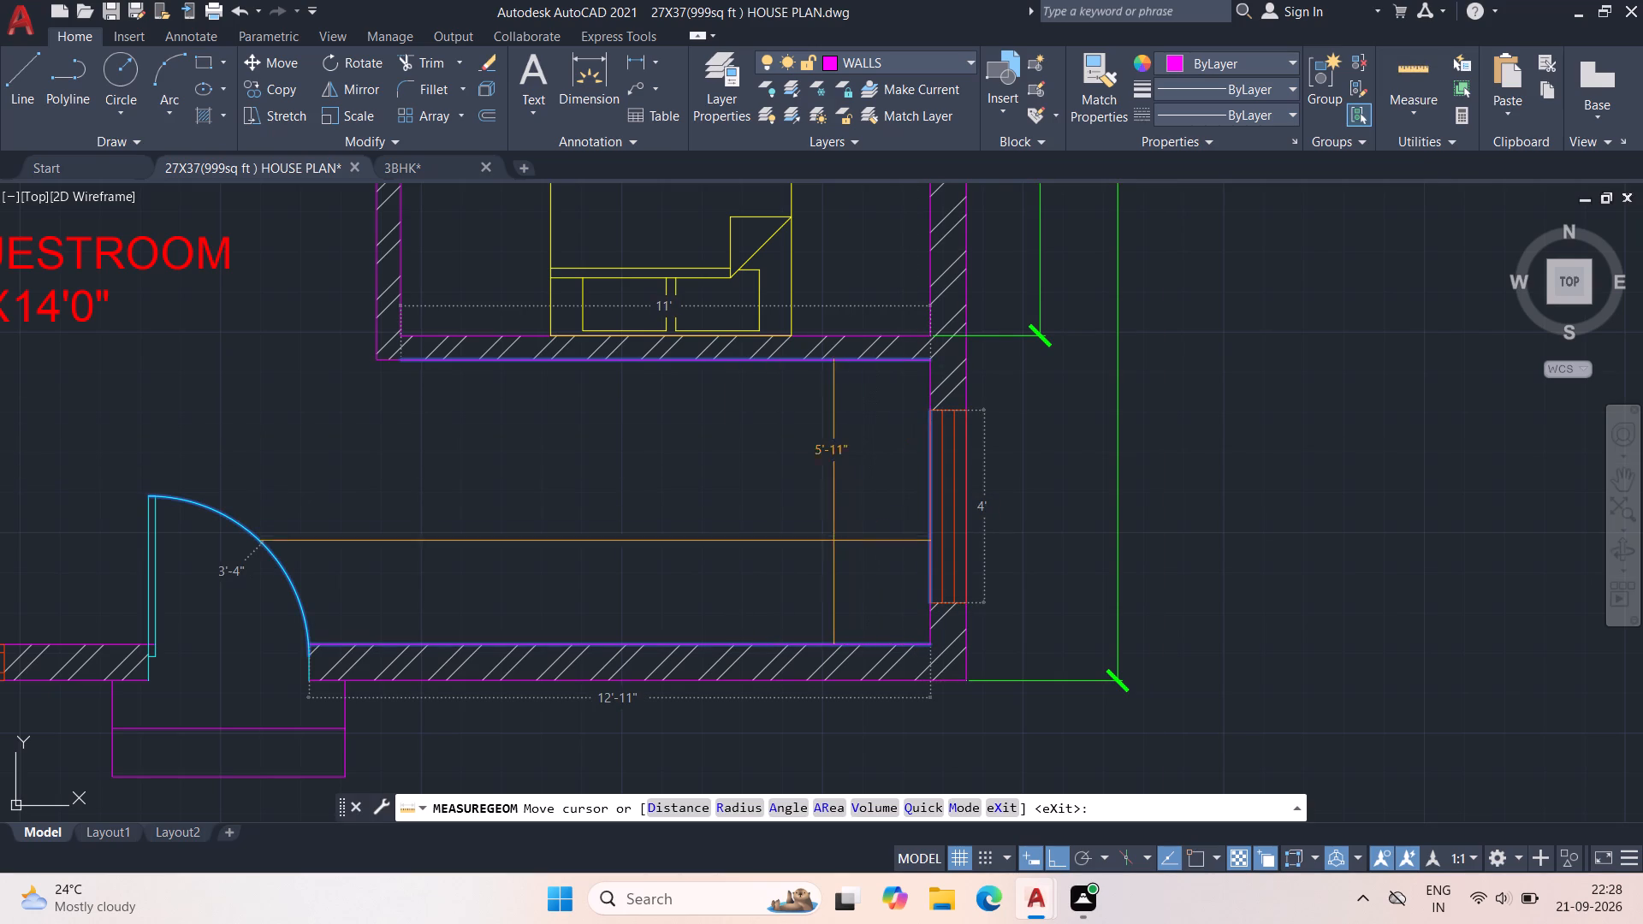
pyautogui.moveTo(807, 546); pyautogui.dragTo(804, 518, button='middle')
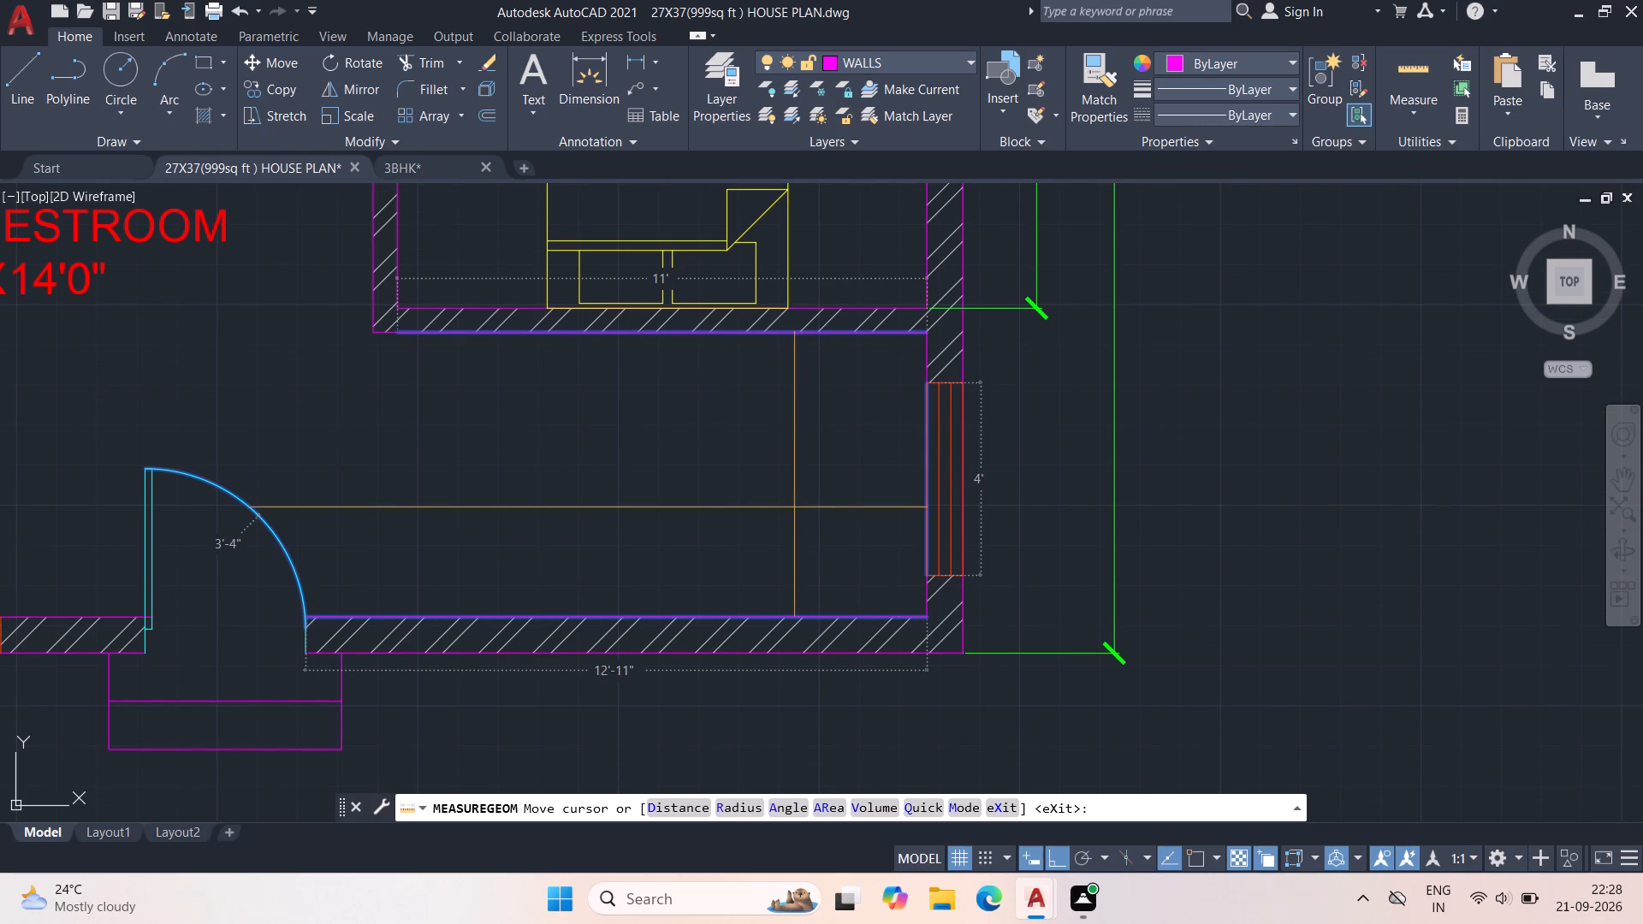
pyautogui.scroll(1, 791, 503)
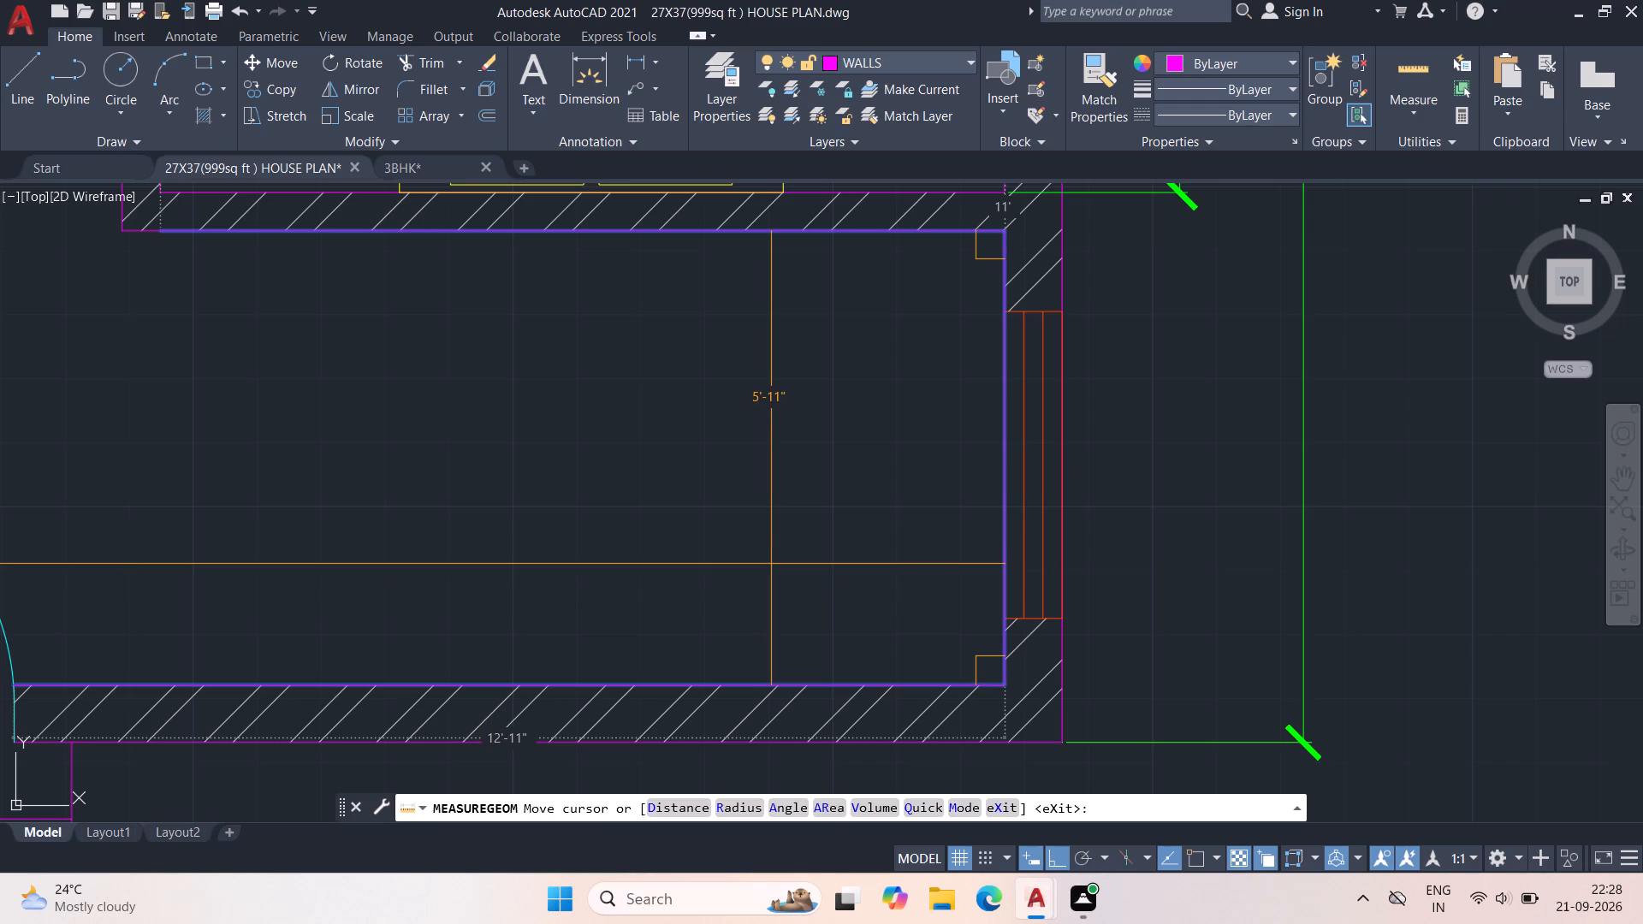
pyautogui.moveTo(769, 566); pyautogui.dragTo(763, 582, button='middle')
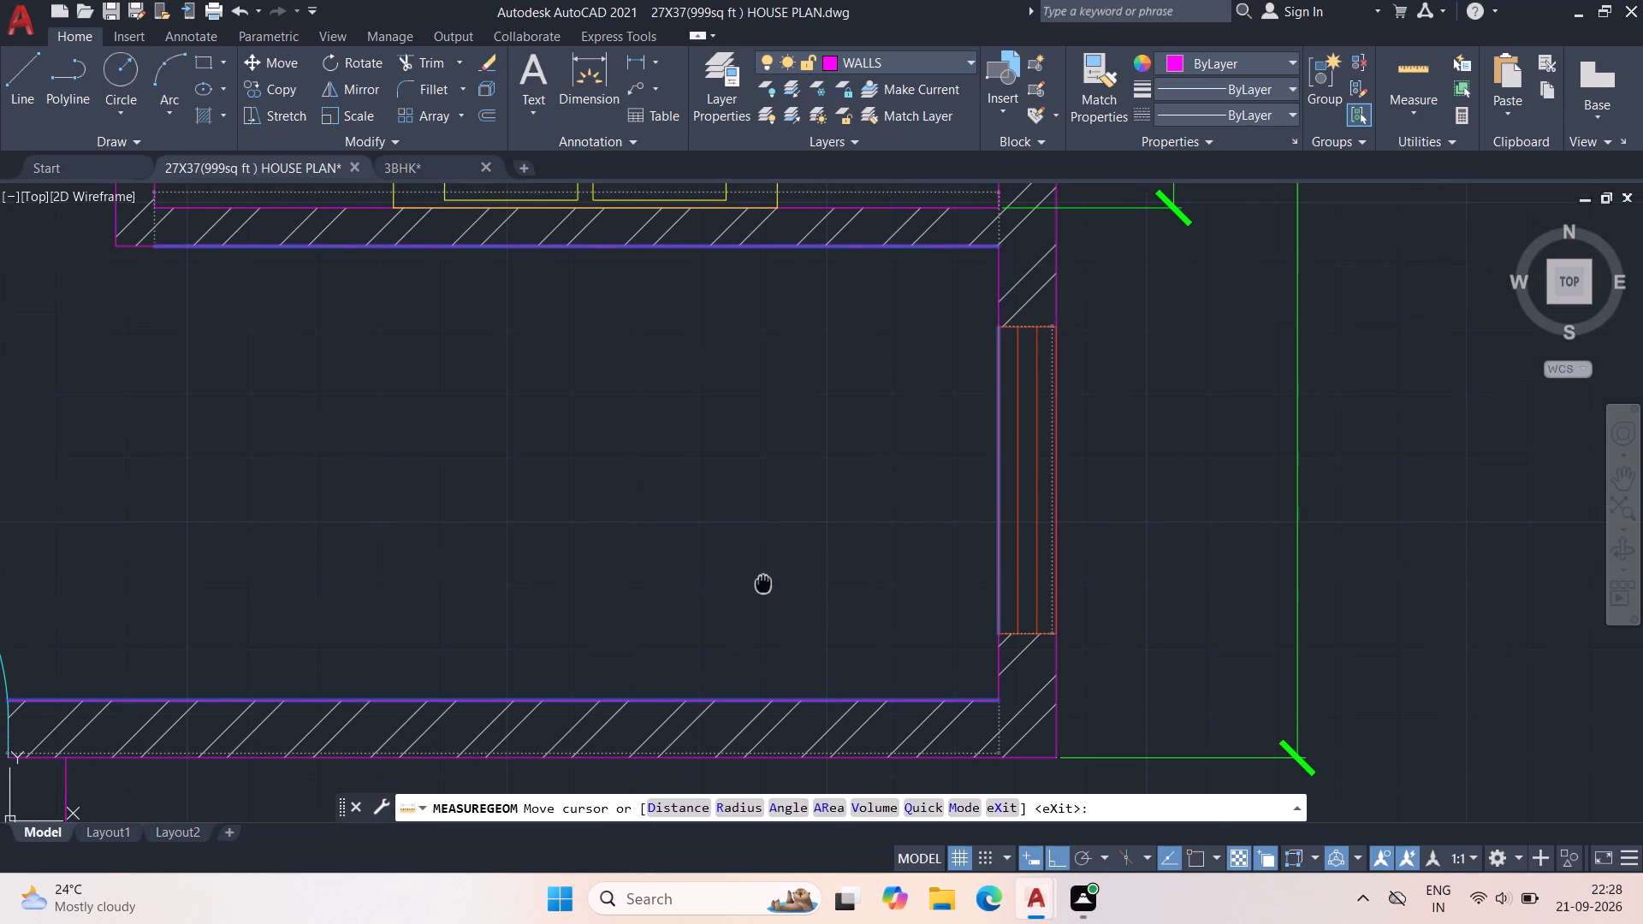
pyautogui.moveTo(763, 582); pyautogui.dragTo(762, 588, button='middle')
pyautogui.press('Escape')
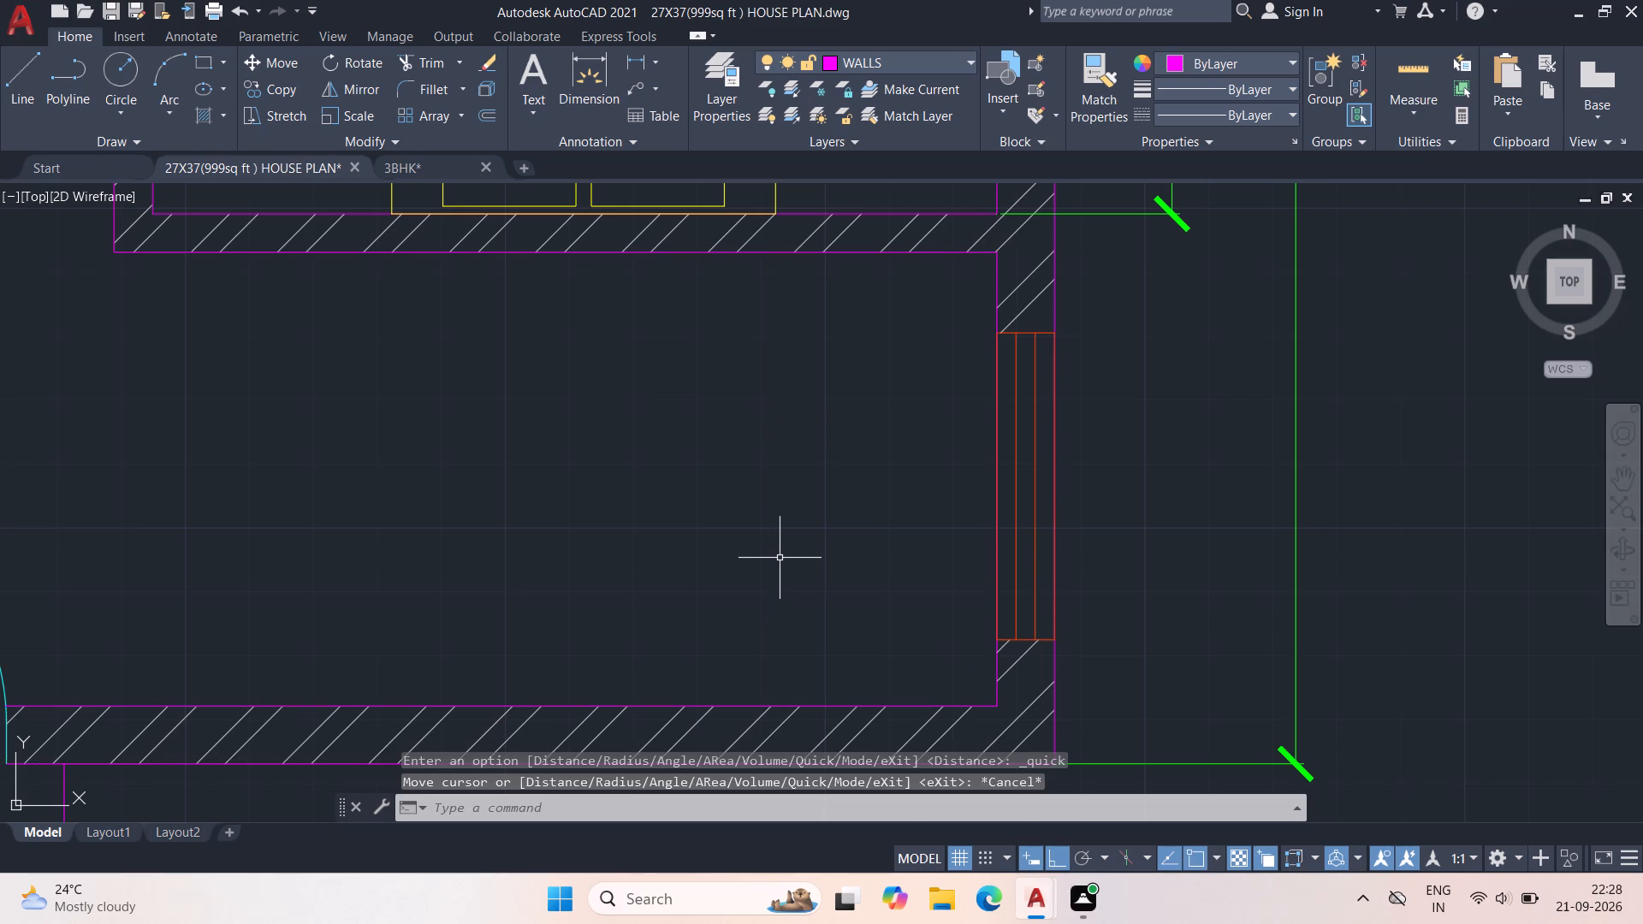
# Offset the window wall's inner face 9'8" towards the entrance door to create the first stair line.
pyautogui.write('O')
pyautogui.press('space')
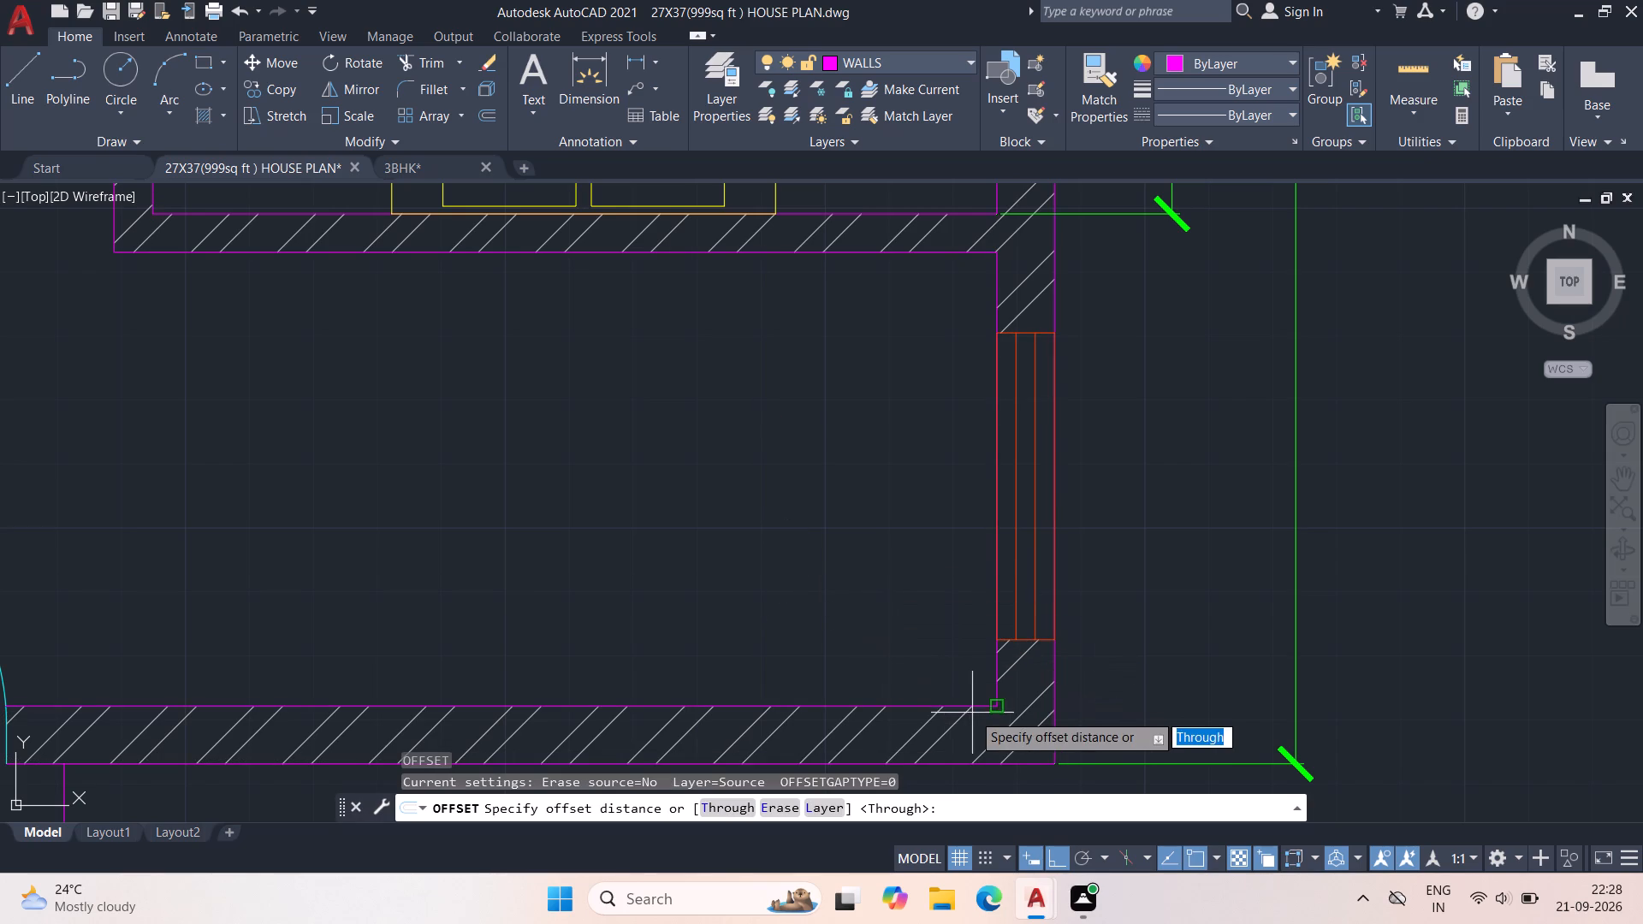
pyautogui.click(997, 708)
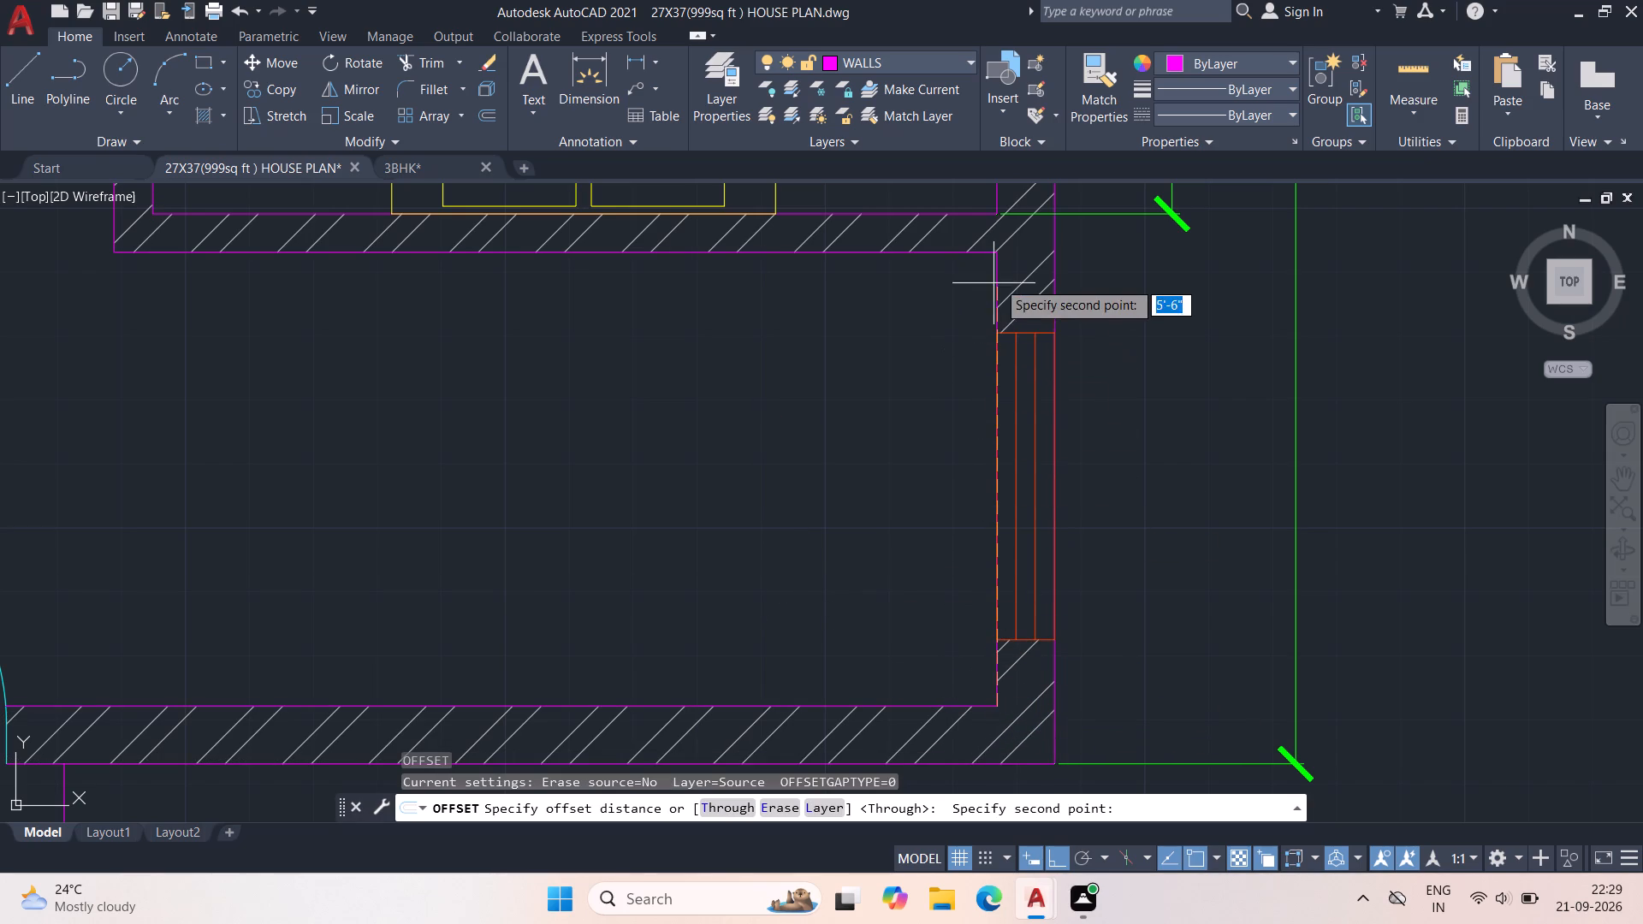
pyautogui.click(999, 258)
pyautogui.click(998, 281)
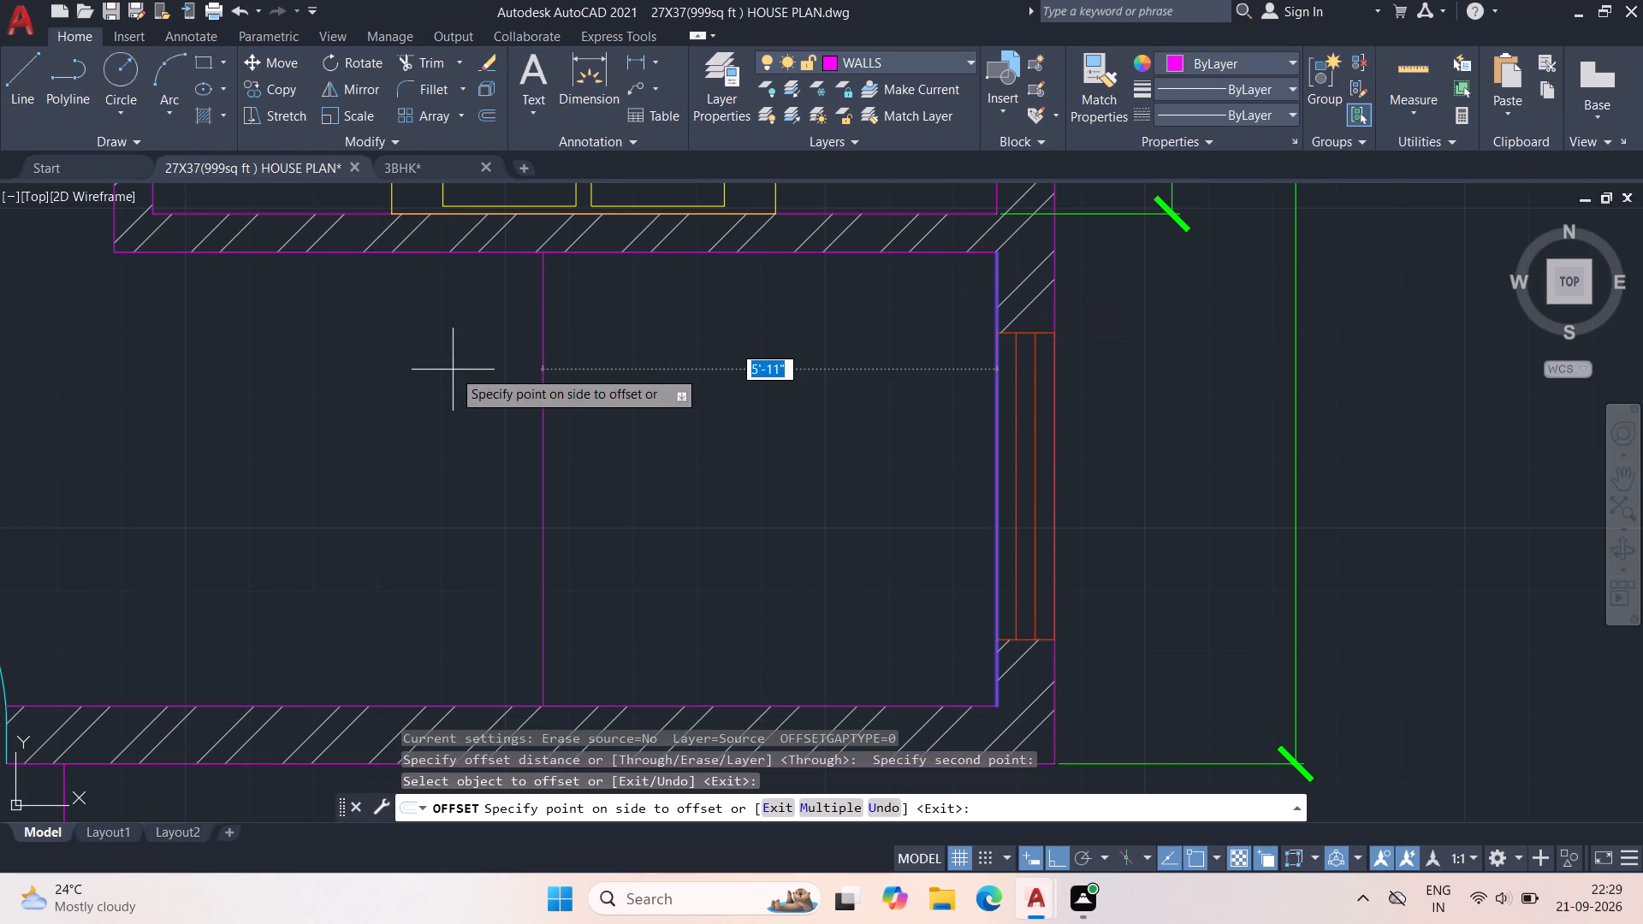
pyautogui.write("9'")
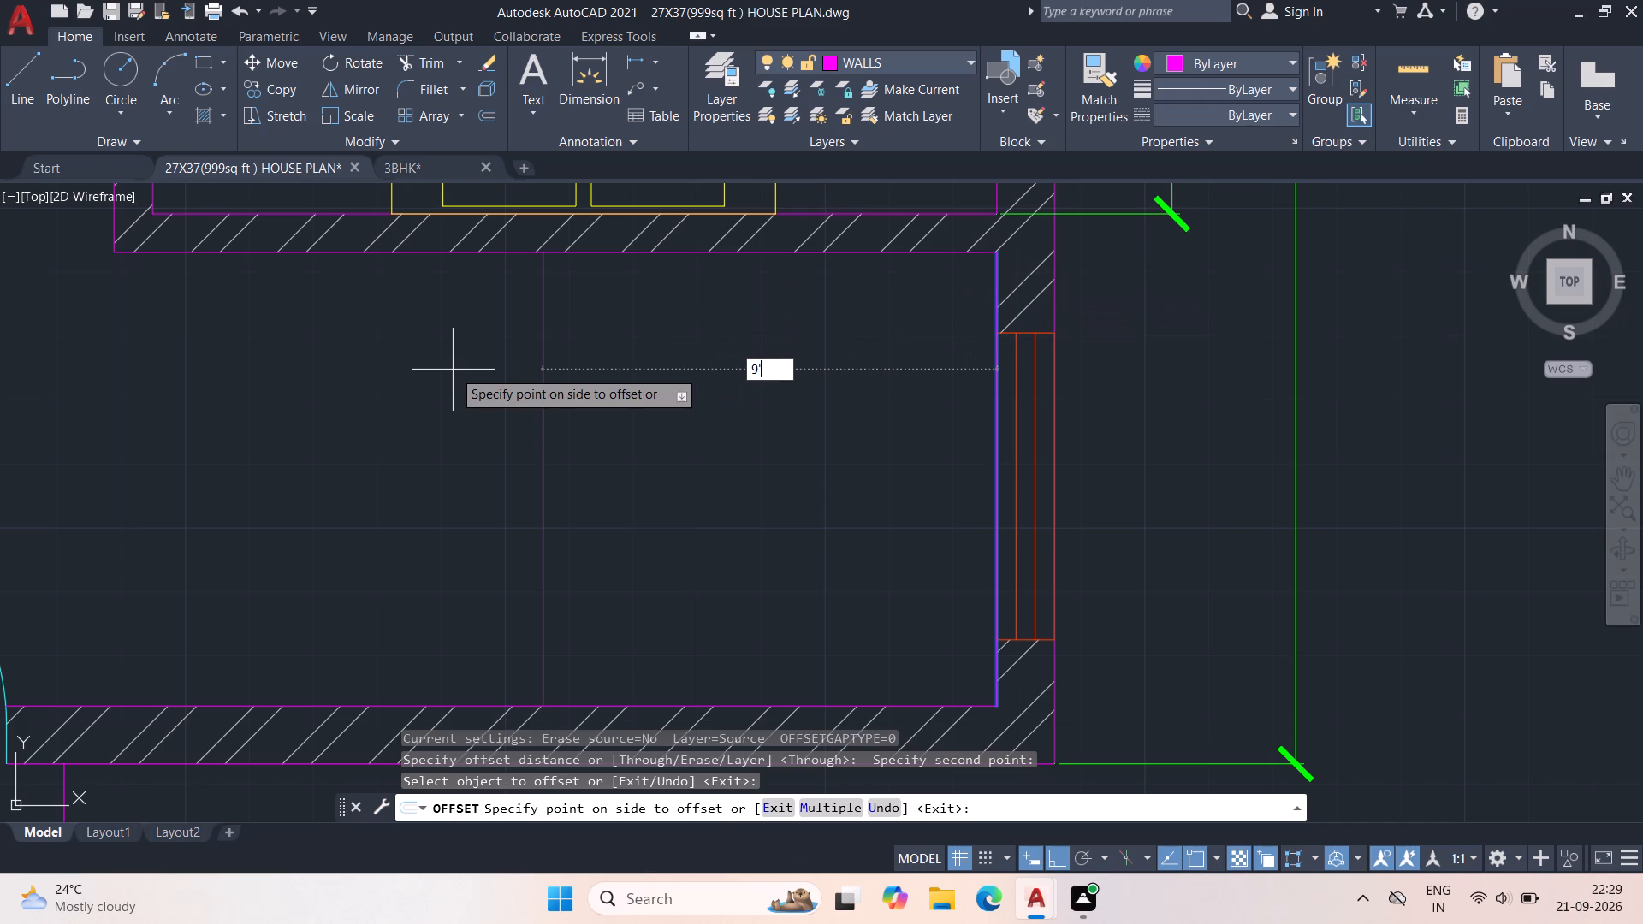
pyautogui.press('8')
pyautogui.hotkey('shift', '"')
pyautogui.press('Return')
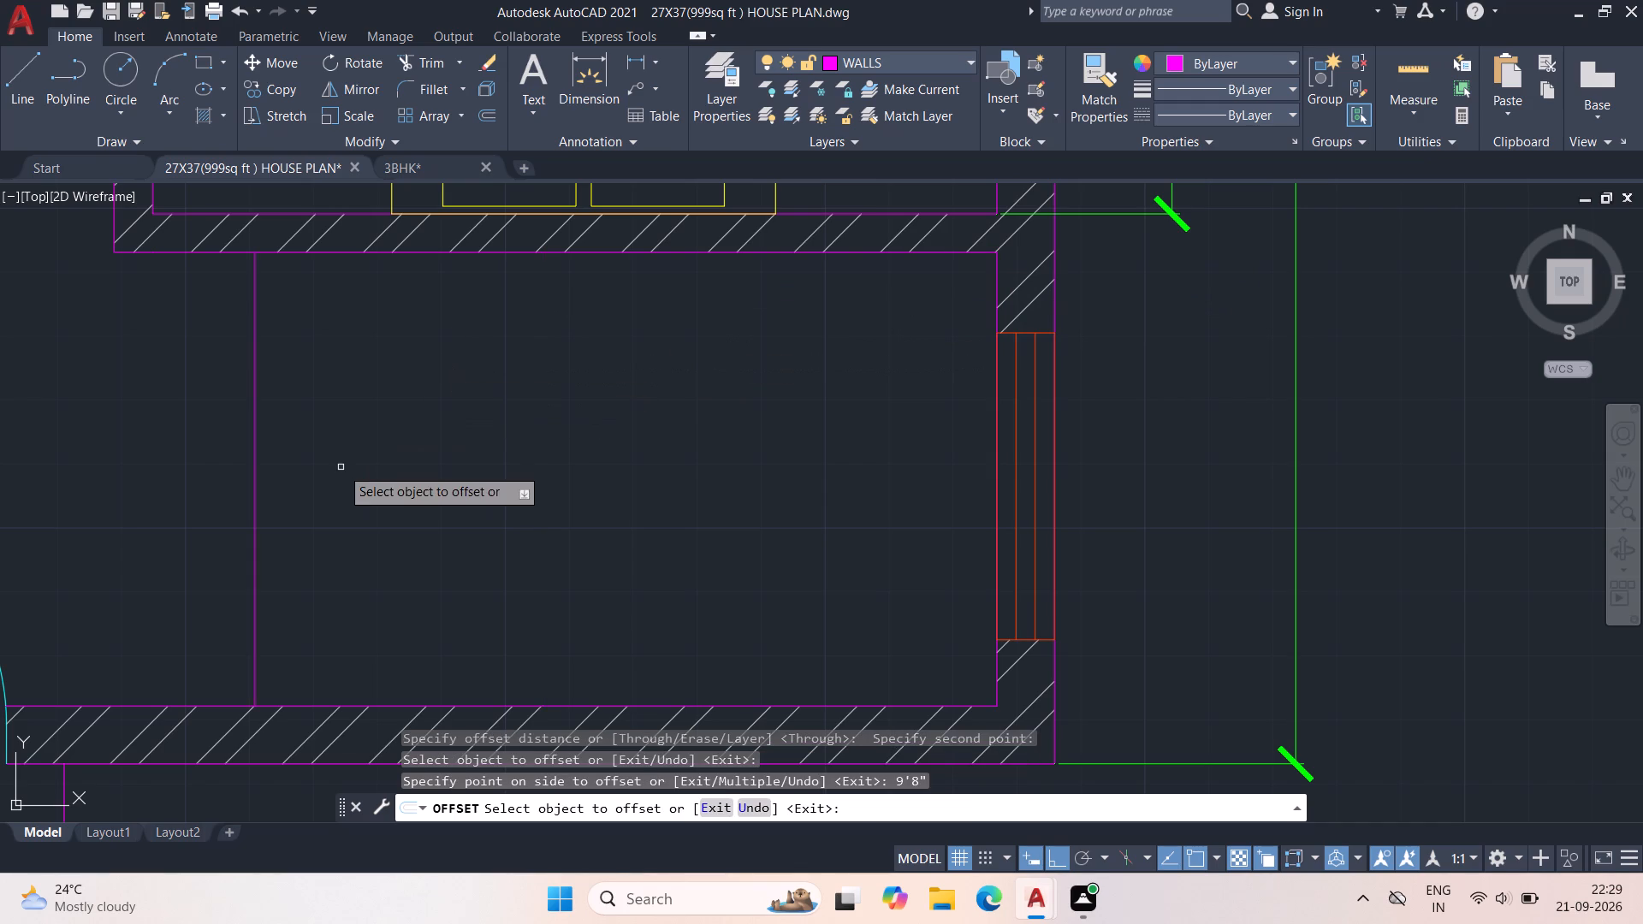
# Offset the first stair line three times in succession towards the window wall, at 1' spacing.
pyautogui.moveTo(352, 461); pyautogui.dragTo(392, 485, button='middle')
pyautogui.middleClick(392, 485)
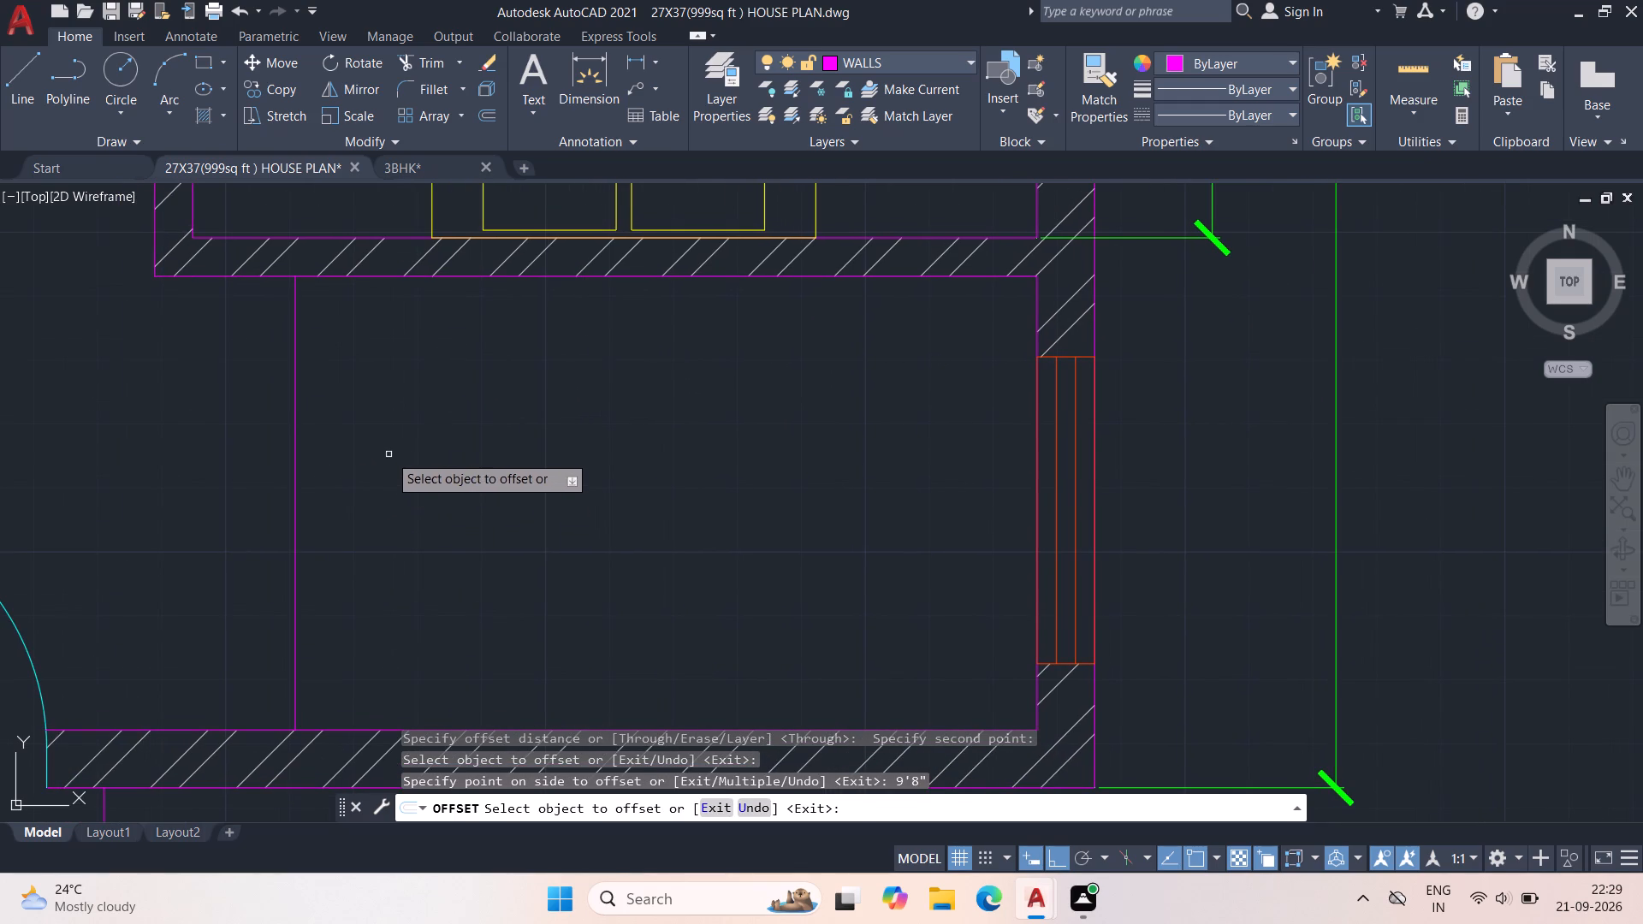
pyautogui.click(297, 493)
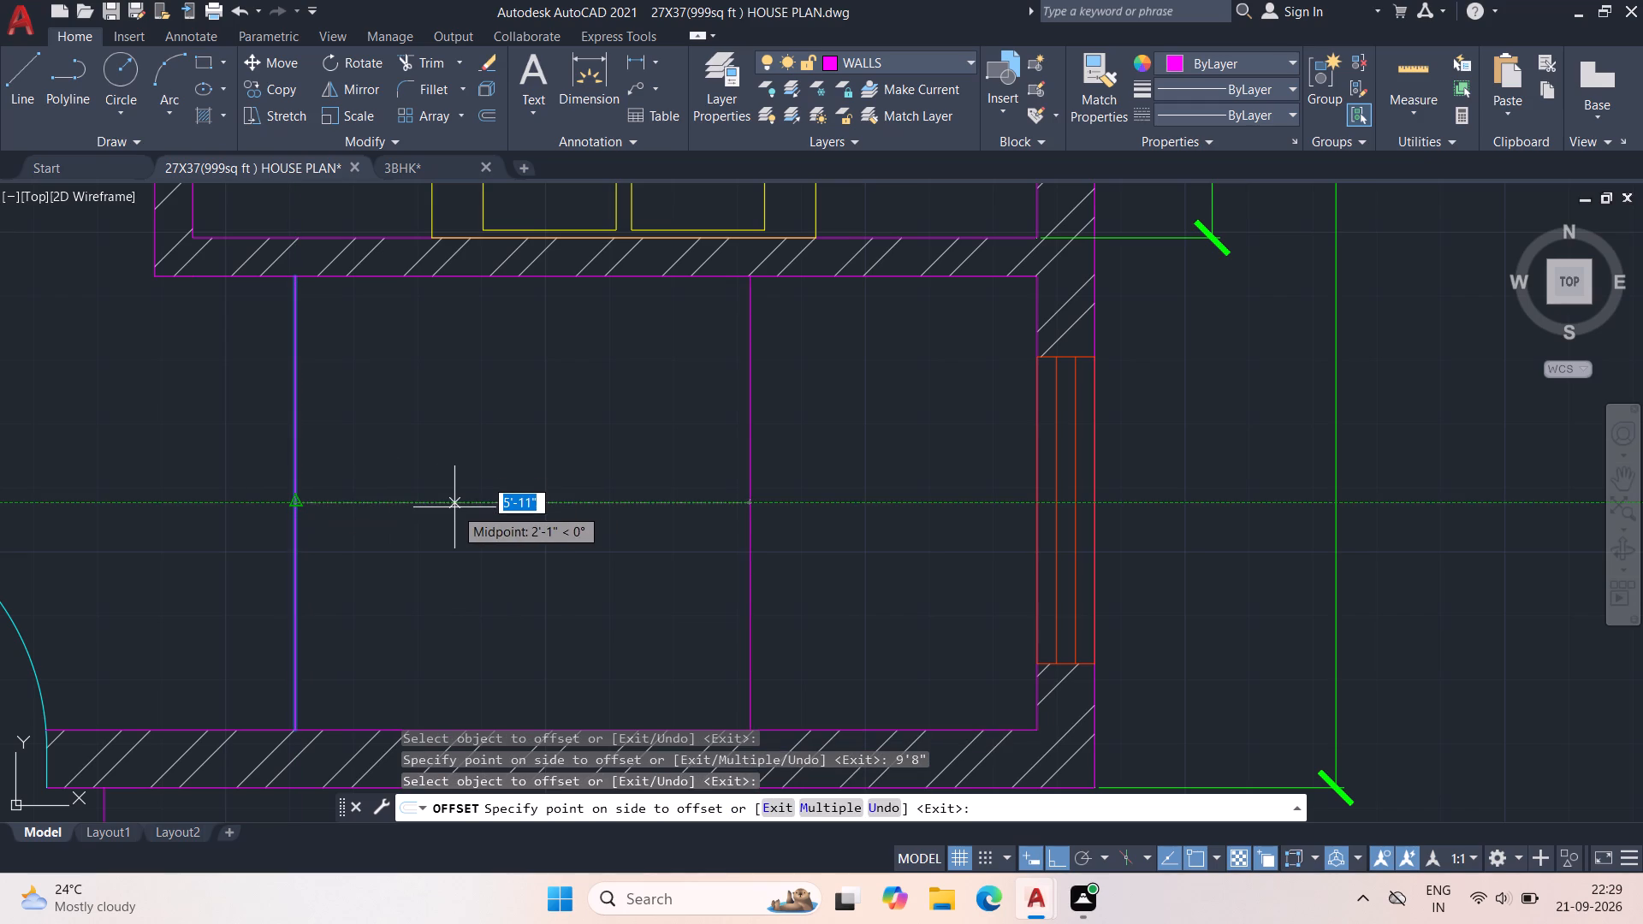
pyautogui.write("1'")
pyautogui.press('Return')
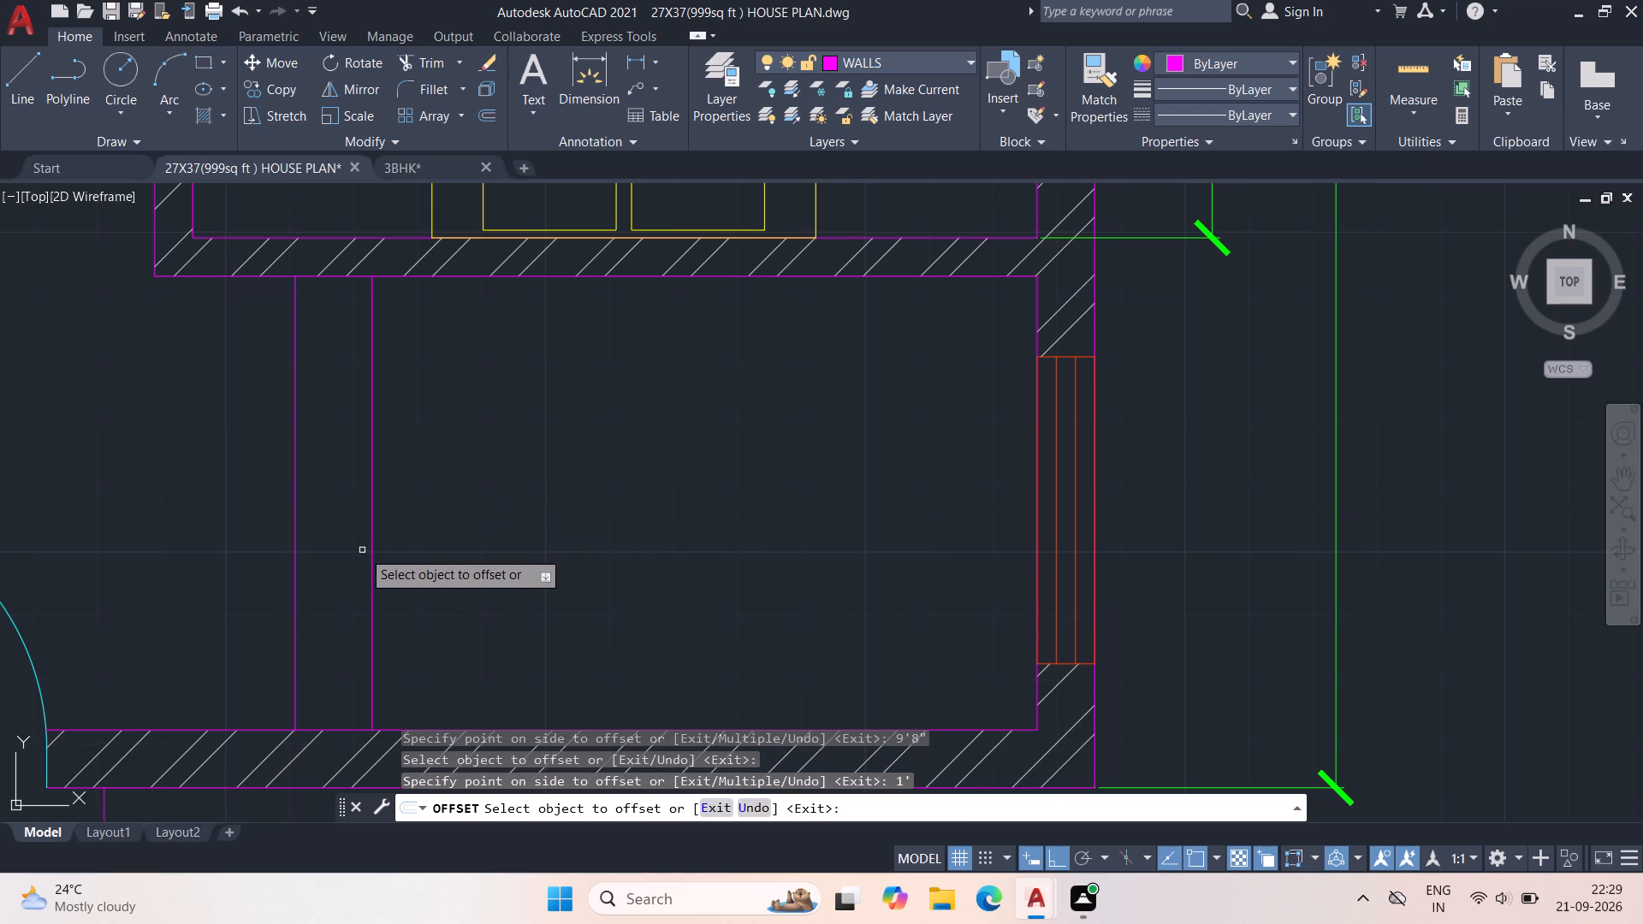
pyautogui.click(371, 569)
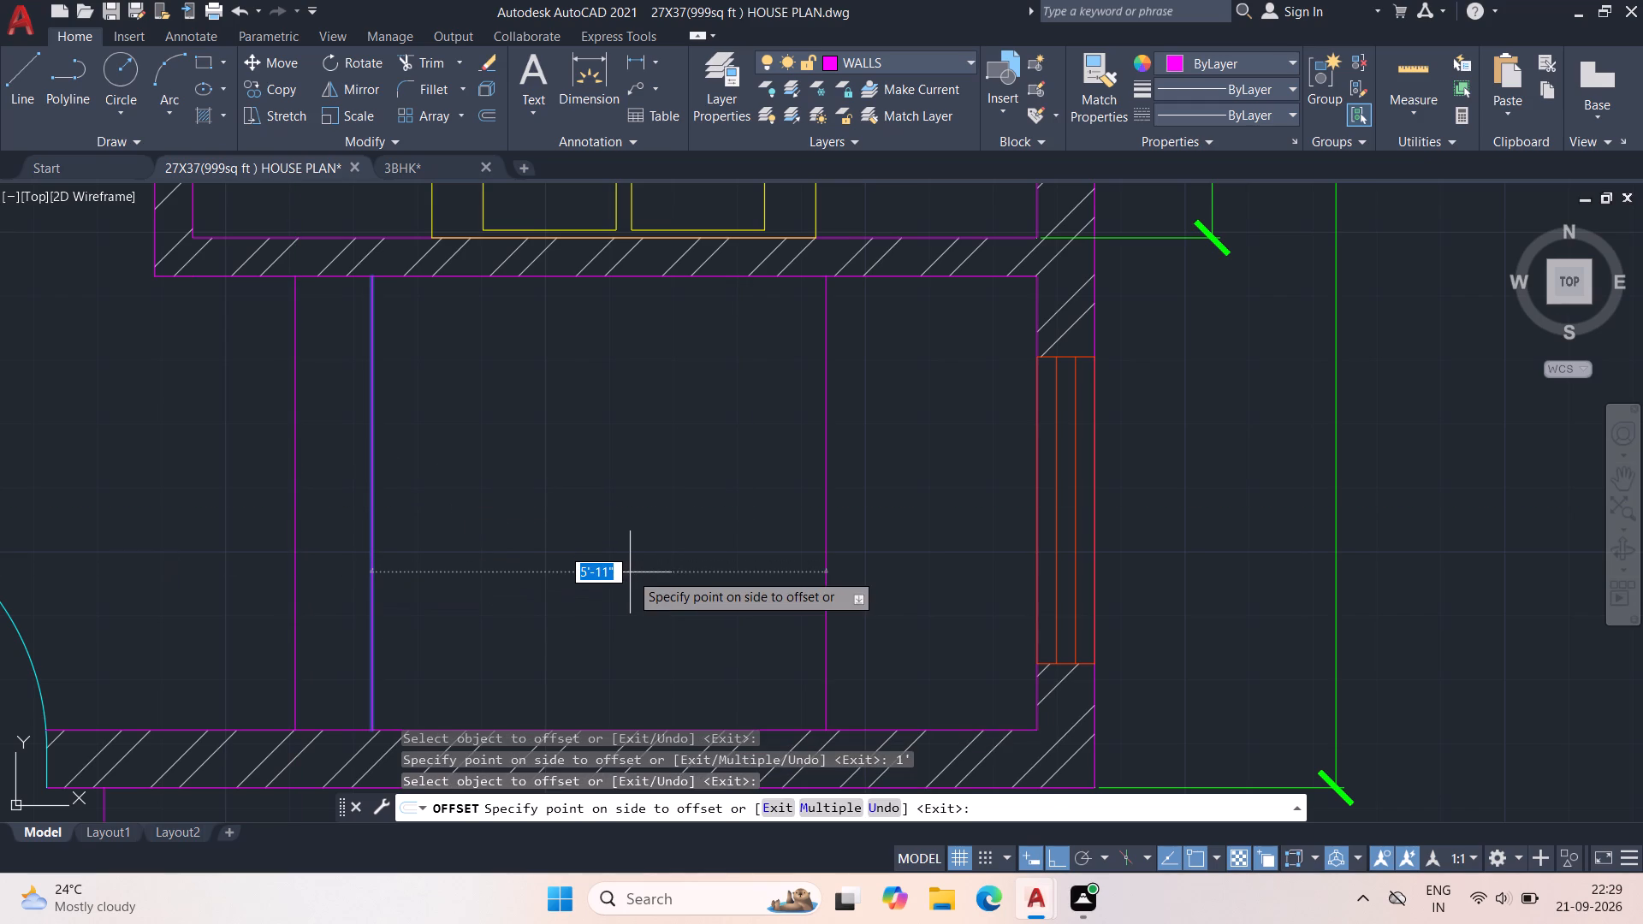
pyautogui.press('1')
pyautogui.press("'")
pyautogui.press('Return')
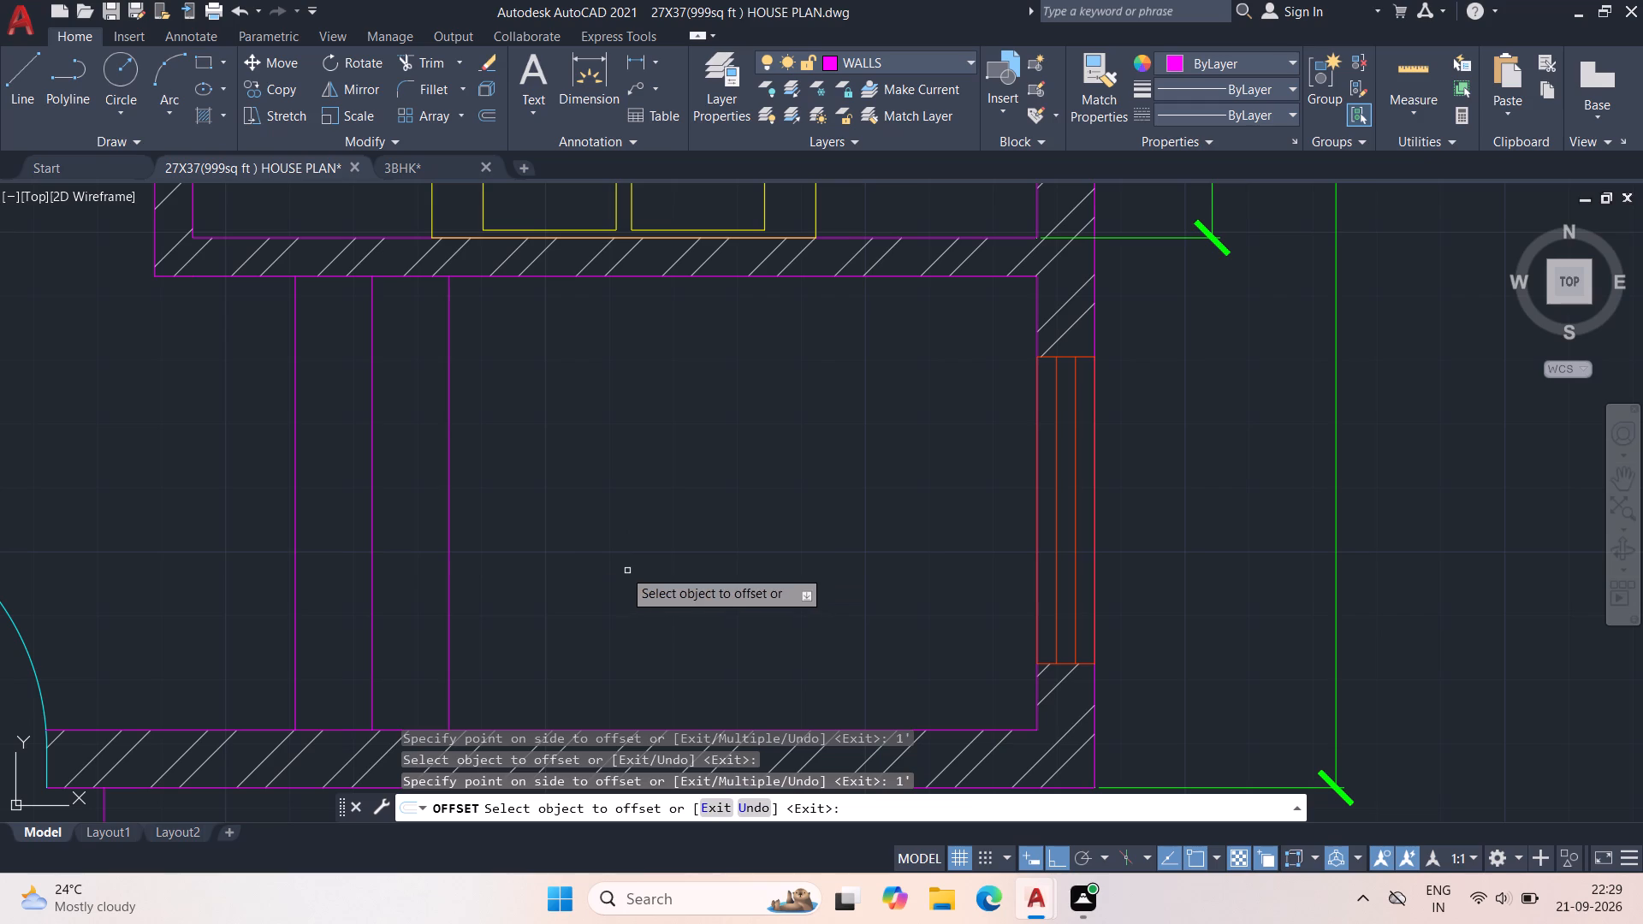
pyautogui.click(450, 569)
pyautogui.write("1'")
pyautogui.press('Return')
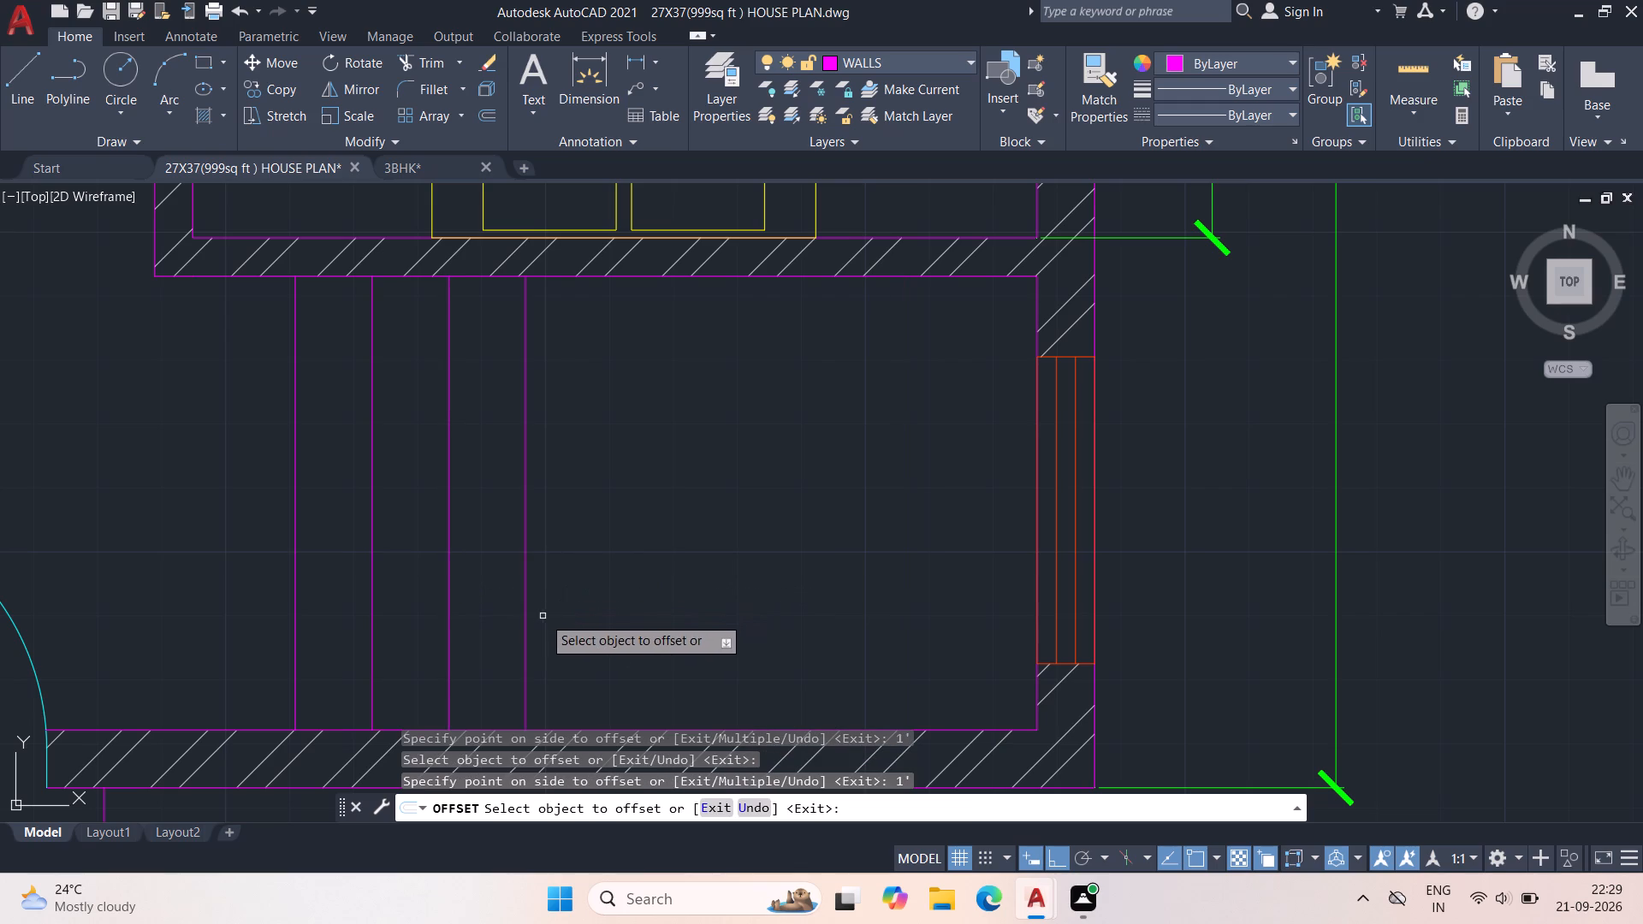
# Continue the stair treads with four more successive 1' offsets towards the window wall.
pyautogui.click(528, 631)
pyautogui.write("1'")
pyautogui.press('Return')
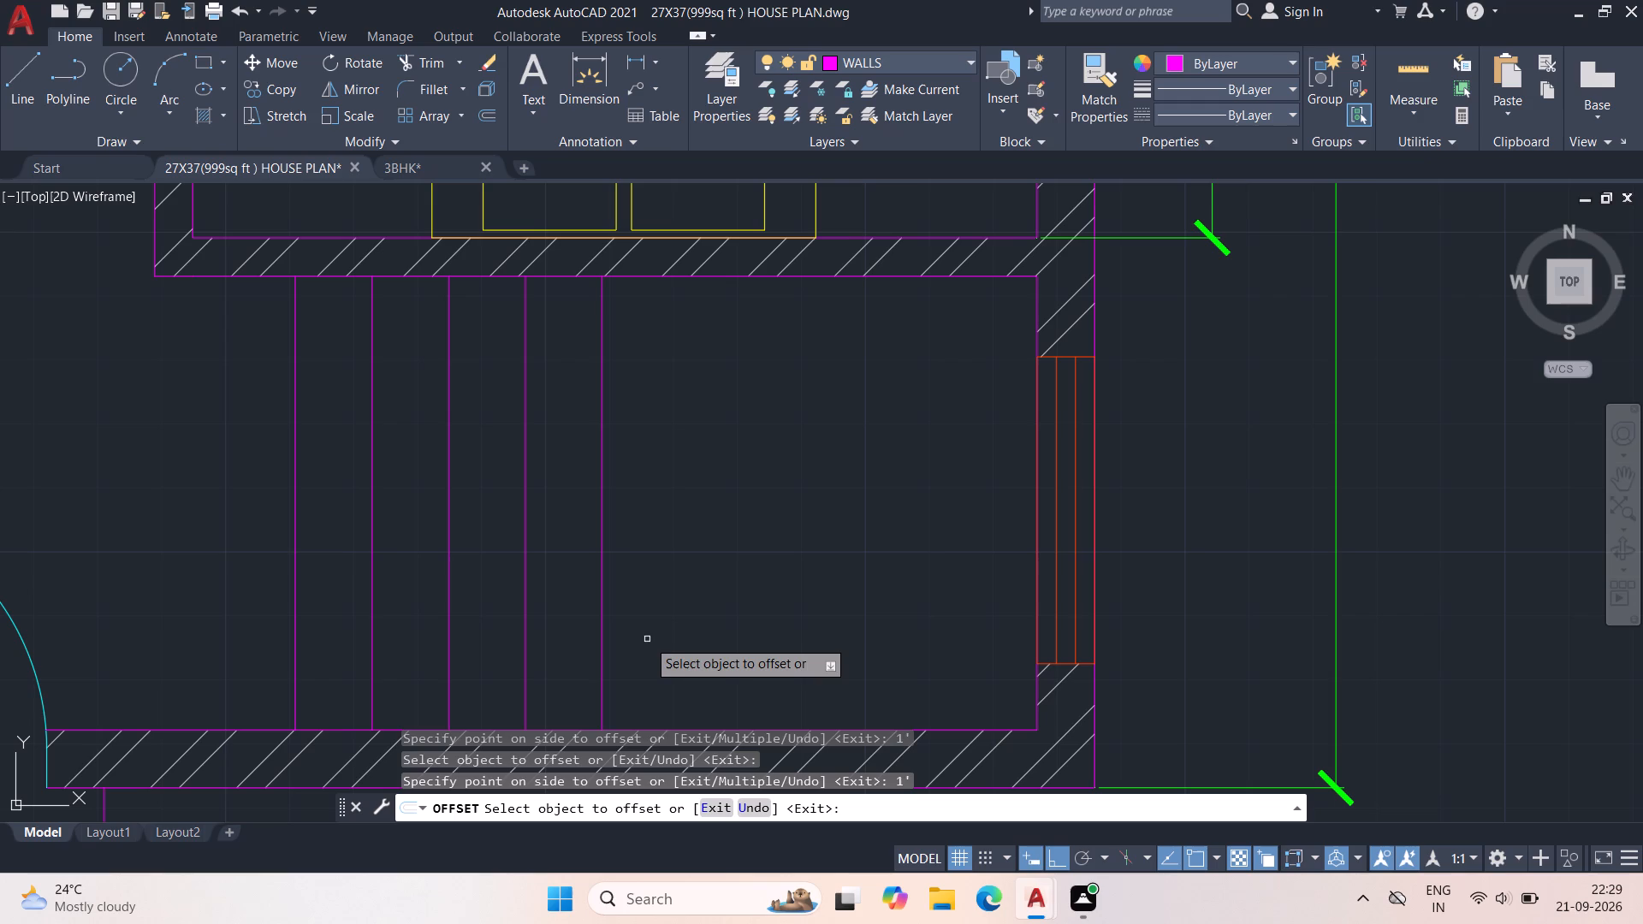
pyautogui.click(603, 645)
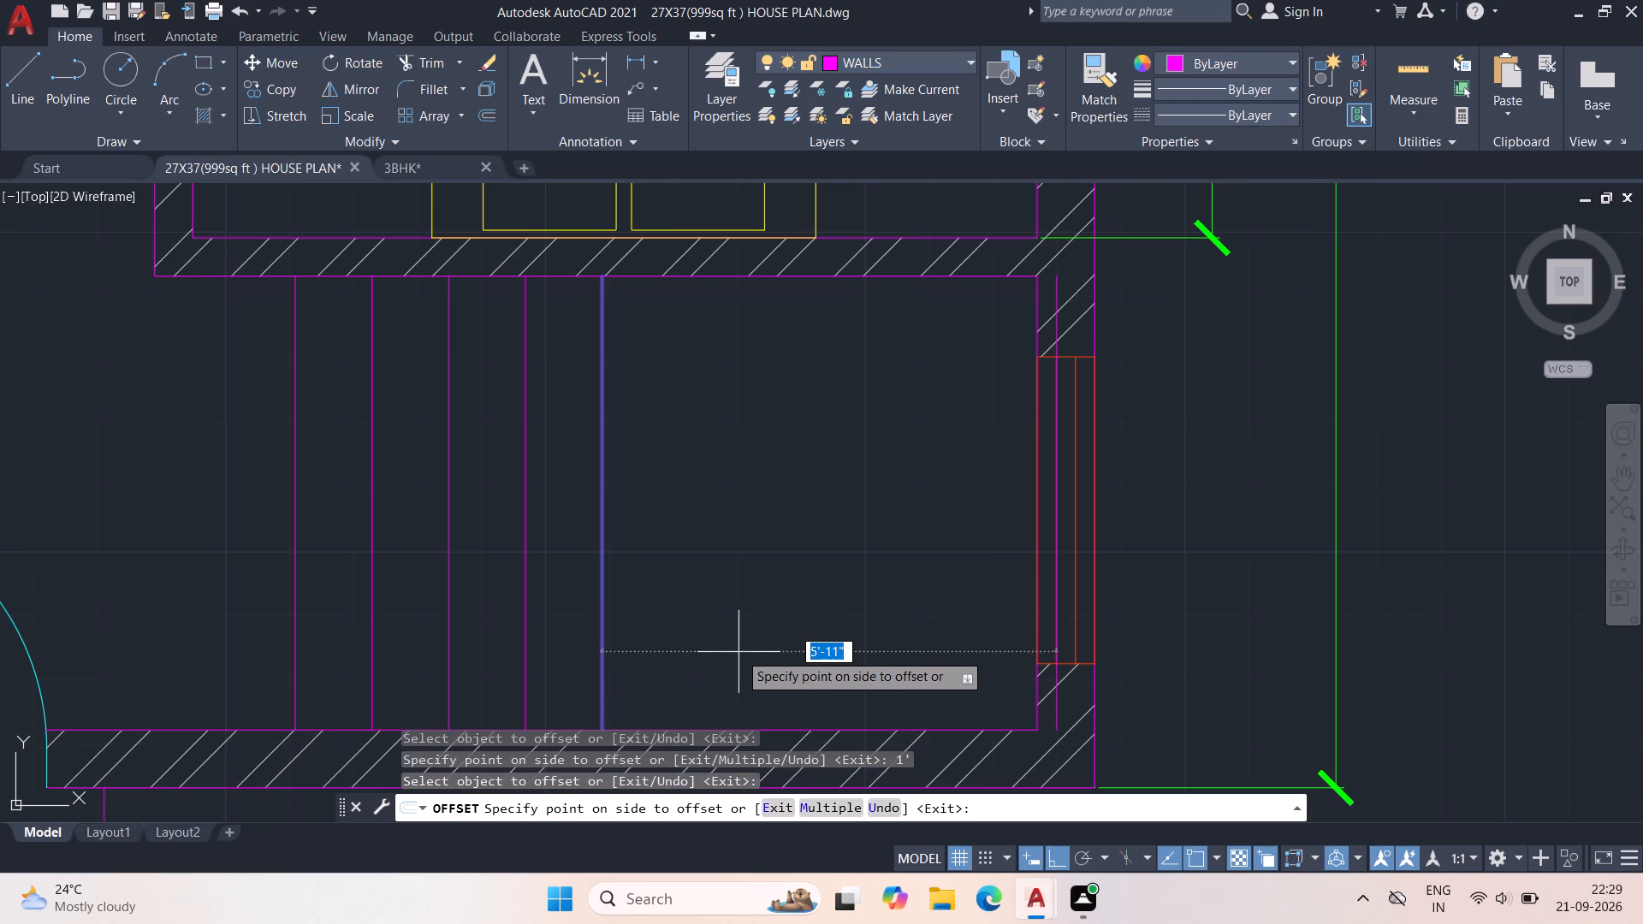
pyautogui.write("1'")
pyautogui.press('Return')
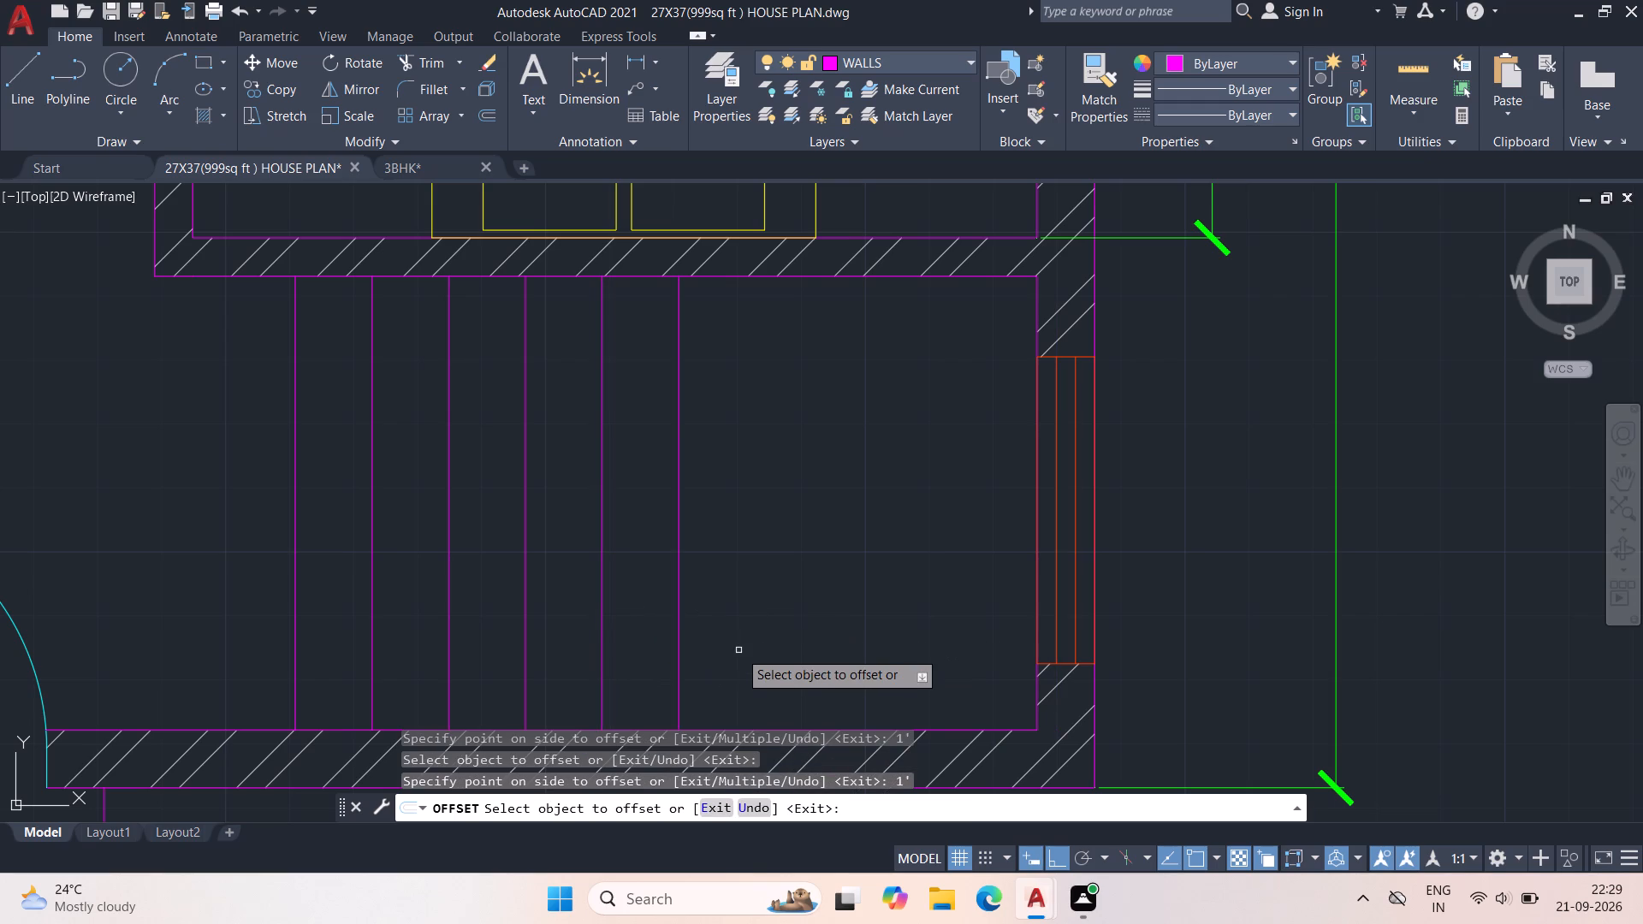
pyautogui.click(678, 672)
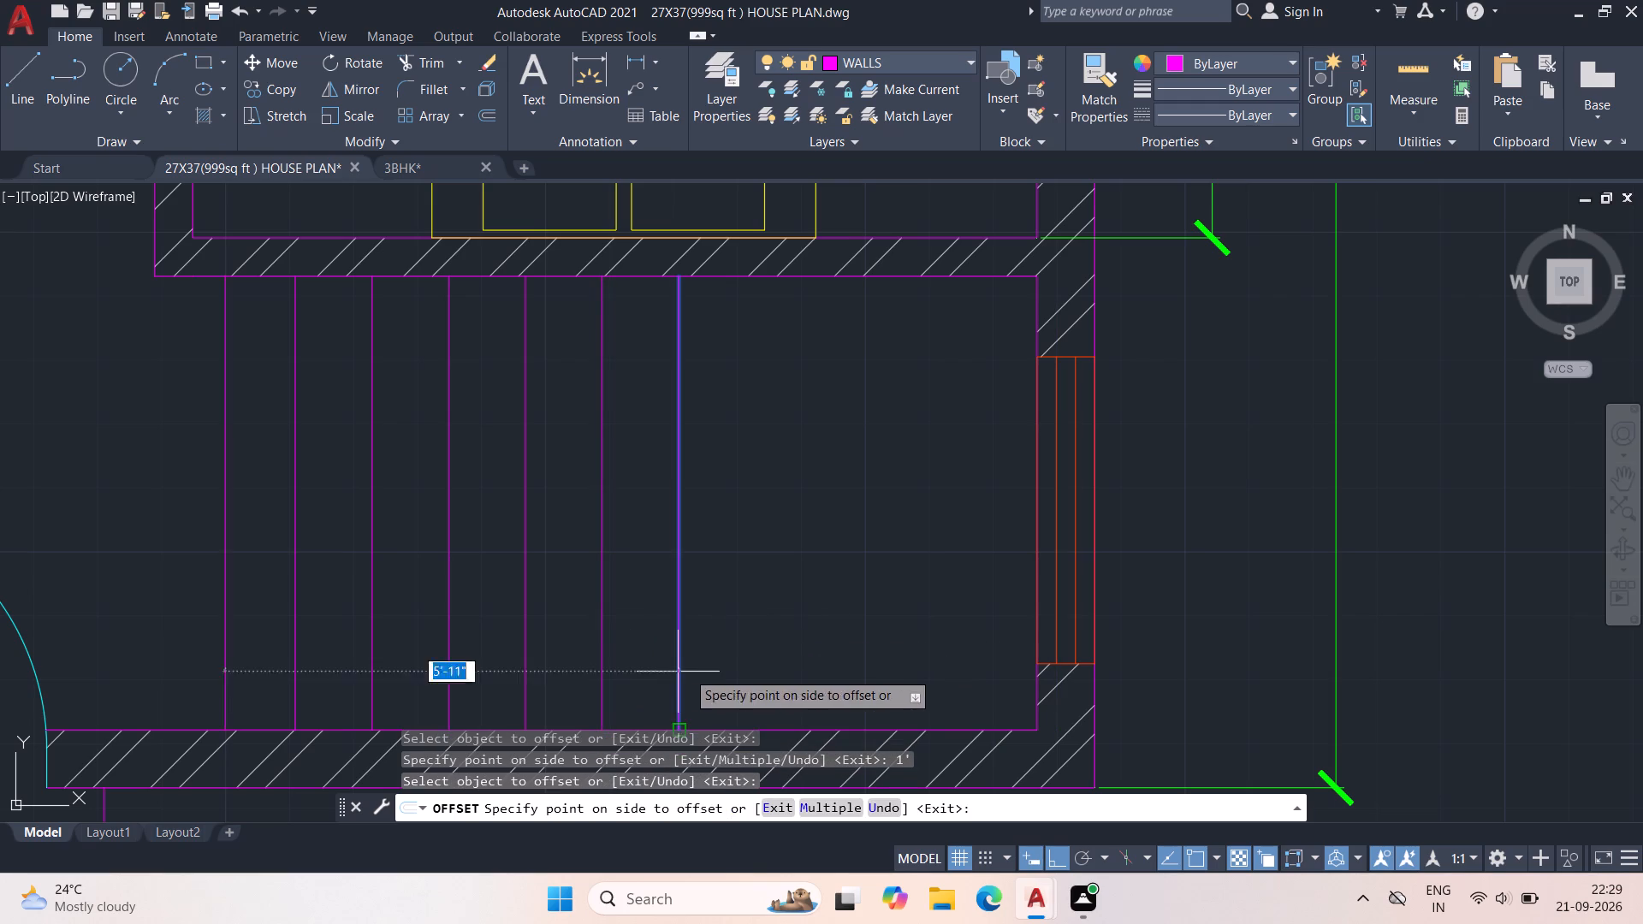
pyautogui.write("1'")
pyautogui.press('Return')
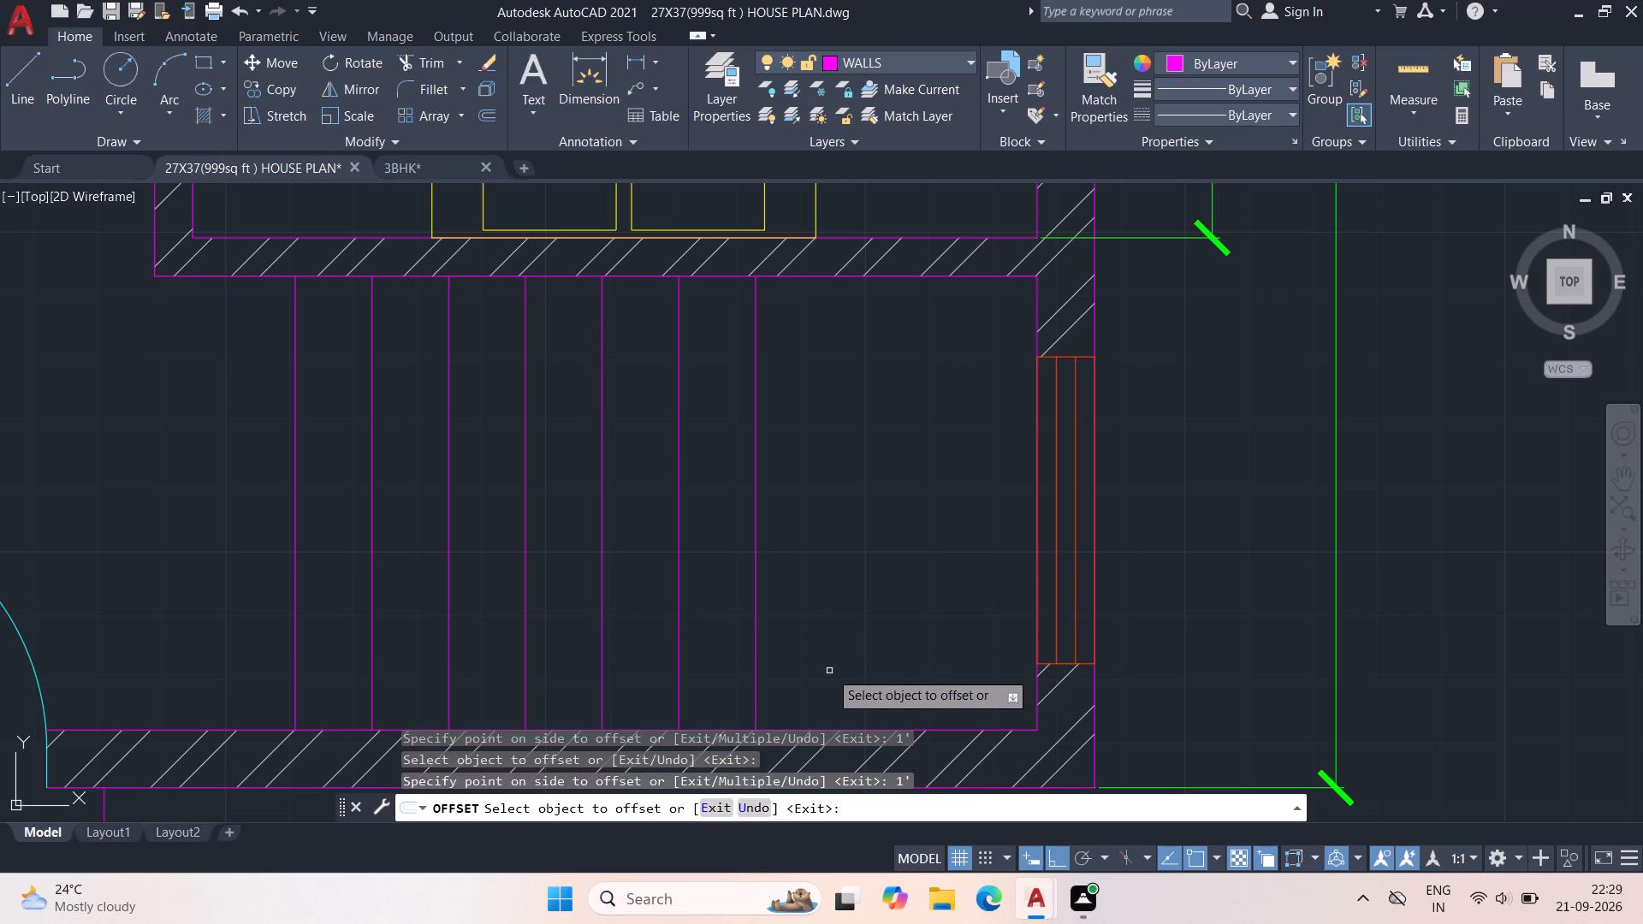
pyautogui.click(759, 668)
pyautogui.click(755, 670)
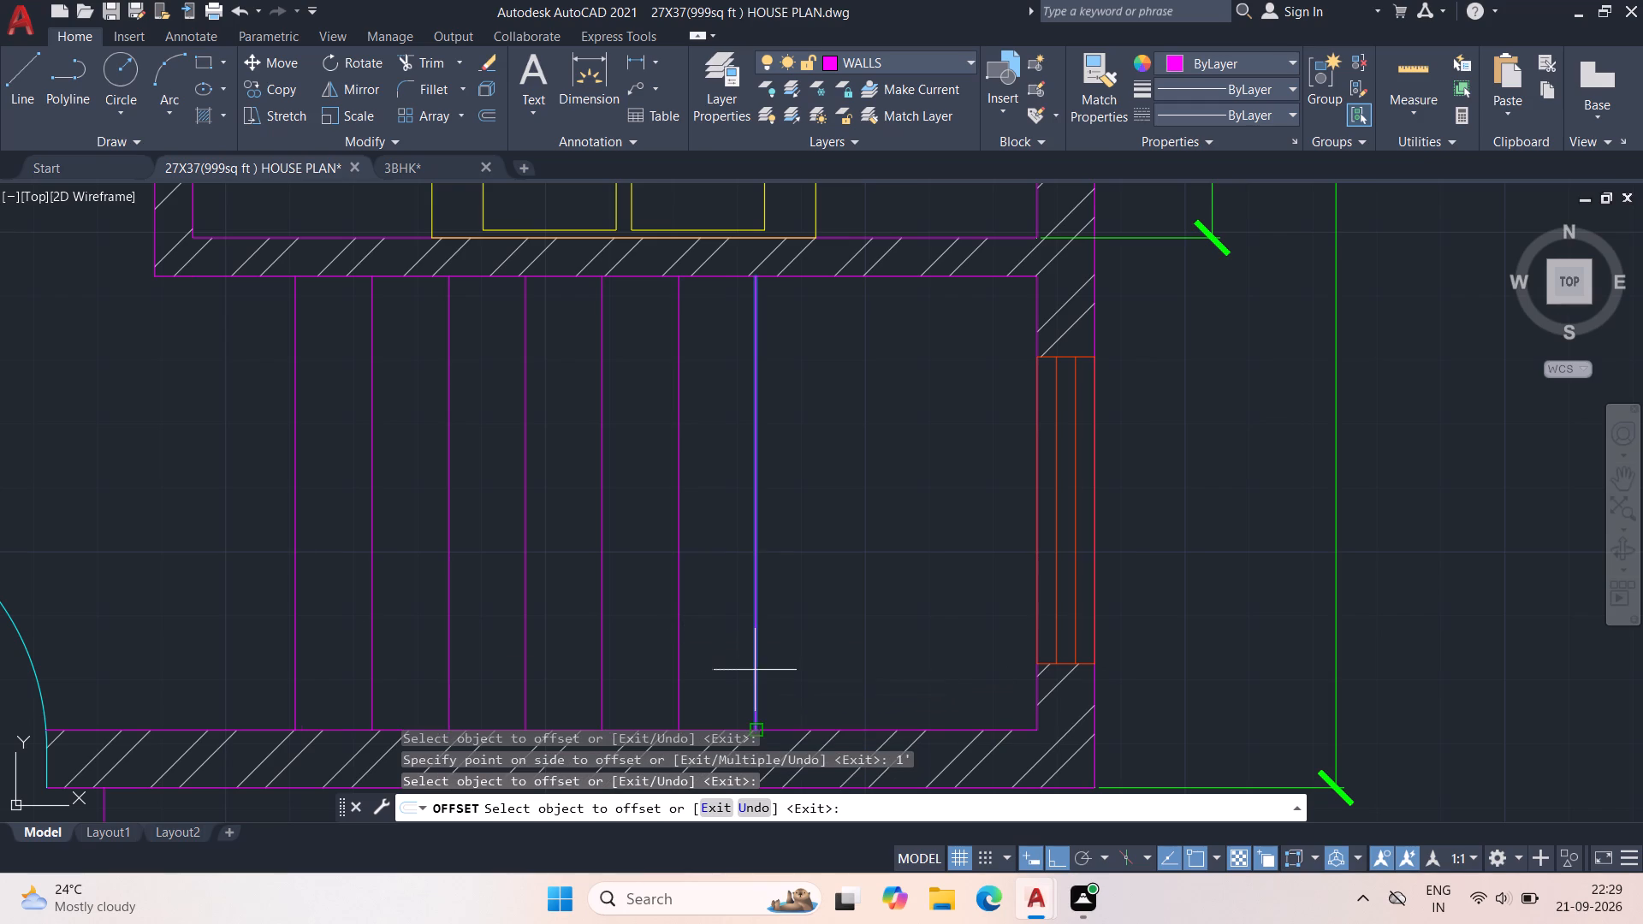
pyautogui.write("1'")
pyautogui.press('Return')
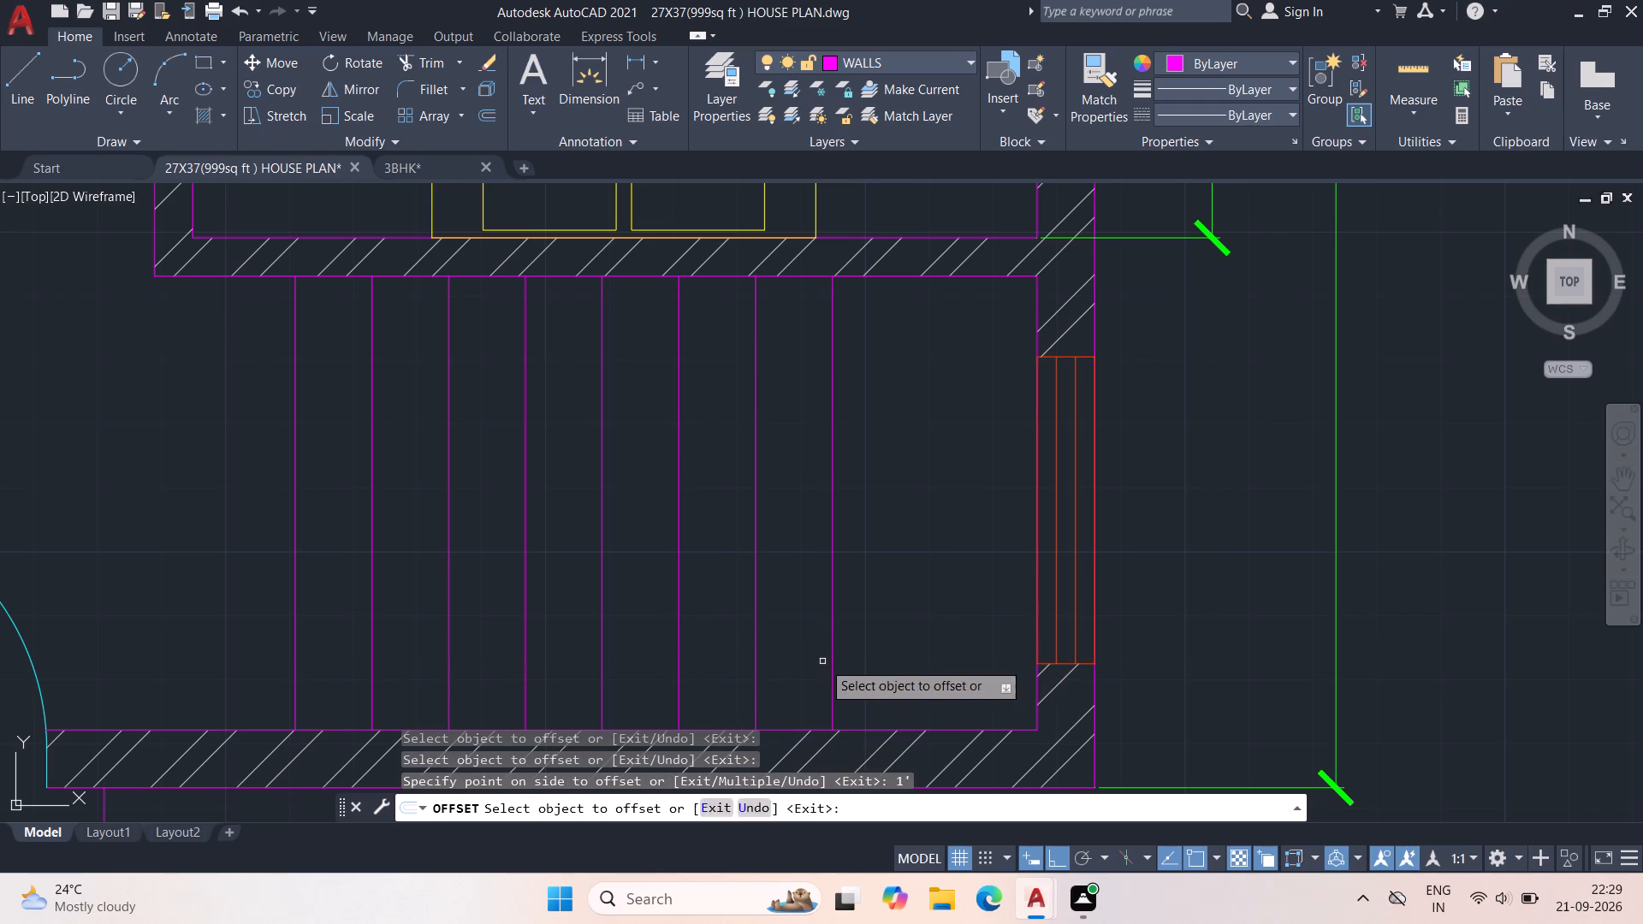
pyautogui.press('Escape')
# Make DIM the current layer.
pyautogui.moveTo(815, 649); pyautogui.dragTo(799, 631, button='middle')
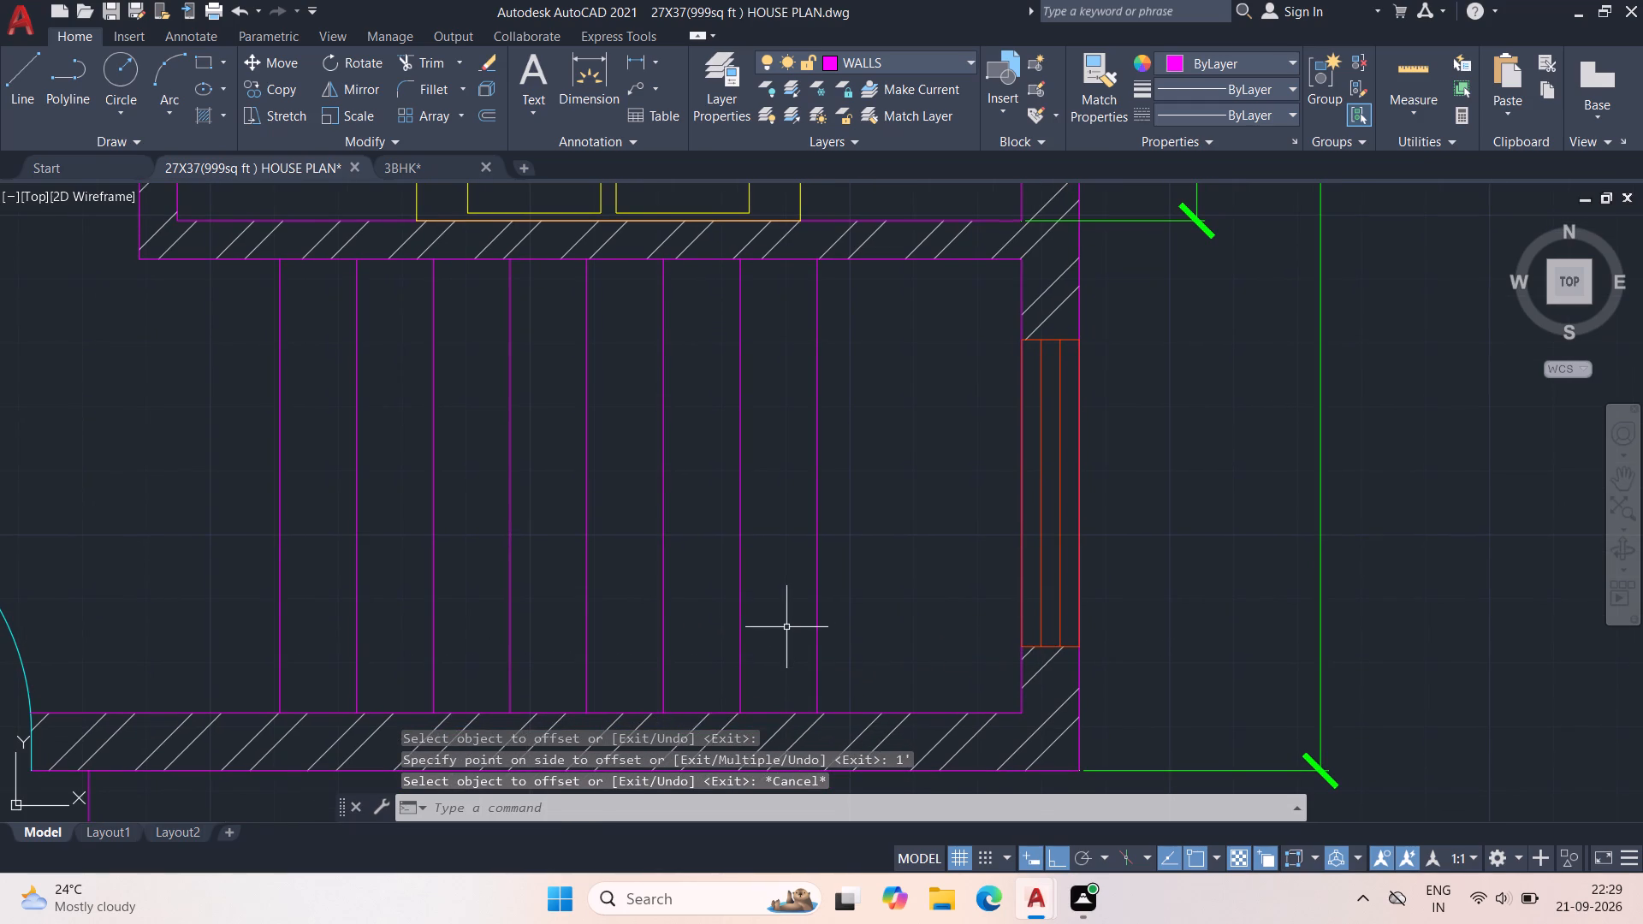
pyautogui.click(888, 54)
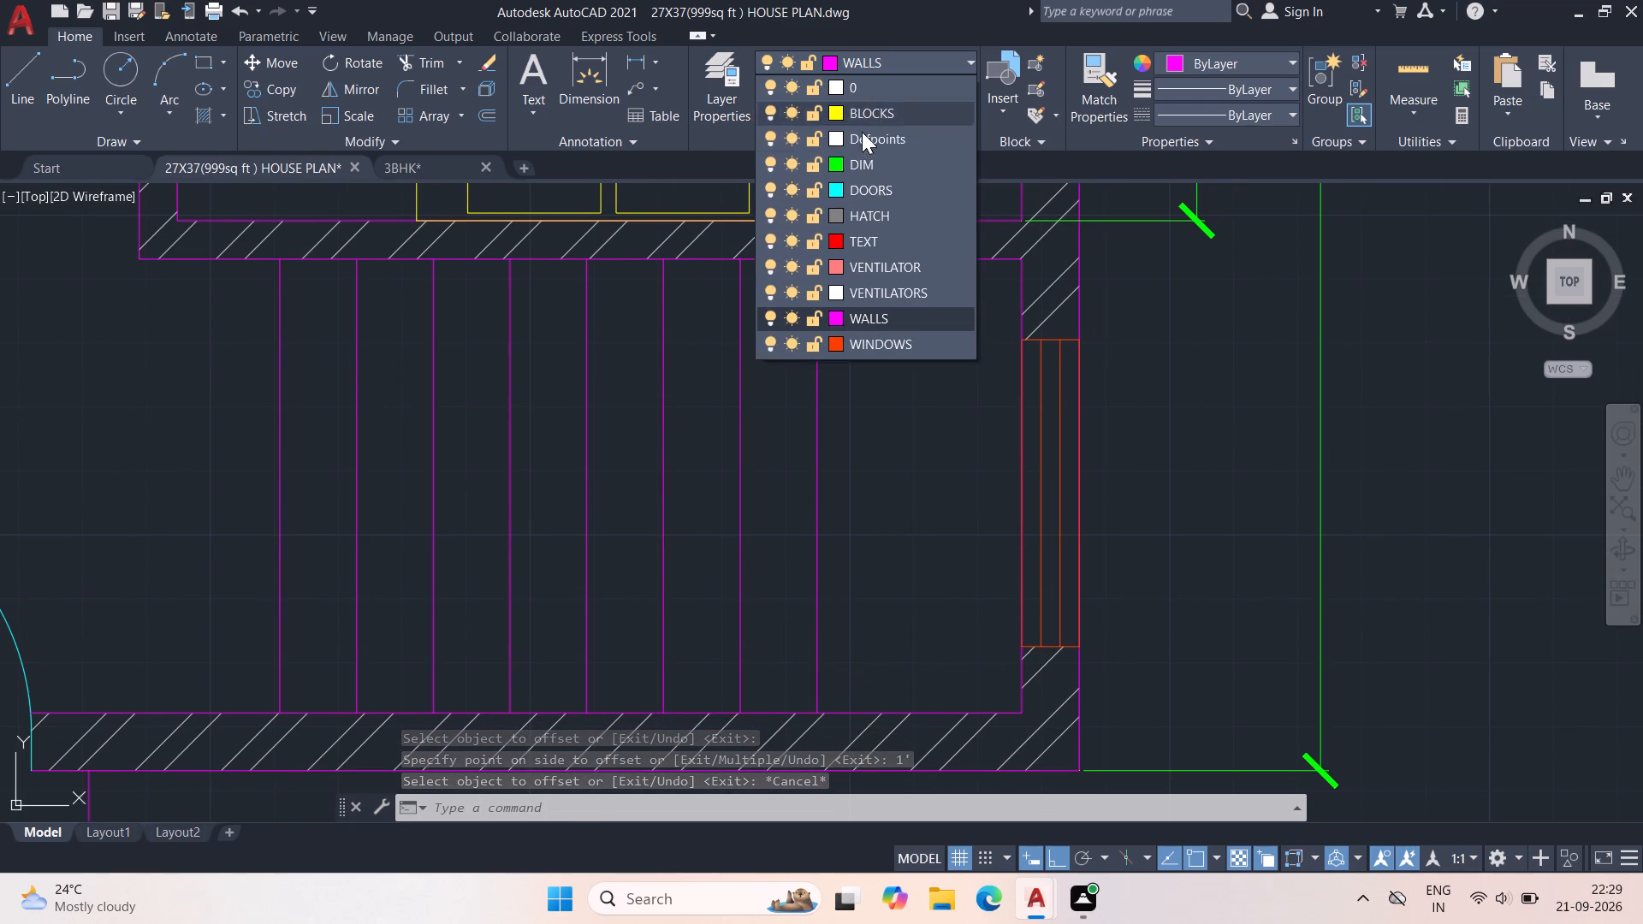
pyautogui.click(857, 162)
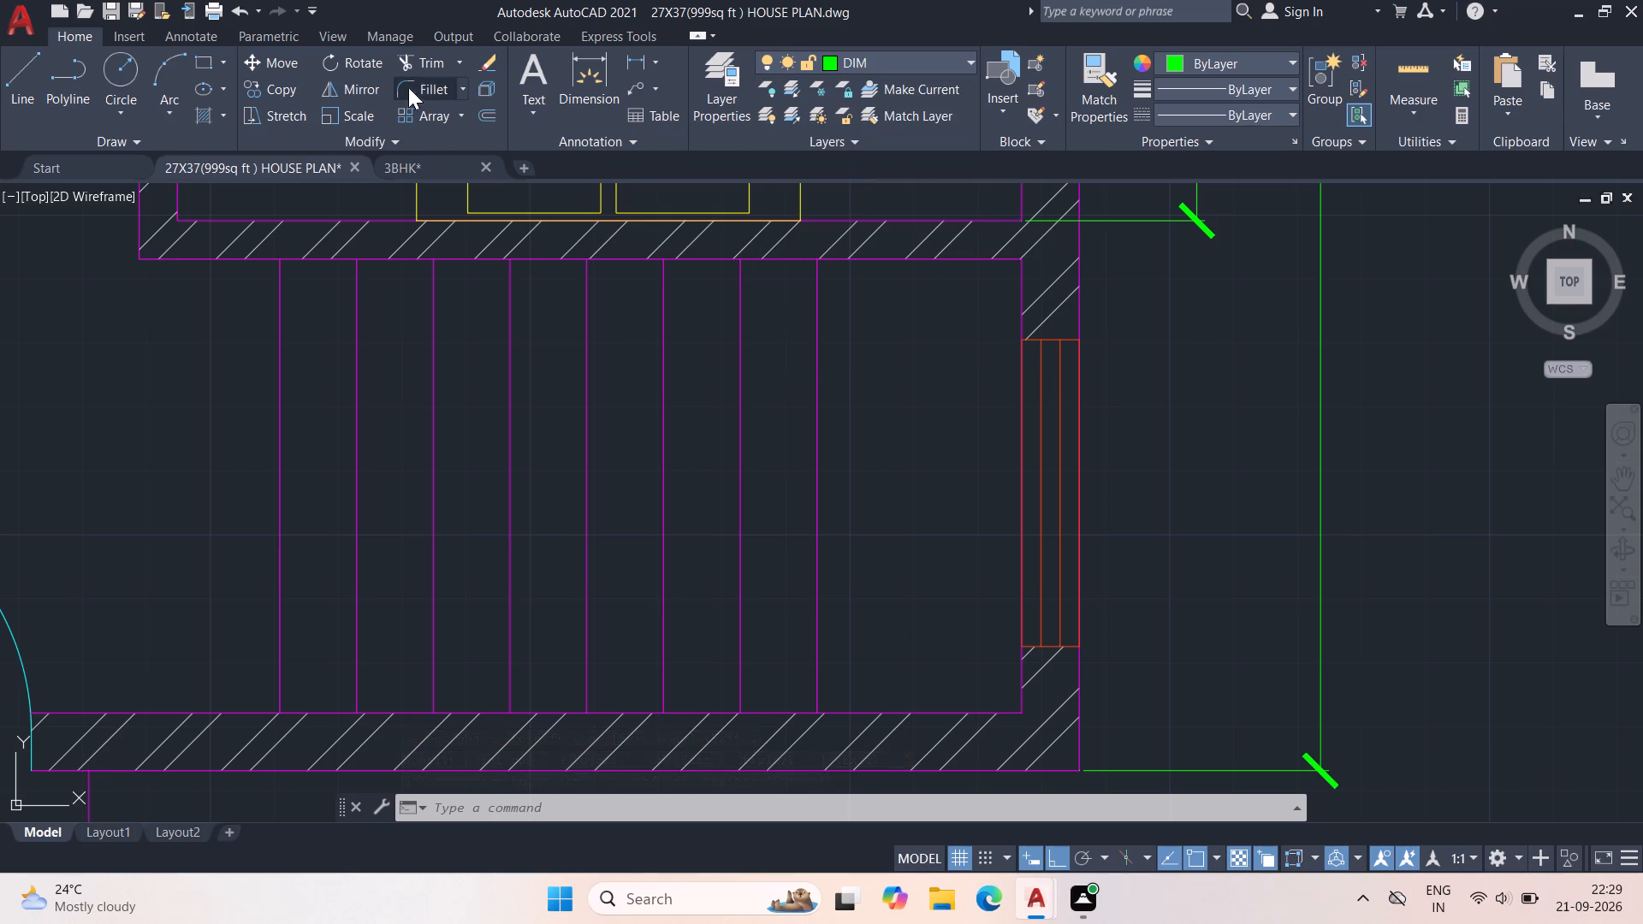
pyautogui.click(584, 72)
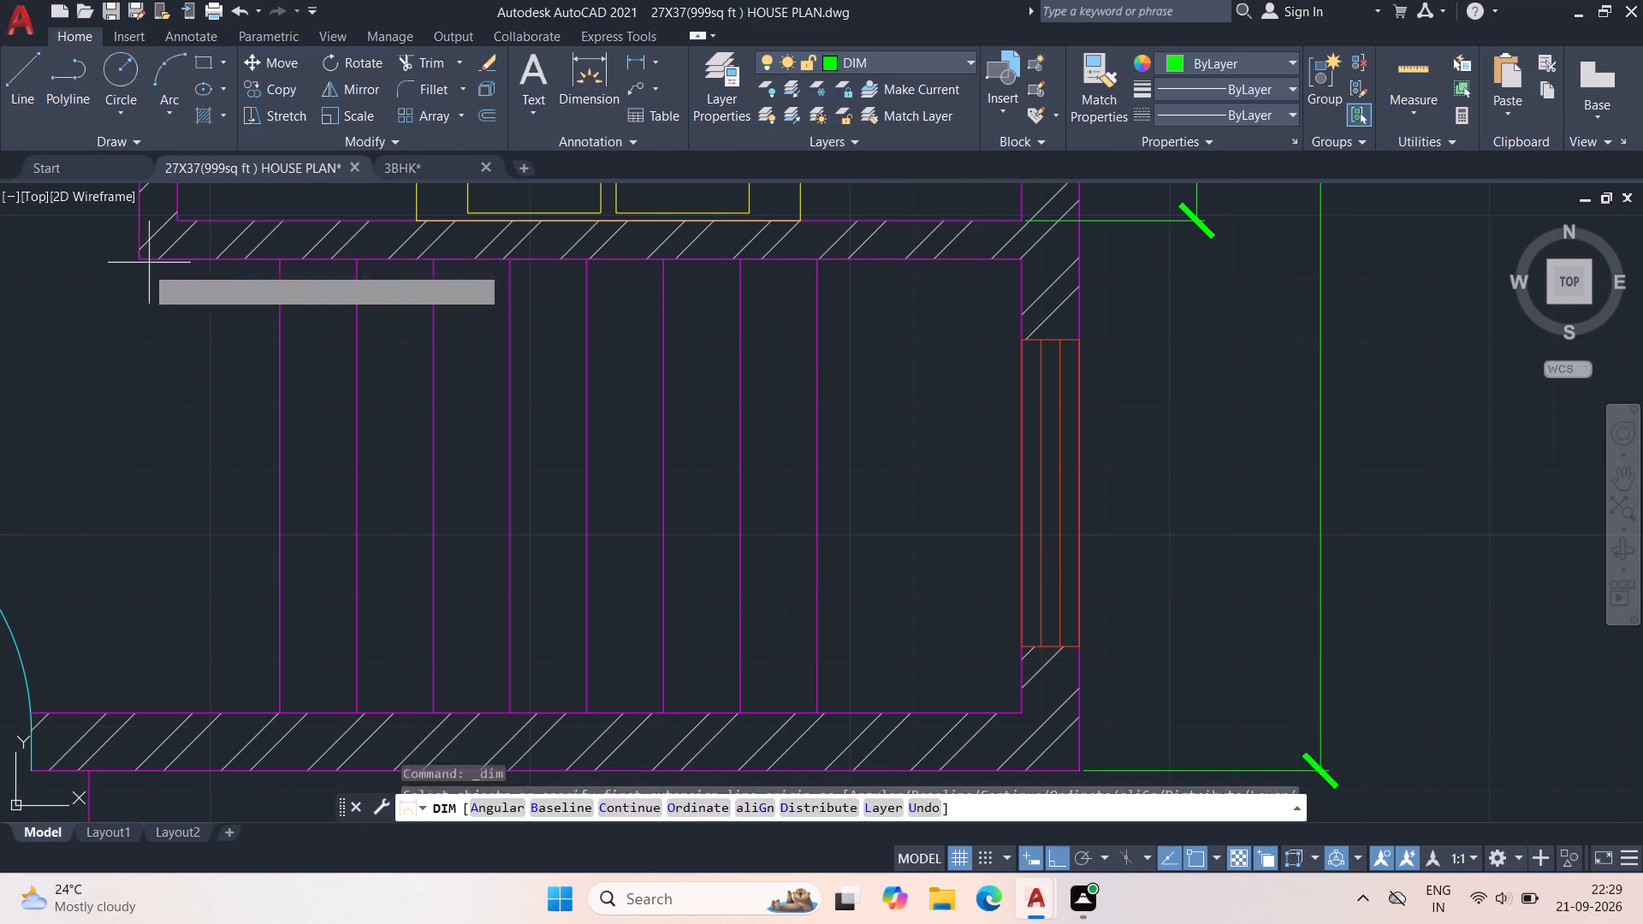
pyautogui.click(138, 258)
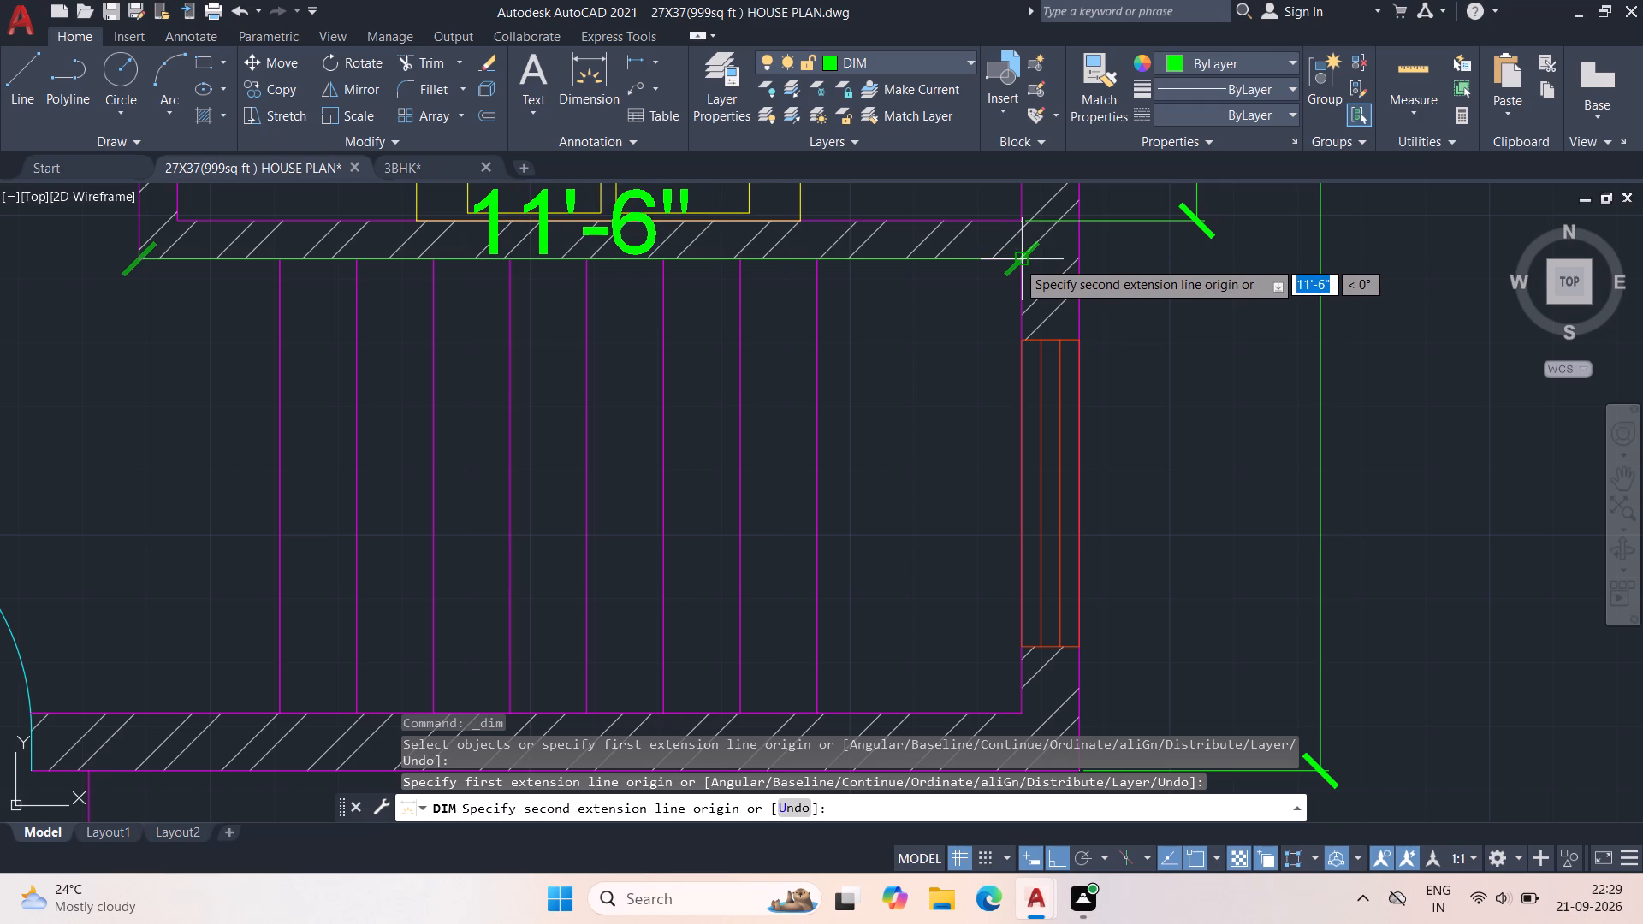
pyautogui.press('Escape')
# Dimension the distance from the first stair line to the window wall's inner face, placing the dimension below the bottom wall.
pyautogui.moveTo(947, 438); pyautogui.dragTo(941, 330, button='middle')
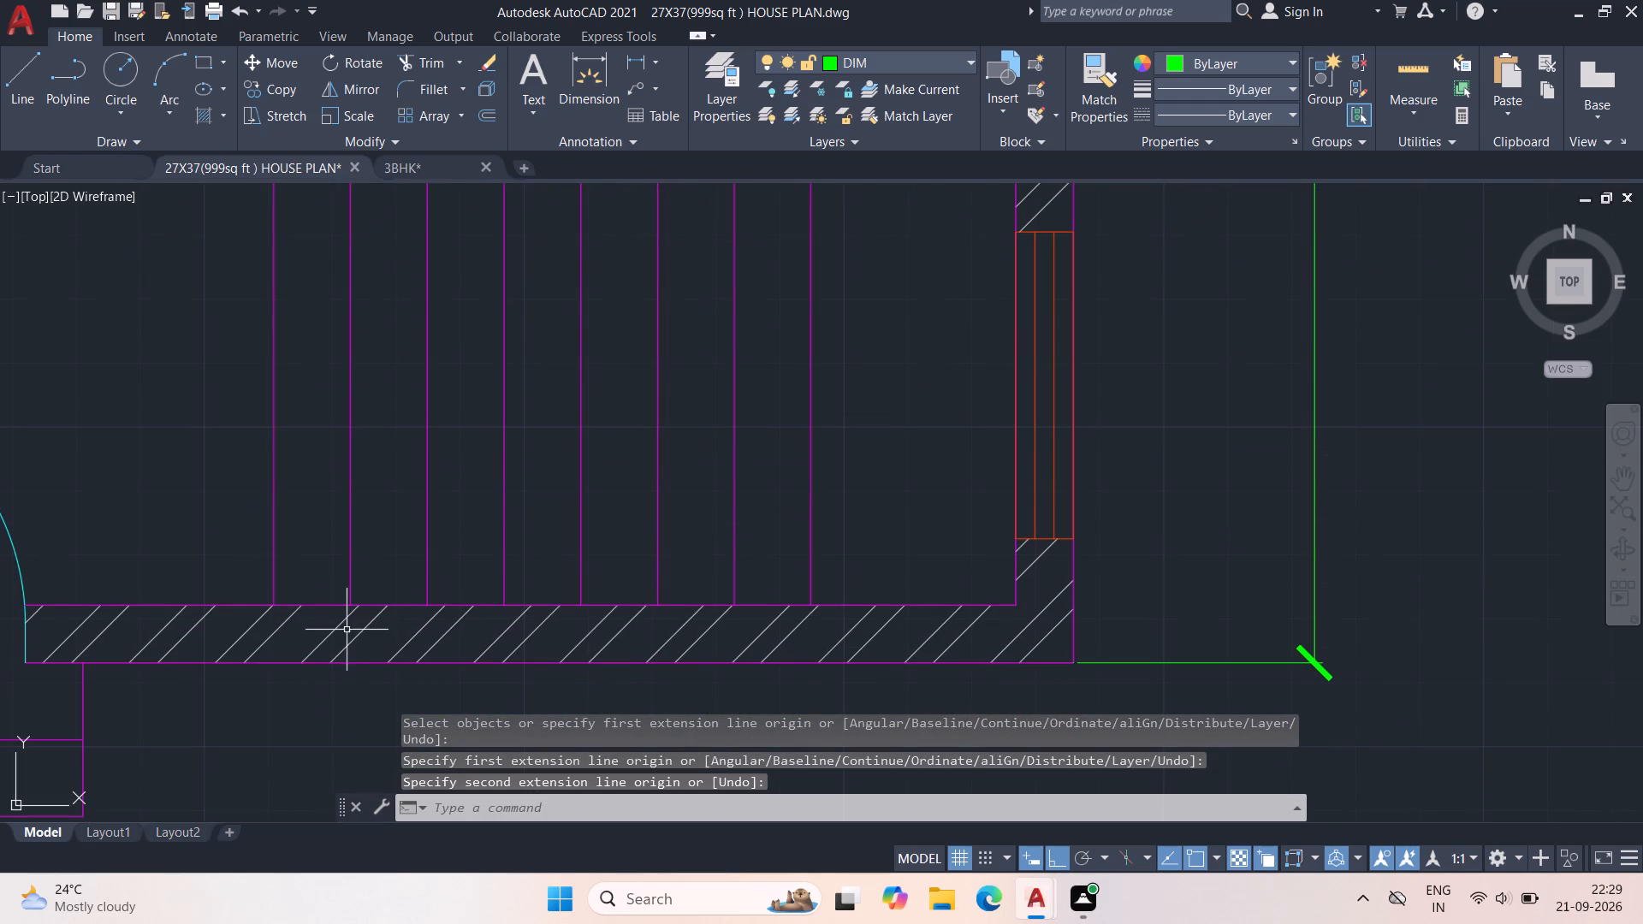
pyautogui.press('space')
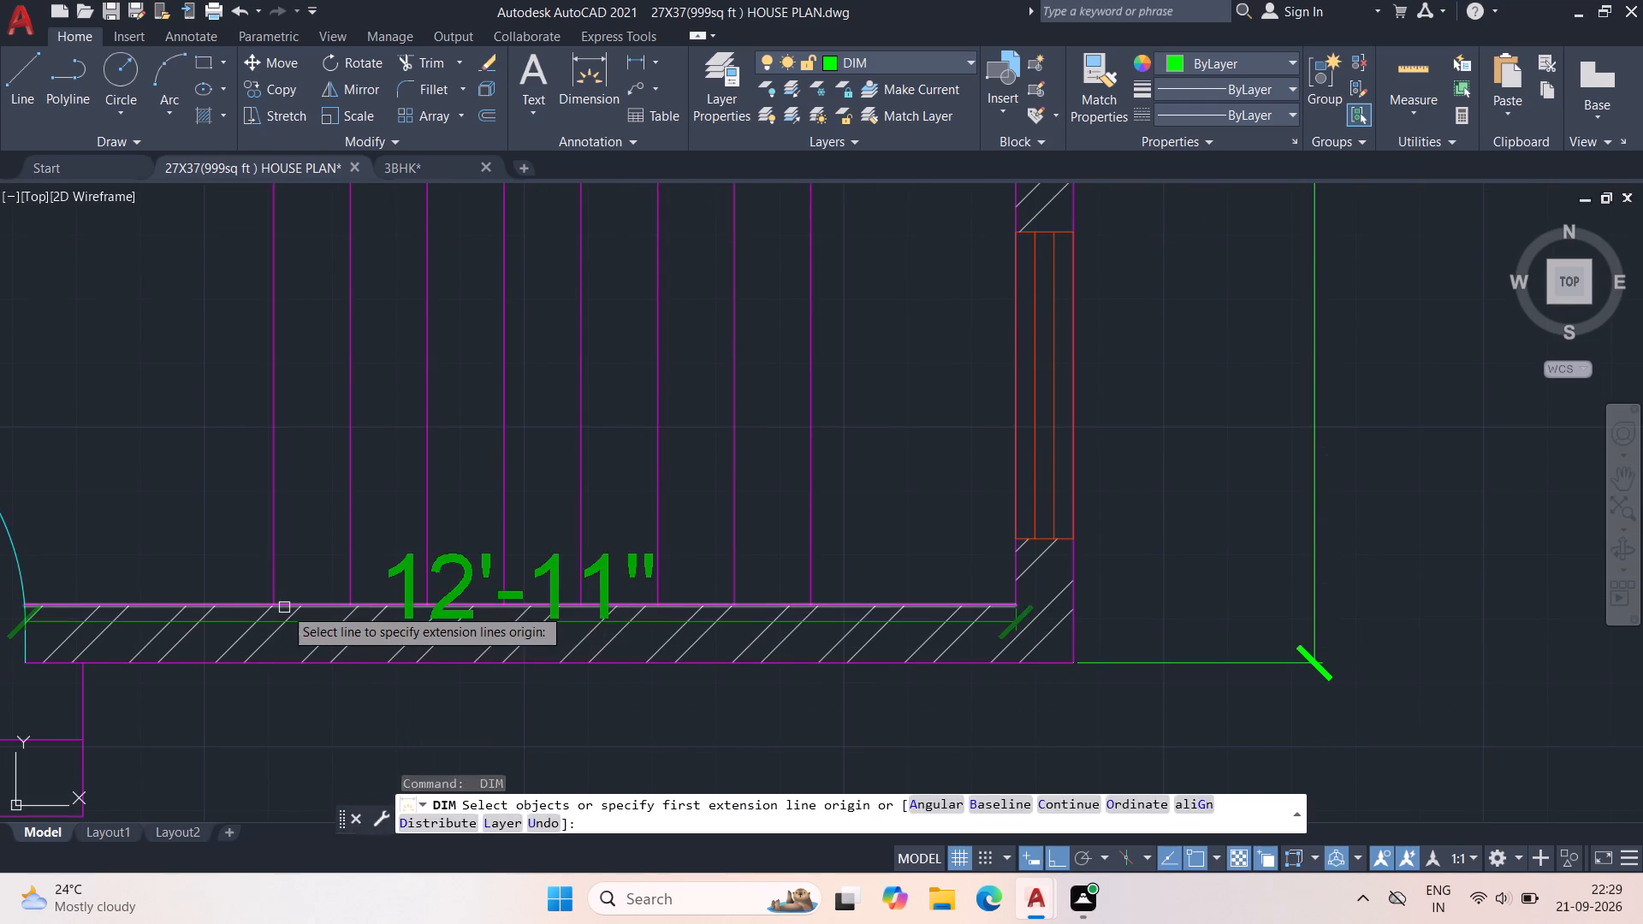
pyautogui.click(271, 605)
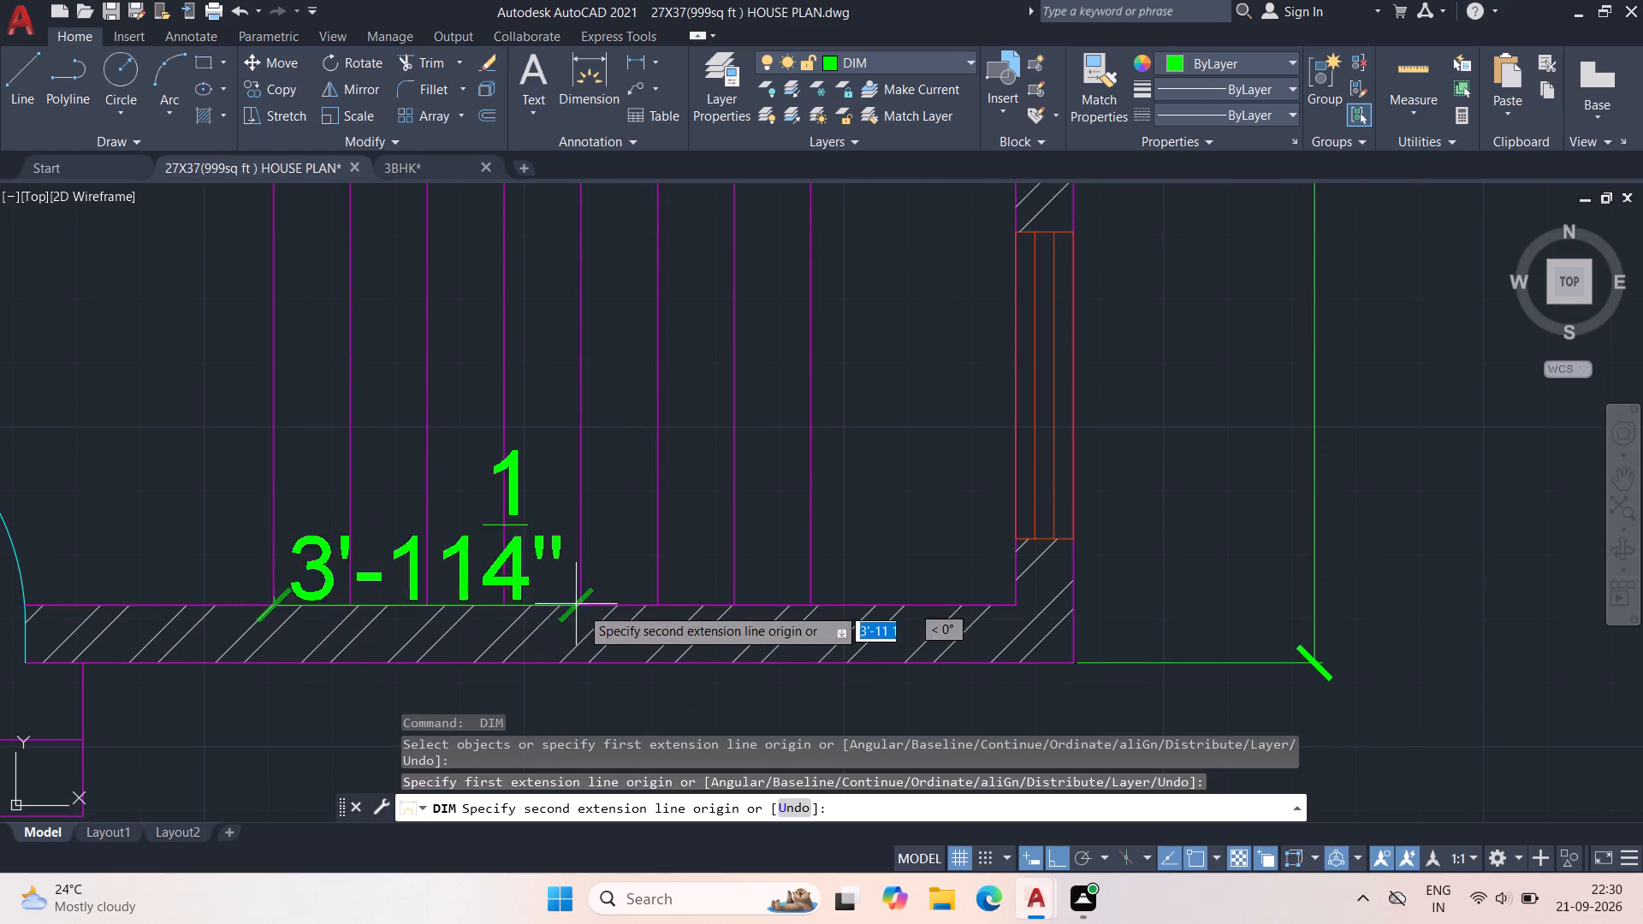
pyautogui.click(1012, 609)
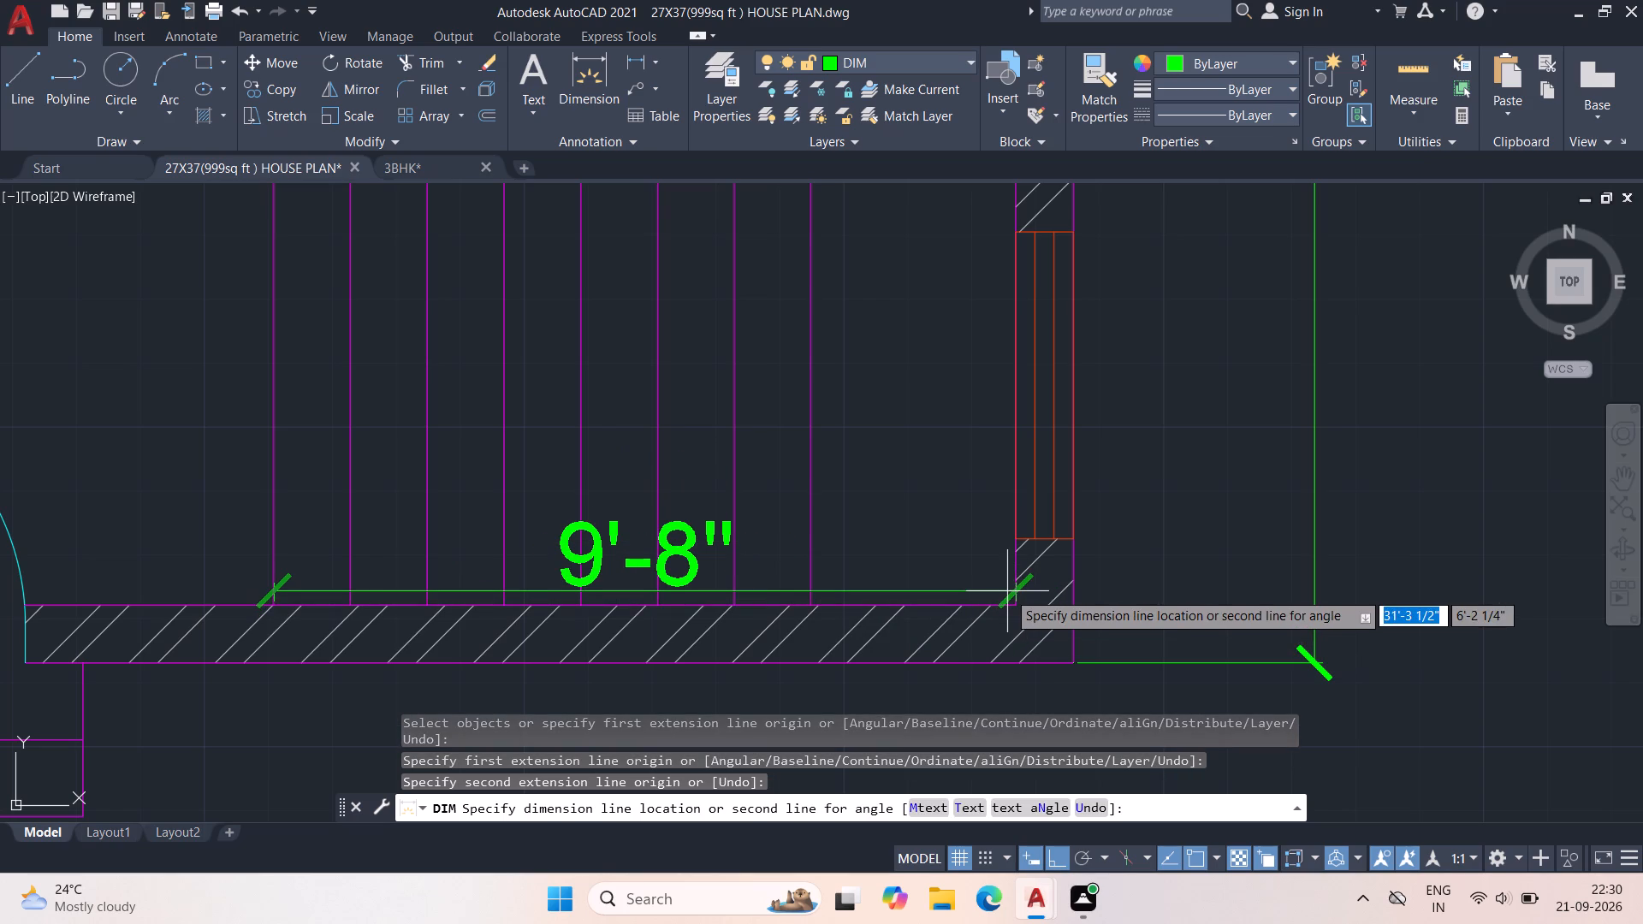
pyautogui.moveTo(1001, 686); pyautogui.dragTo(998, 606, button='middle')
pyautogui.click(1000, 672)
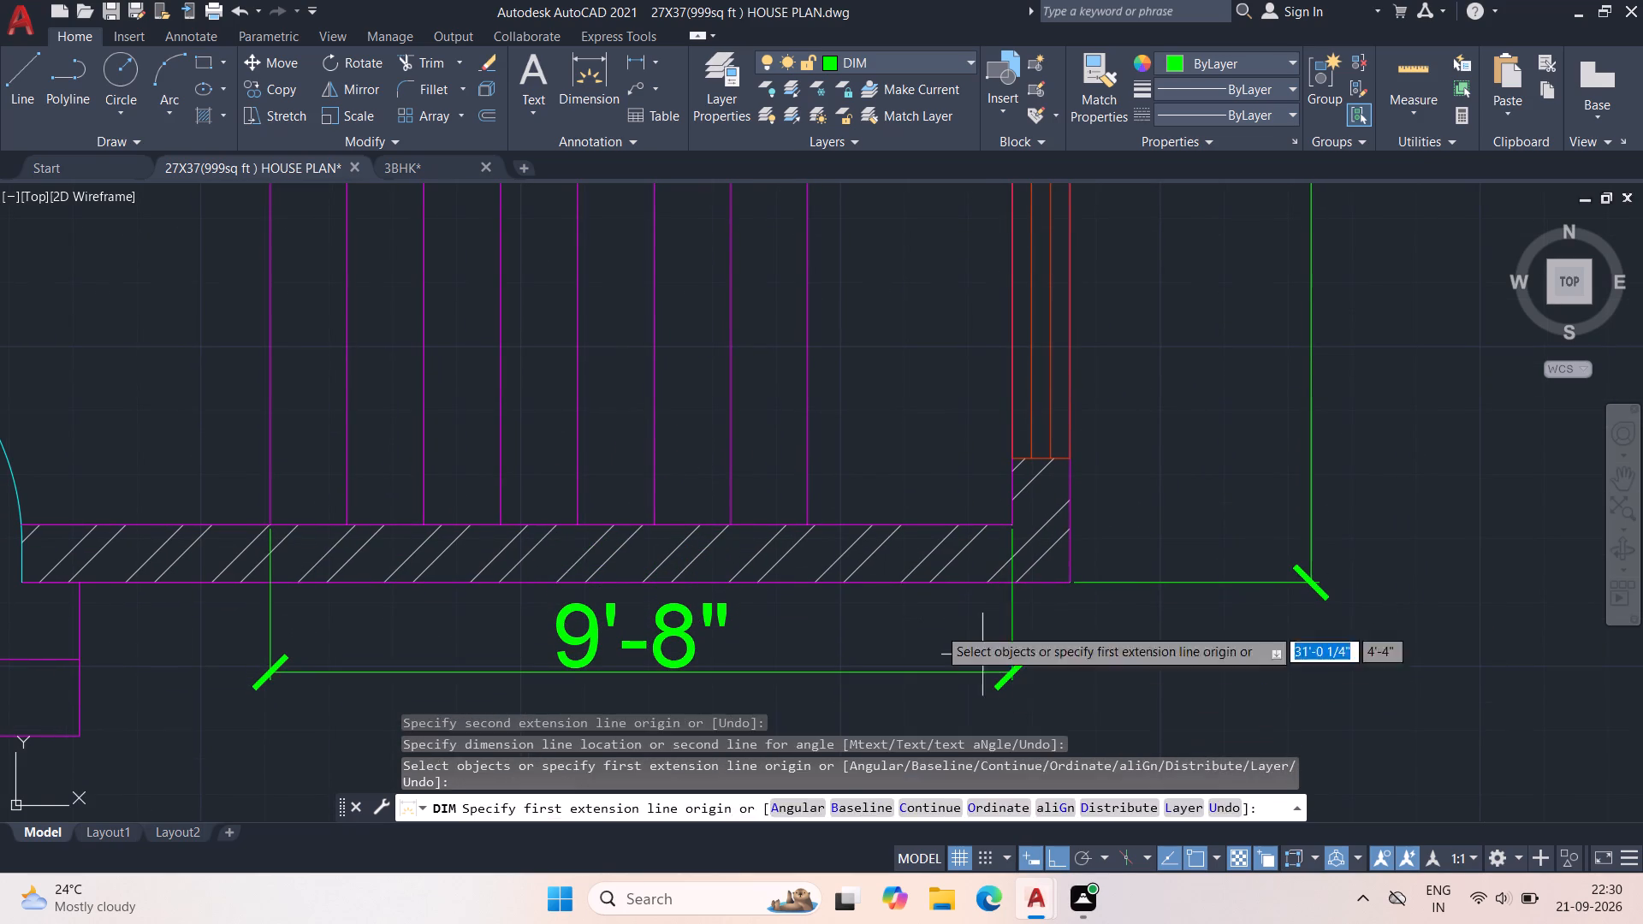
pyautogui.moveTo(871, 417); pyautogui.dragTo(838, 553, button='middle')
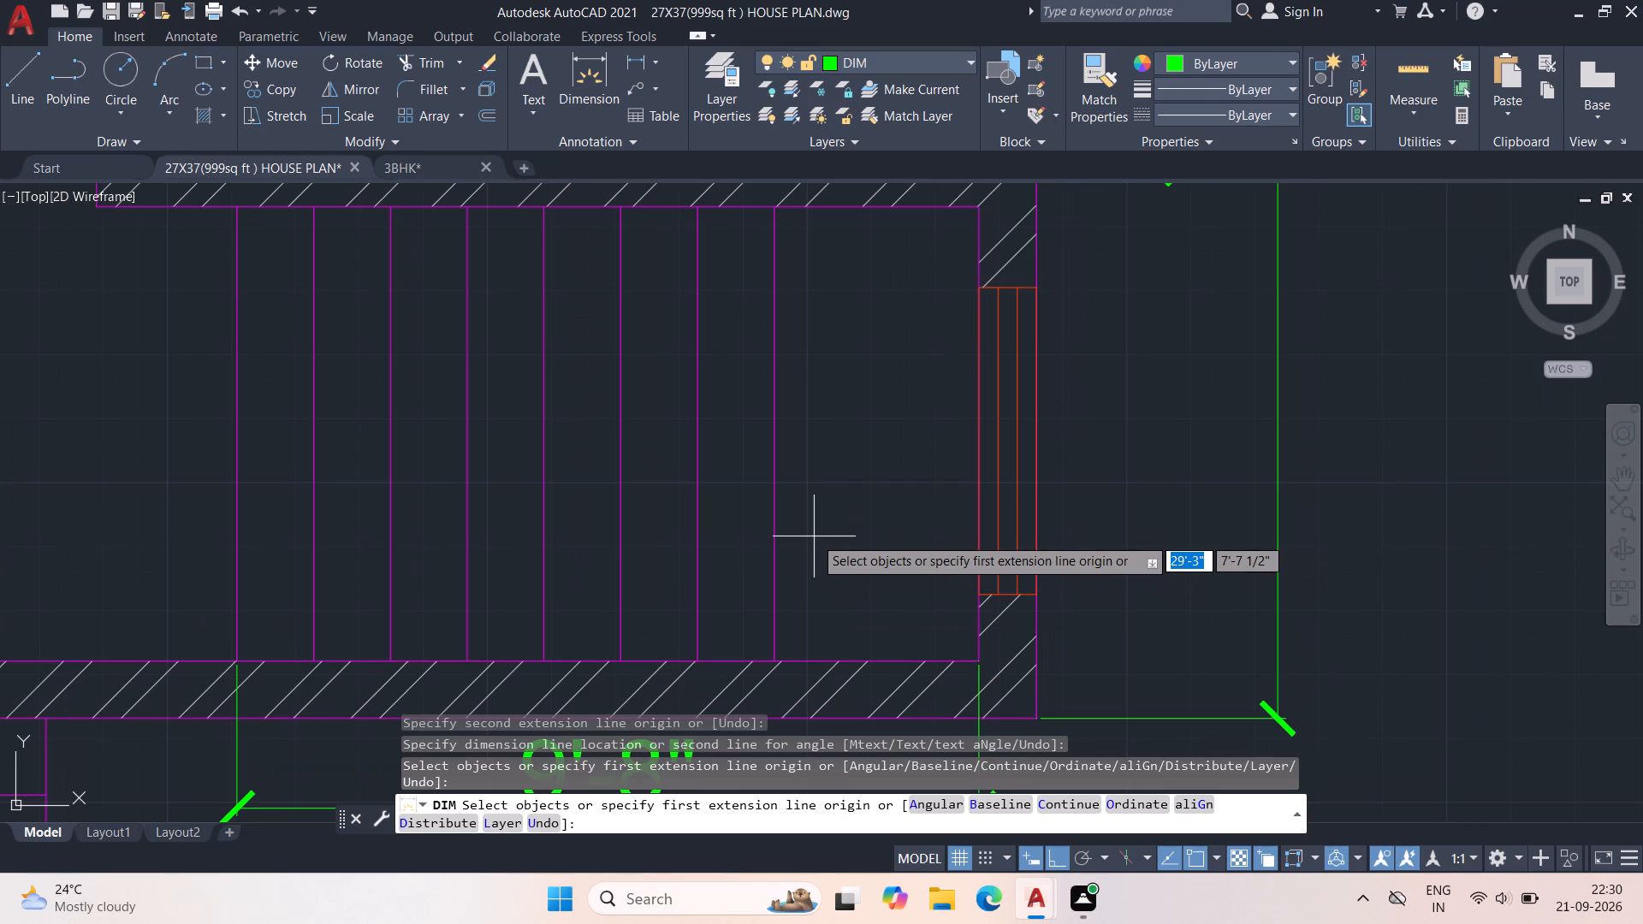
pyautogui.middleClick(815, 558)
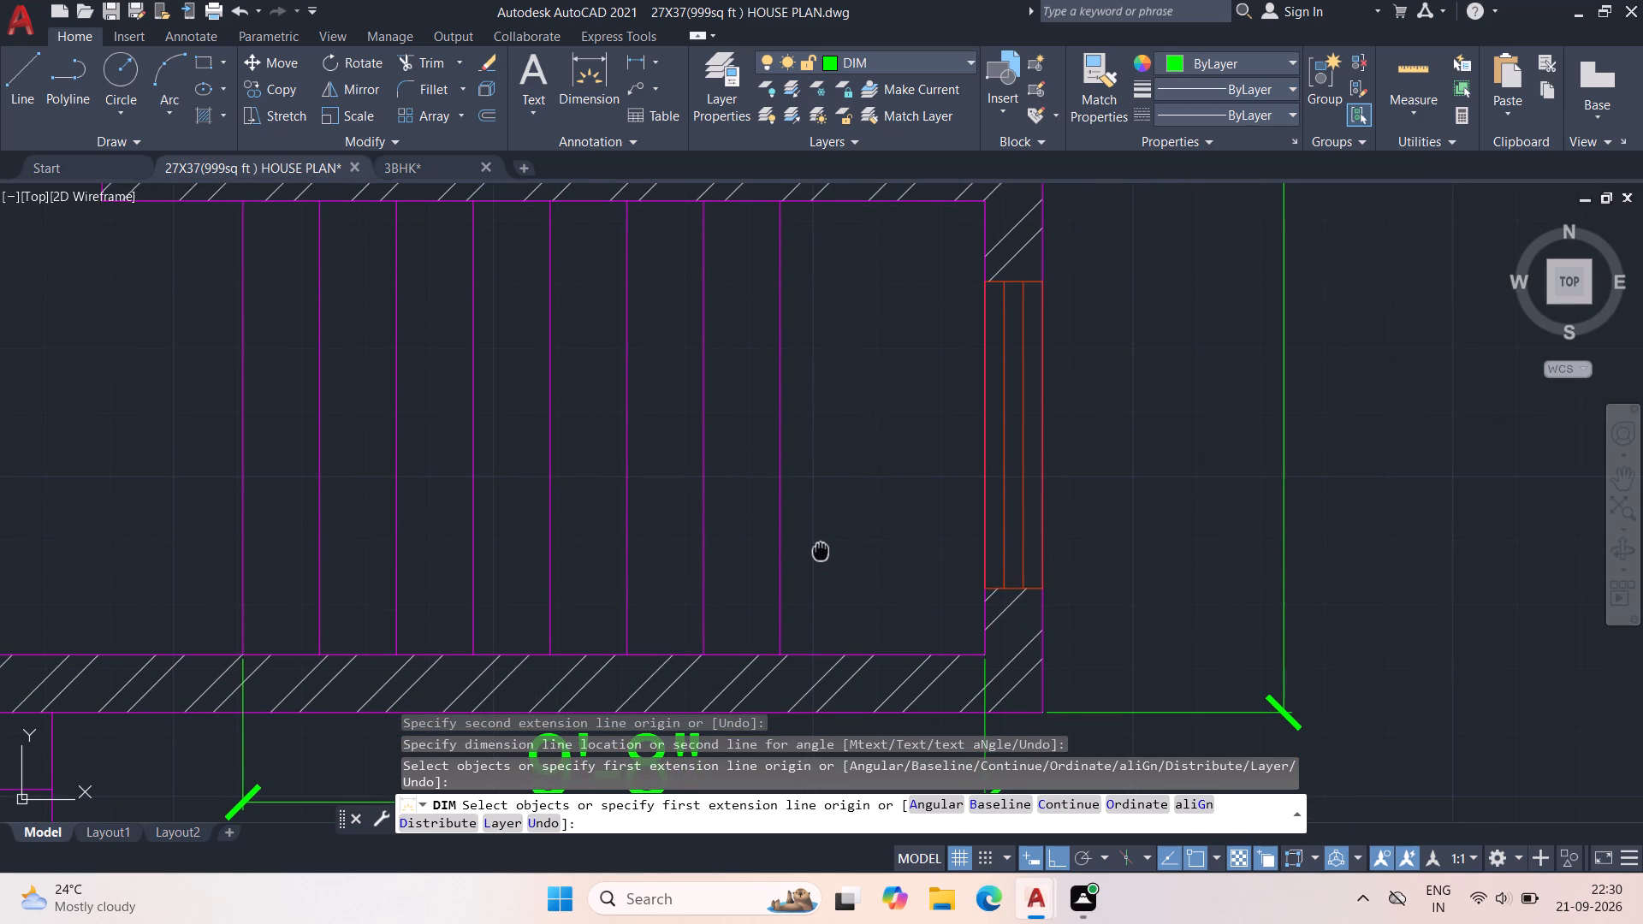
pyautogui.press('Escape')
# On the WALLS layer, draw a horizontal line from the last stair line's midpoint across all treads, past the first stair line.
pyautogui.press('l')
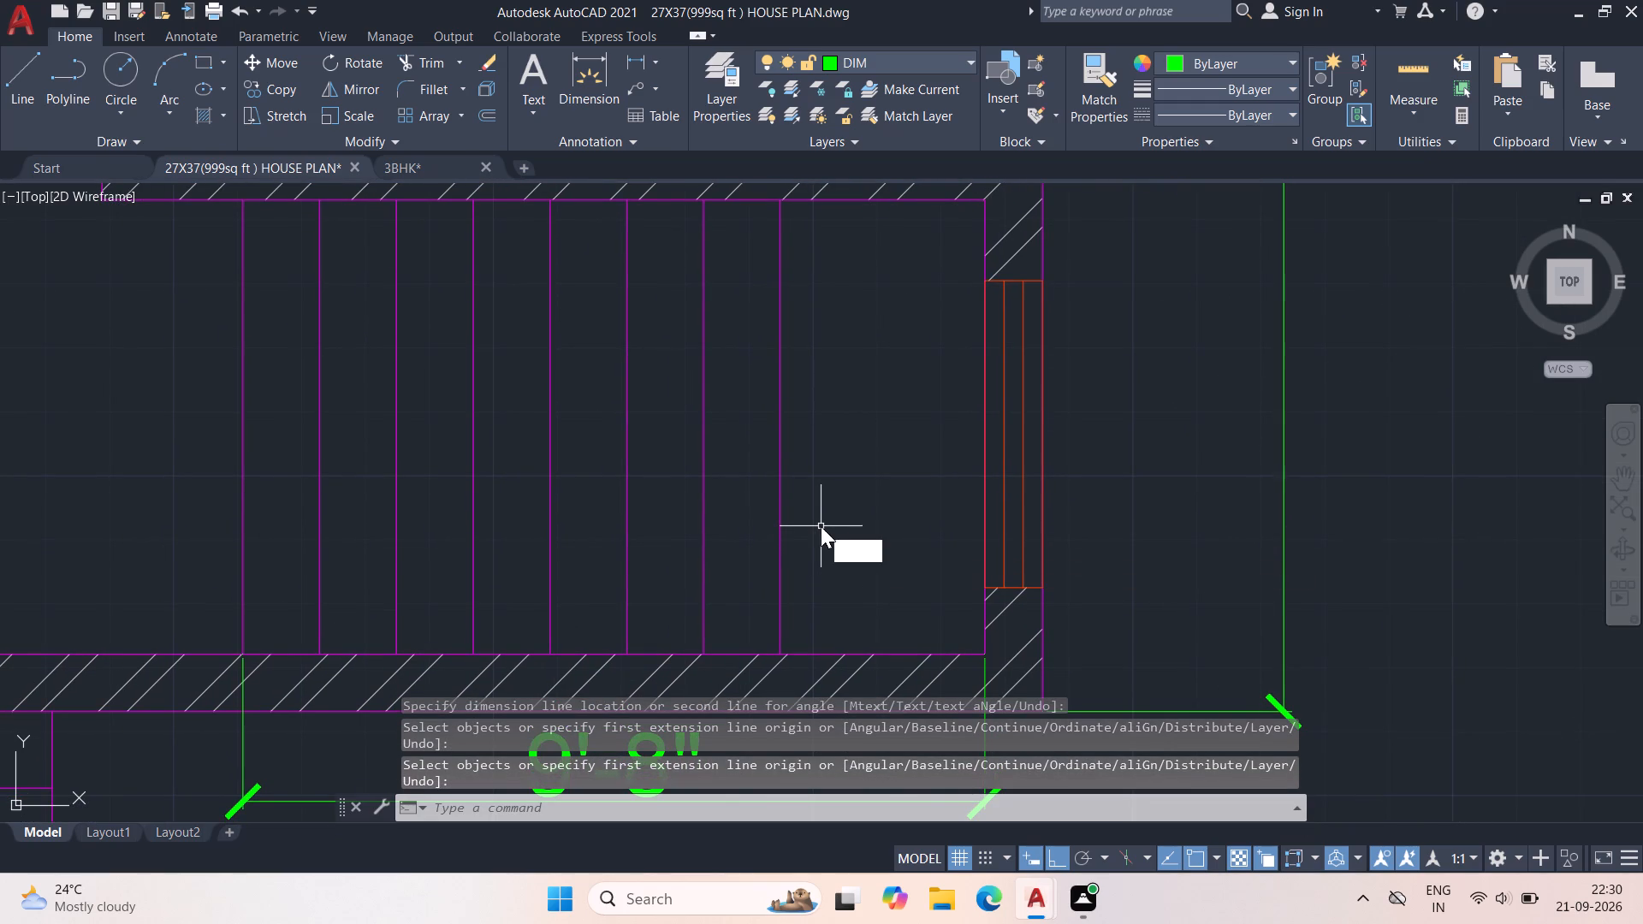
pyautogui.press('space')
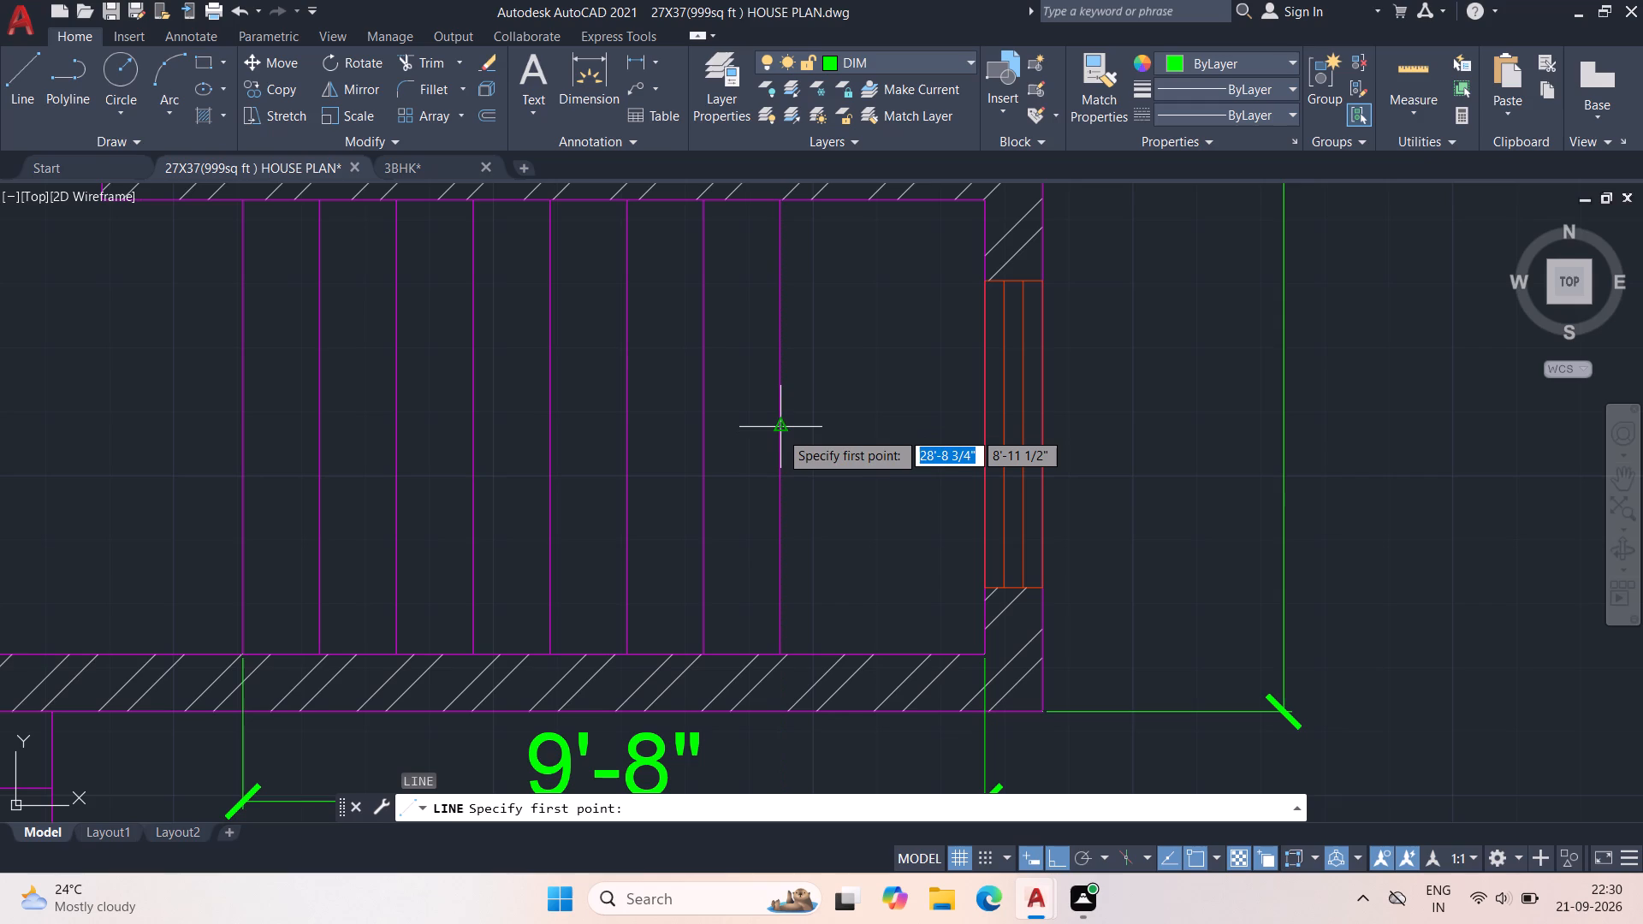
pyautogui.click(903, 50)
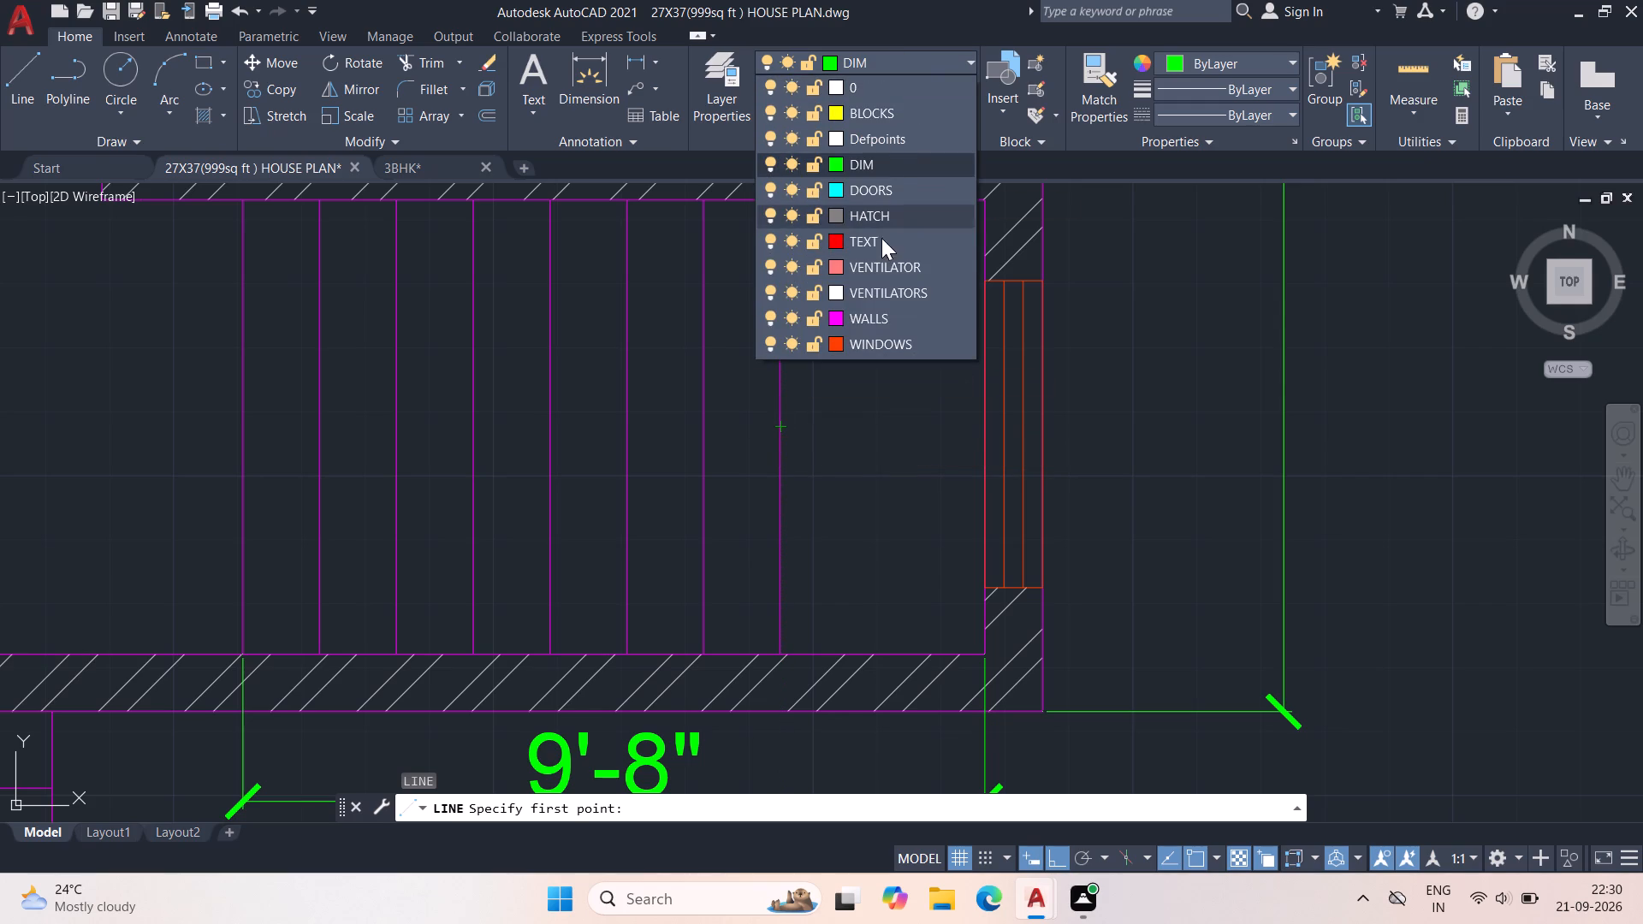
pyautogui.click(857, 310)
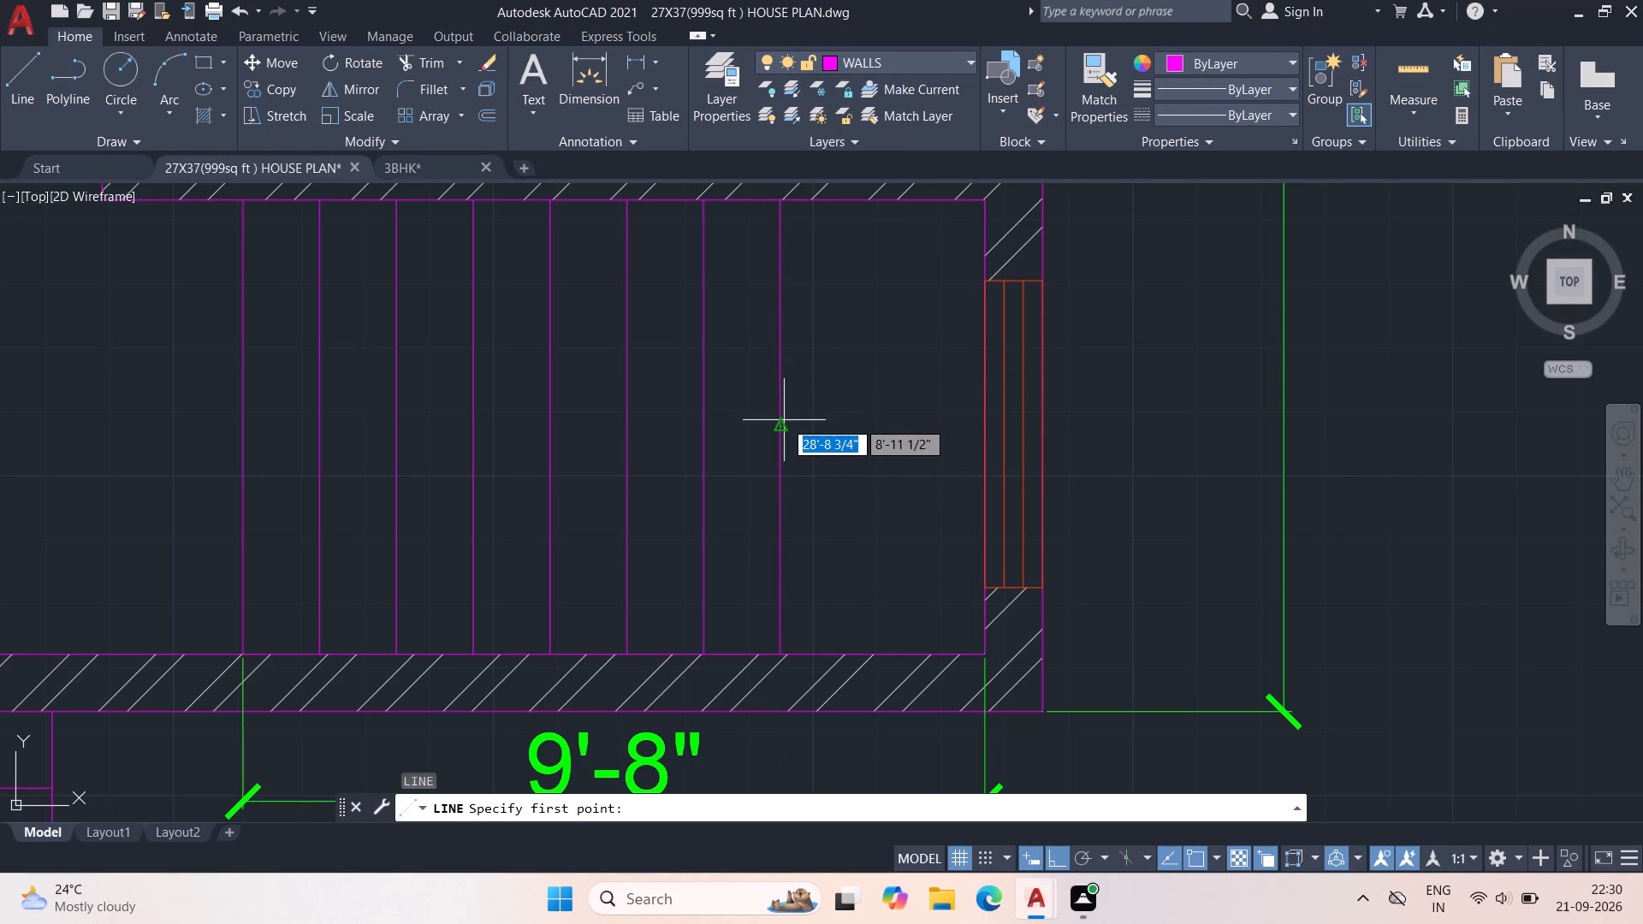
pyautogui.click(784, 424)
pyautogui.click(96, 465)
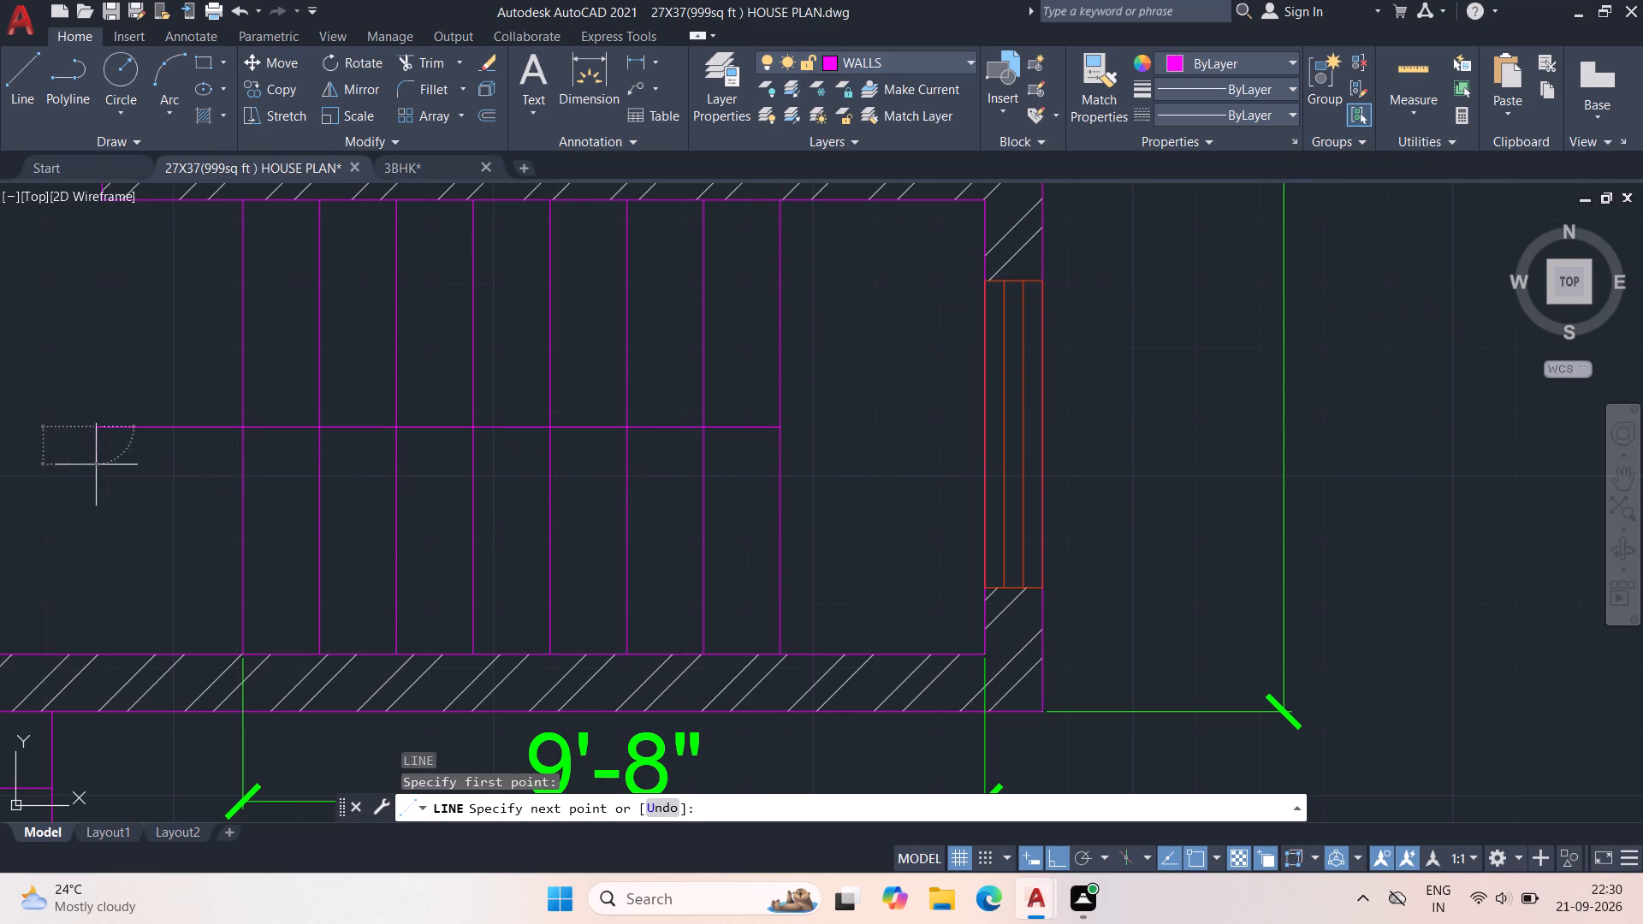
pyautogui.moveTo(122, 483); pyautogui.dragTo(243, 500, button='middle')
pyautogui.press('Escape')
# Trim the part of the horizontal mid-line that extends beyond the first stair line towards the entrance door.
pyautogui.write('TR')
pyautogui.press('space')
pyautogui.click(252, 533)
pyautogui.click(261, 406)
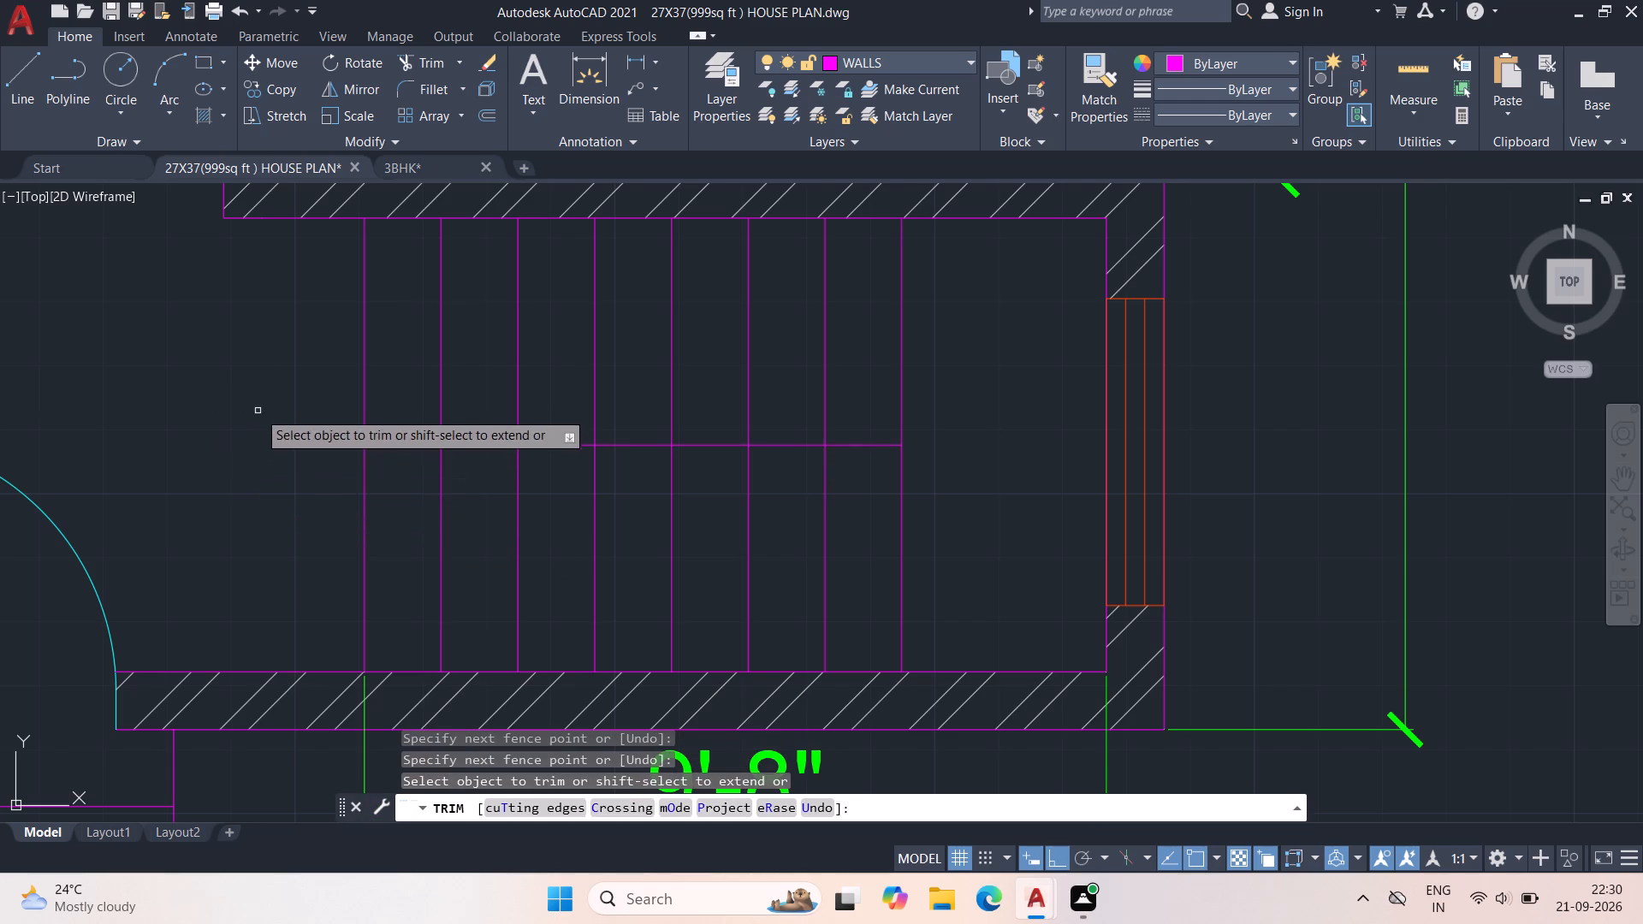
pyautogui.moveTo(259, 440); pyautogui.dragTo(214, 465, button='middle')
pyautogui.press('Escape')
# Draw a horizontal direction line about 9' long through the upper flight, extending past both the first and last stair lines.
pyautogui.write('L')
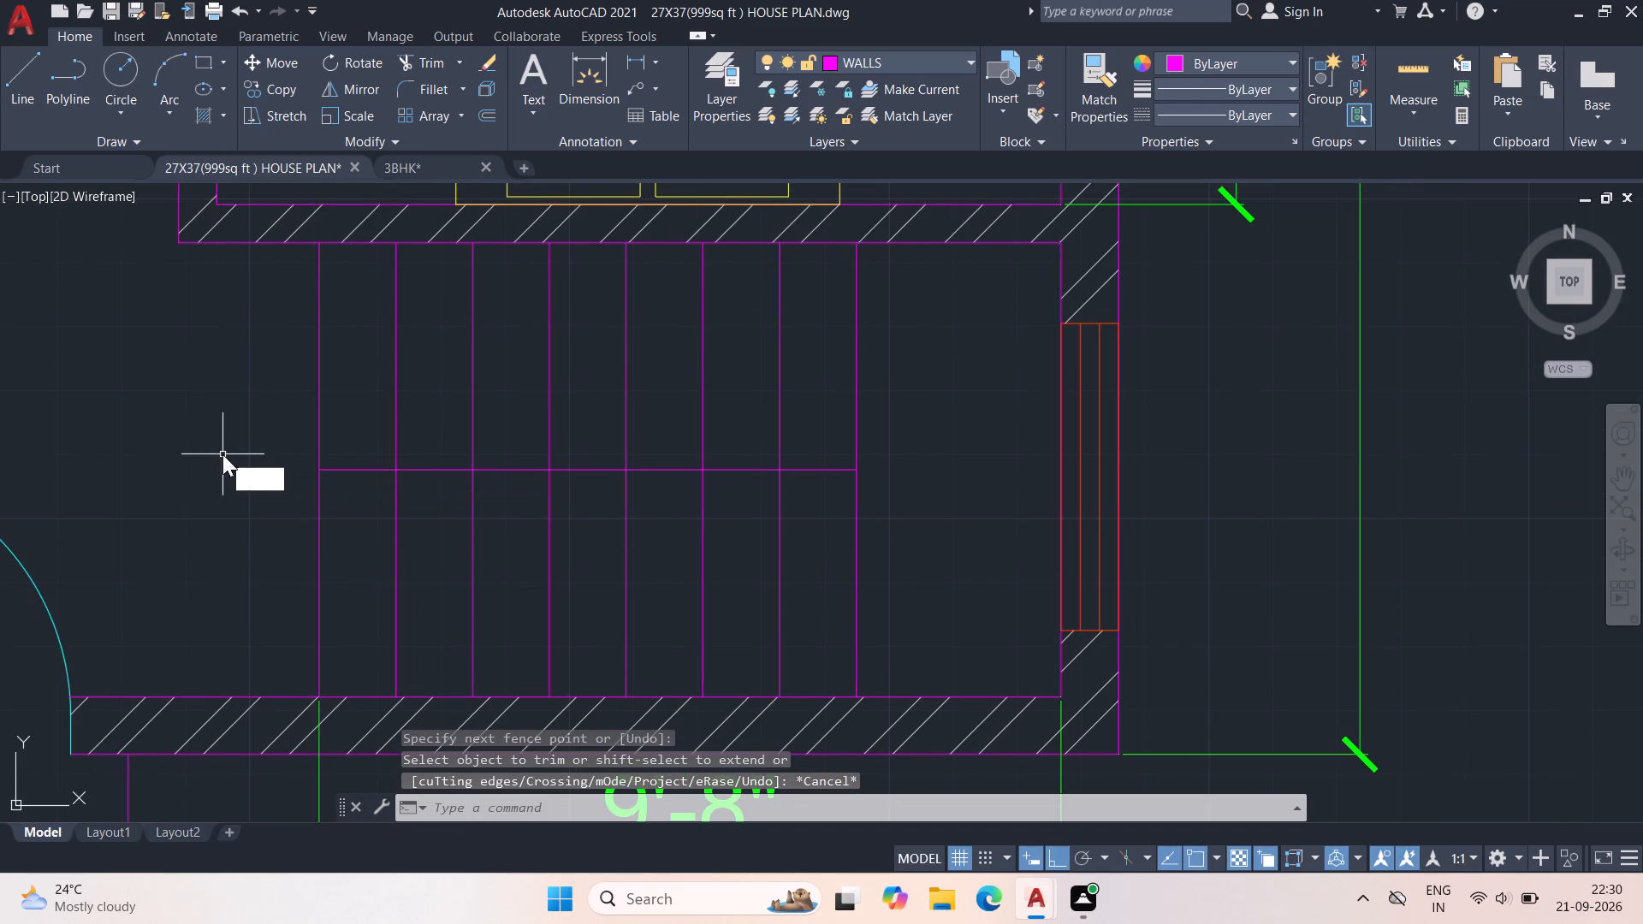
pyautogui.press('space')
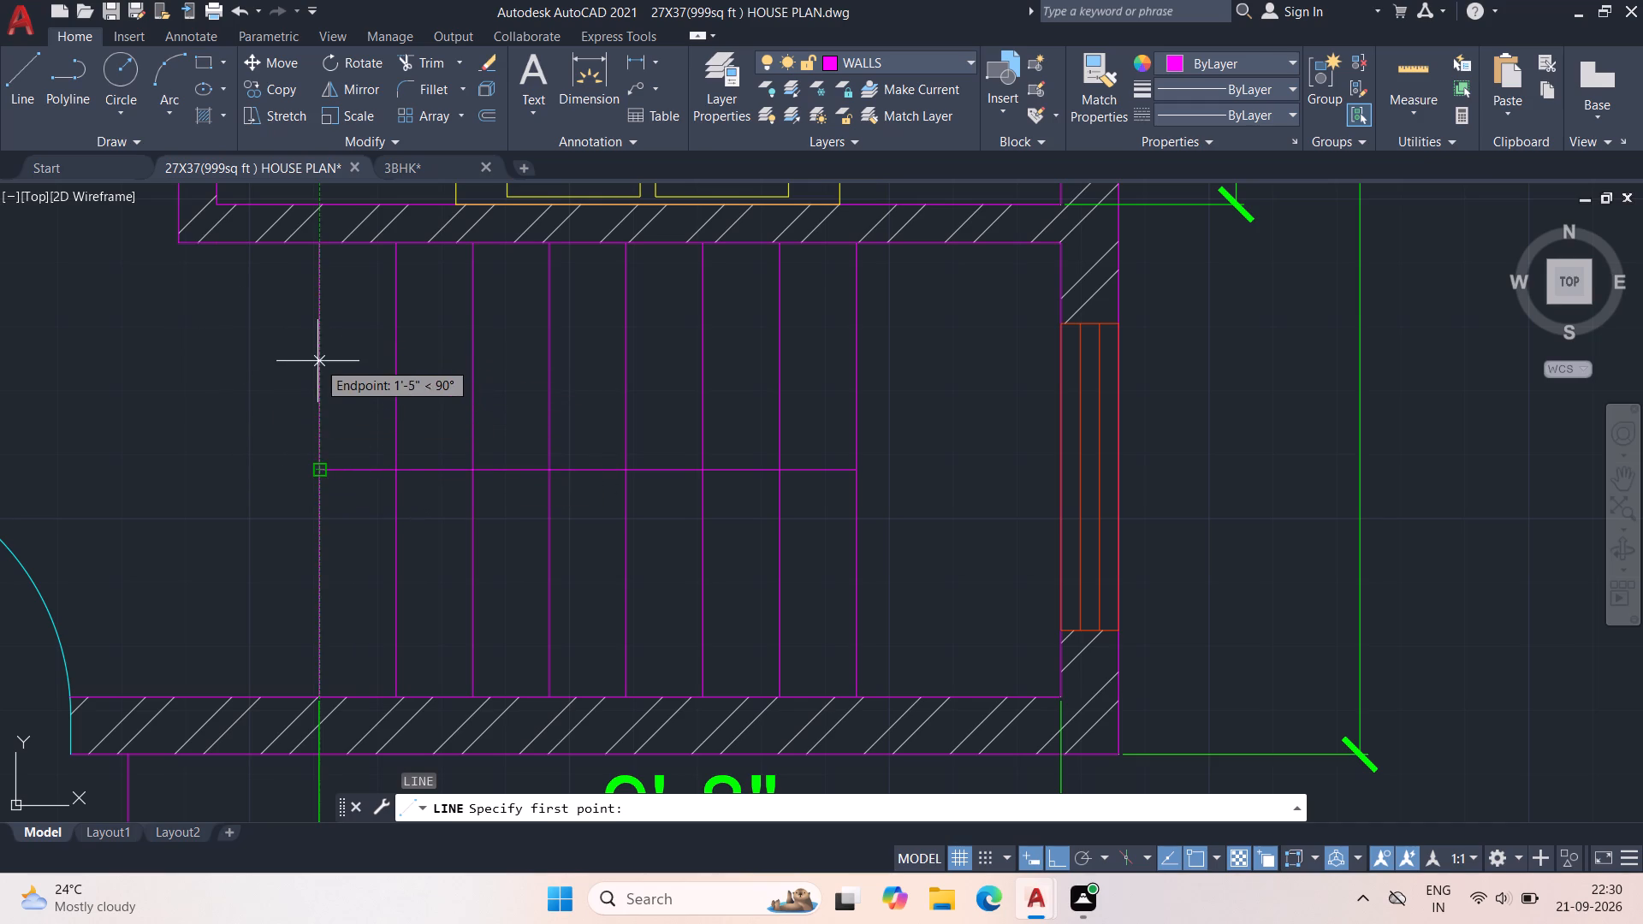
pyautogui.click(222, 348)
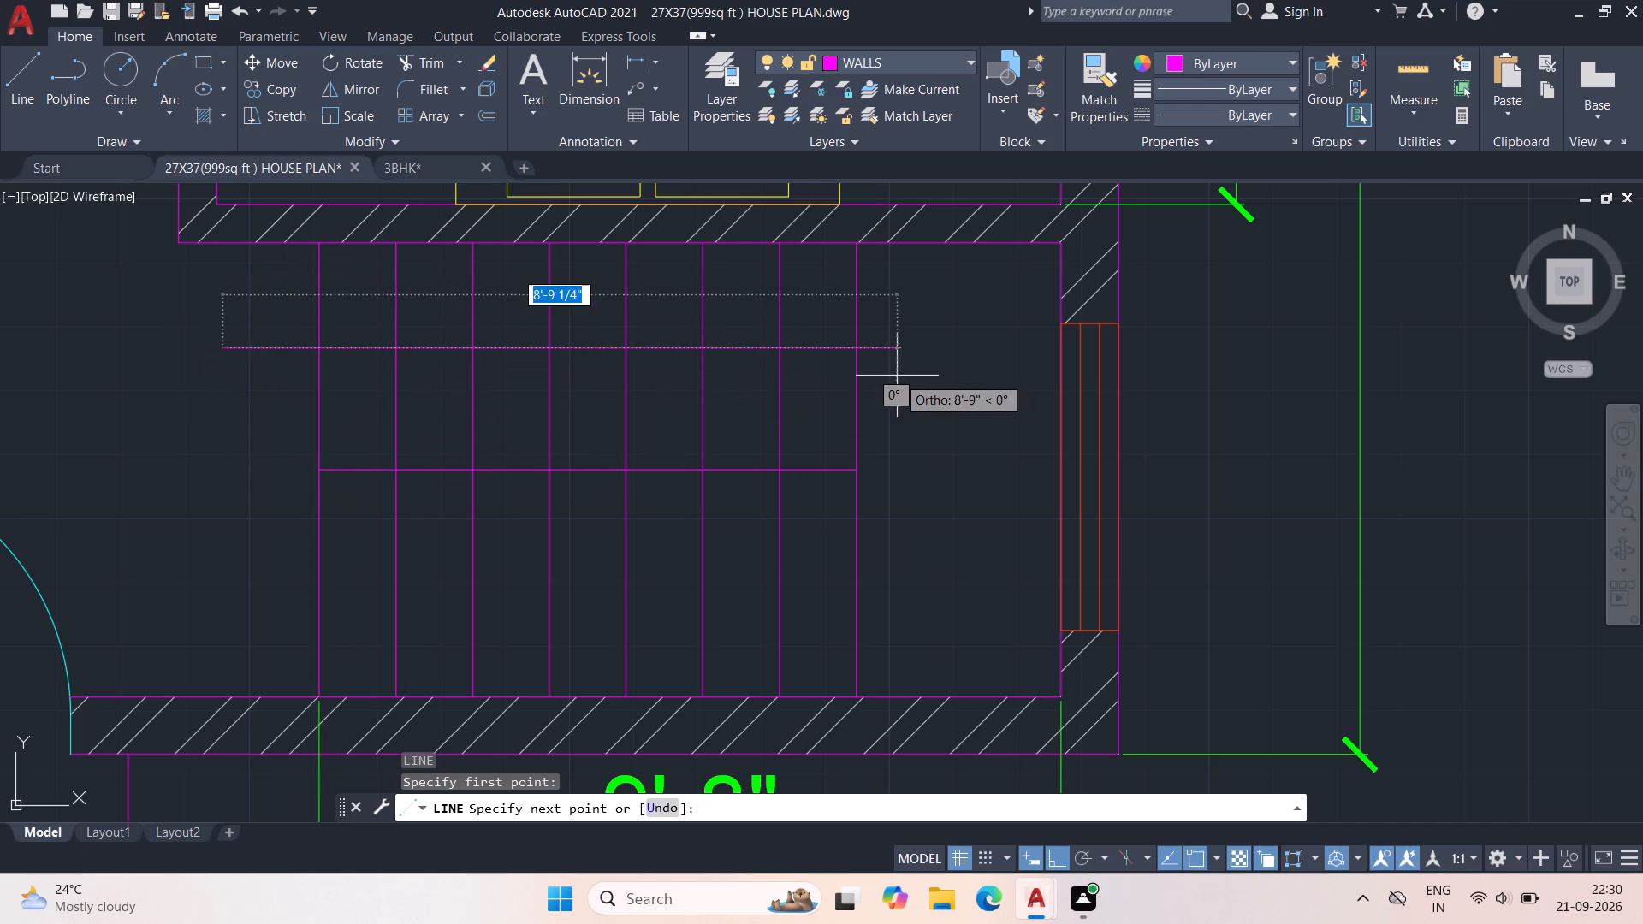
pyautogui.click(906, 375)
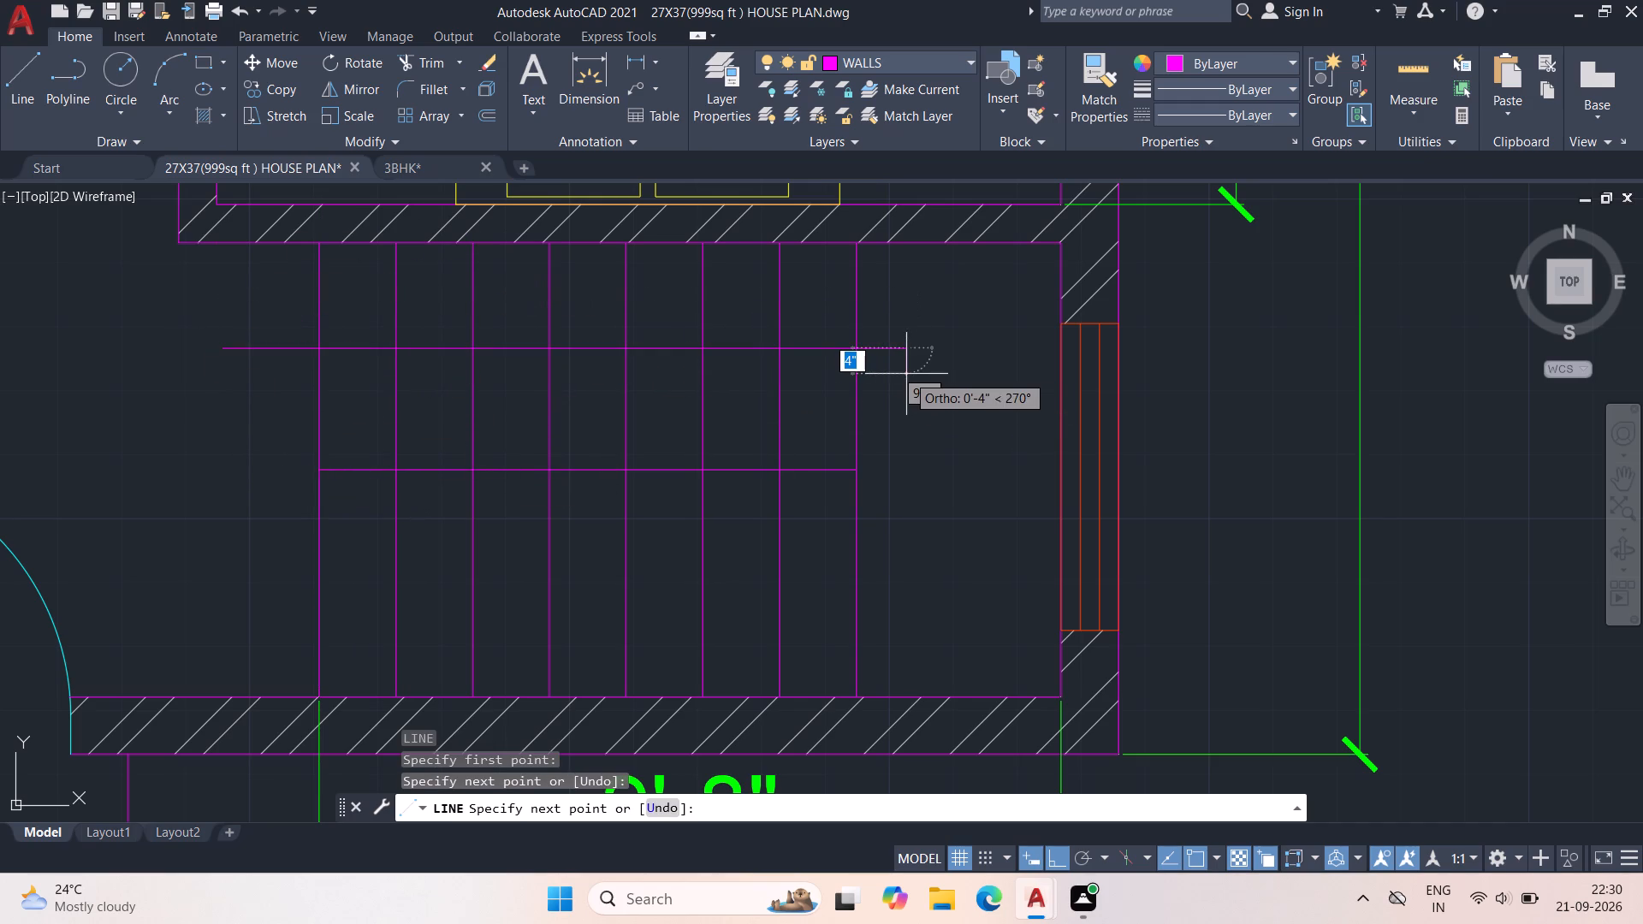
pyautogui.press('Escape')
# Draw a closed triangular arrowhead with about 3 3/4" sloping sides at the direction line's window-side end, with Ortho off.
pyautogui.scroll(2, 915, 342)
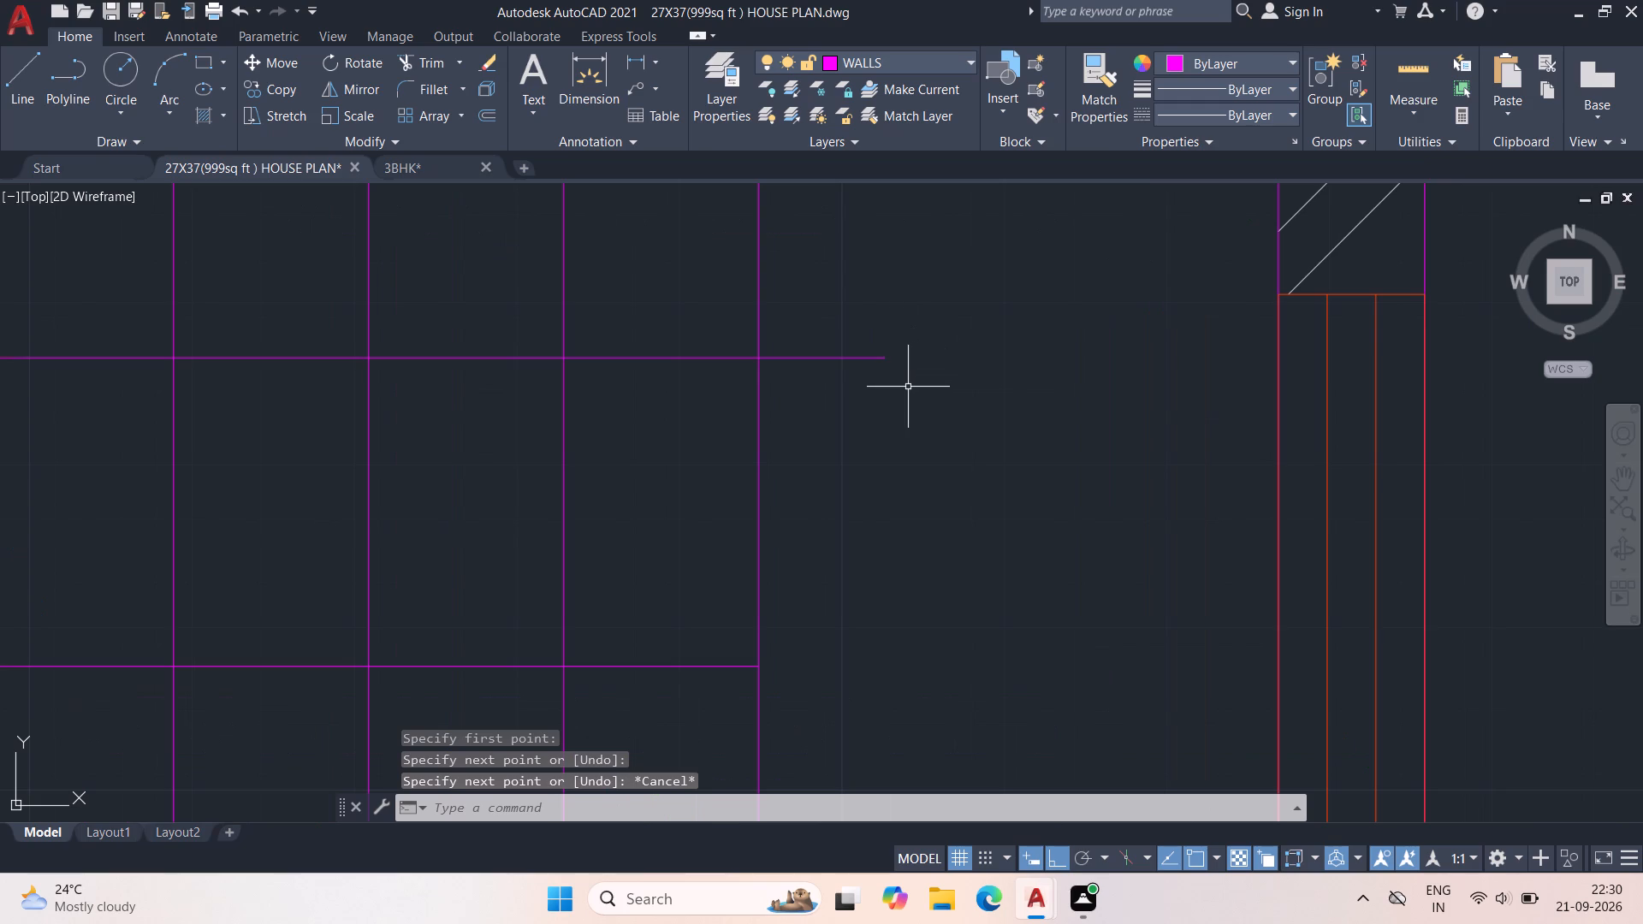
pyautogui.scroll(1, 911, 399)
pyautogui.moveTo(908, 414); pyautogui.dragTo(854, 525, button='middle')
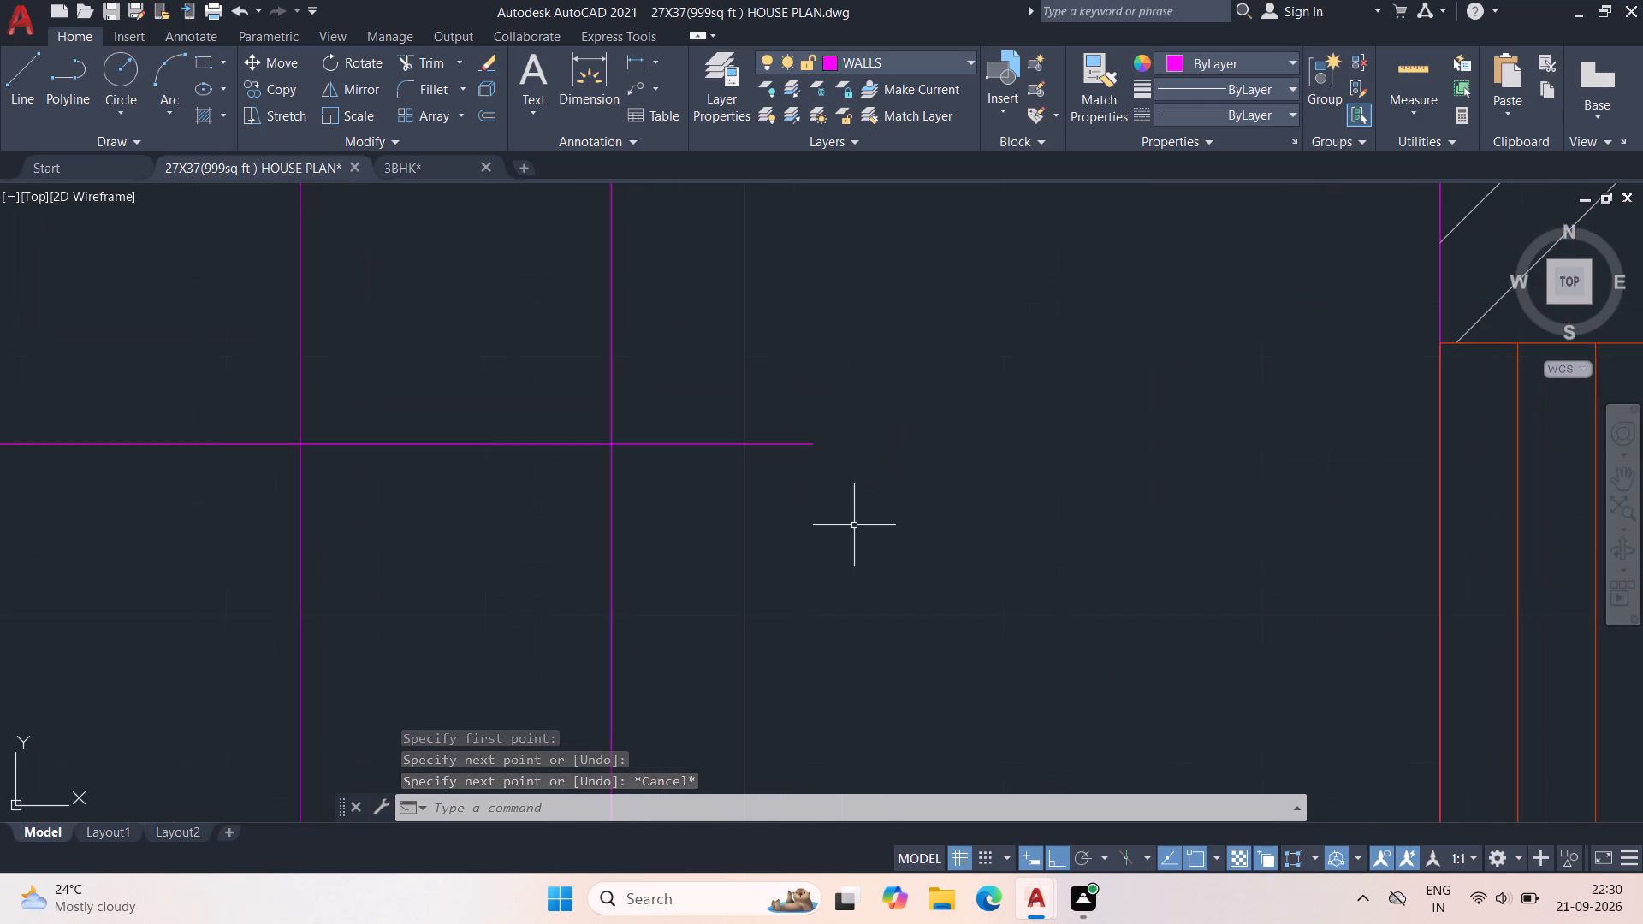
pyautogui.press('l')
pyautogui.press('space')
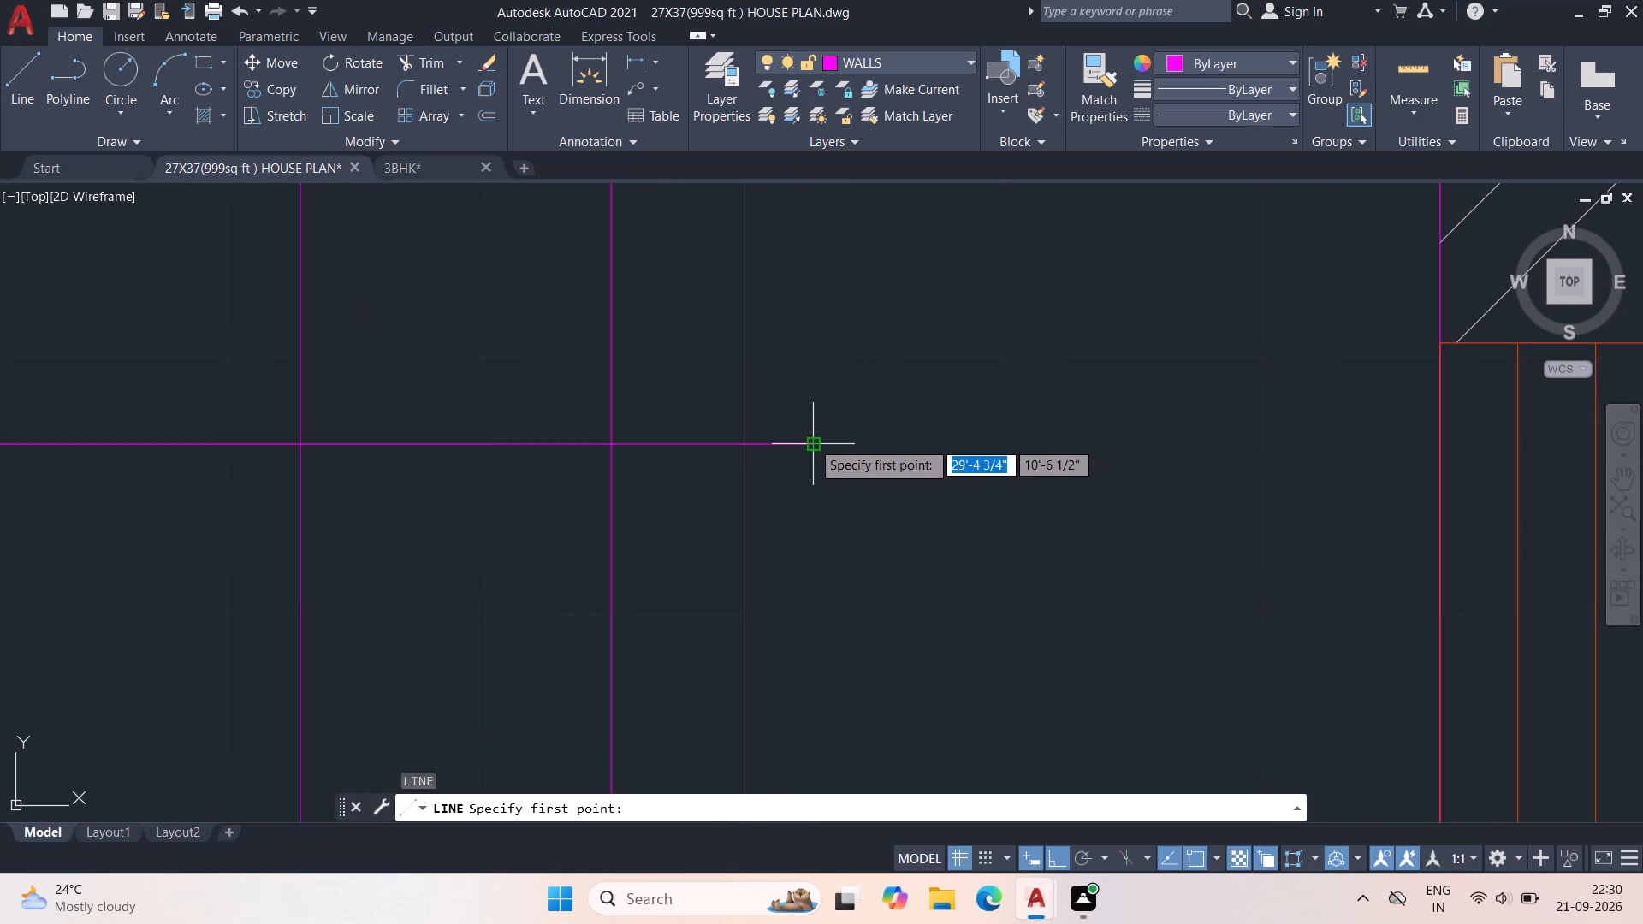
pyautogui.click(817, 386)
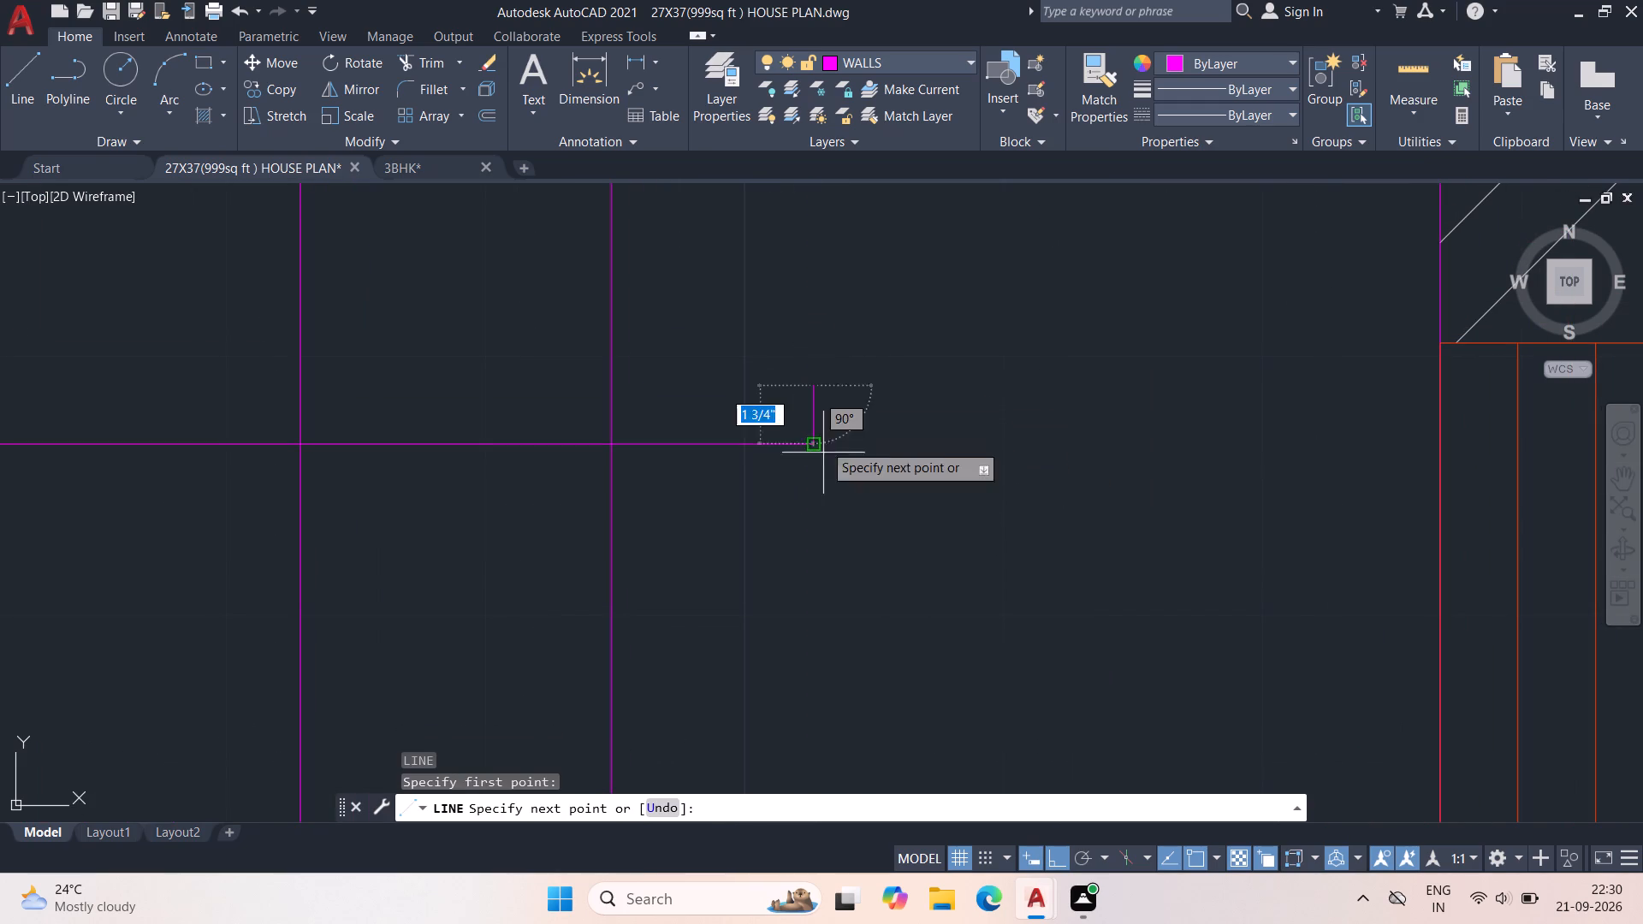
pyautogui.click(816, 501)
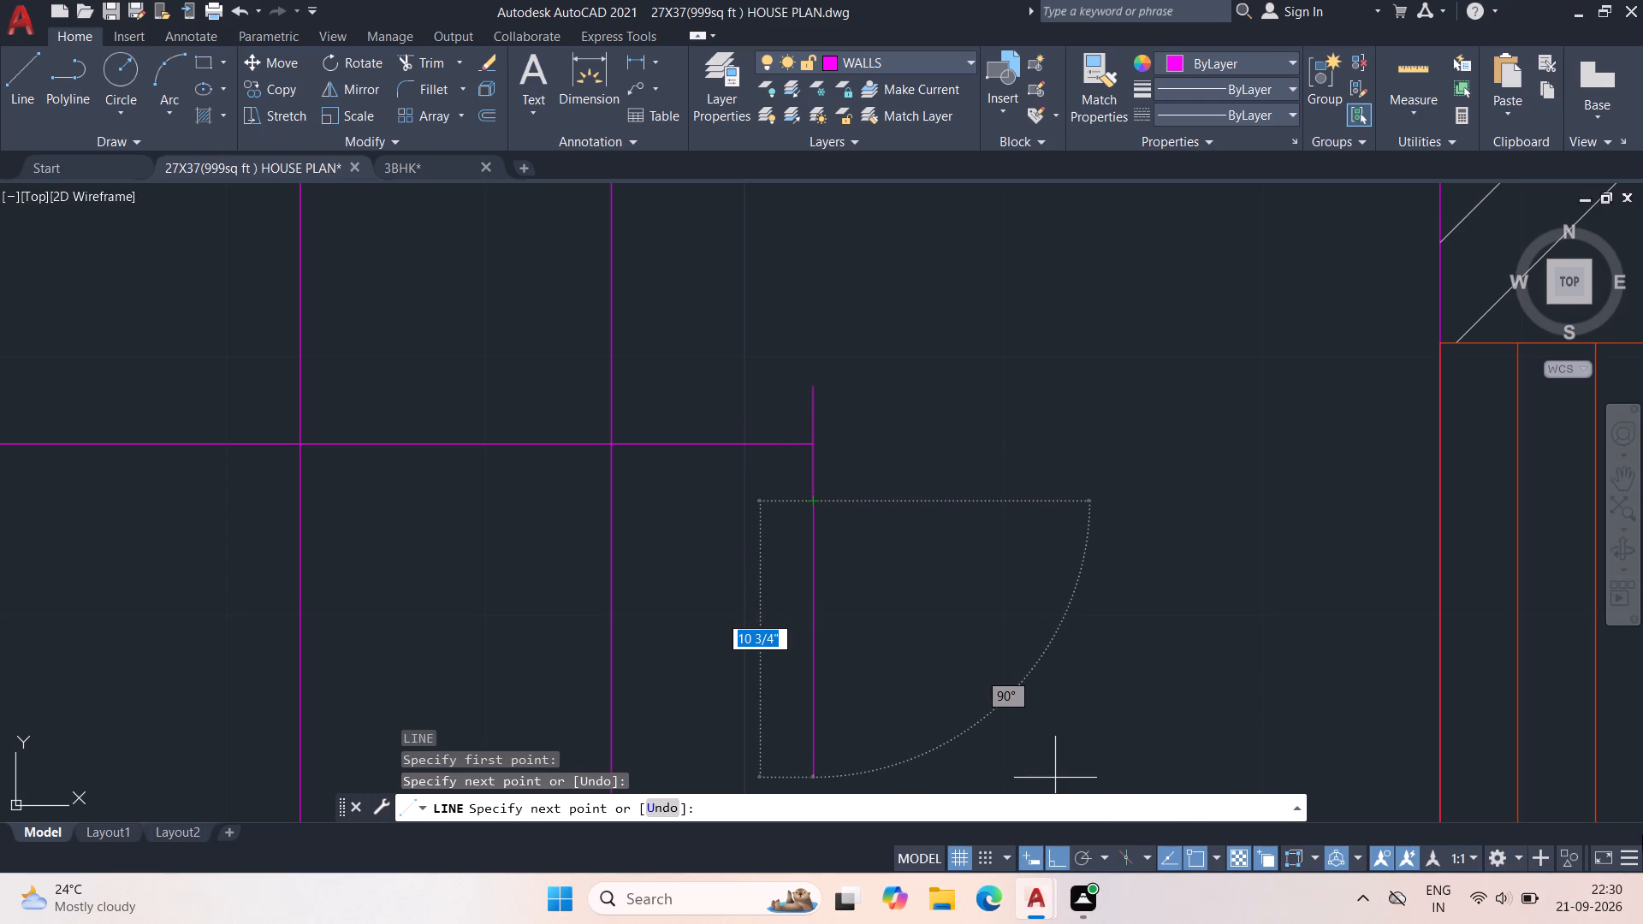
pyautogui.click(1054, 859)
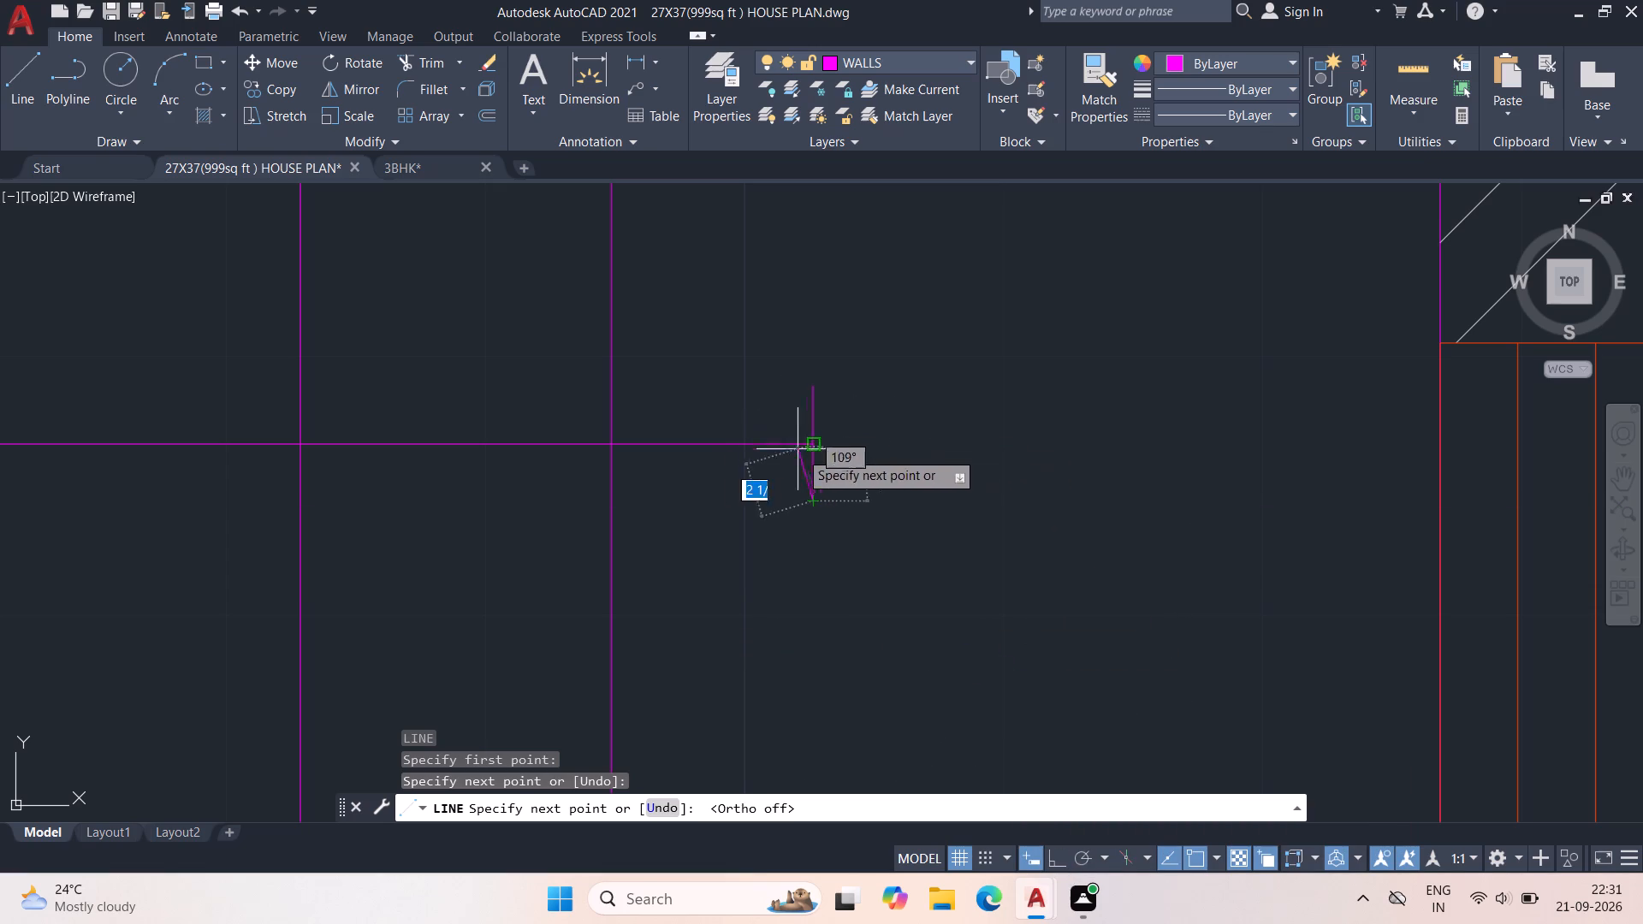
pyautogui.click(892, 439)
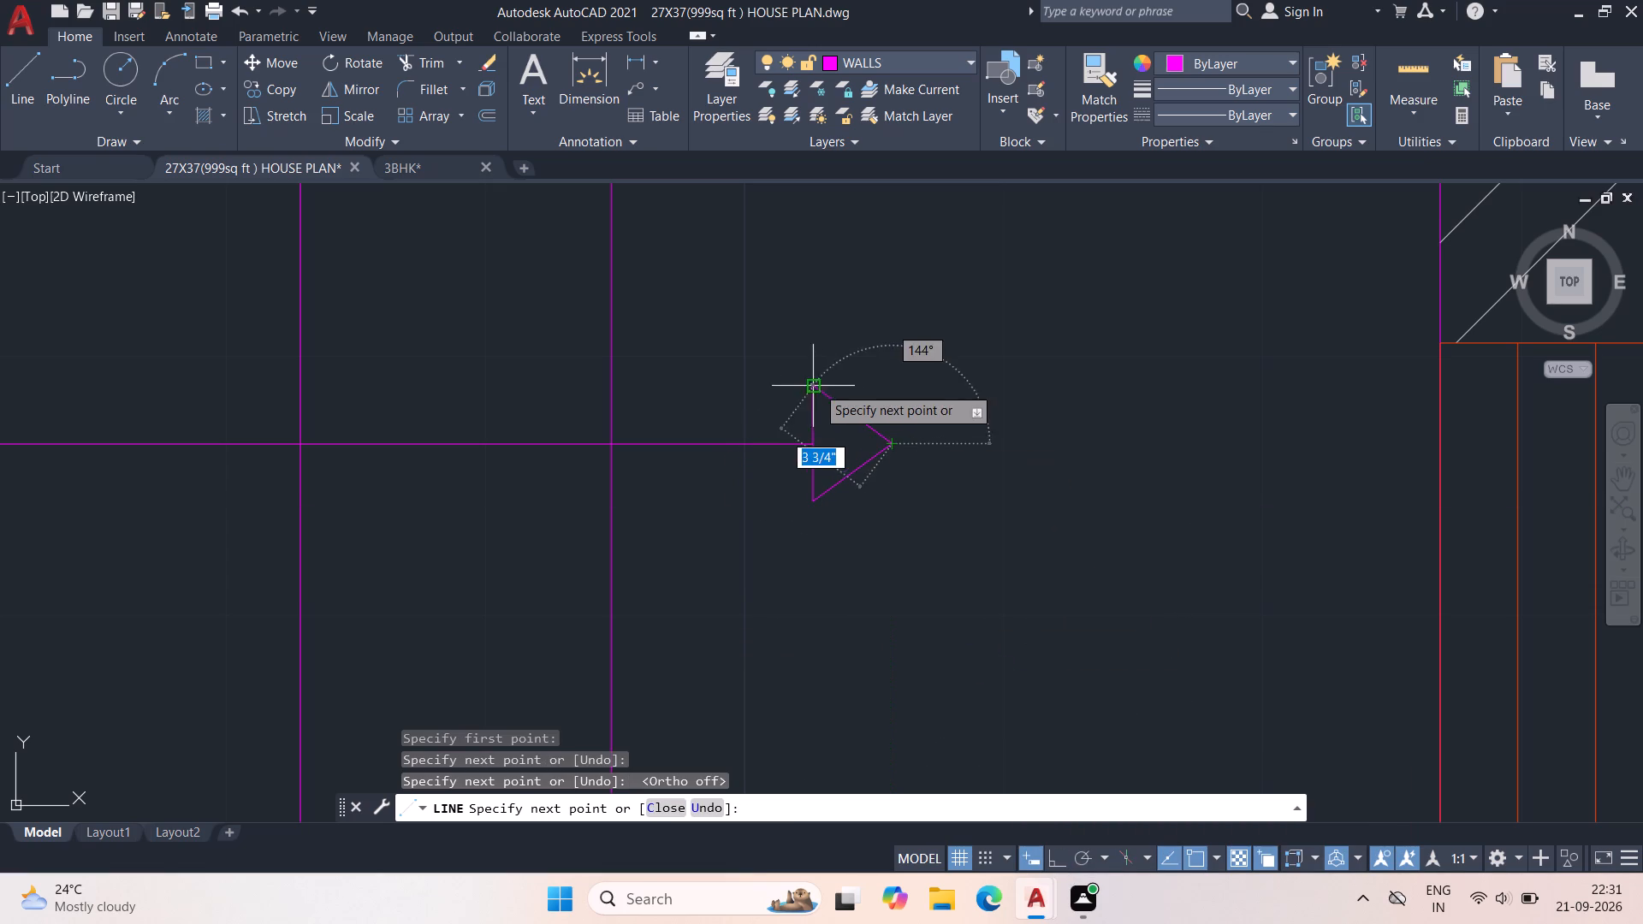
pyautogui.click(818, 388)
pyautogui.press('Escape')
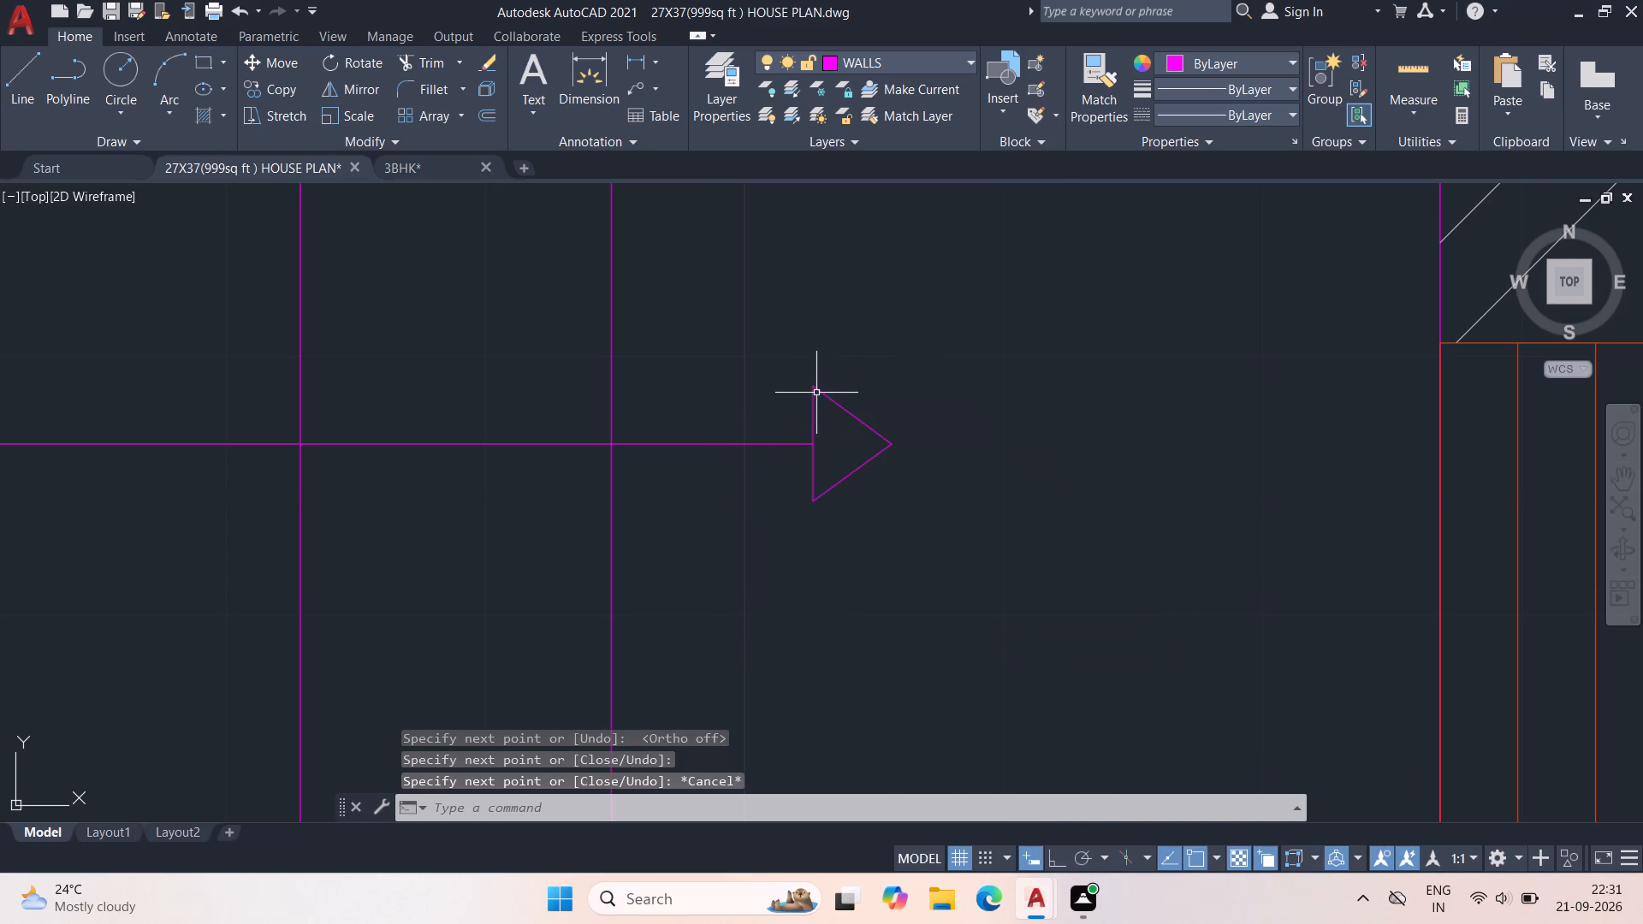
# Add the multiline text UP, 5" high on the TEXT layer, at the tail of the stair direction line.
pyautogui.scroll(-2, 816, 393)
pyautogui.moveTo(824, 593); pyautogui.dragTo(957, 388, button='middle')
pyautogui.scroll(-1, 950, 401)
pyautogui.moveTo(939, 495); pyautogui.dragTo(998, 483, button='middle')
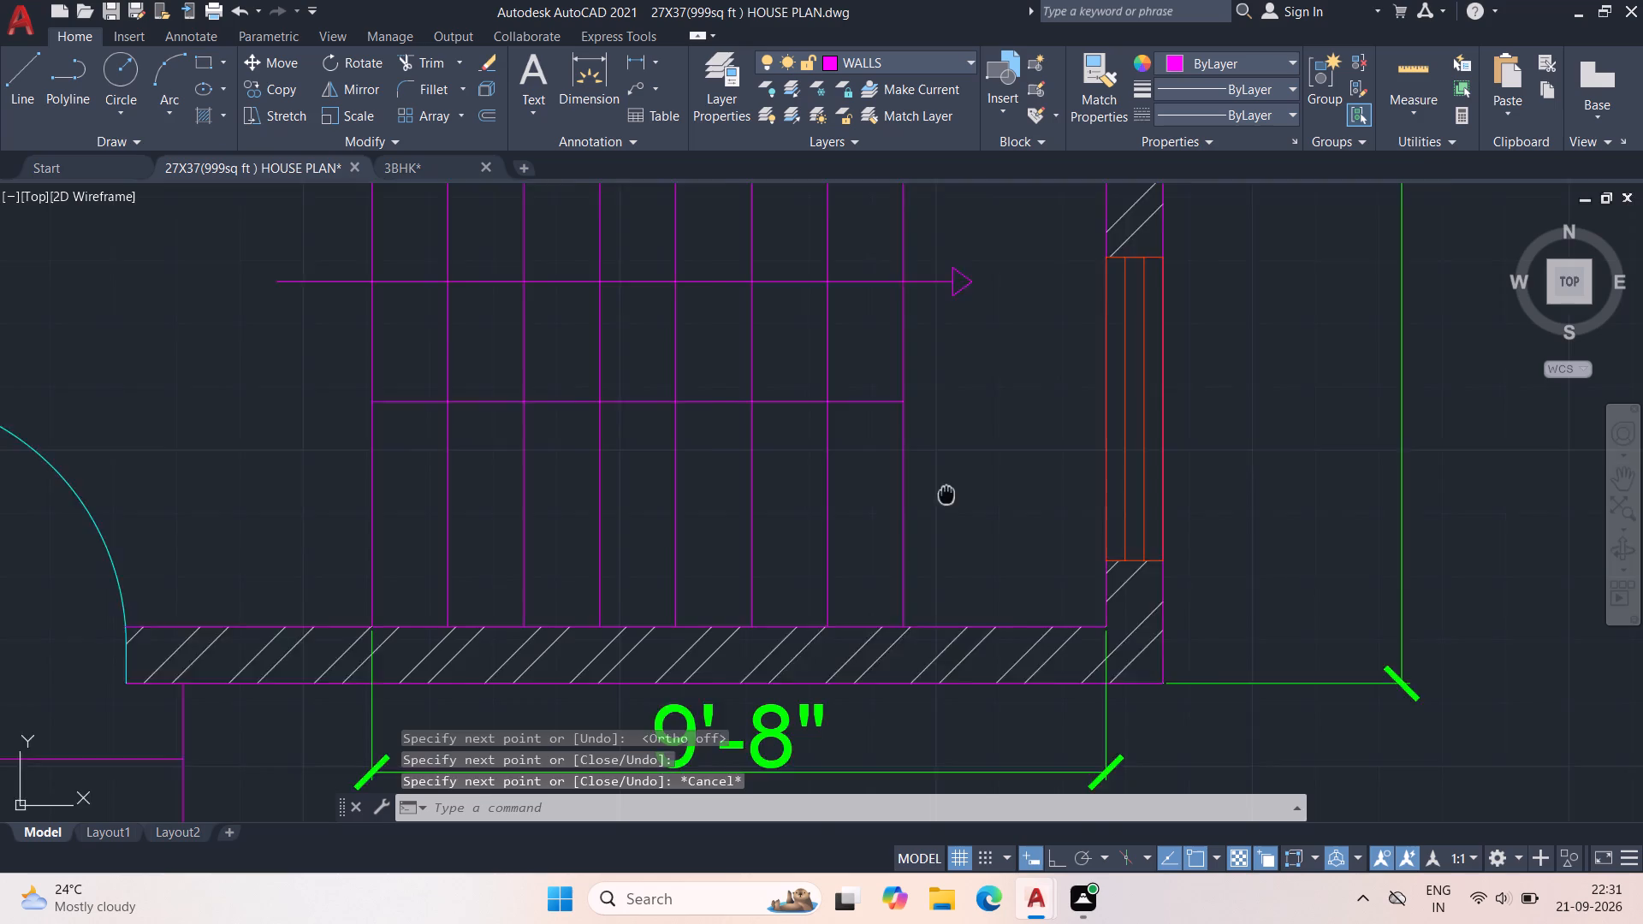
pyautogui.moveTo(998, 483); pyautogui.dragTo(1011, 659, button='middle')
pyautogui.press('Escape')
pyautogui.scroll(2, 341, 446)
pyautogui.moveTo(331, 440); pyautogui.dragTo(411, 483, button='middle')
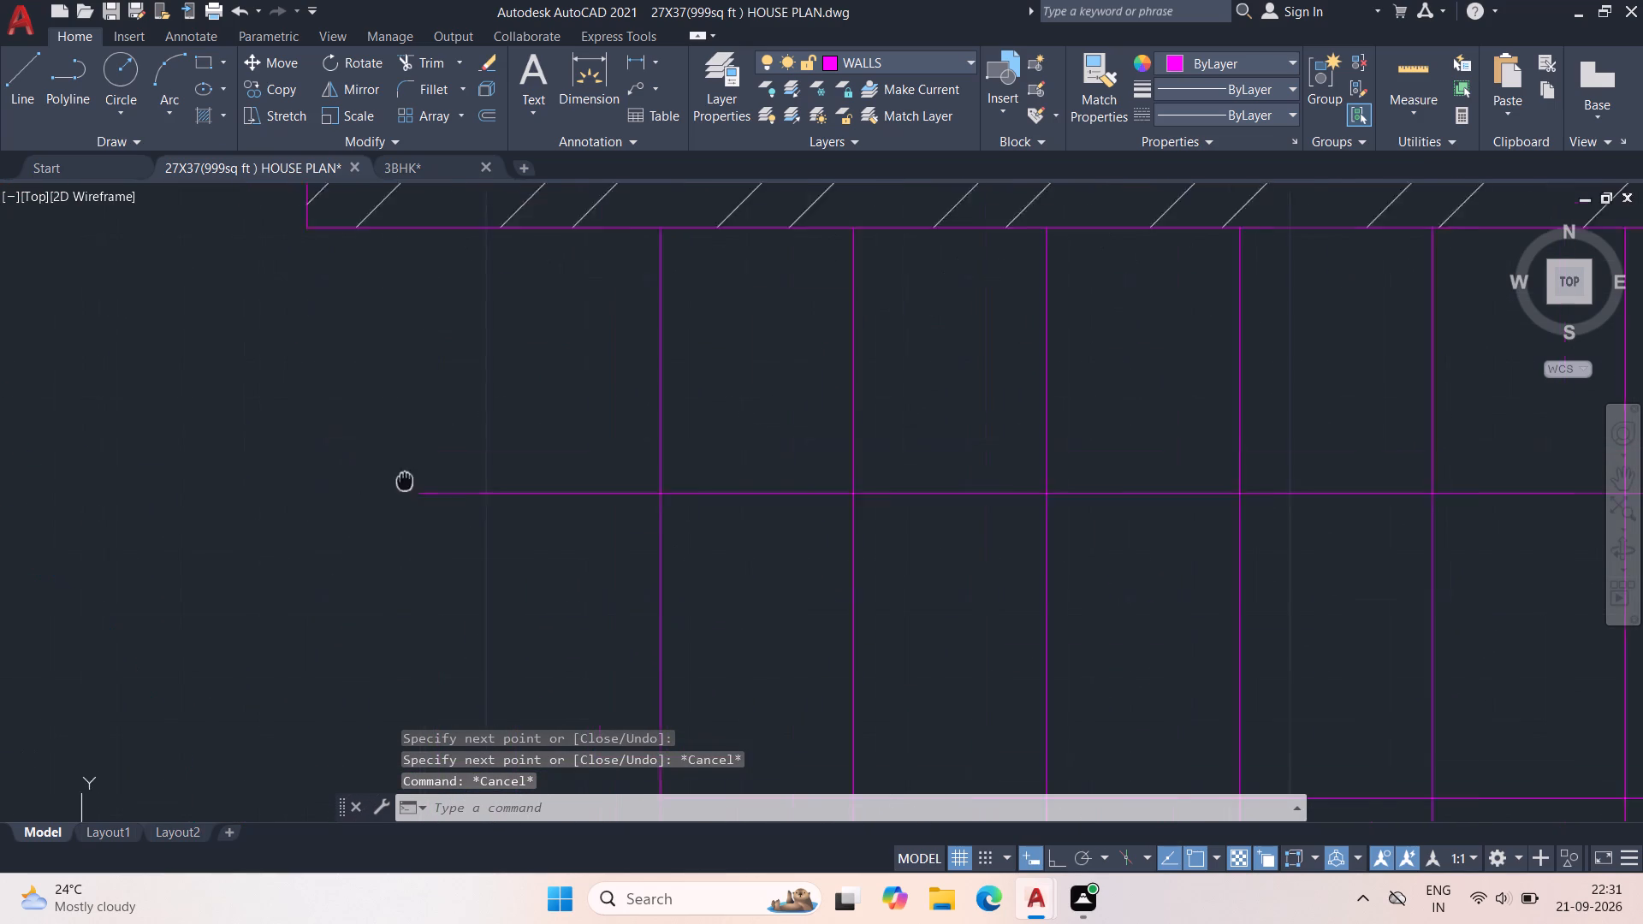
pyautogui.moveTo(411, 483); pyautogui.dragTo(442, 484, button='middle')
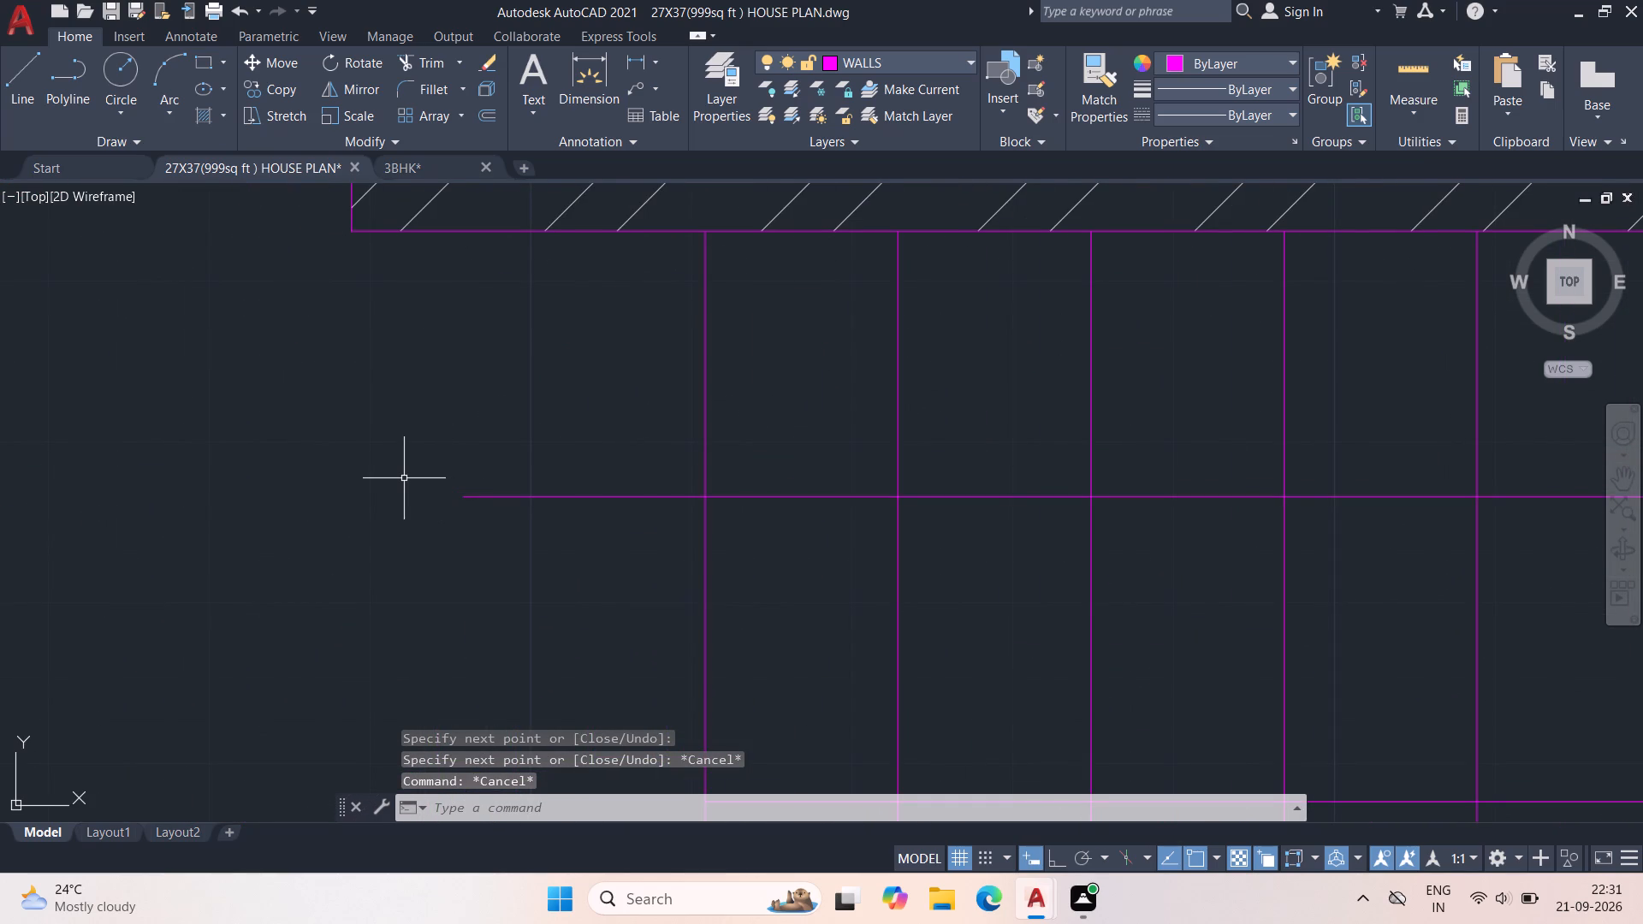
pyautogui.moveTo(410, 484); pyautogui.dragTo(427, 489, button='middle')
pyautogui.press('m')
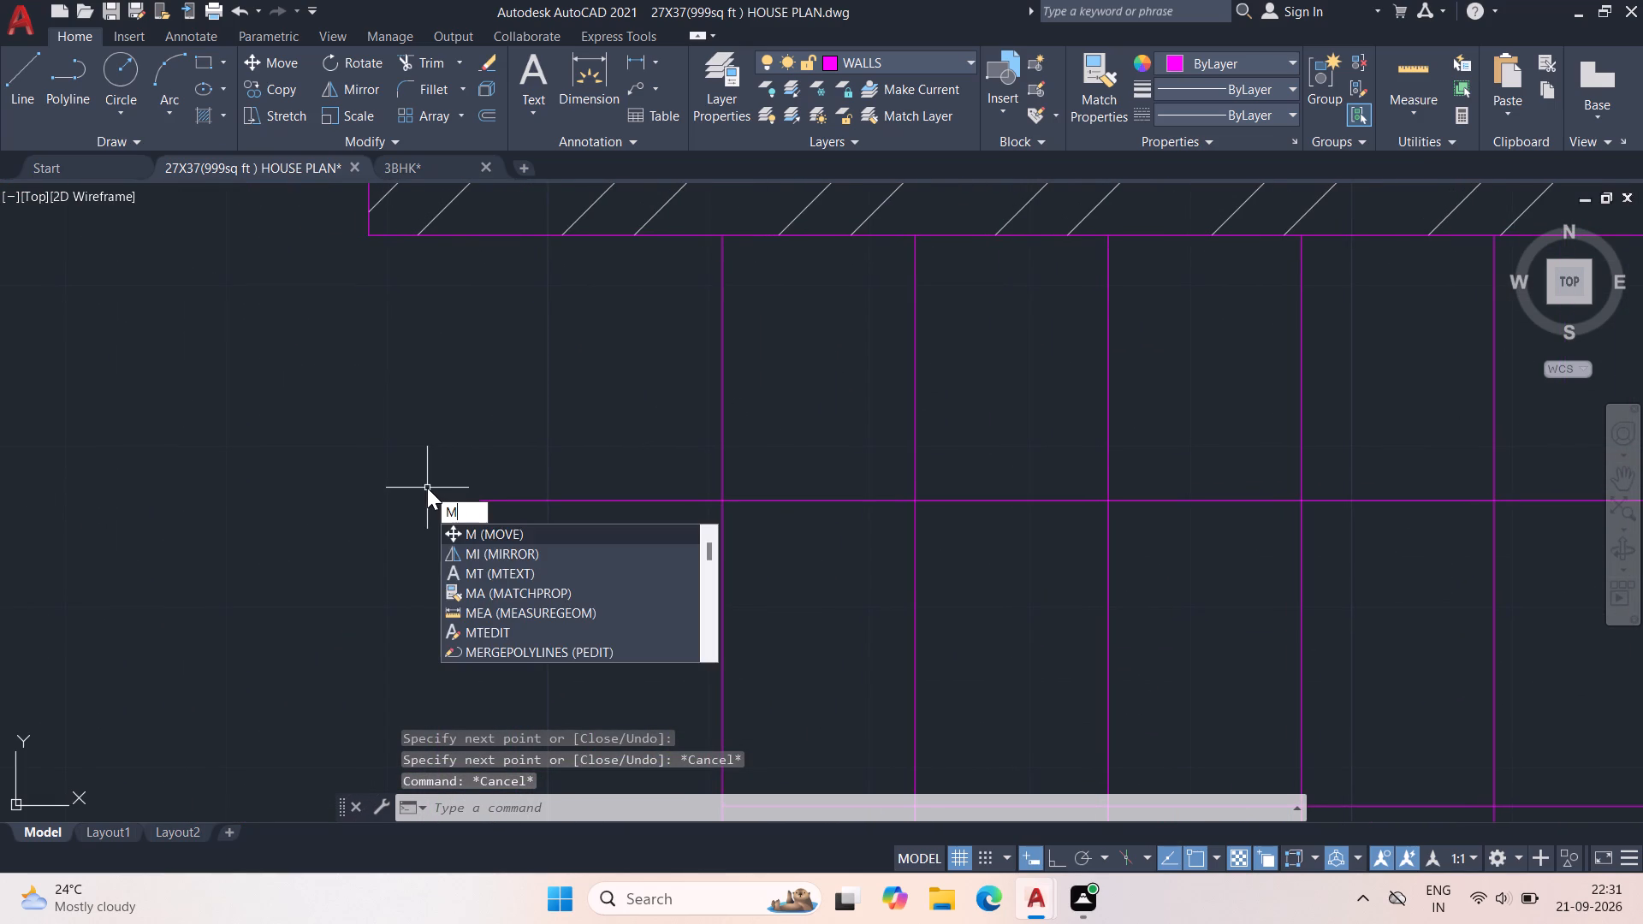
pyautogui.write('T')
pyautogui.press('space')
pyautogui.click(339, 482)
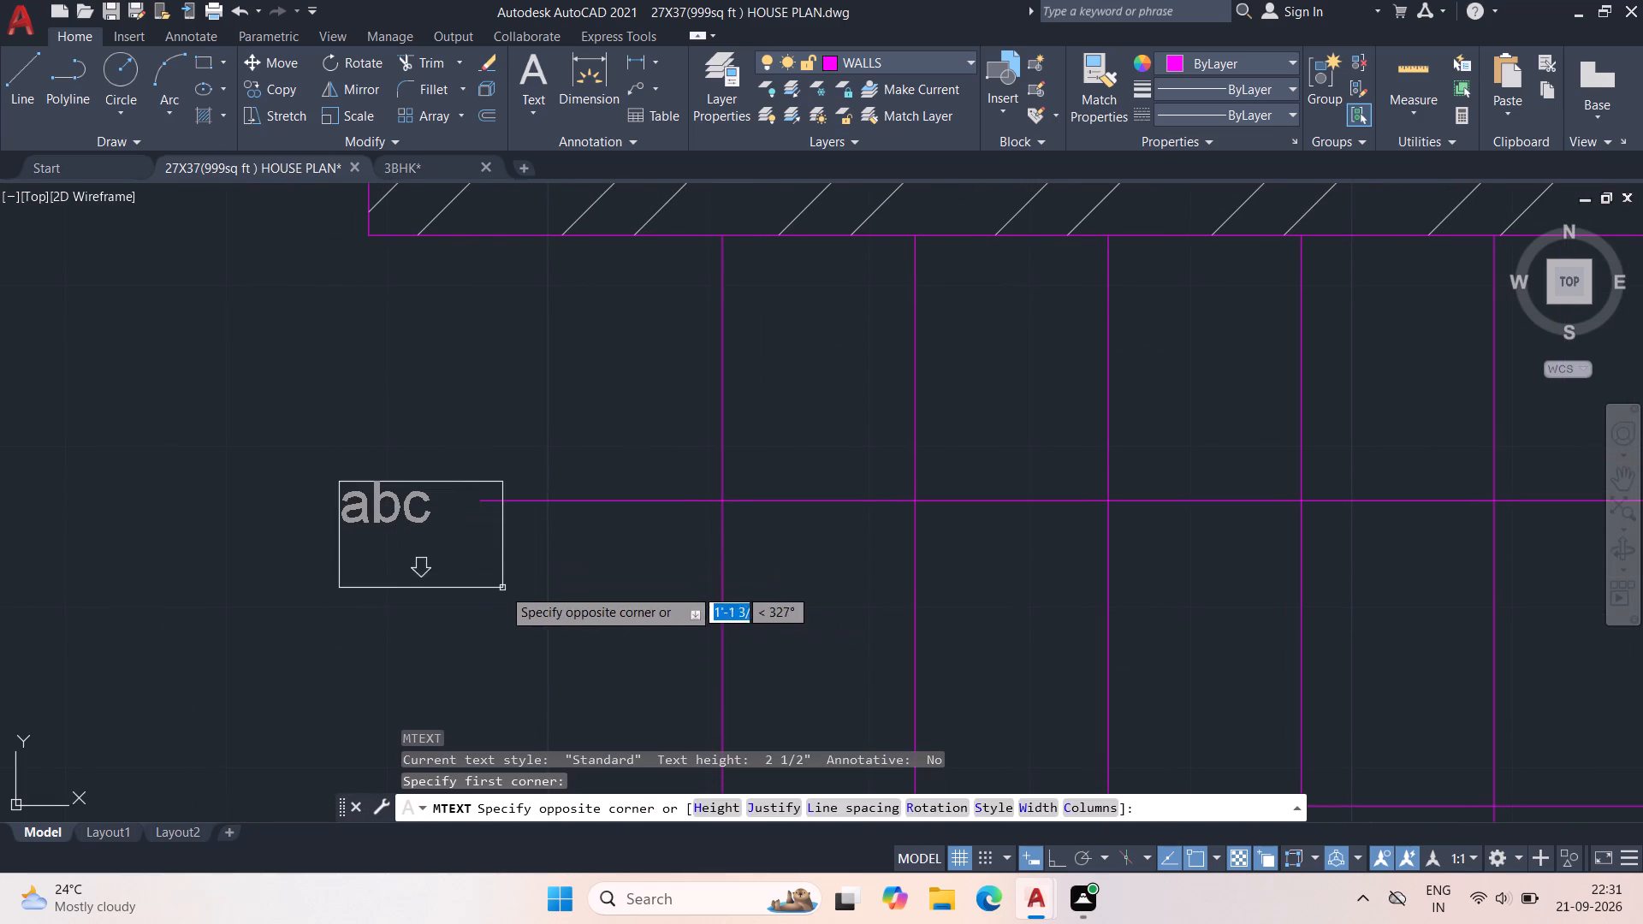
pyautogui.click(481, 560)
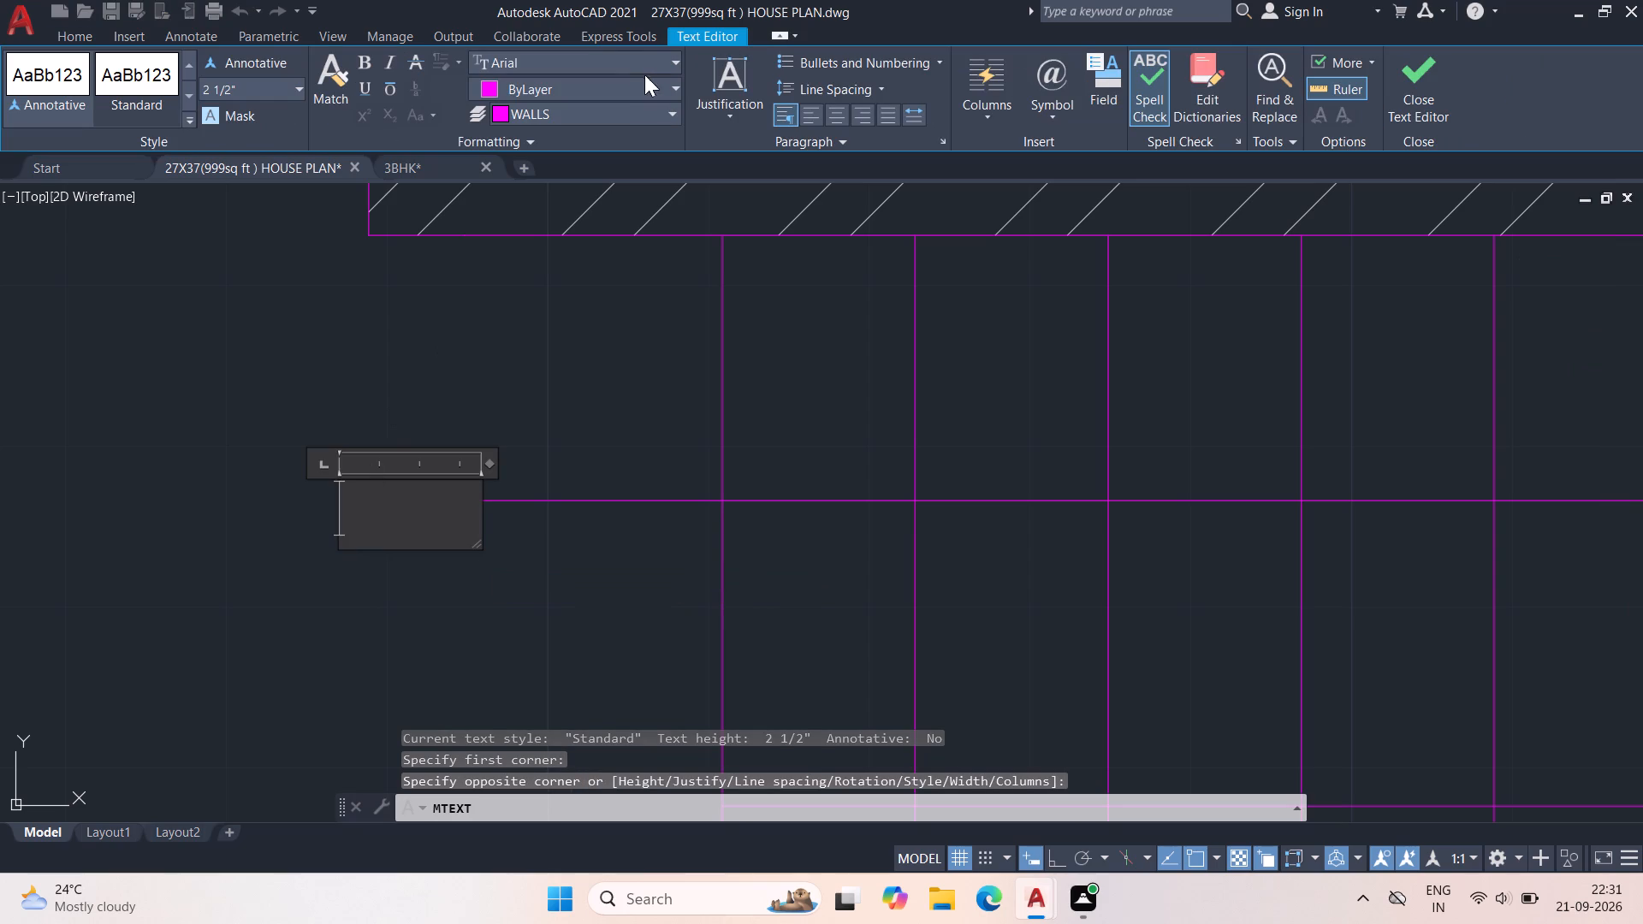
pyautogui.click(625, 112)
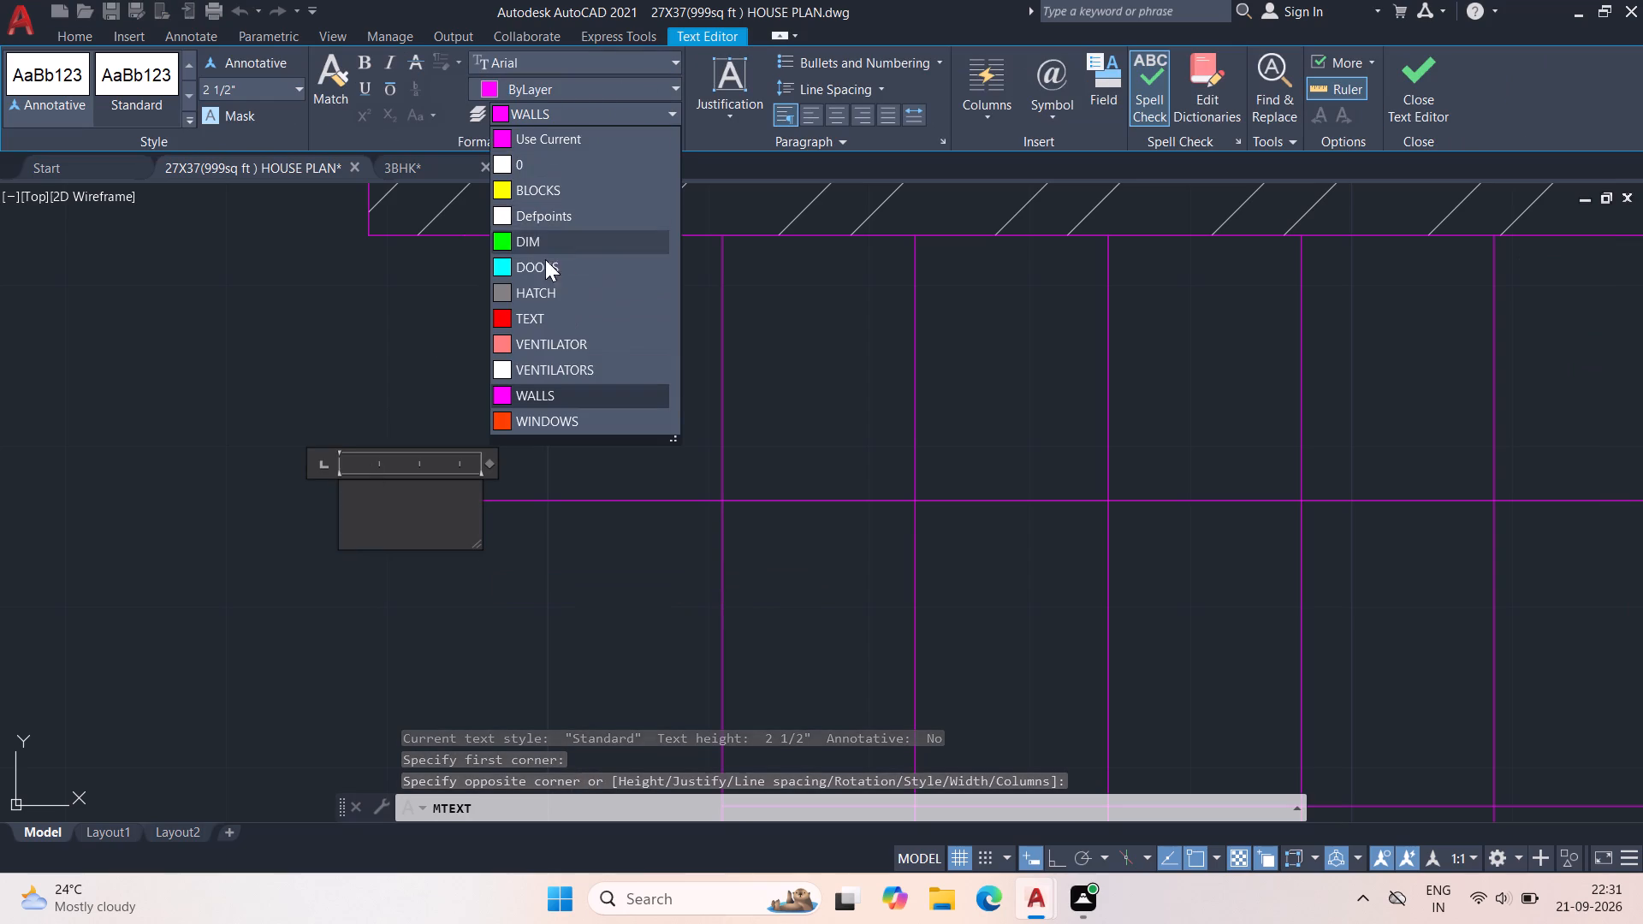
pyautogui.click(543, 327)
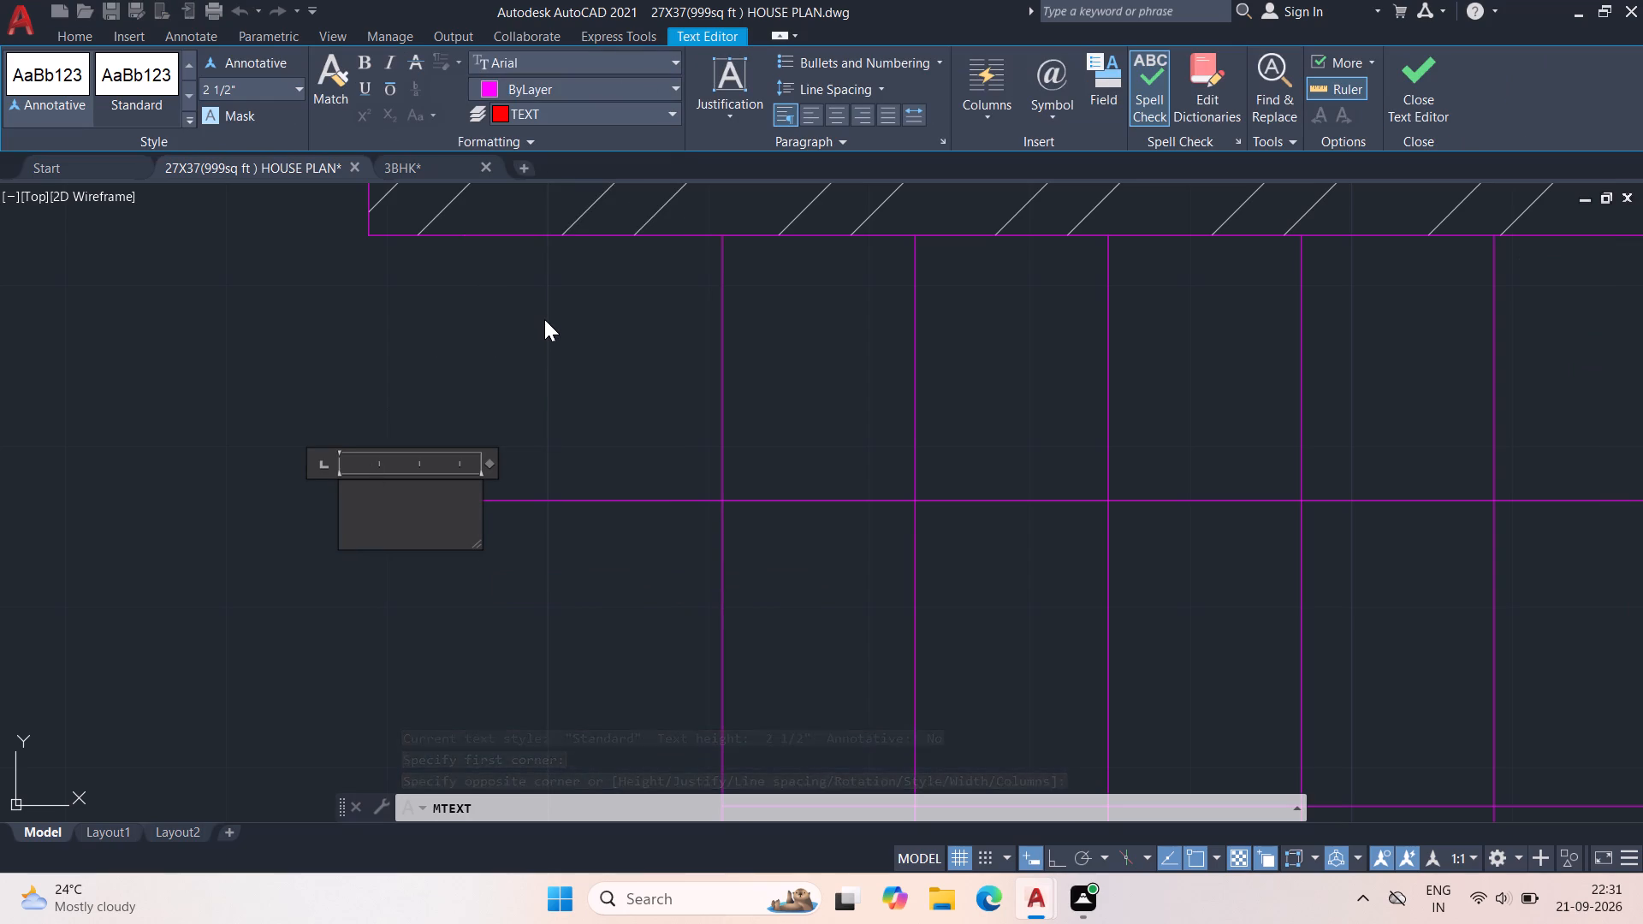
pyautogui.click(265, 86)
pyautogui.press('5')
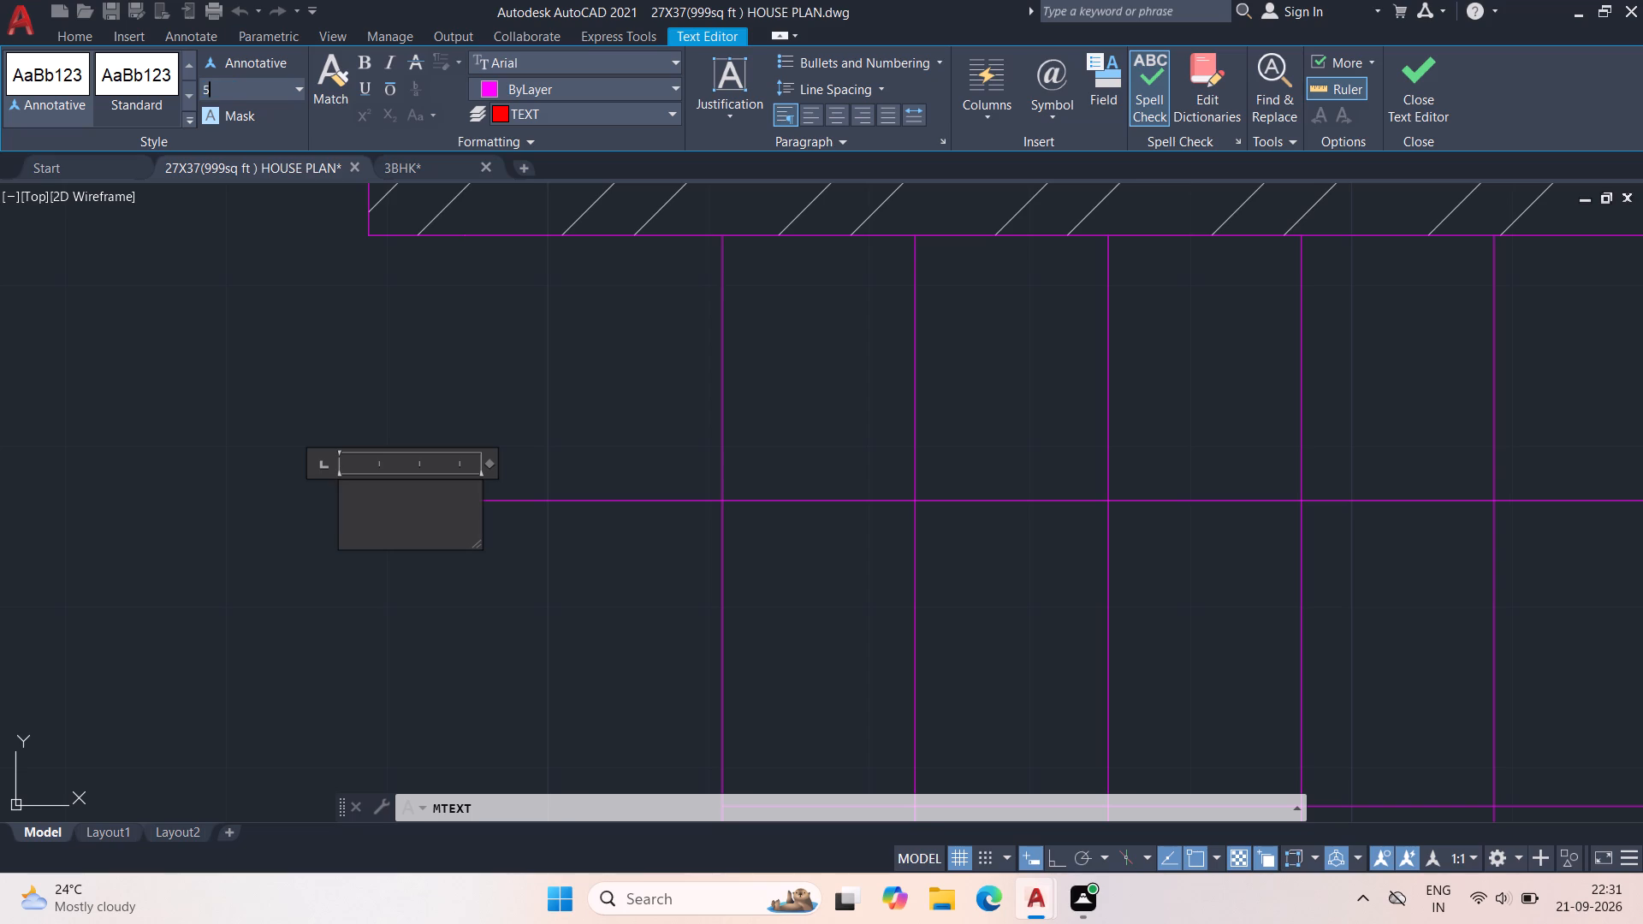
pyautogui.hotkey('shift', '"')
pyautogui.press('Return')
pyautogui.write('UP')
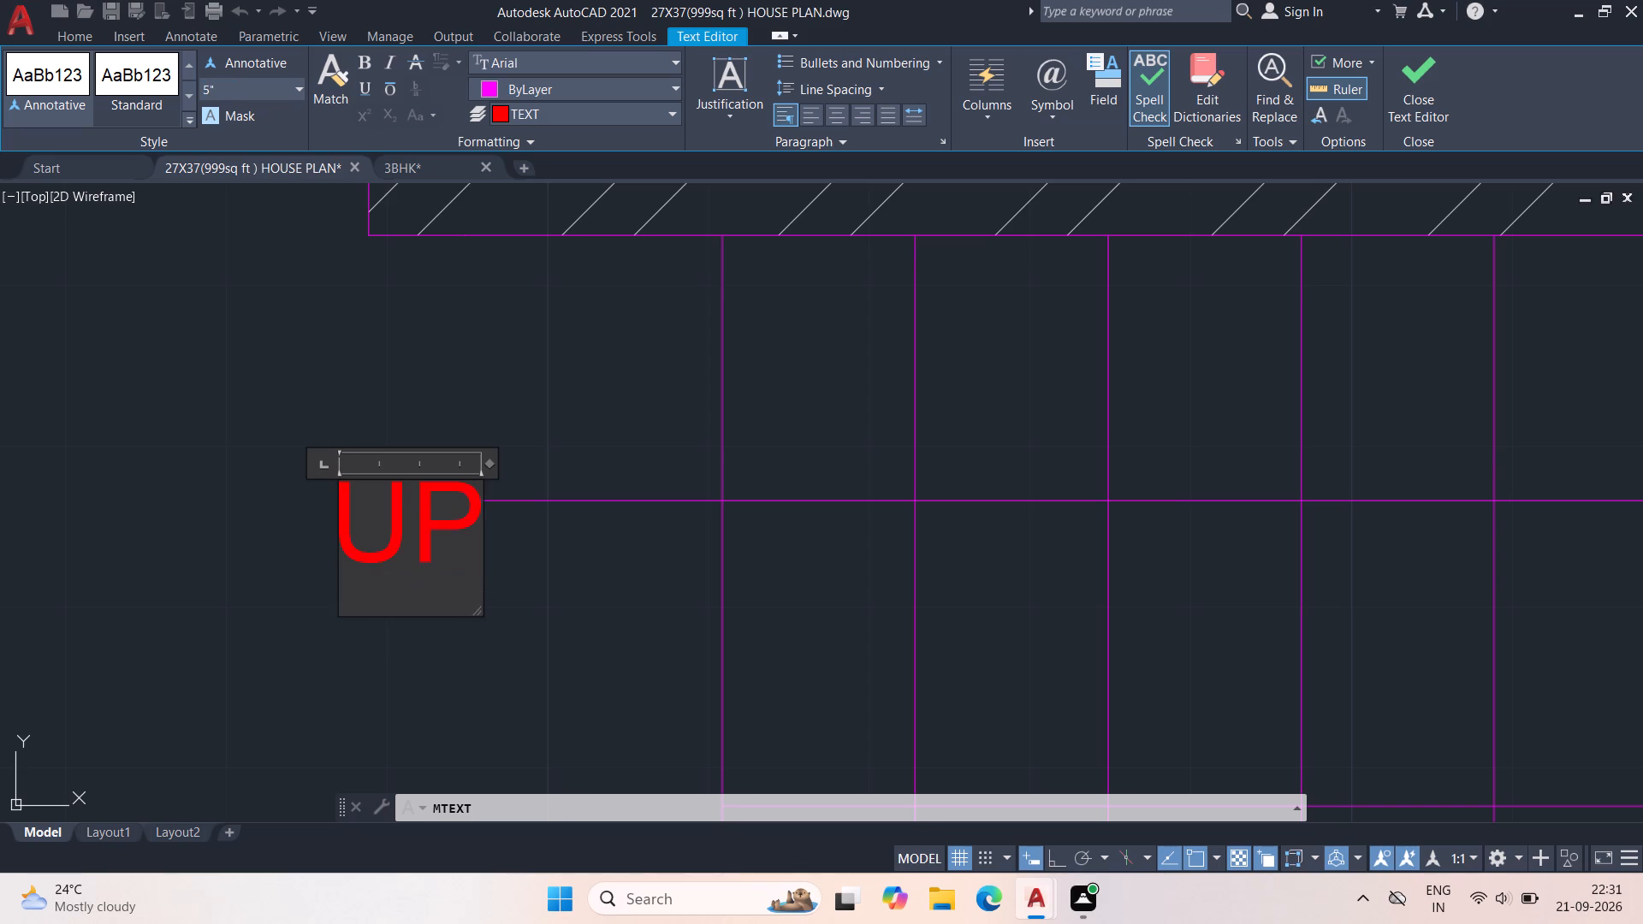
pyautogui.click(206, 473)
# Copy the UP label into the entrance door opening in the front wall.
pyautogui.scroll(-2, 216, 465)
pyautogui.moveTo(290, 572); pyautogui.dragTo(410, 477, button='middle')
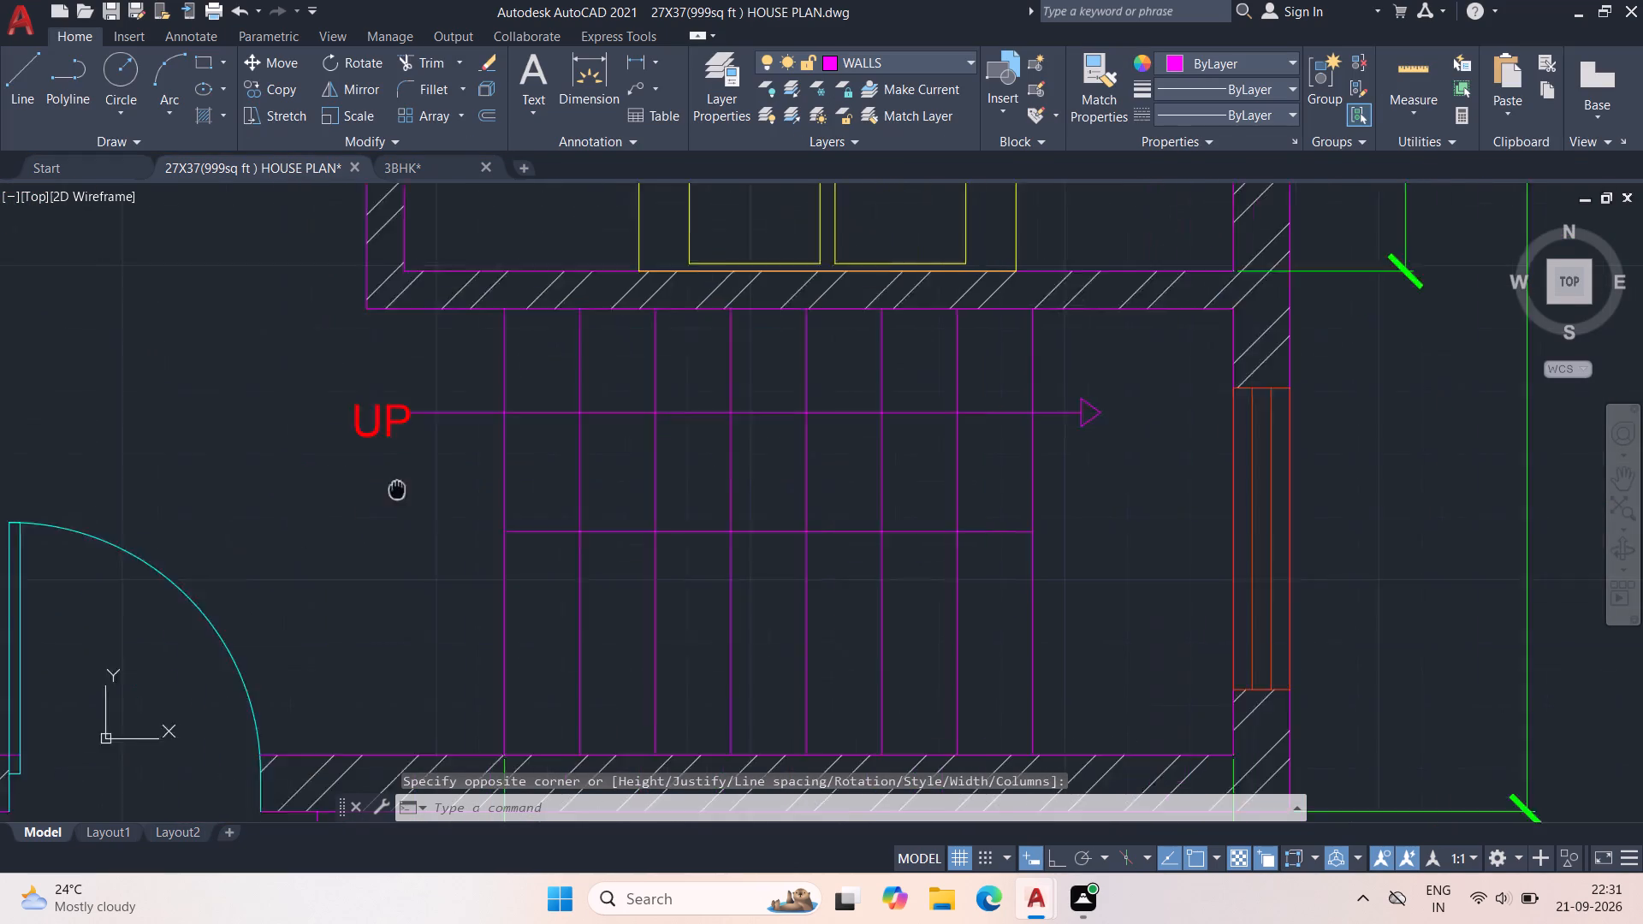
pyautogui.moveTo(410, 477); pyautogui.dragTo(442, 453, button='middle')
pyautogui.moveTo(455, 454); pyautogui.dragTo(679, 471, button='middle')
pyautogui.moveTo(658, 500); pyautogui.dragTo(651, 409, button='middle')
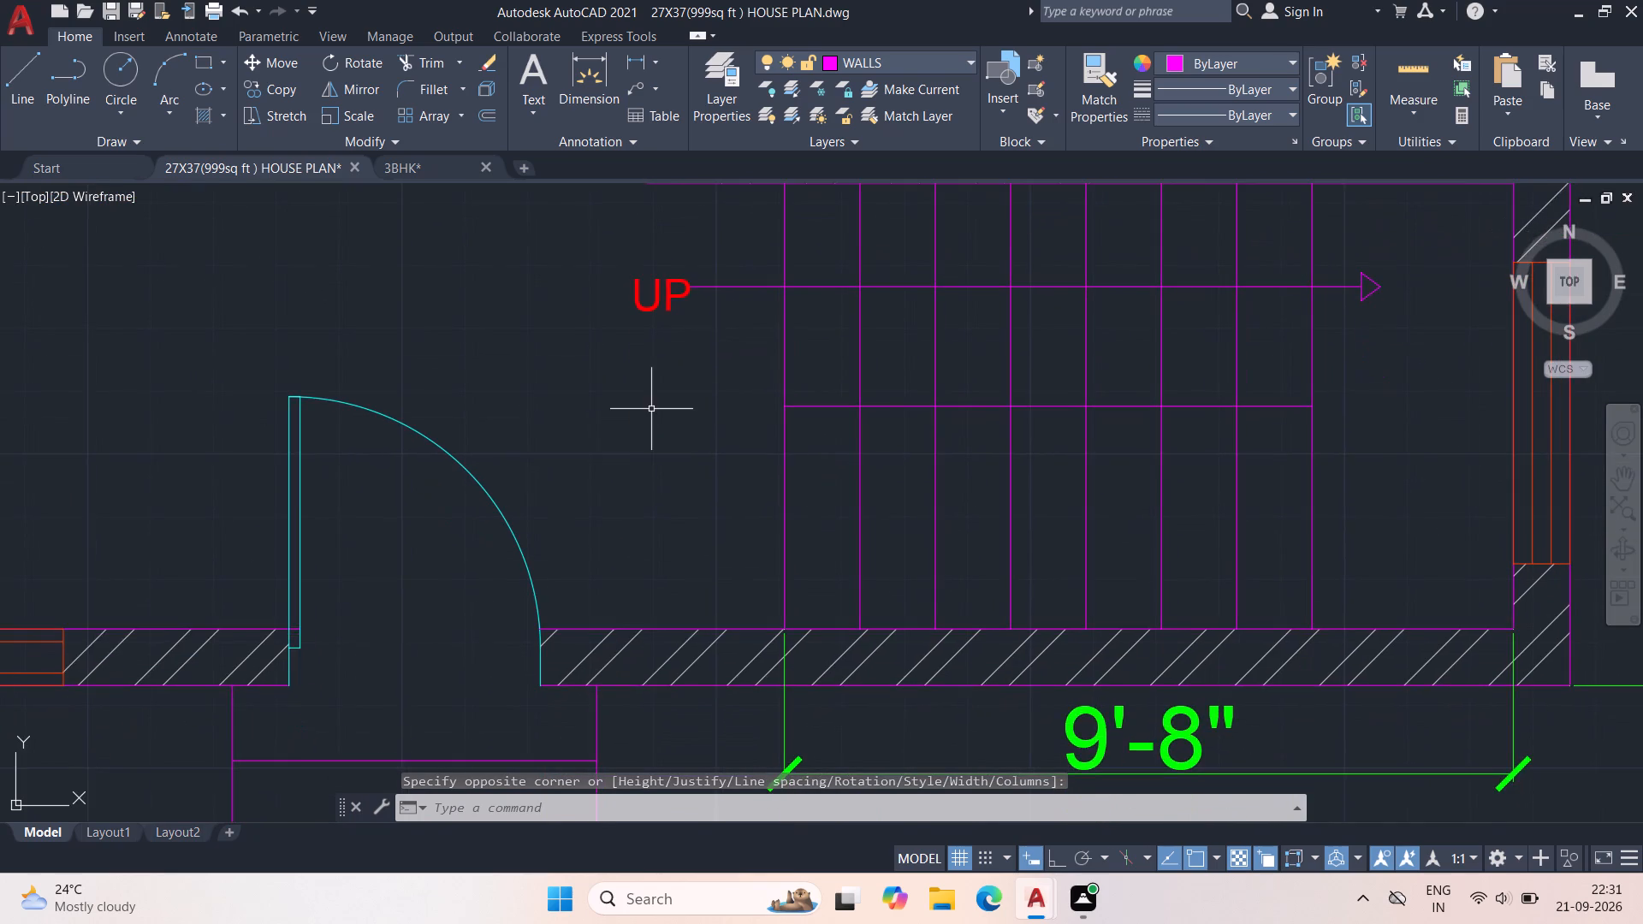
pyautogui.scroll(-1, 651, 409)
pyautogui.moveTo(642, 429); pyautogui.dragTo(840, 489, button='middle')
pyautogui.middleClick(840, 489)
pyautogui.moveTo(834, 477); pyautogui.dragTo(829, 435, button='middle')
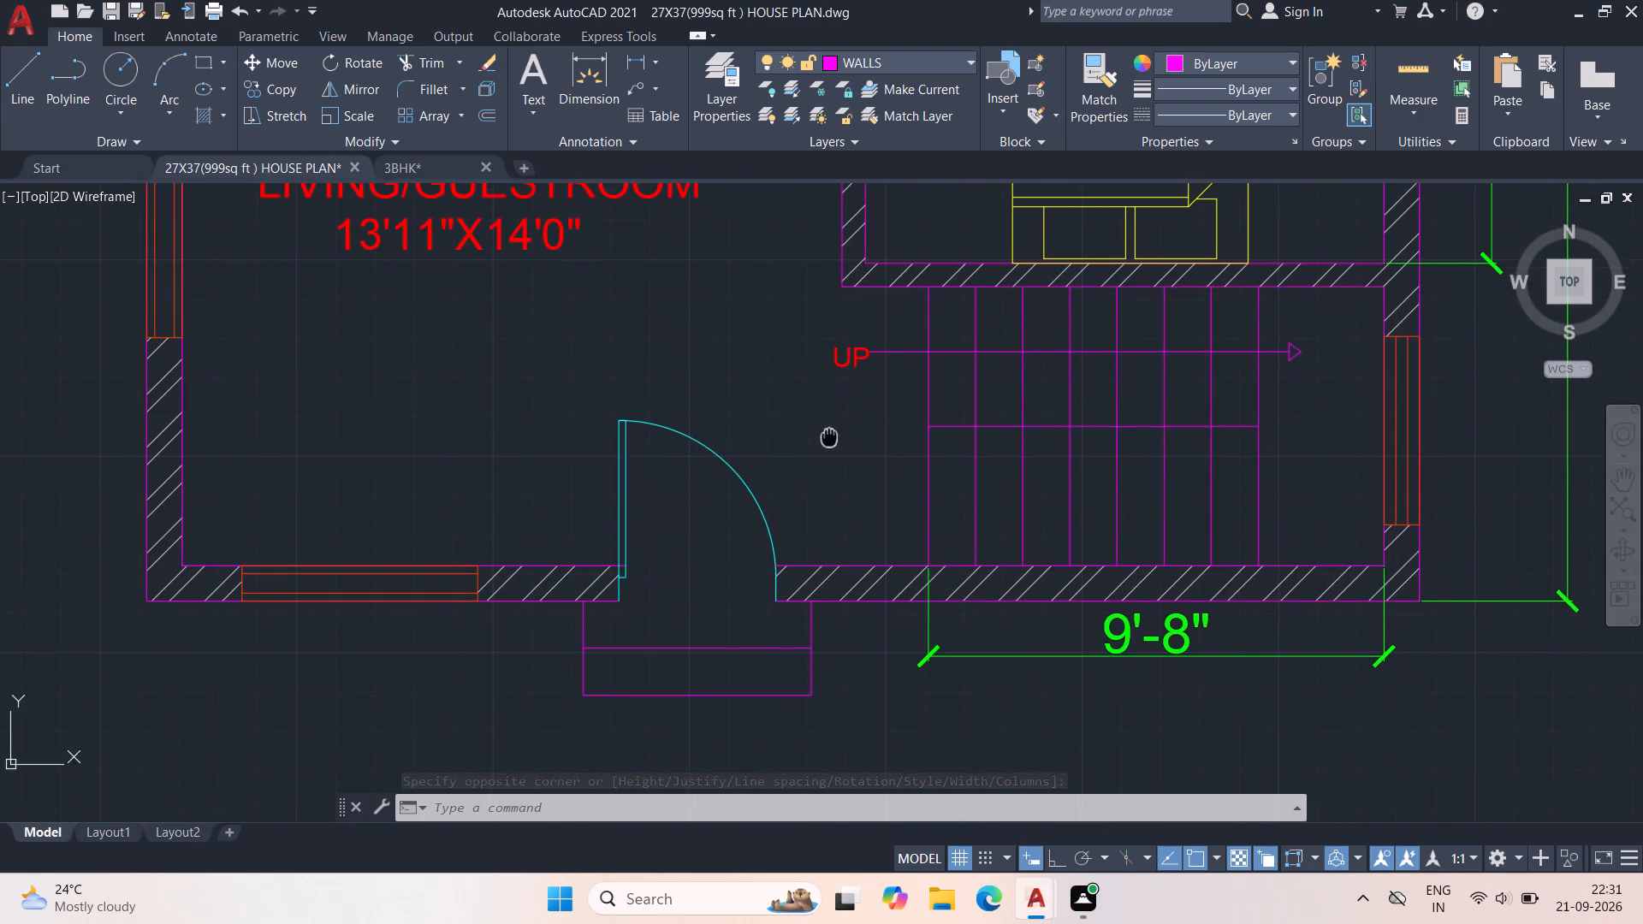
pyautogui.moveTo(829, 435); pyautogui.dragTo(829, 435, button='middle')
pyautogui.scroll(1, 806, 491)
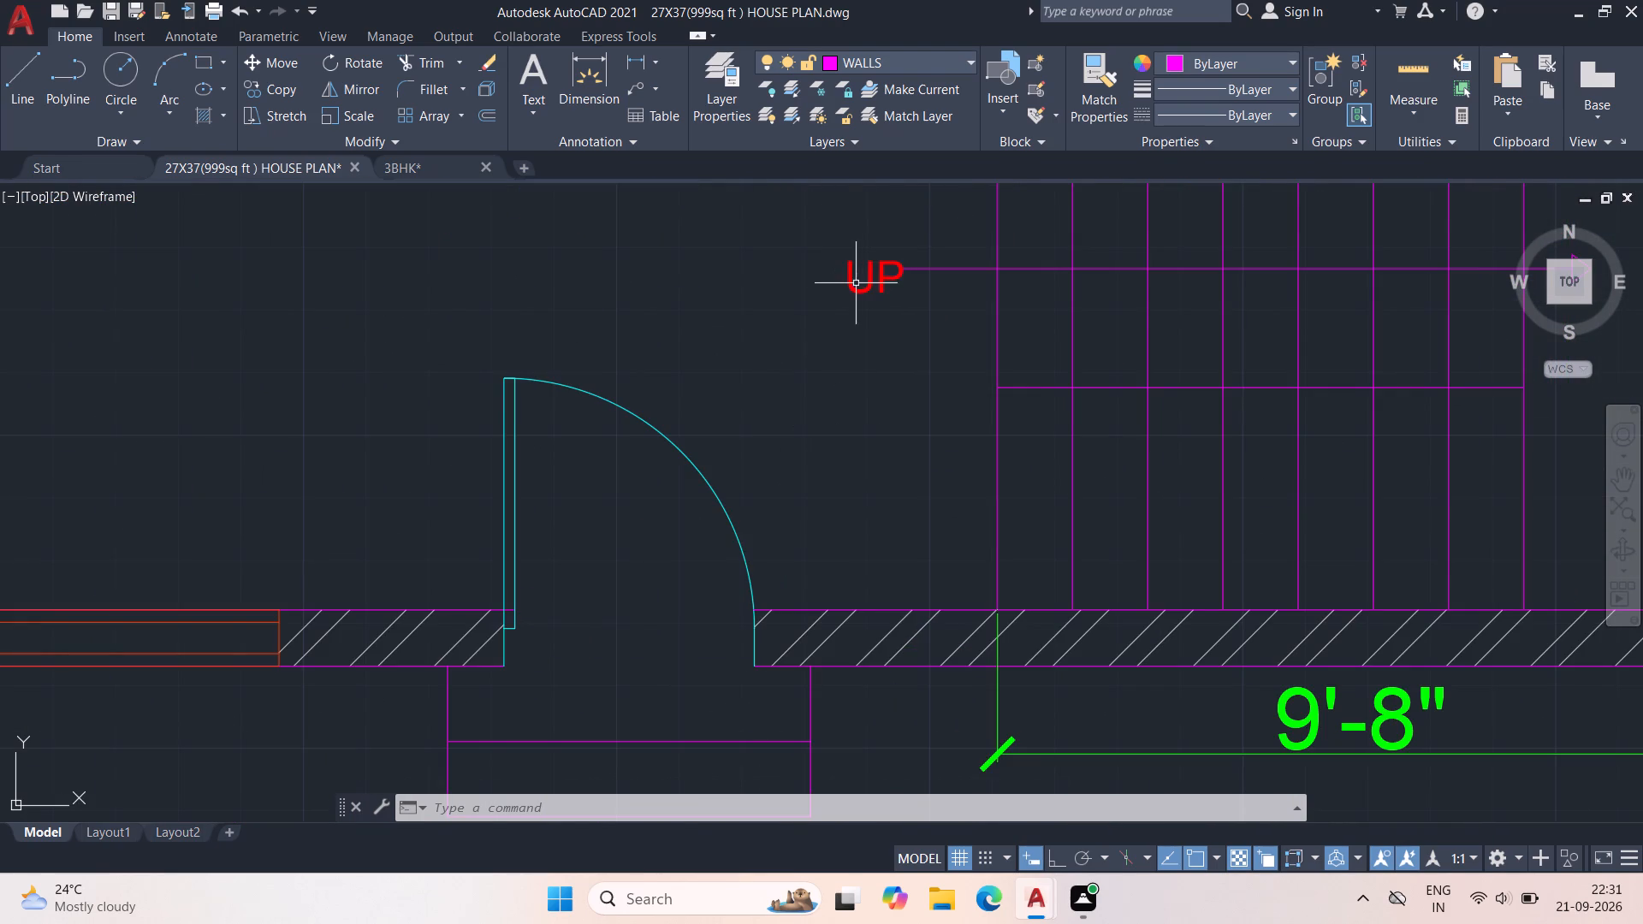
pyautogui.click(851, 287)
pyautogui.press('c')
pyautogui.press('o')
pyautogui.press('space')
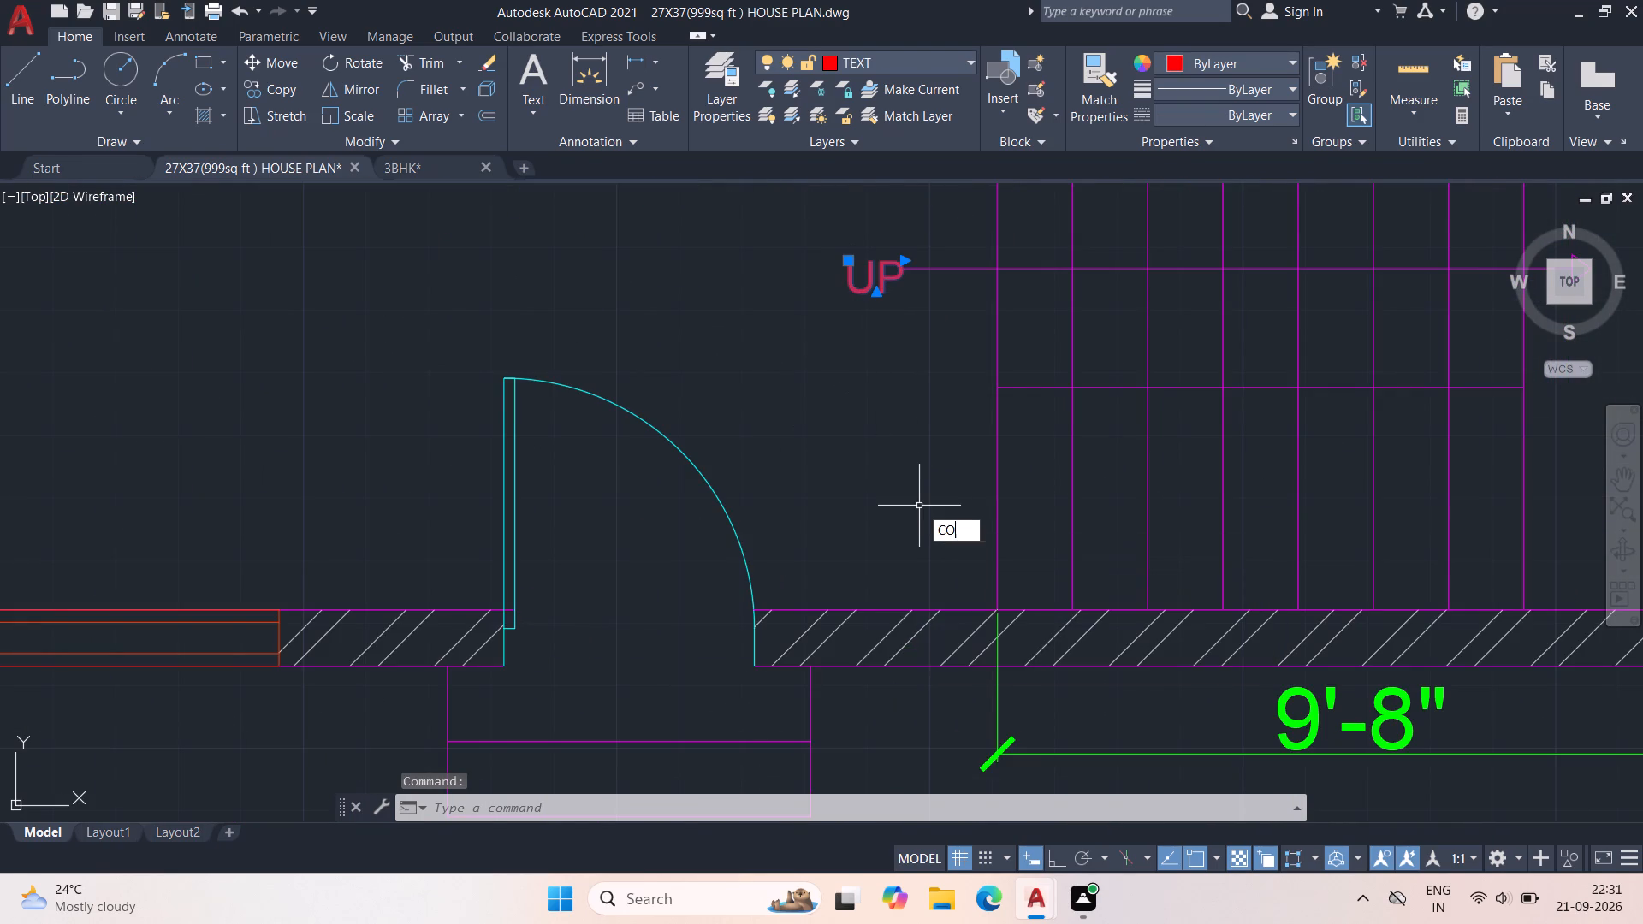
pyautogui.click(863, 275)
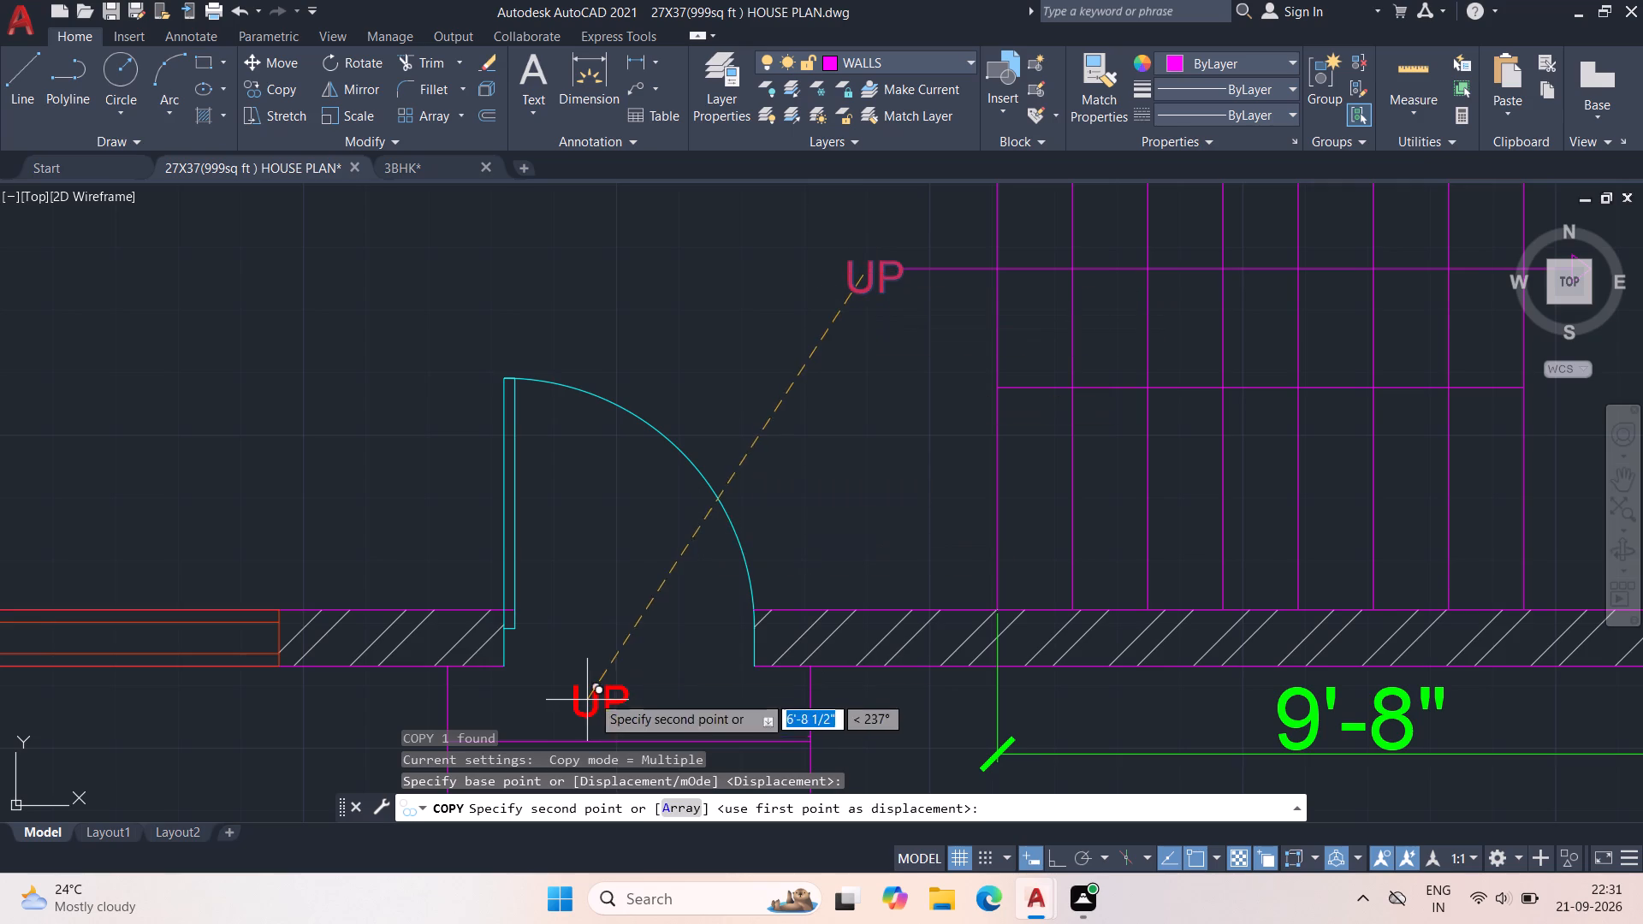
pyautogui.moveTo(600, 666); pyautogui.dragTo(657, 523, button='middle')
pyautogui.click(652, 485)
pyautogui.press('Escape')
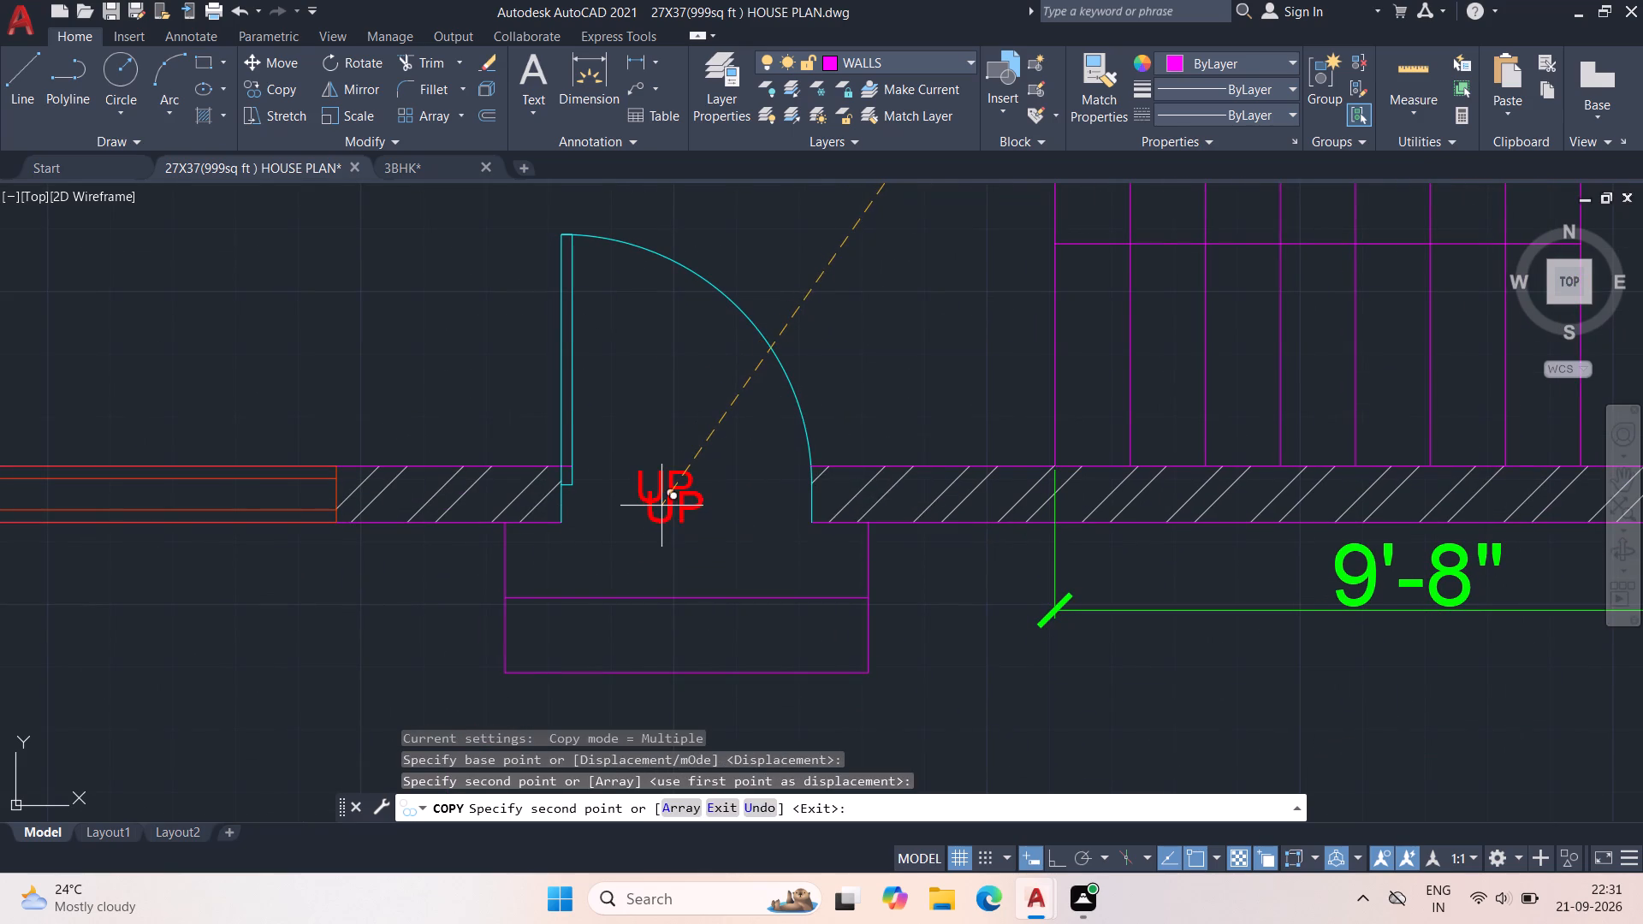
# Widen the text frame of the copied label in the door opening and replace its text with ENTRY.
pyautogui.scroll(2, 663, 506)
pyautogui.doubleClick(652, 480)
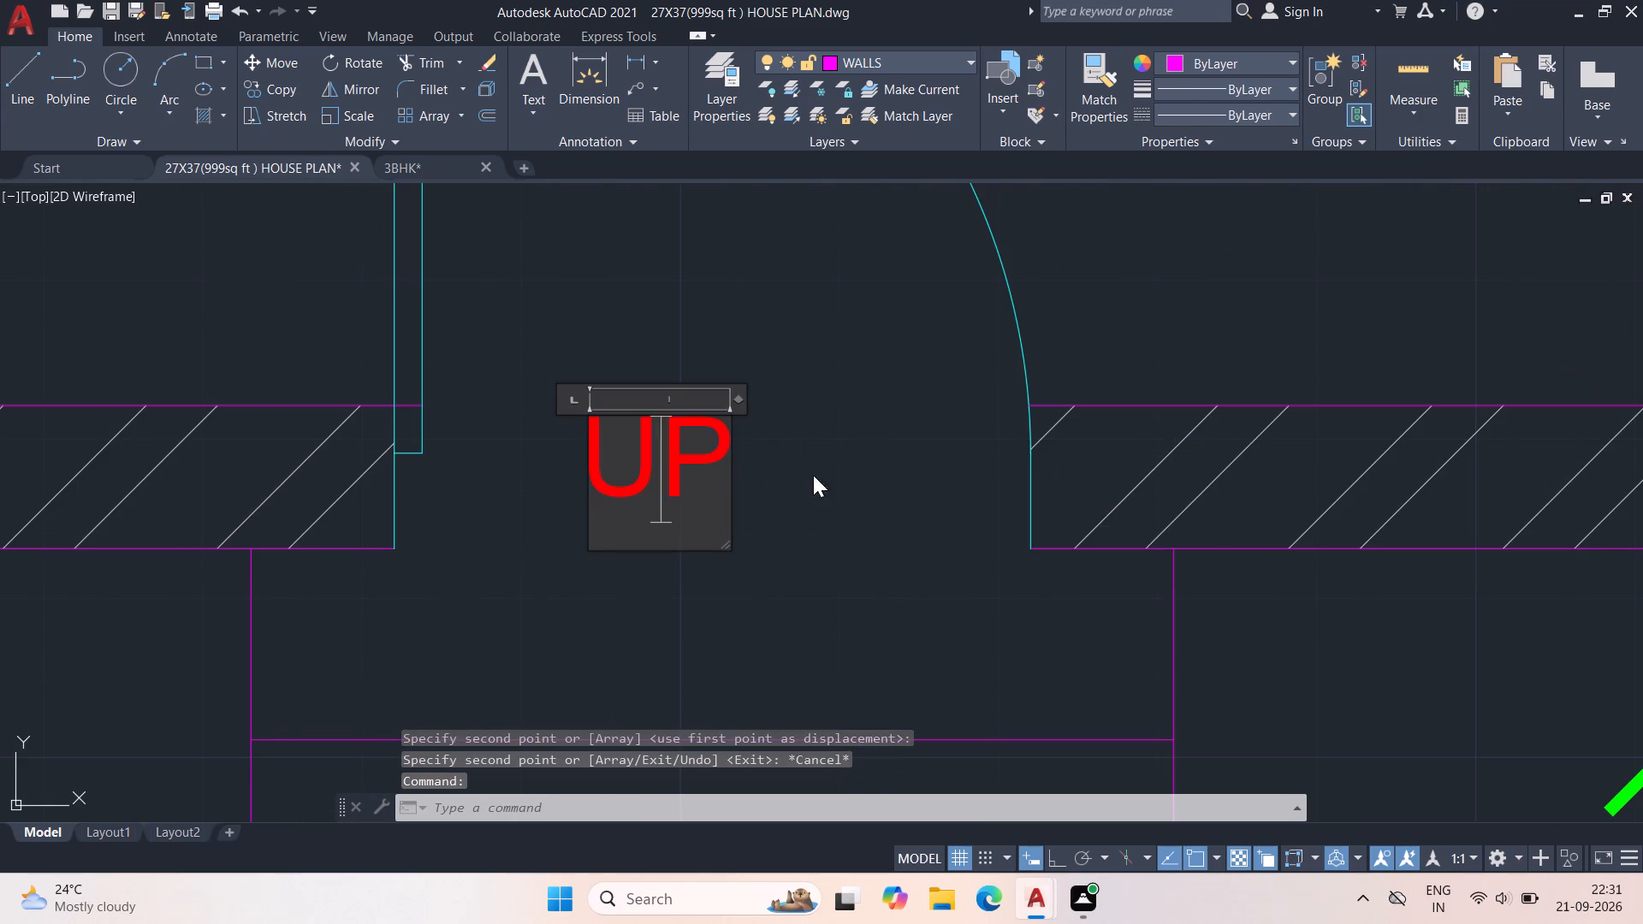
pyautogui.moveTo(729, 475); pyautogui.dragTo(926, 471)
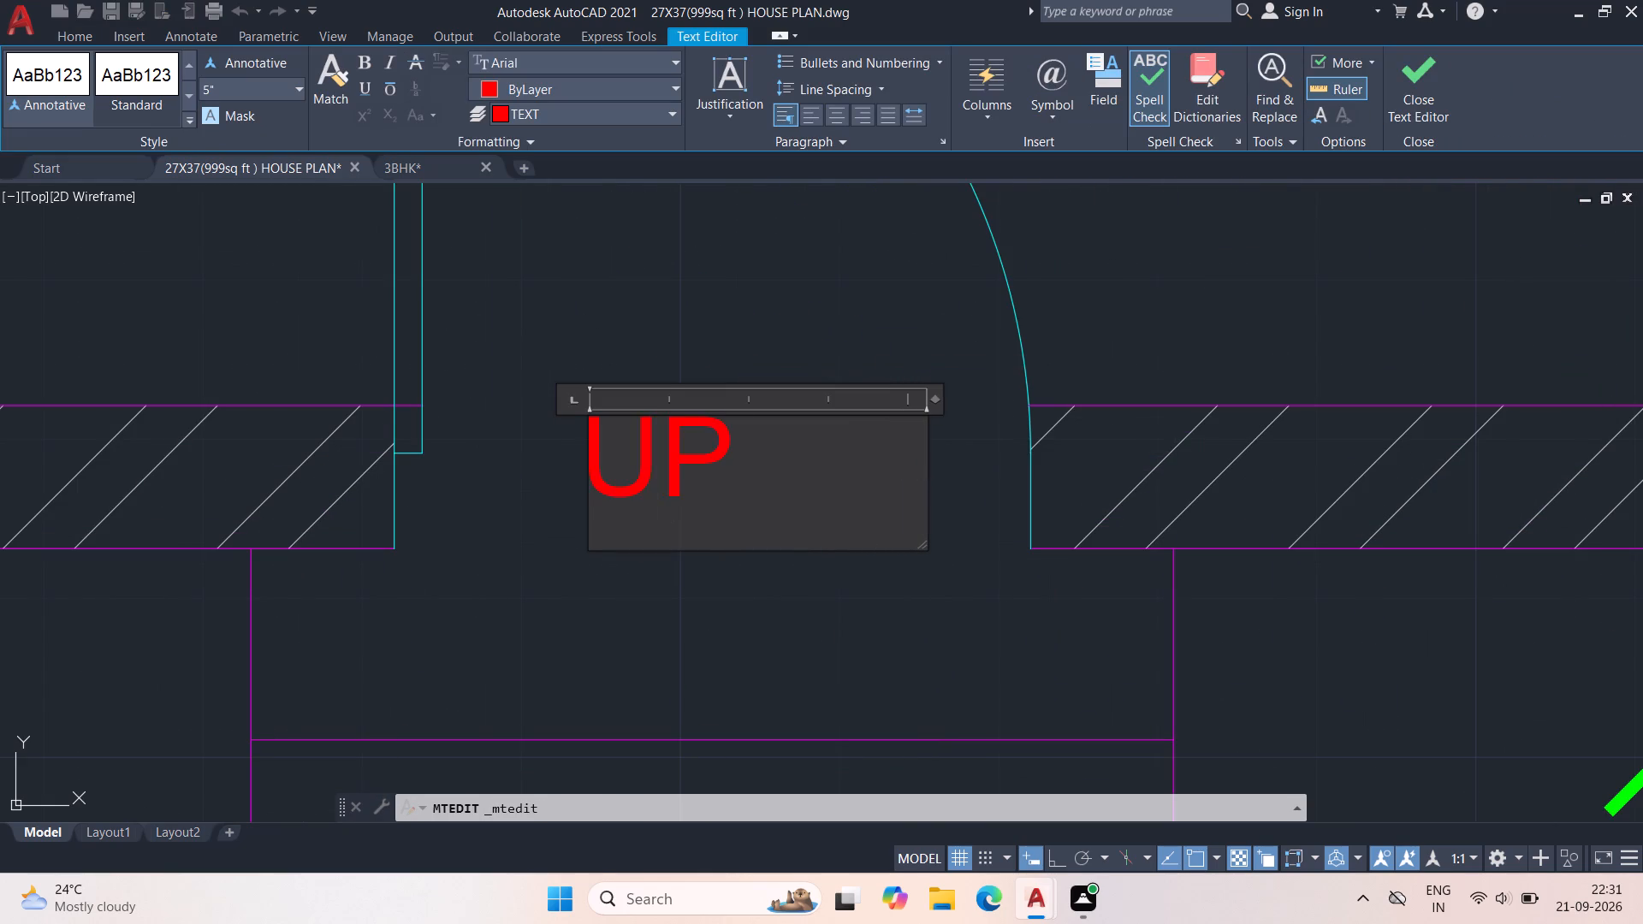
pyautogui.click(744, 482)
pyautogui.press('BackSpace')
pyautogui.press('BackSpace')
pyautogui.press('BackSpace')
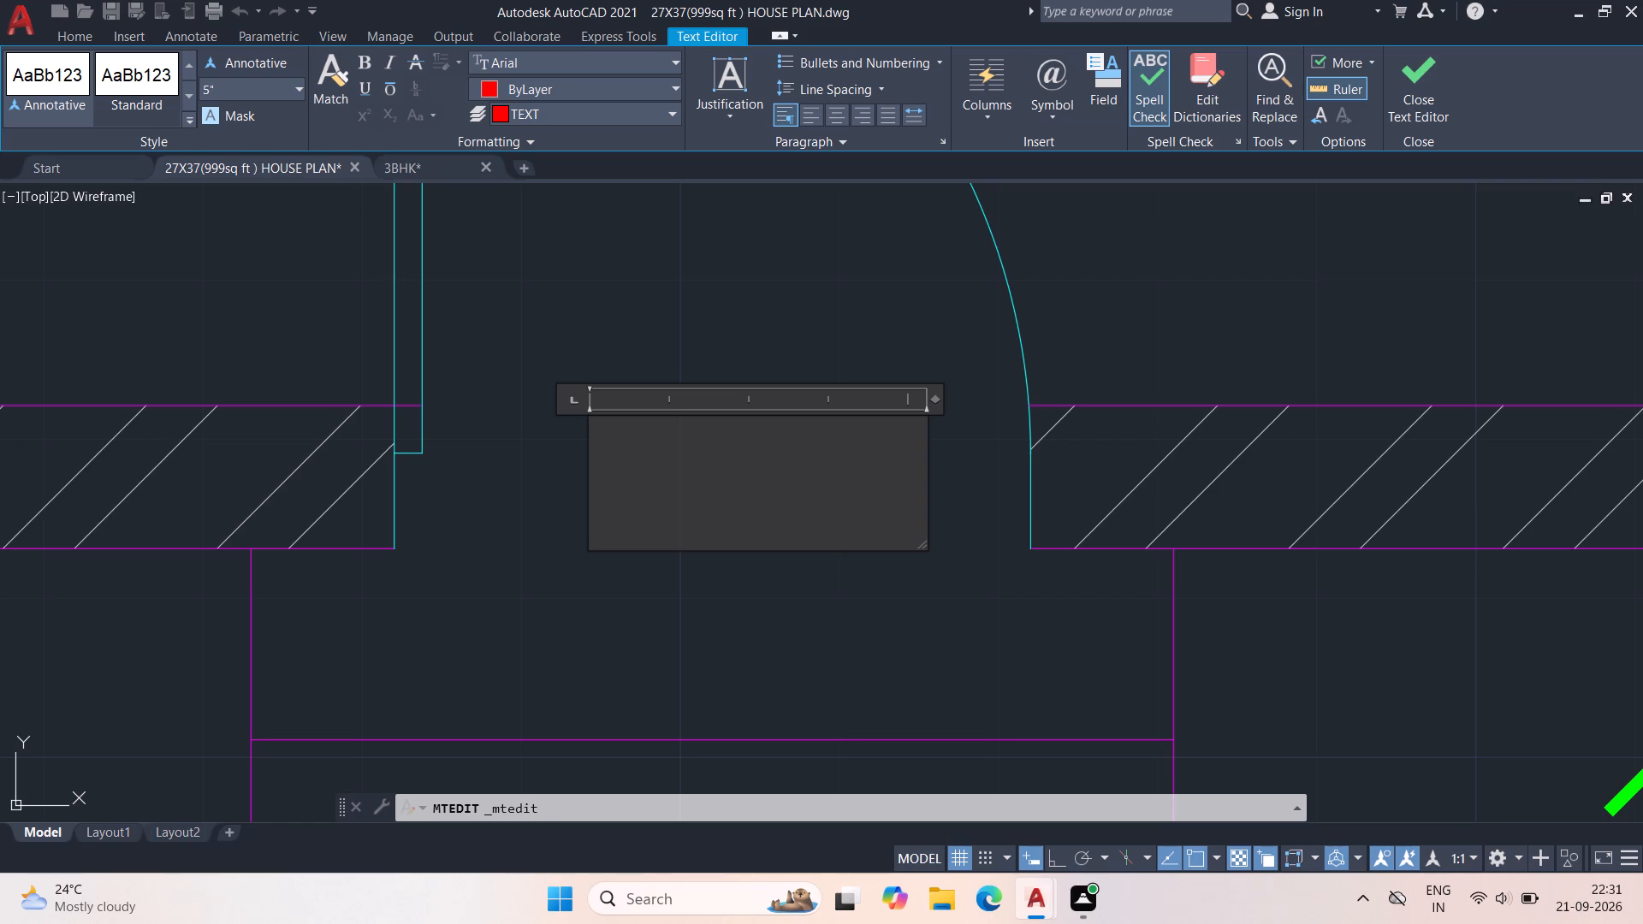
pyautogui.write('ENTRY')
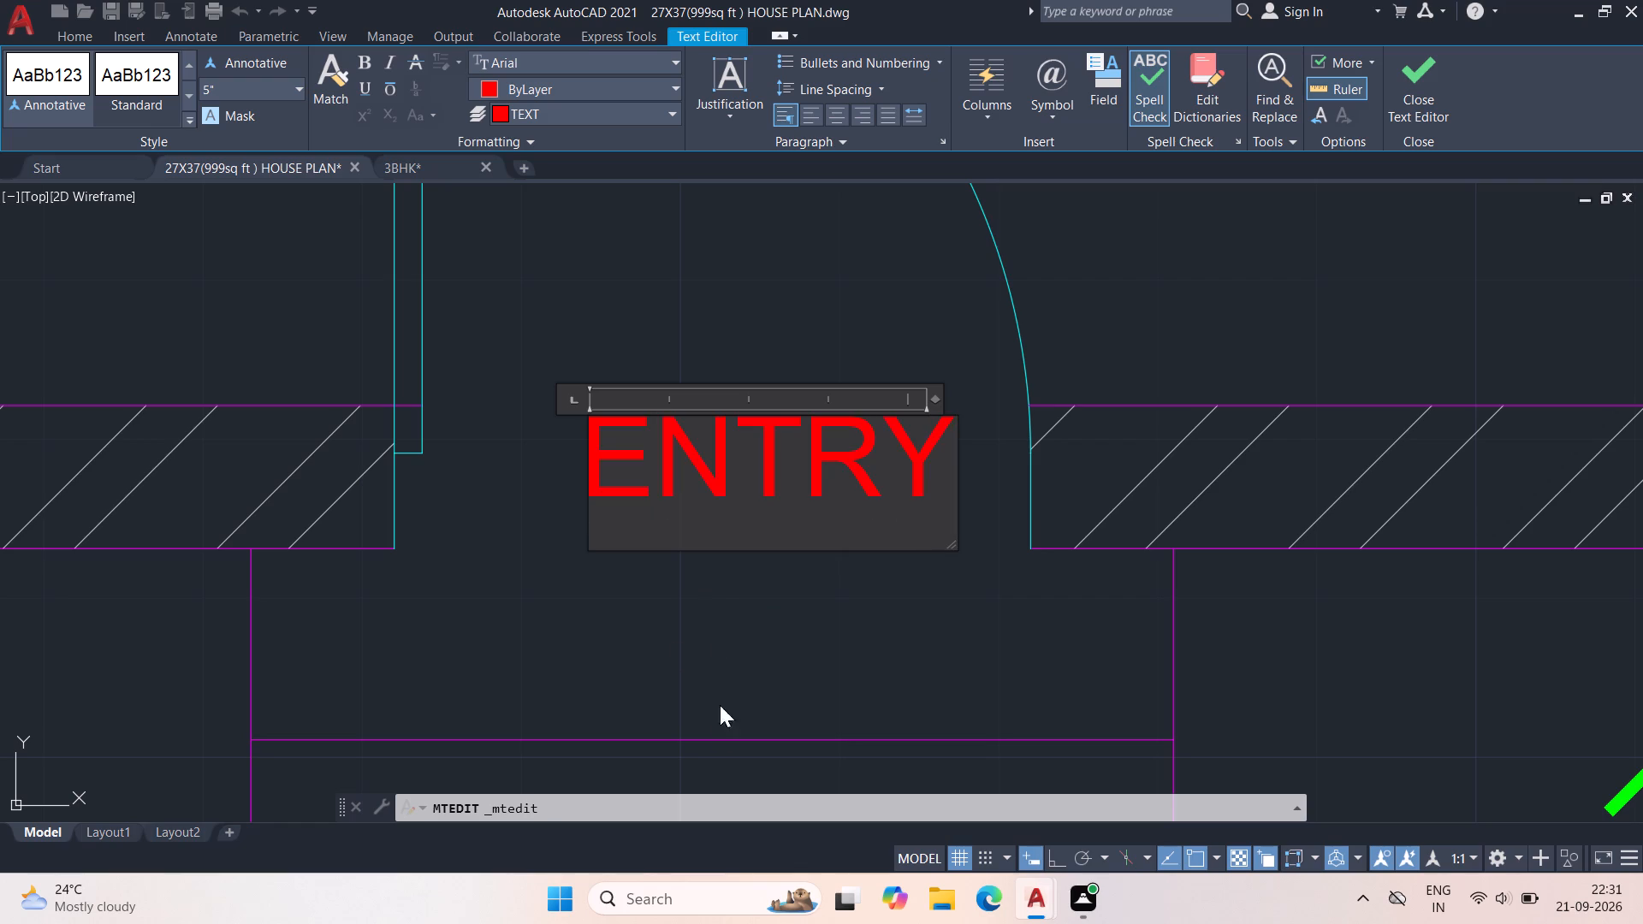
pyautogui.click(719, 722)
# Move the ENTRY label about 3" to centre it between the door jambs.
pyautogui.click(718, 471)
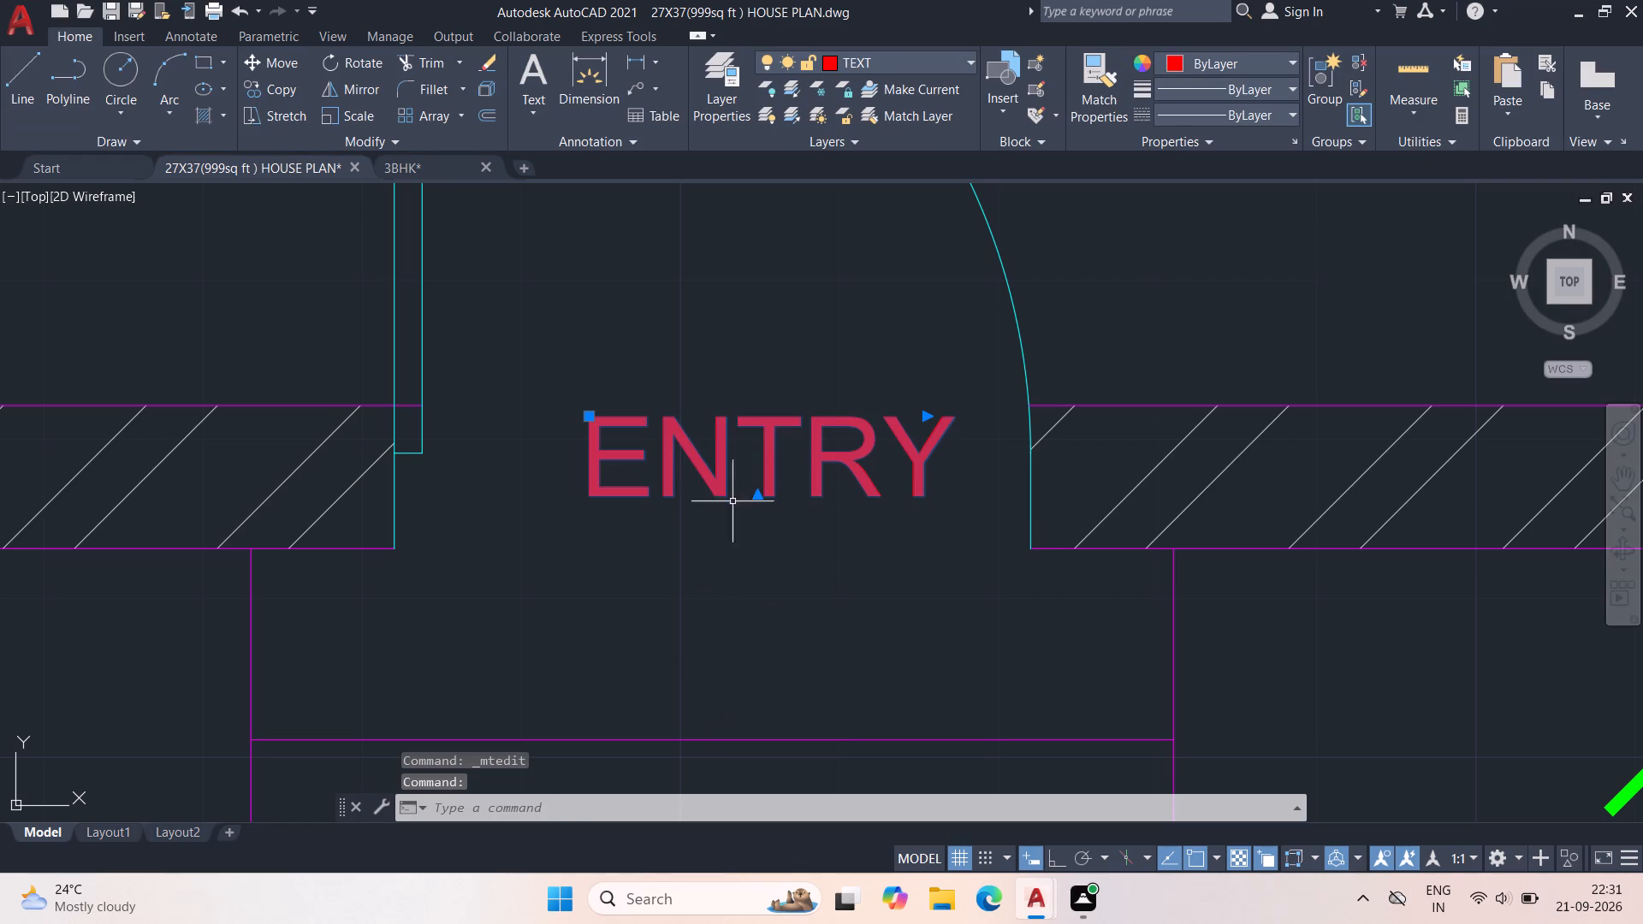
pyautogui.press('m')
pyautogui.press('space')
pyautogui.click(760, 445)
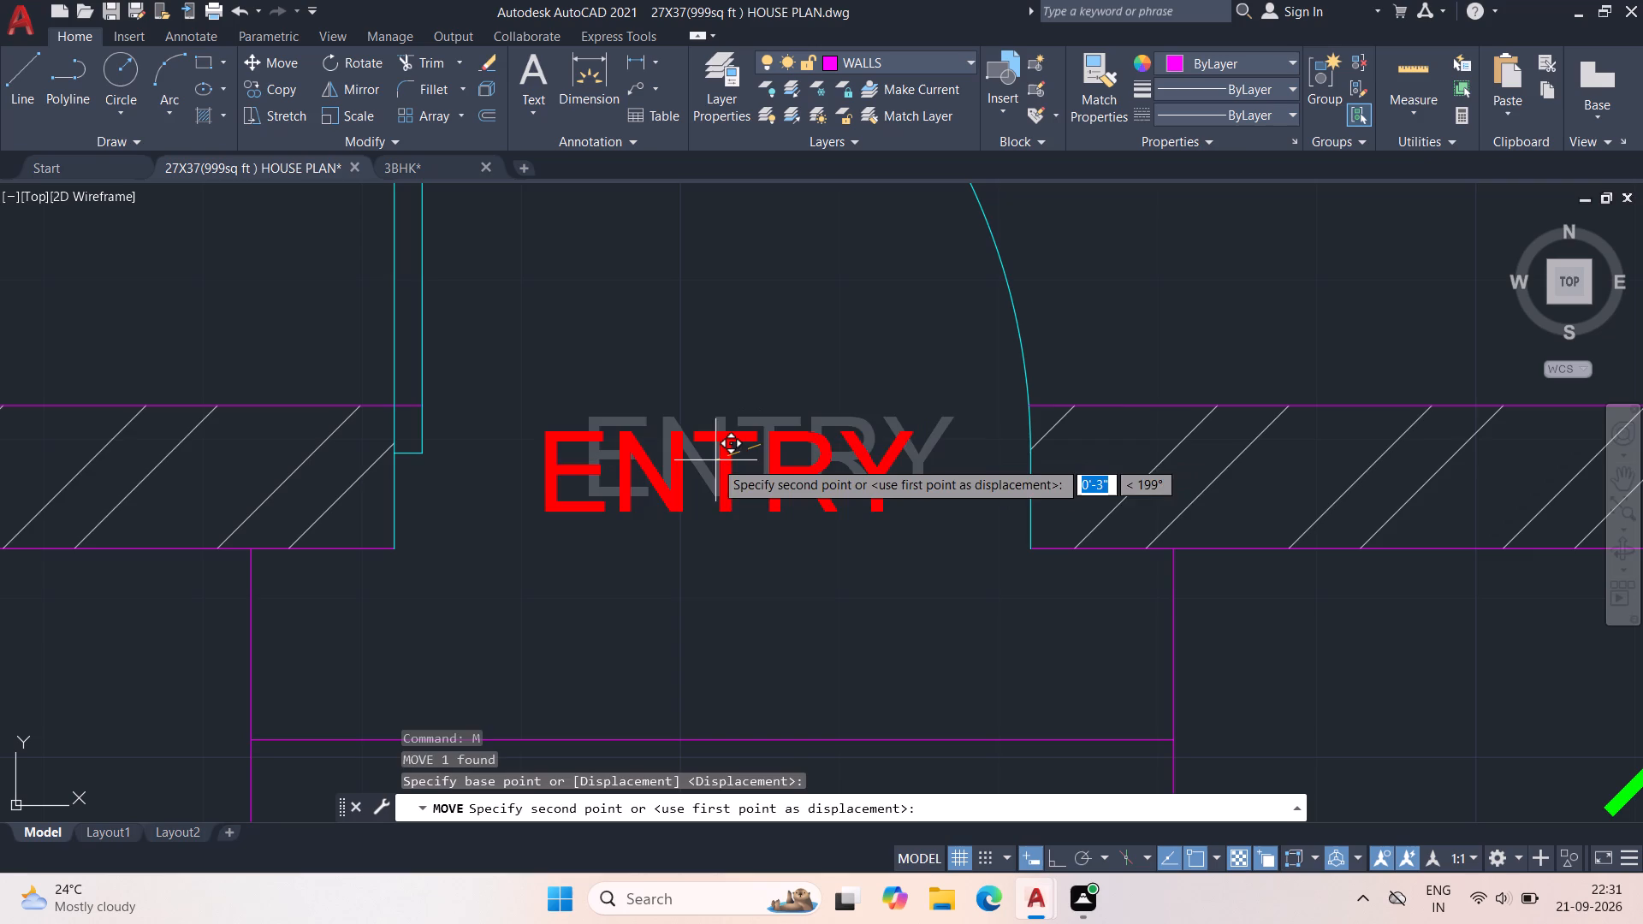
pyautogui.click(715, 463)
# Review the whole house plan and compare it with the 3BHK reference drawing.
pyautogui.scroll(-3, 680, 482)
pyautogui.moveTo(784, 382); pyautogui.dragTo(607, 603, button='middle')
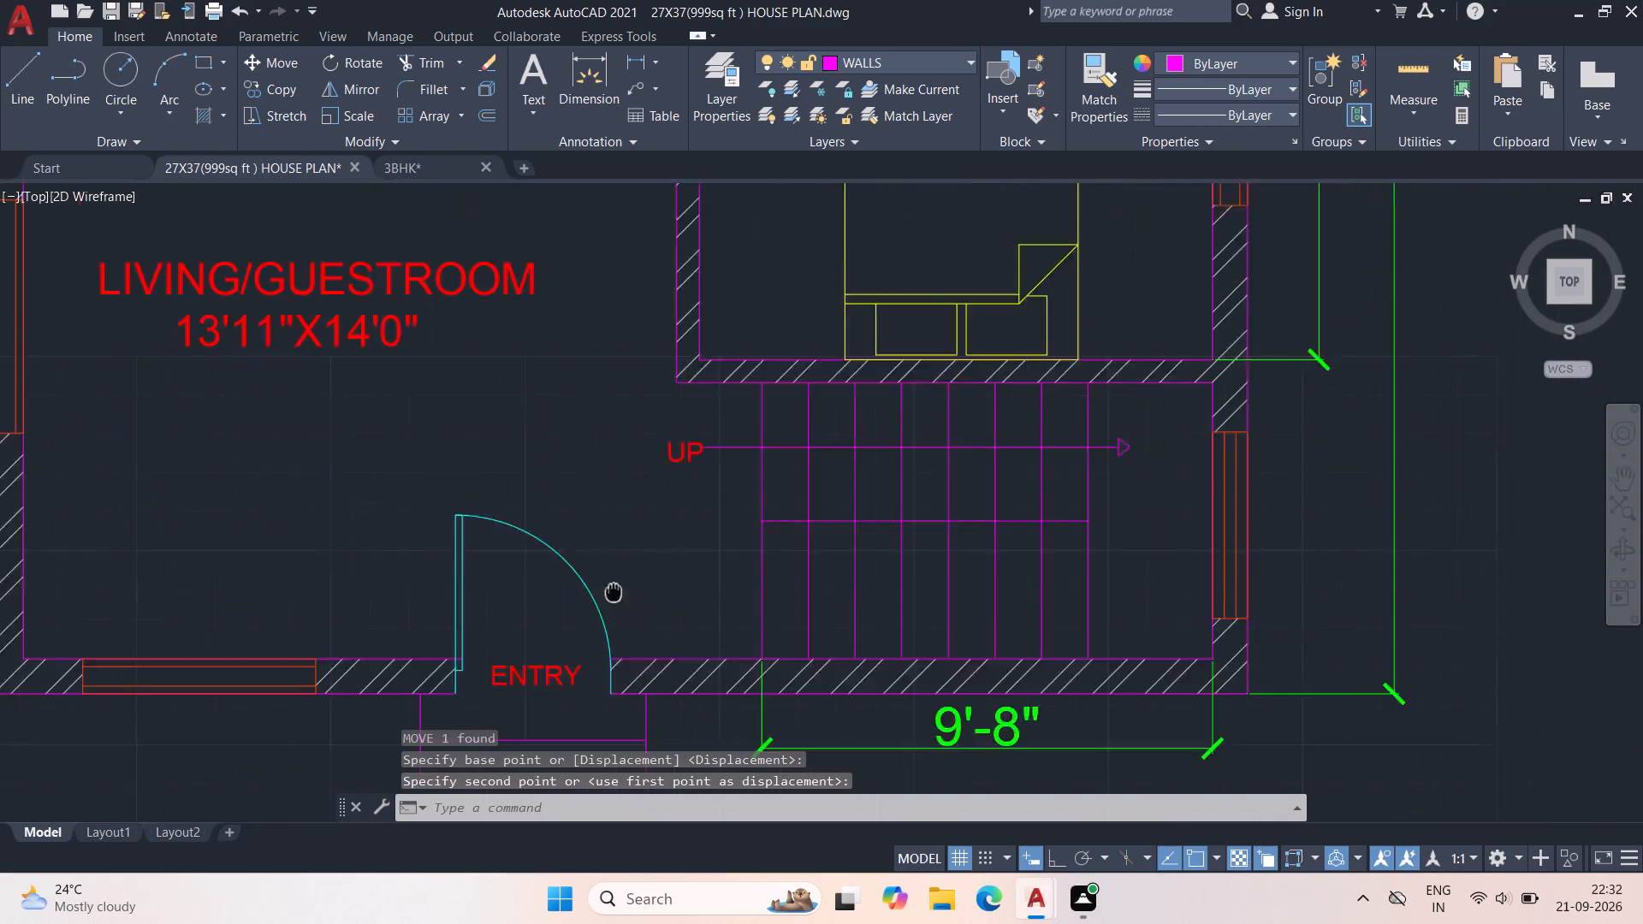
pyautogui.moveTo(607, 603); pyautogui.dragTo(602, 603, button='middle')
pyautogui.scroll(-3, 616, 557)
pyautogui.moveTo(602, 505); pyautogui.dragTo(564, 589, button='middle')
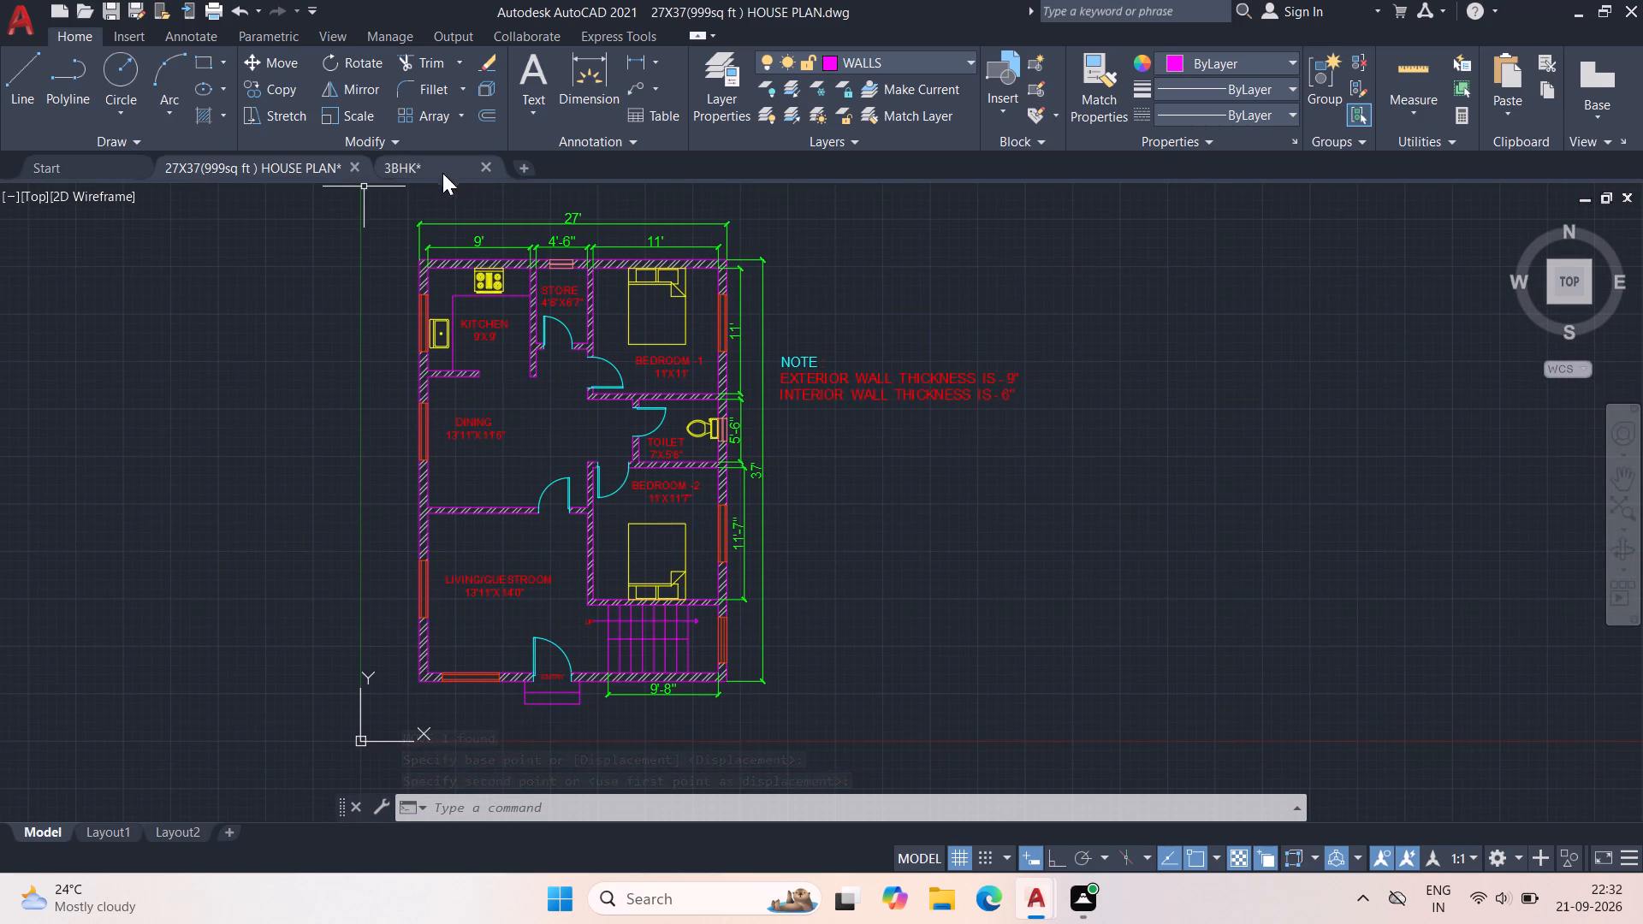
pyautogui.click(414, 161)
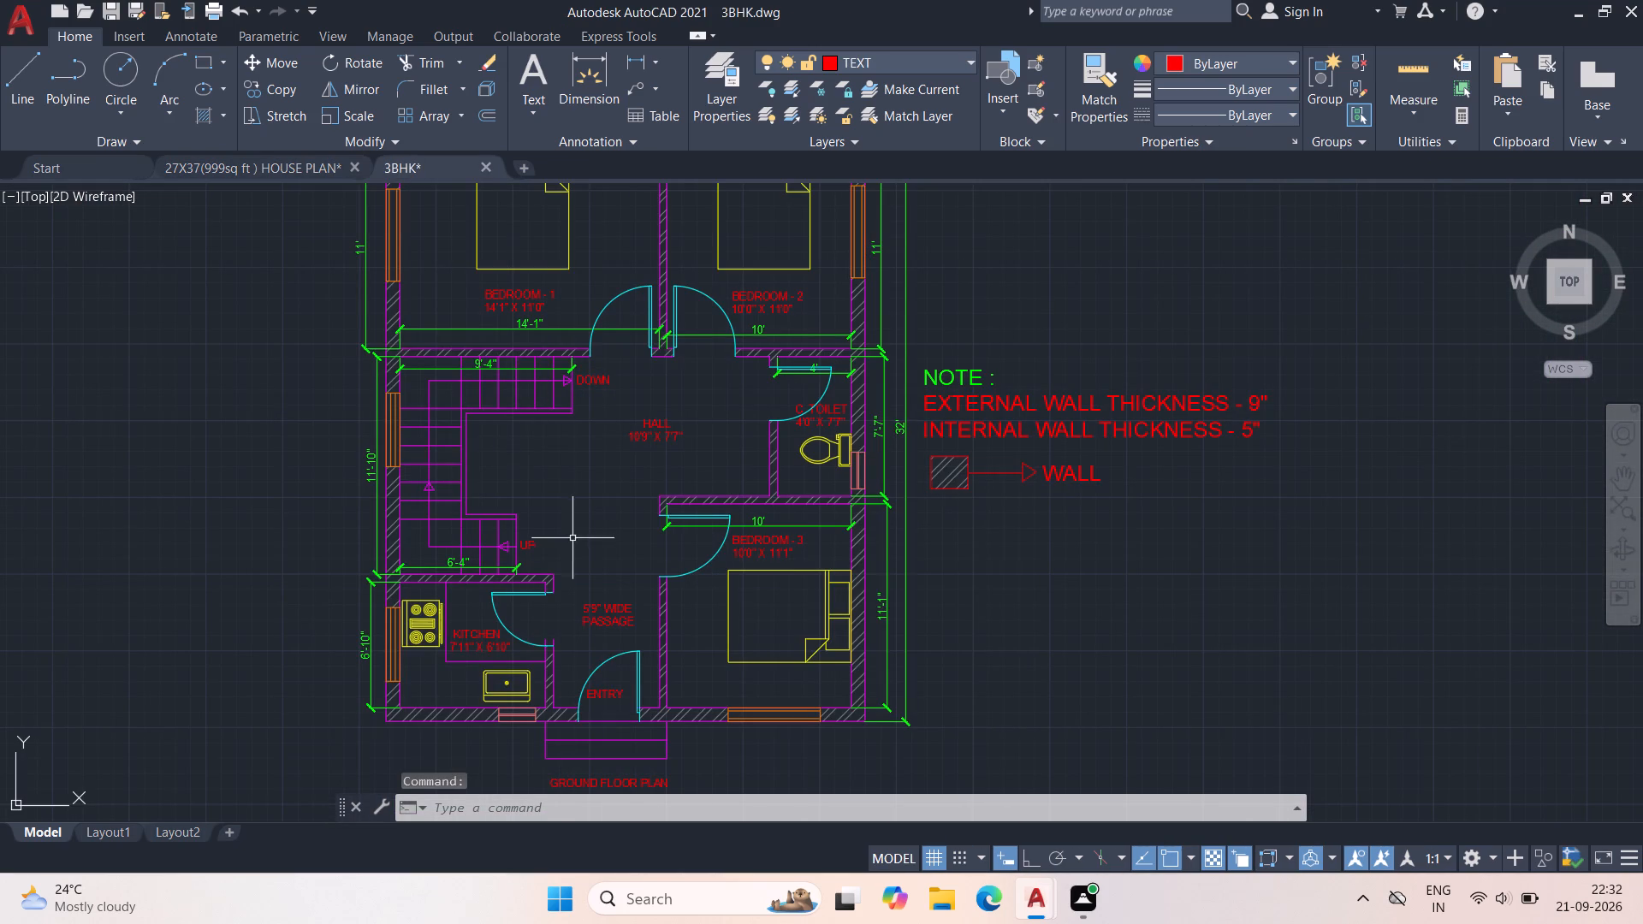
pyautogui.moveTo(585, 558); pyautogui.dragTo(596, 623, button='middle')
pyautogui.click(221, 165)
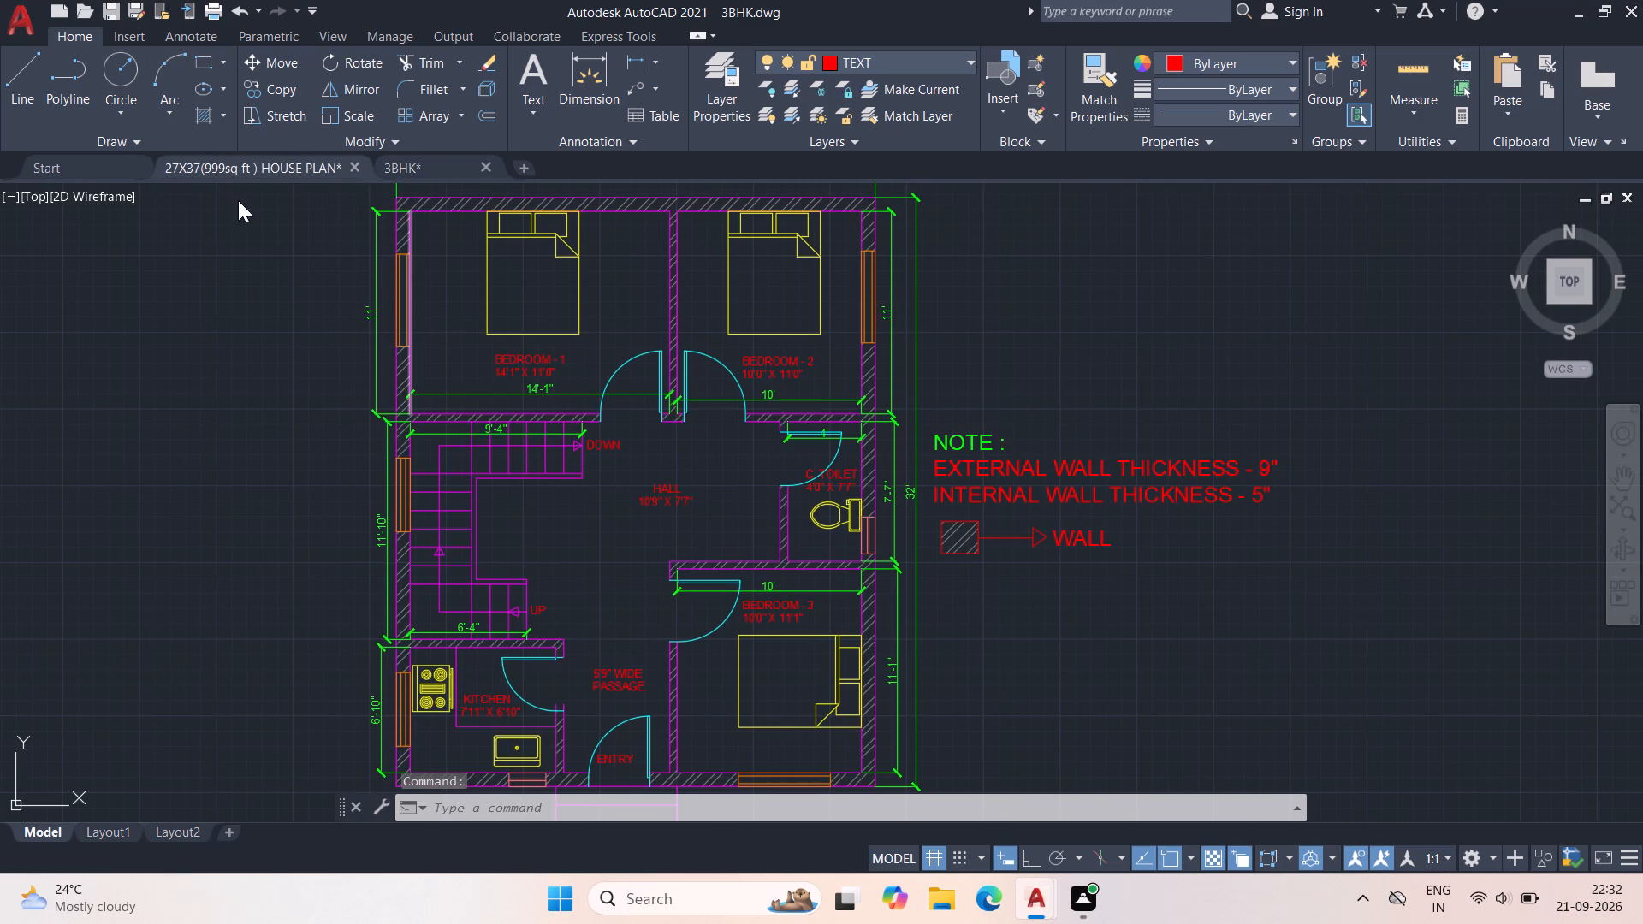
pyautogui.moveTo(343, 429); pyautogui.dragTo(354, 436, button='middle')
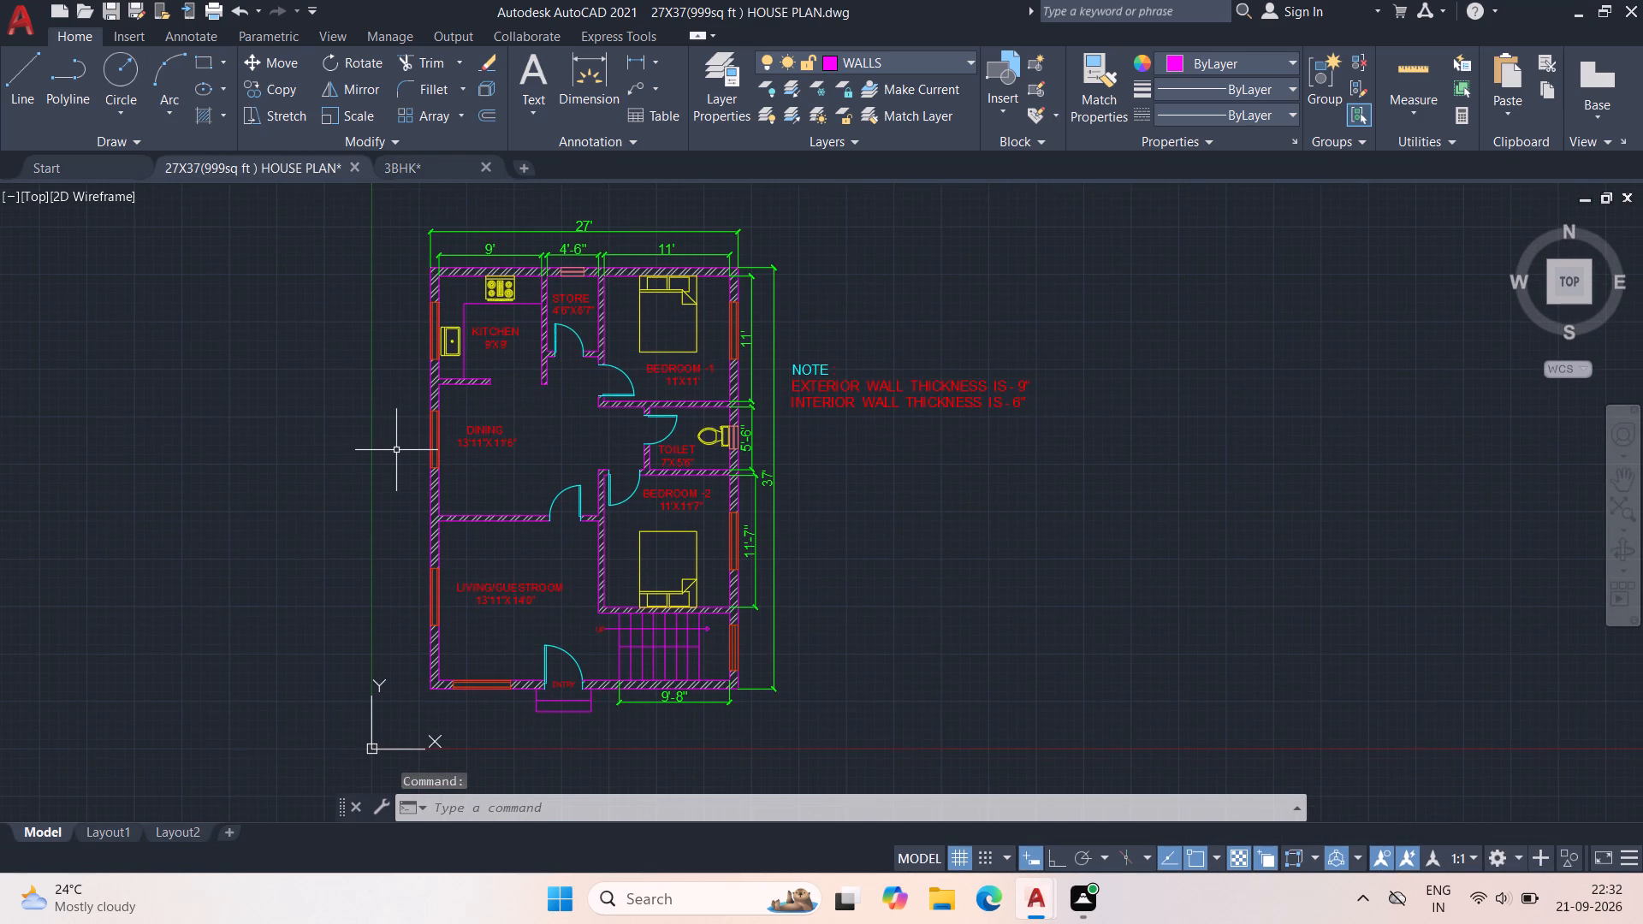
pyautogui.moveTo(1023, 608); pyautogui.dragTo(1034, 606, button='middle')
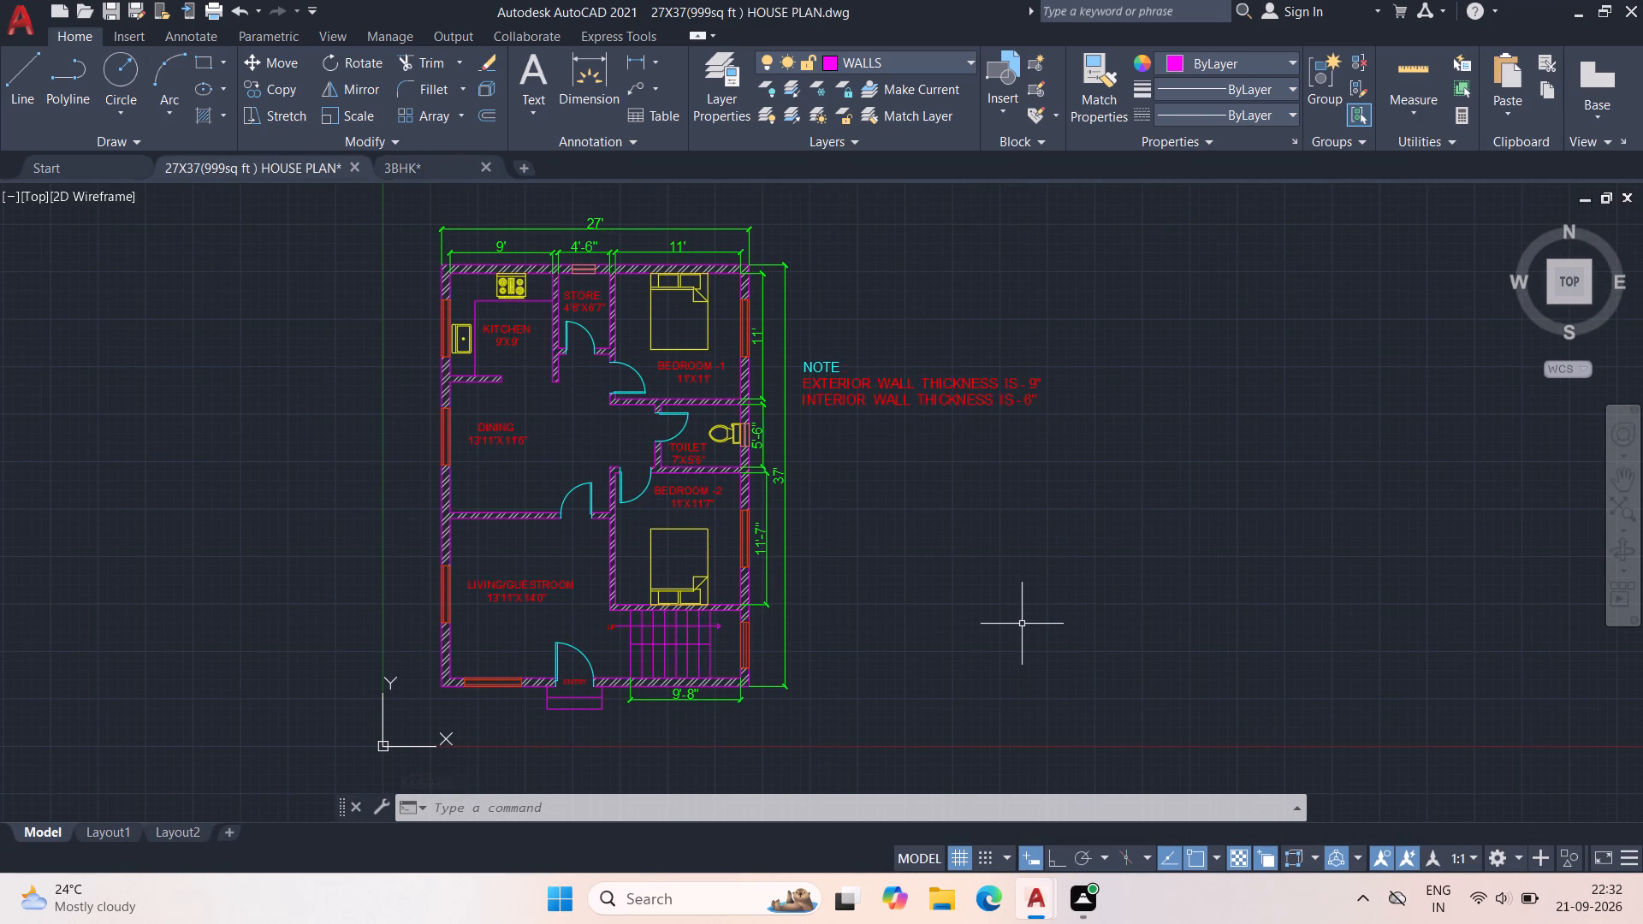
# Save the 27X37 house plan drawing.
pyautogui.hotkey('ctrl', 's')
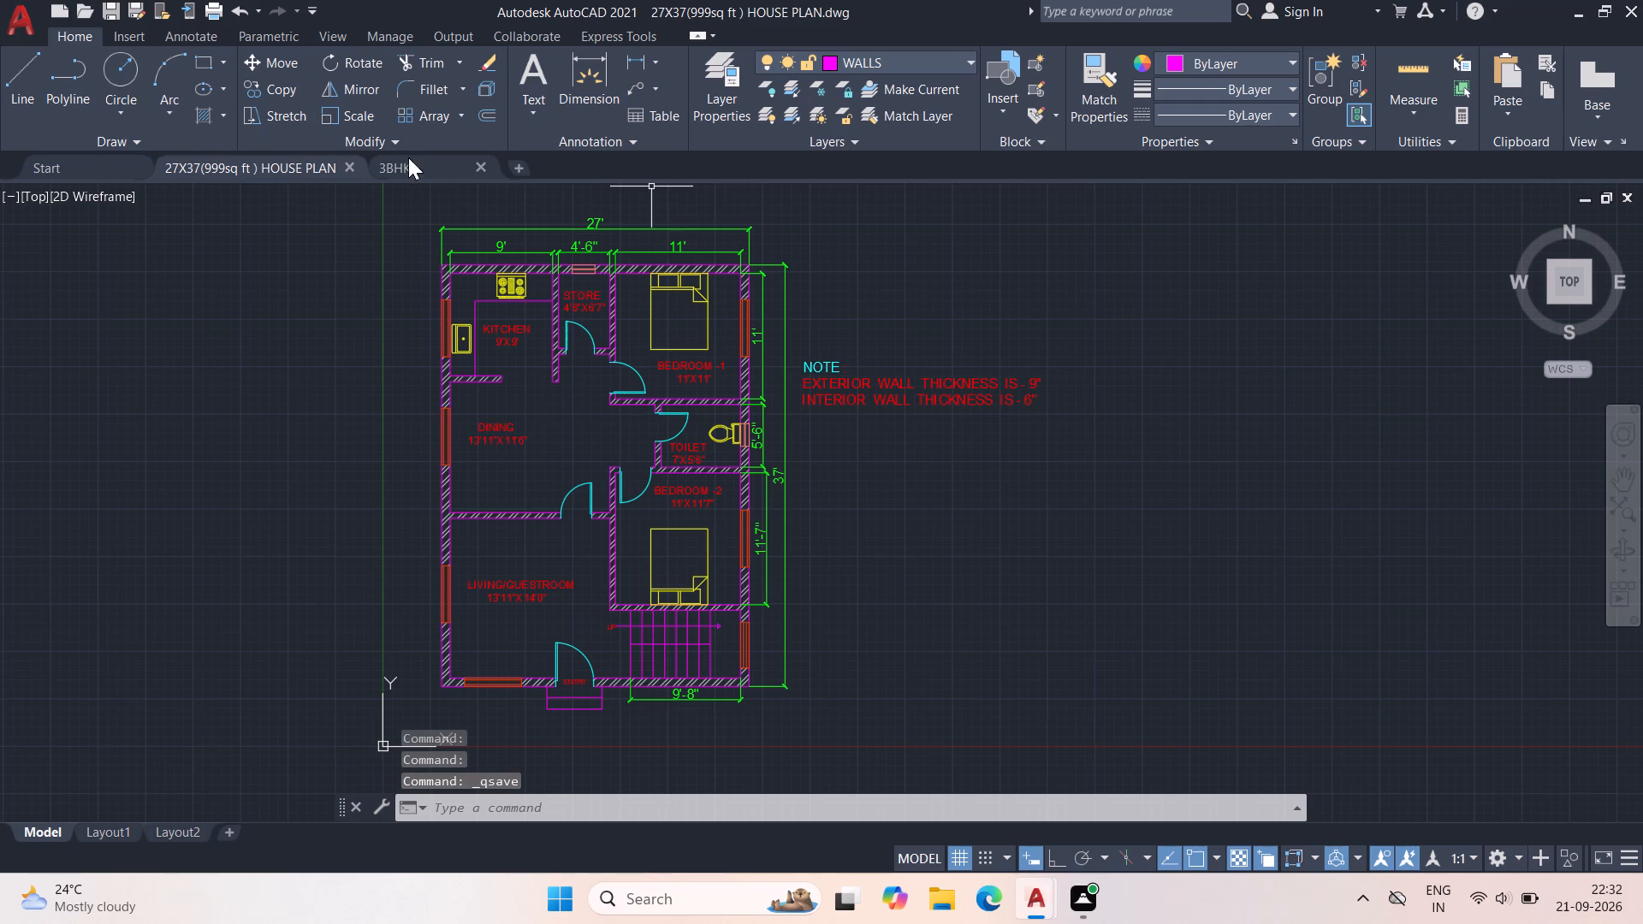
# Close the 3BHK drawing without saving its changes.
pyautogui.click(481, 174)
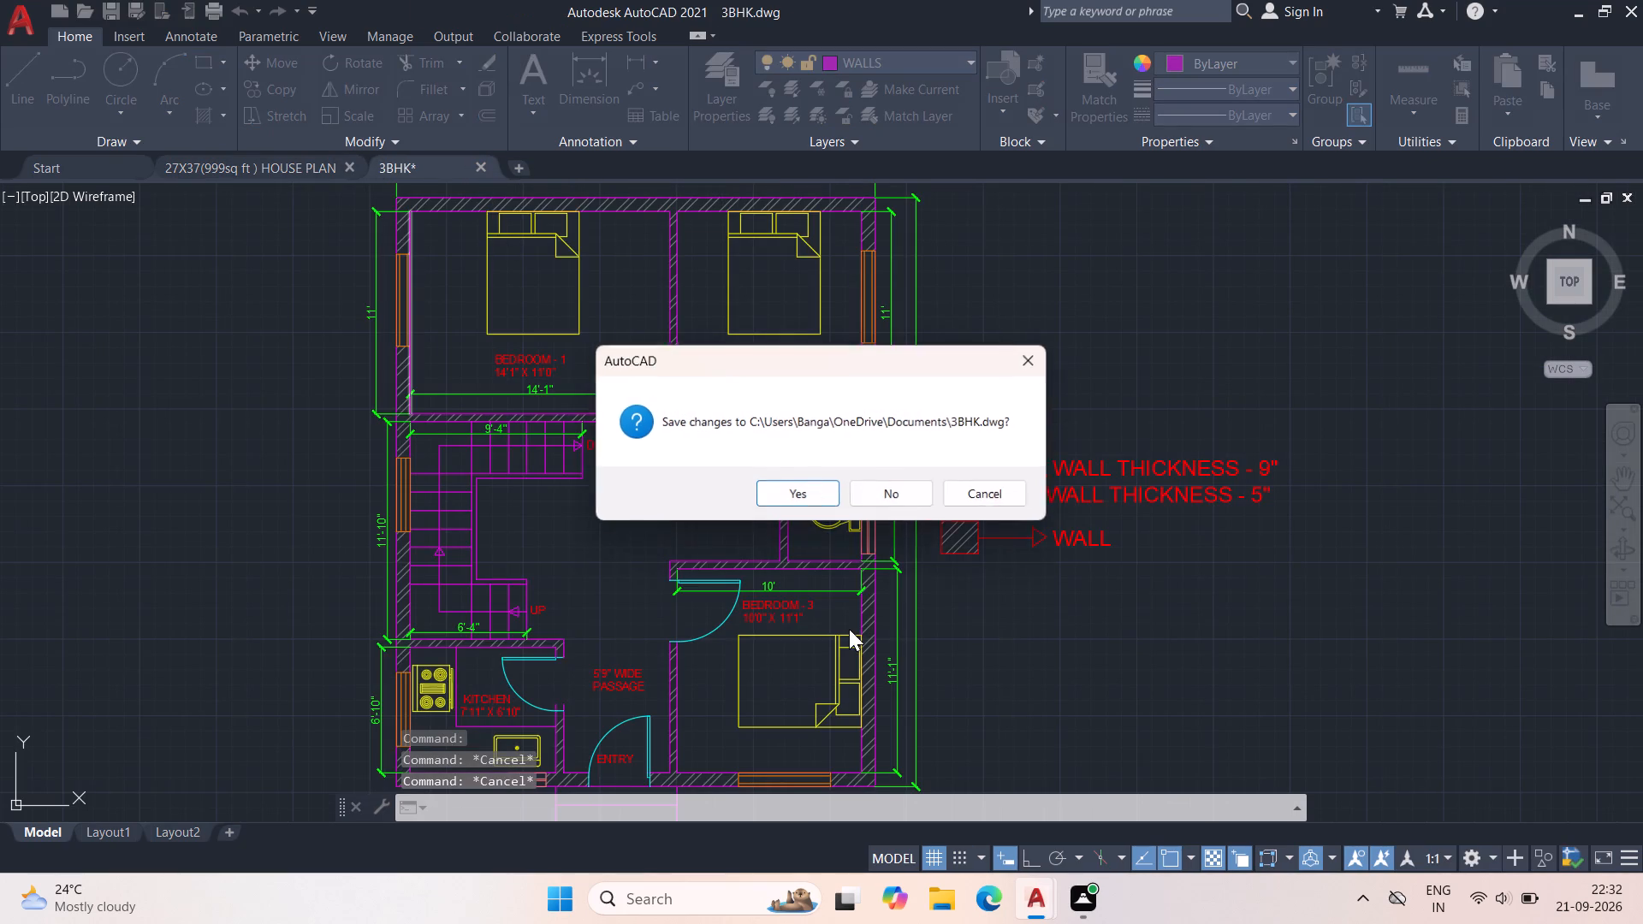
pyautogui.click(886, 504)
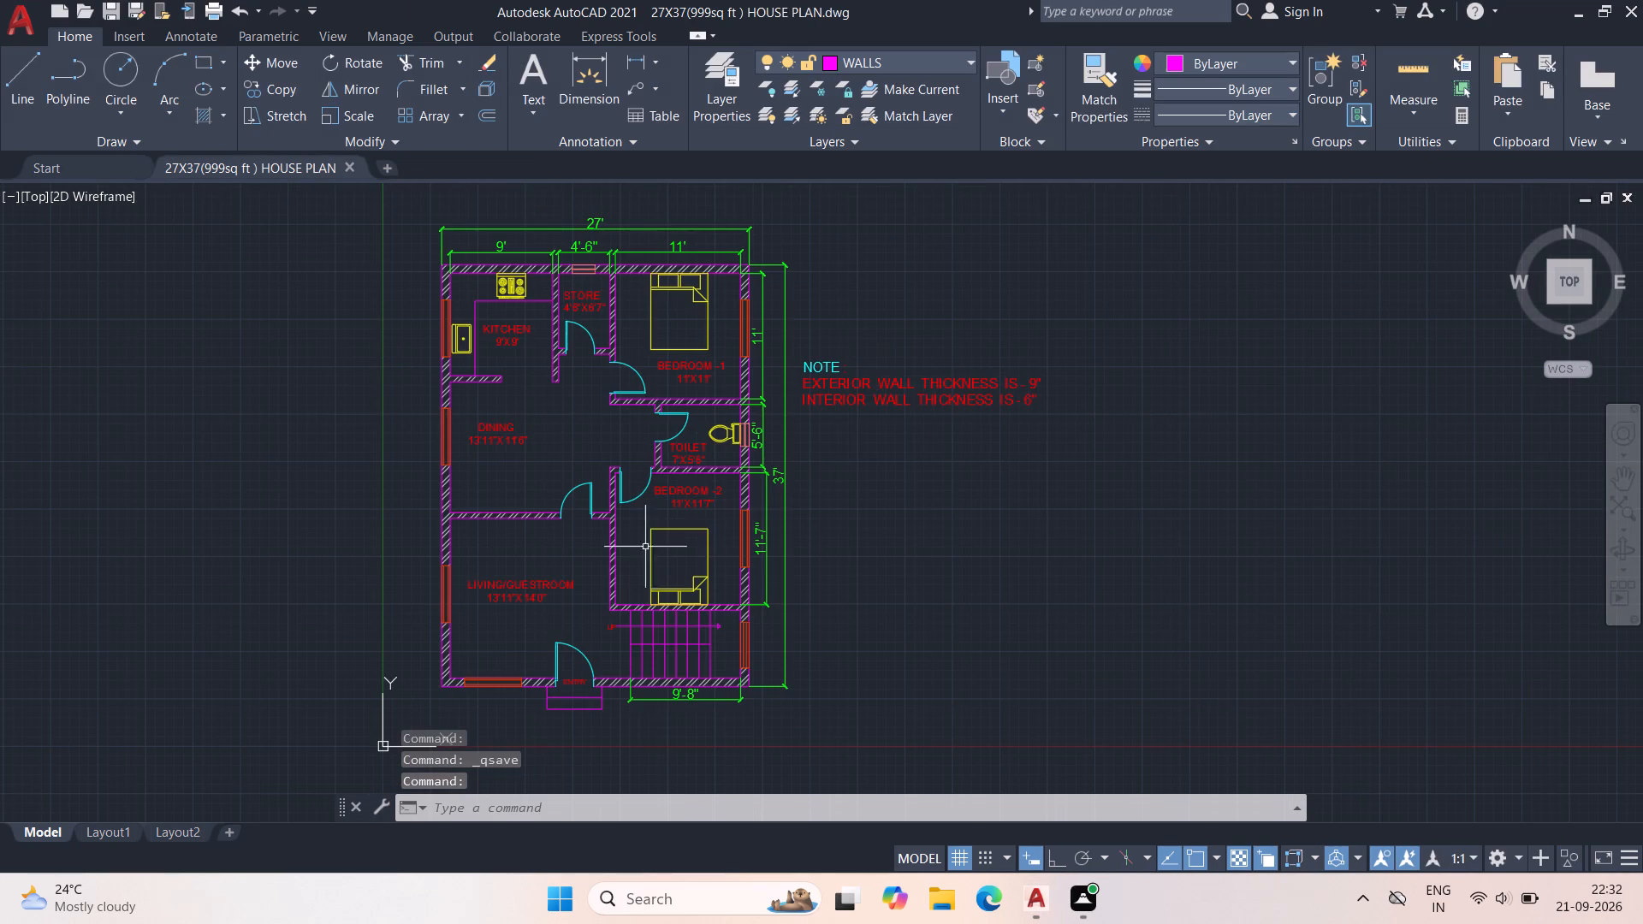
# Save the 27X37 house plan drawing again.
pyautogui.middleClick(623, 422)
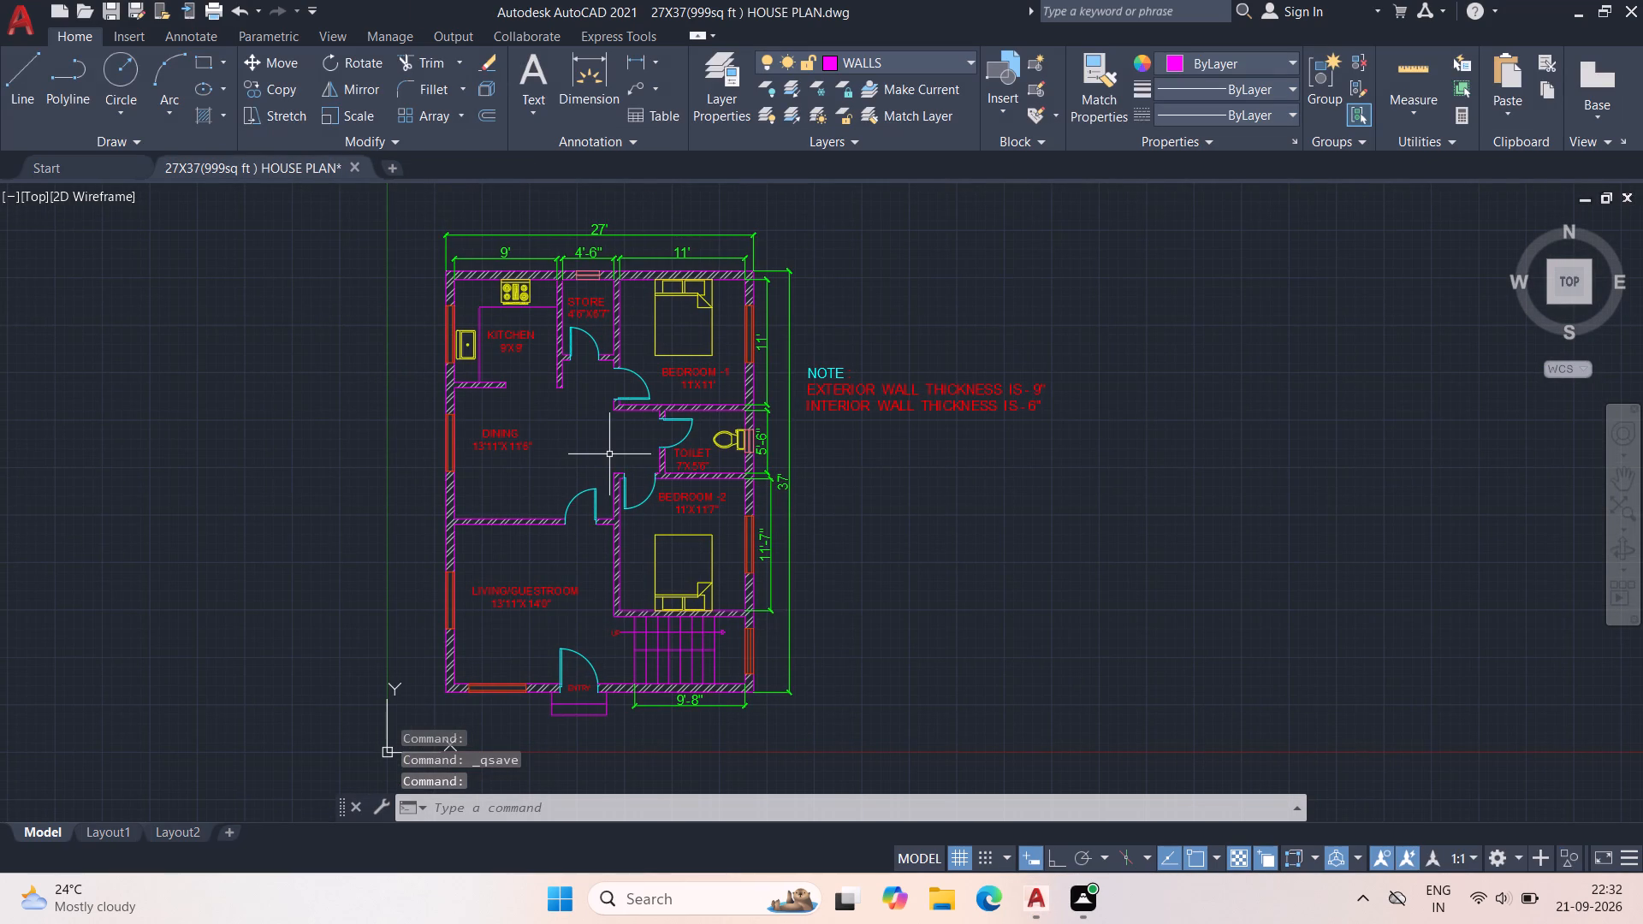
pyautogui.hotkey('ctrl', 's')
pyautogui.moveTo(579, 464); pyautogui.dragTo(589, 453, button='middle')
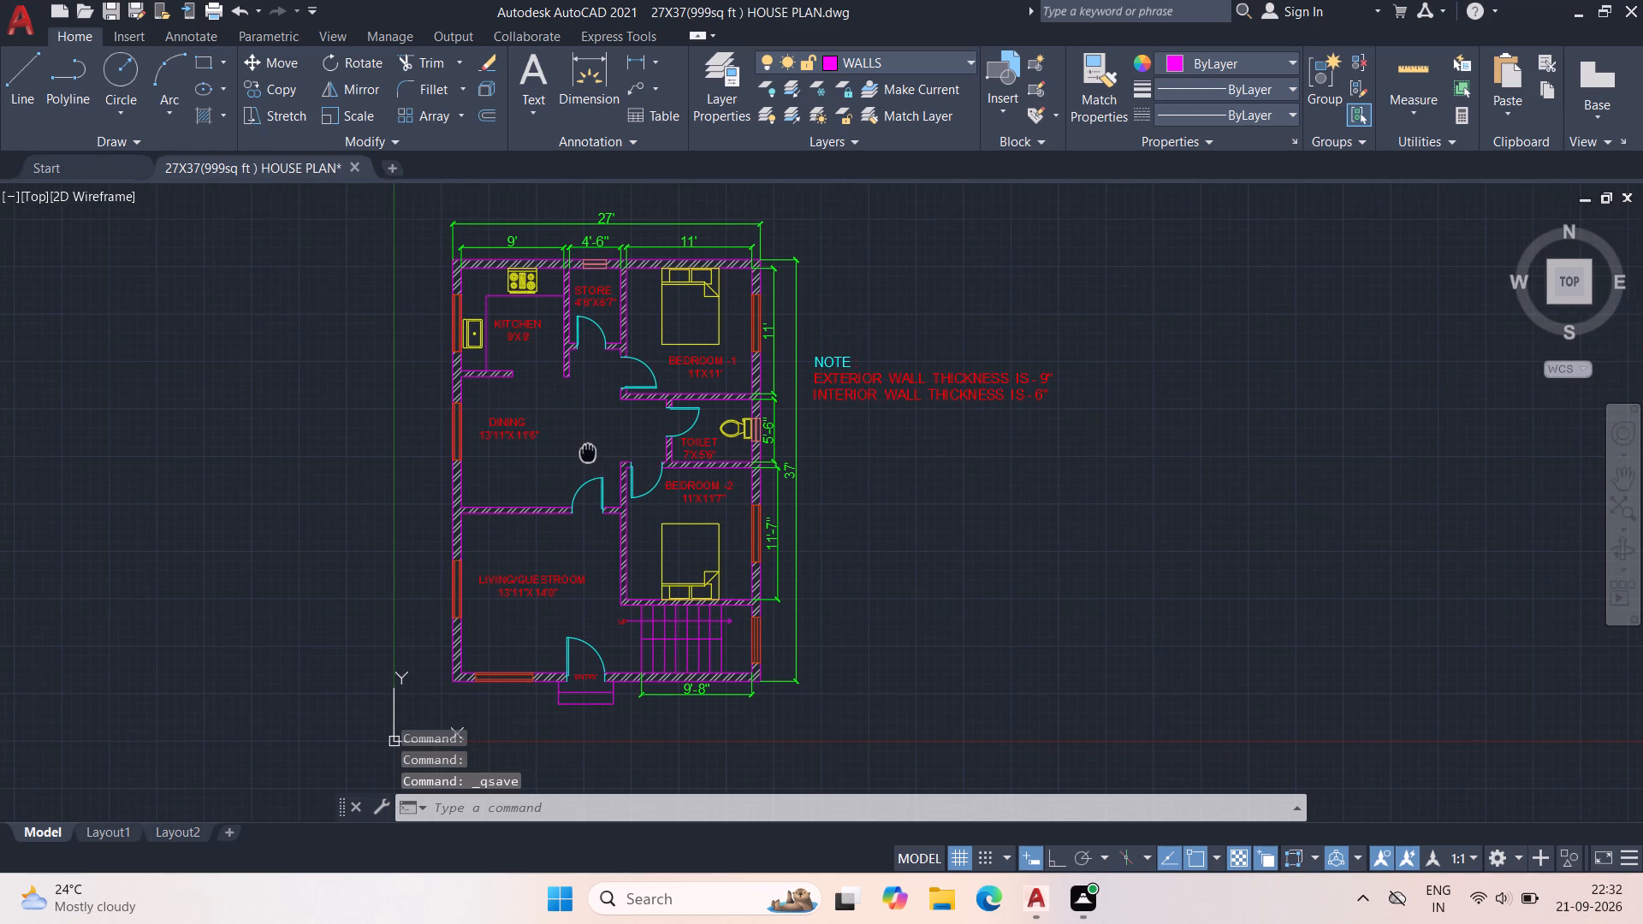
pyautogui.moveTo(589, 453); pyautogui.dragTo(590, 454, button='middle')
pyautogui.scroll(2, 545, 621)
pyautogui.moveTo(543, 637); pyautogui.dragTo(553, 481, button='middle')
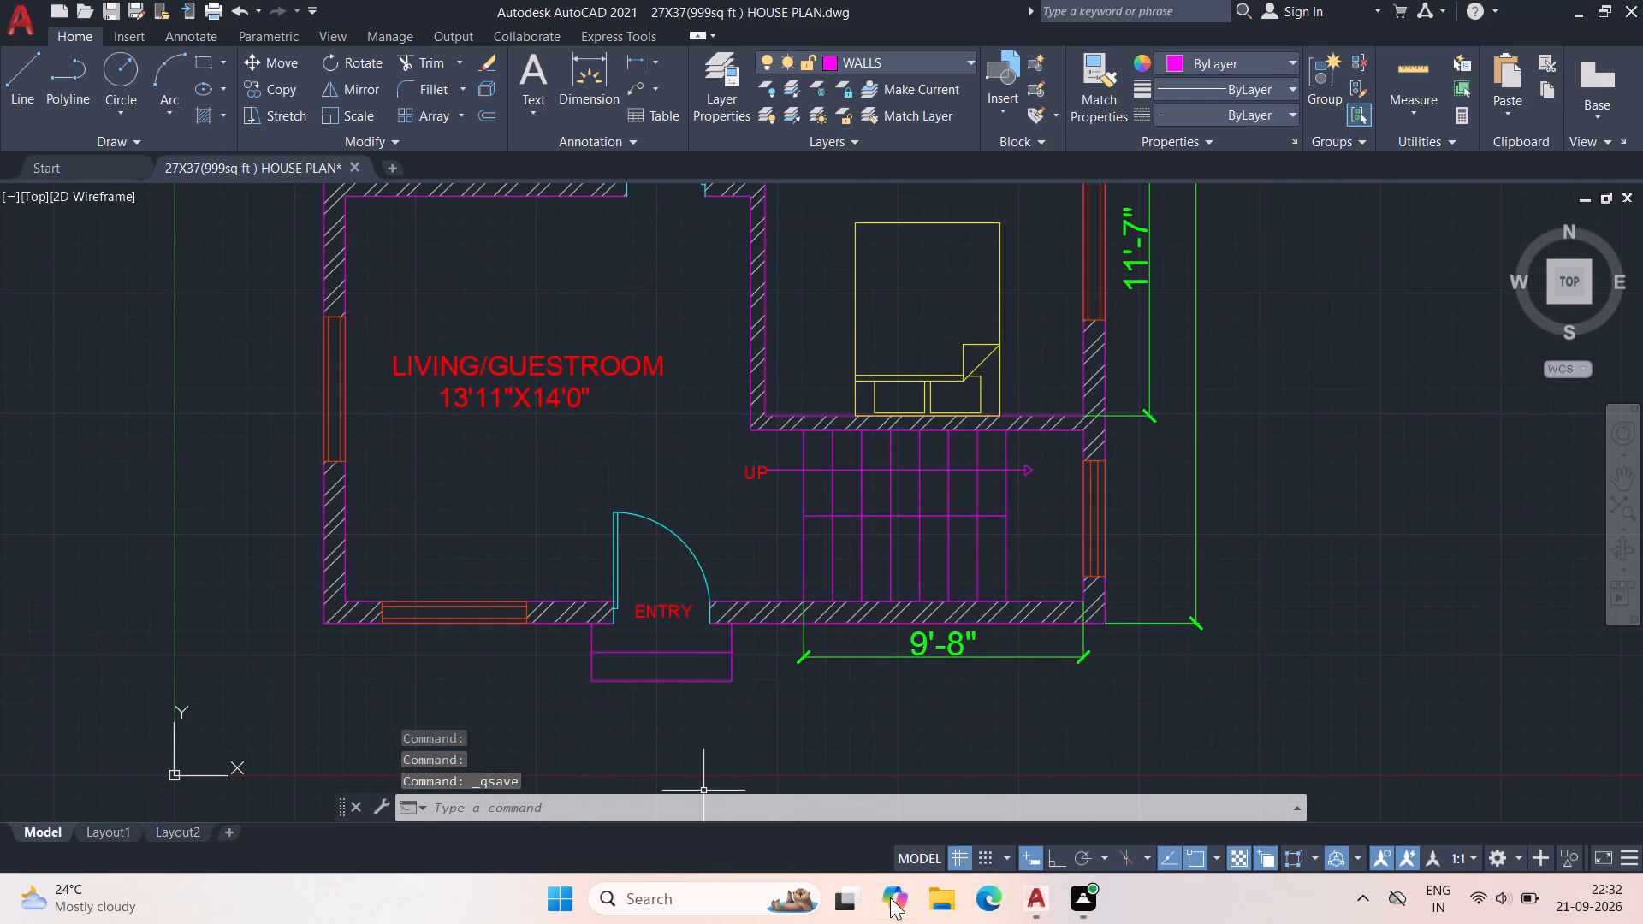